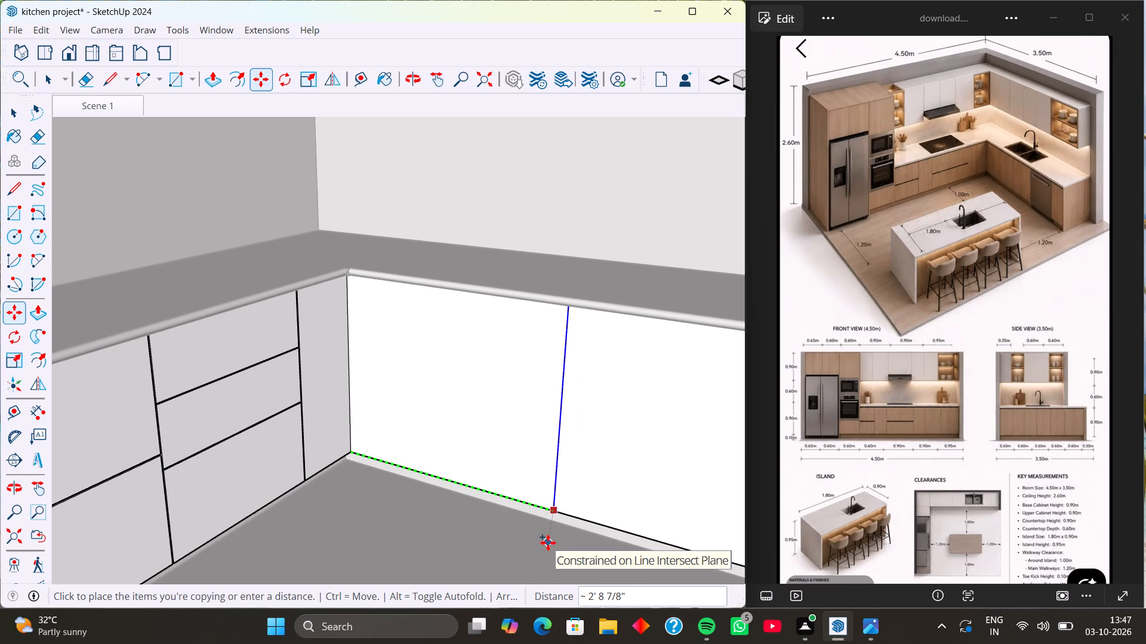
# Place the copied vertical edge 2' from the inner corner on the side-run base cabinet front.
pyautogui.write("2'")
pyautogui.press('Return')
# Copy the new vertical divider 2' further along the green axis towards the outer end of the side-run front.
pyautogui.scroll(-3, 475, 450)
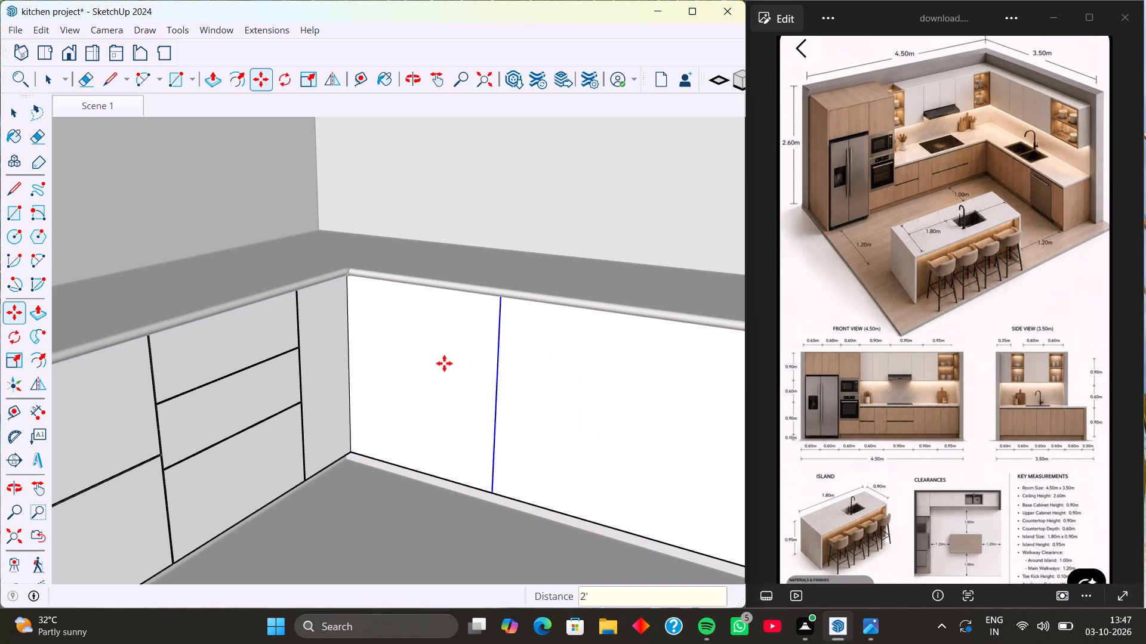
pyautogui.scroll(-9, 444, 367)
pyautogui.scroll(5, 406, 473)
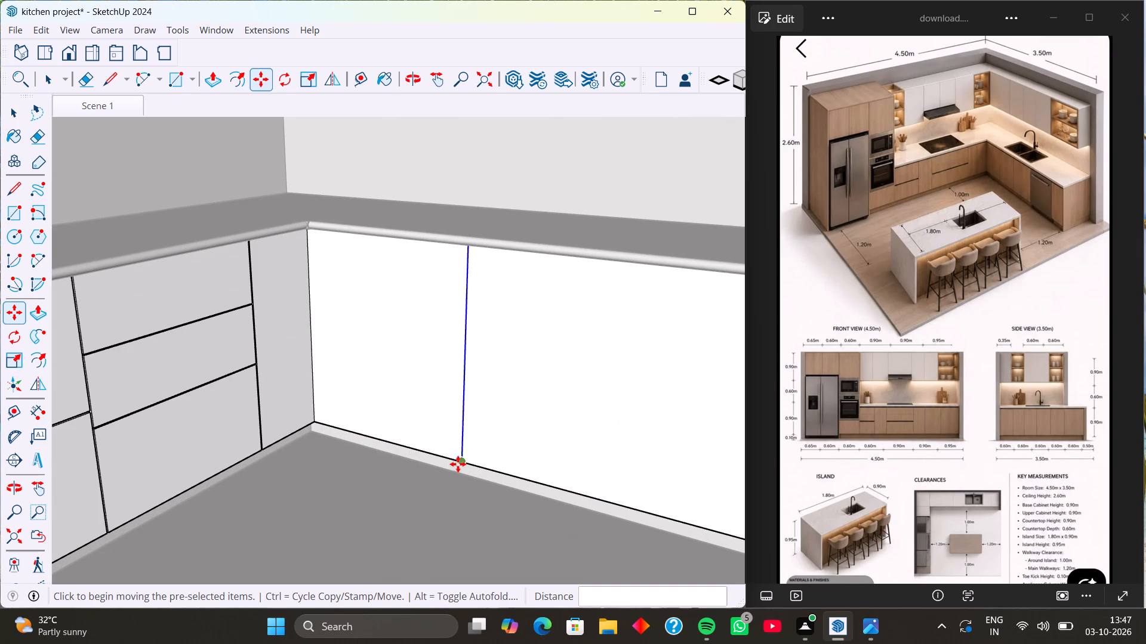
pyautogui.click(458, 463)
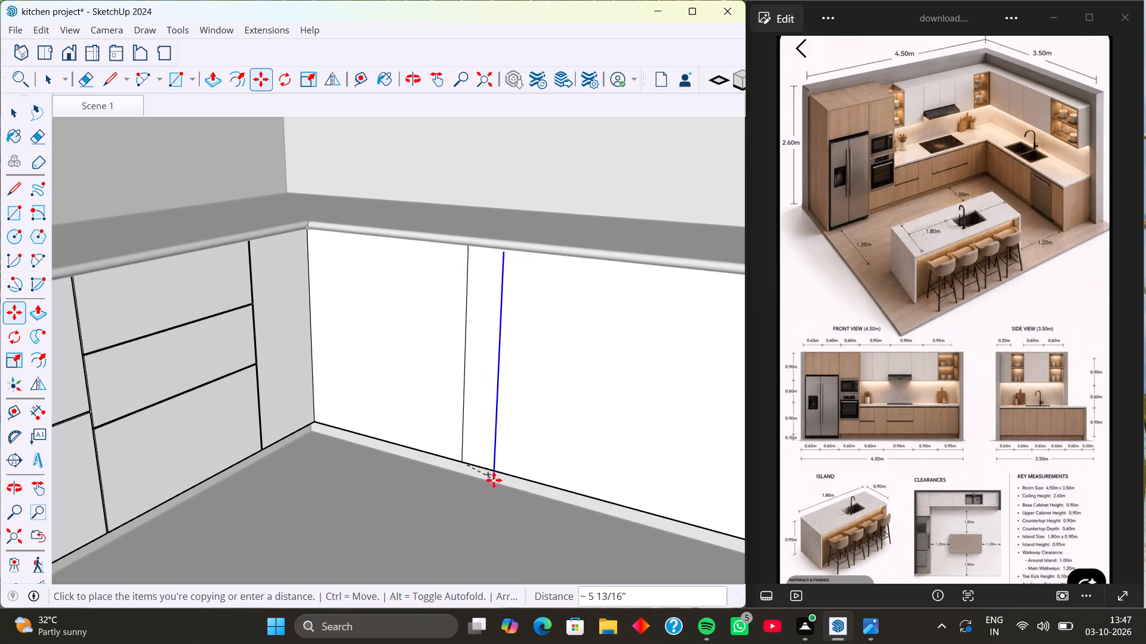
pyautogui.scroll(-8, 461, 493)
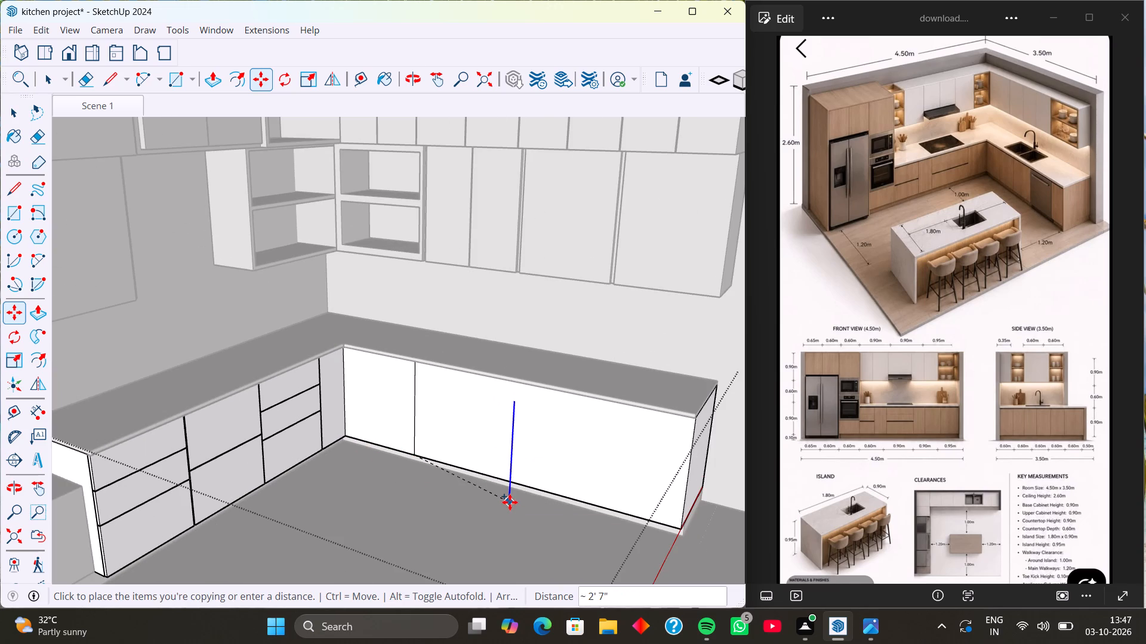
pyautogui.press('Left')
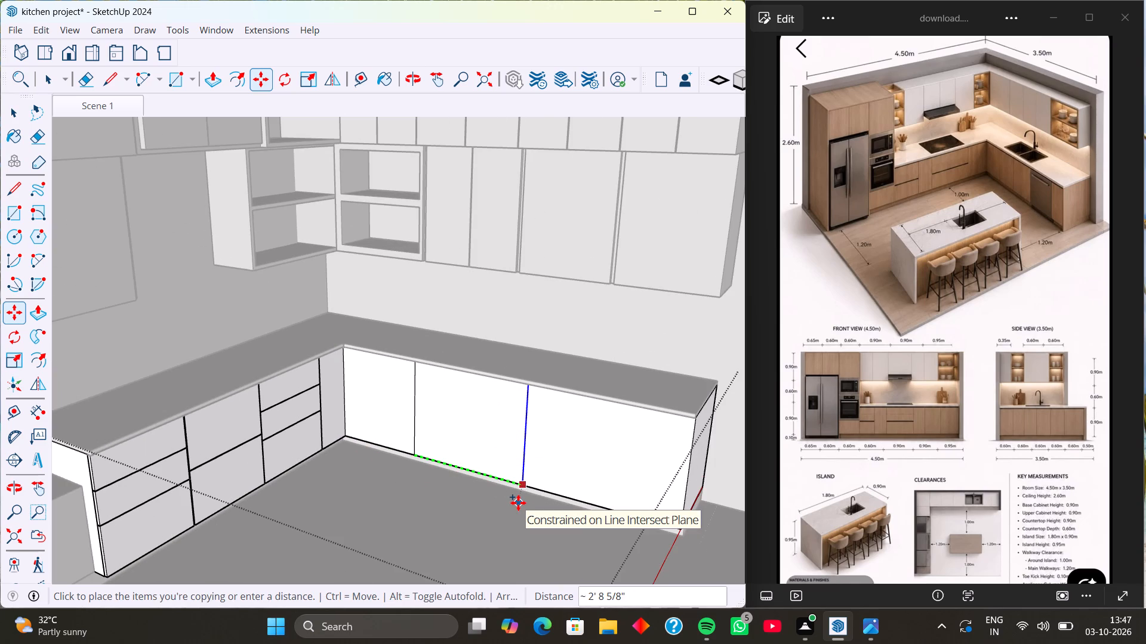
pyautogui.write("2'")
pyautogui.press('Return')
# Copy the second vertical divider along the green axis towards the outer end of the side-run base cabinet front.
pyautogui.scroll(-1, 518, 503)
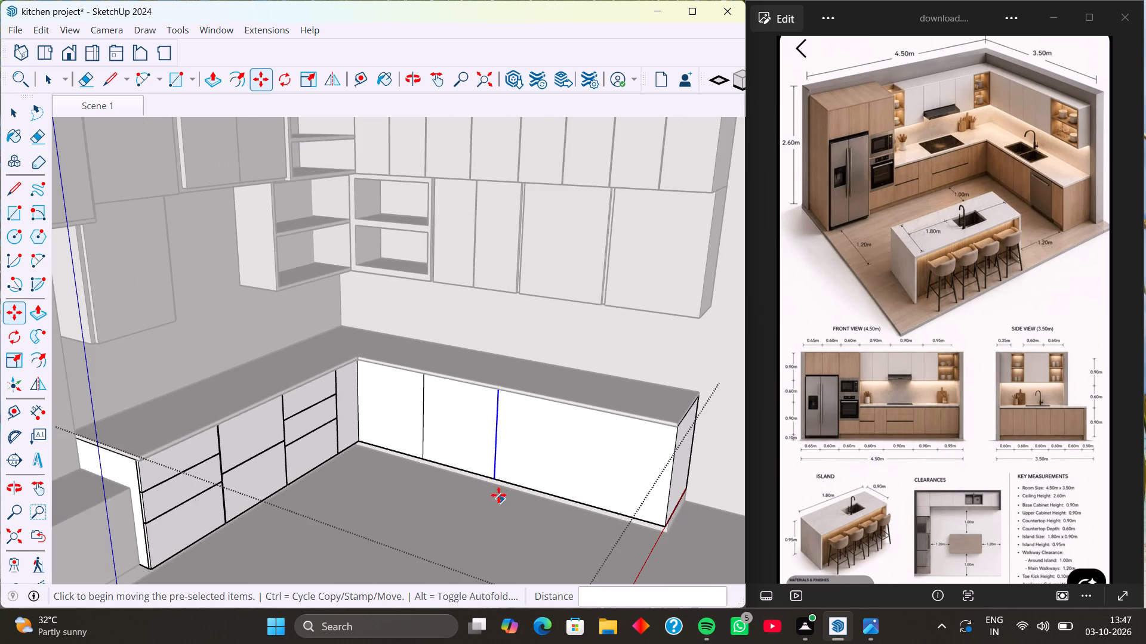
pyautogui.scroll(10, 495, 489)
pyautogui.click(496, 472)
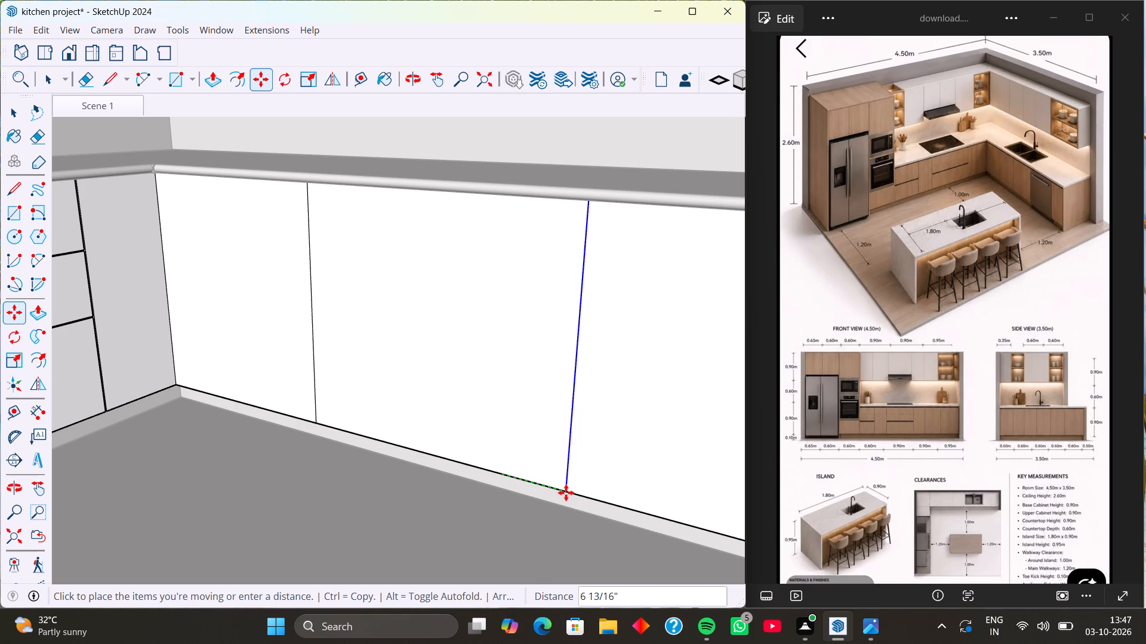
pyautogui.press('Left')
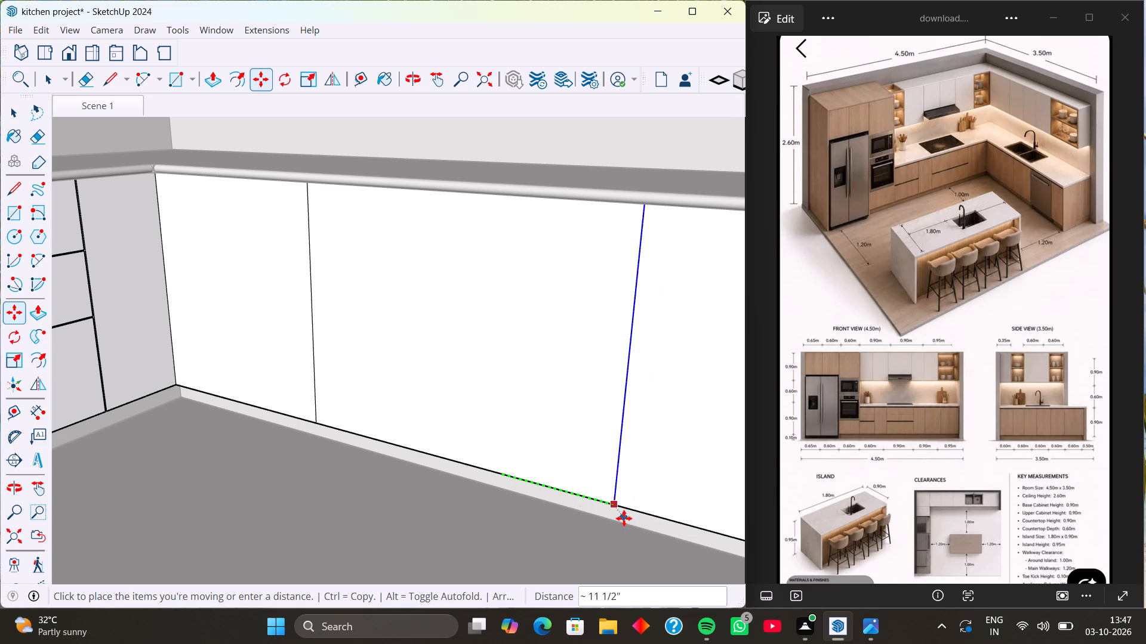
pyautogui.scroll(-5, 621, 518)
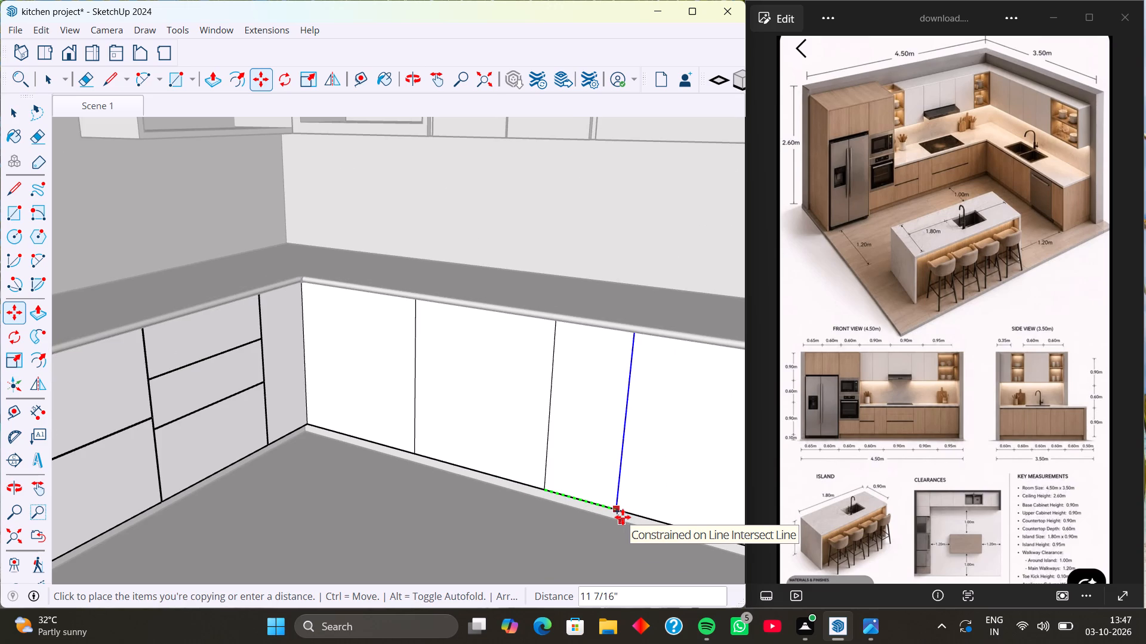
pyautogui.scroll(-3, 600, 515)
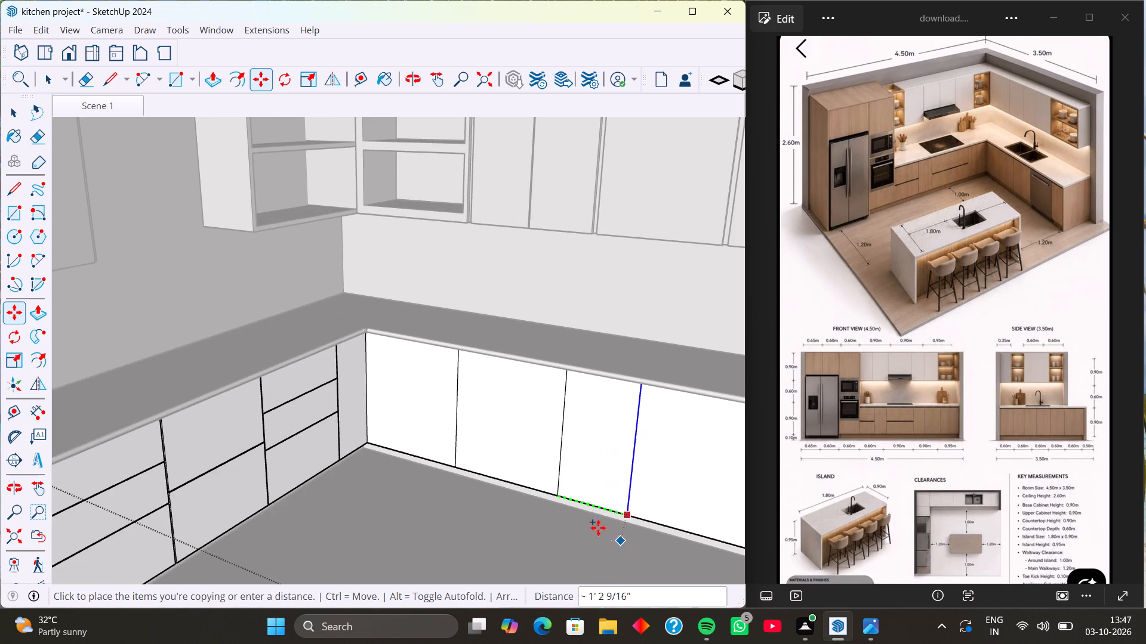
pyautogui.scroll(-3, 520, 474)
pyautogui.scroll(11, 584, 485)
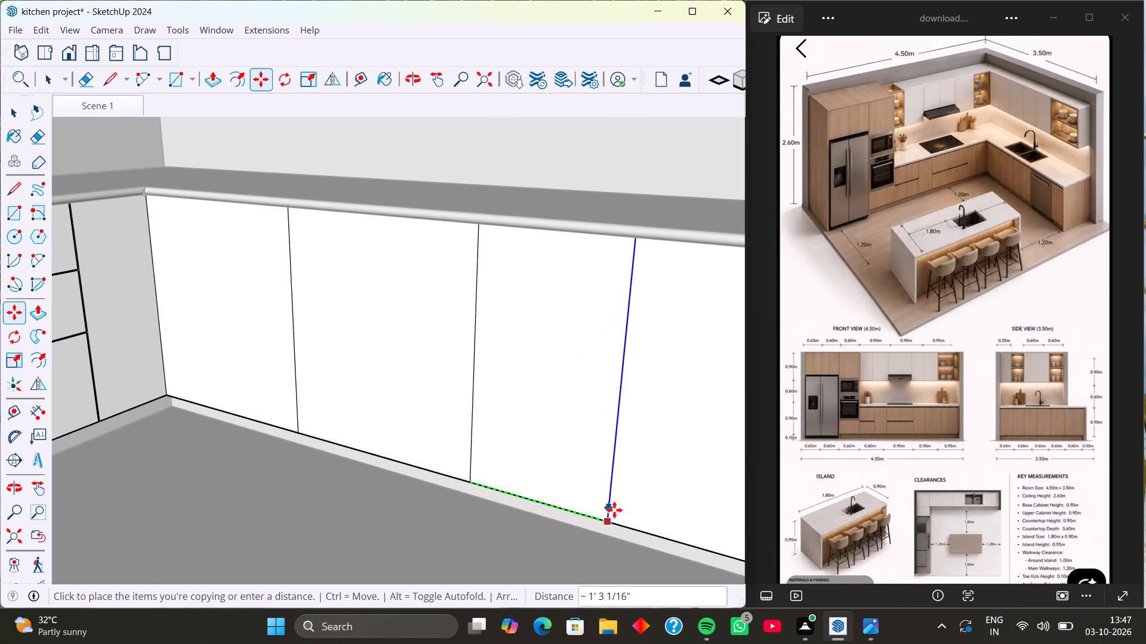
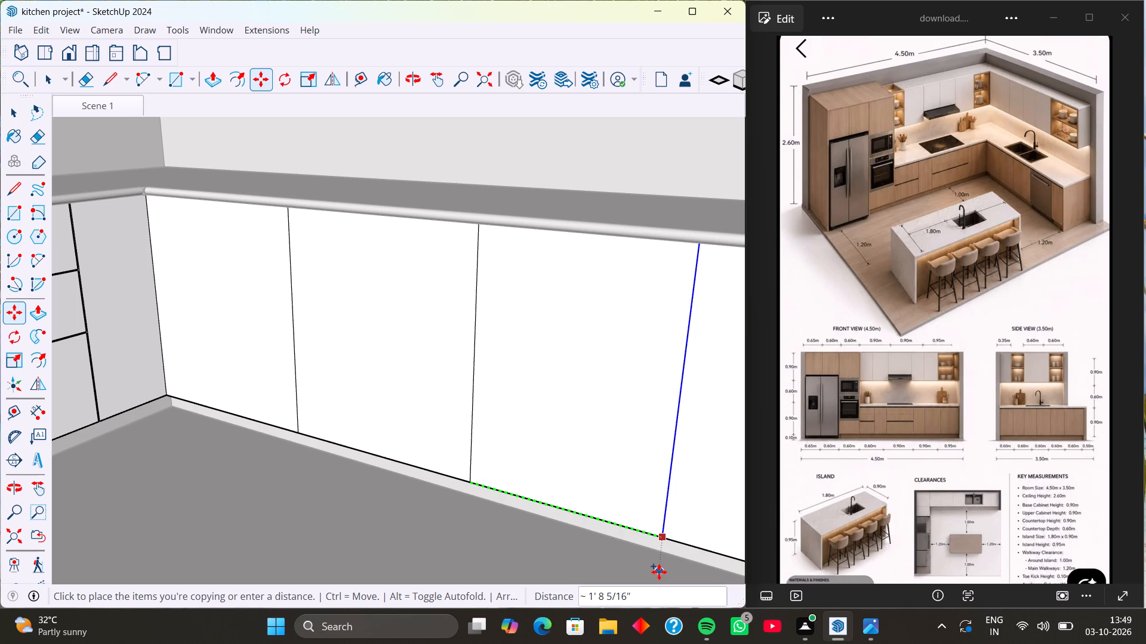
# Place the copied third vertical divider 2' from the second one on the side-run base cabinet front.
pyautogui.press('2')
pyautogui.press("'")
pyautogui.press('Return')
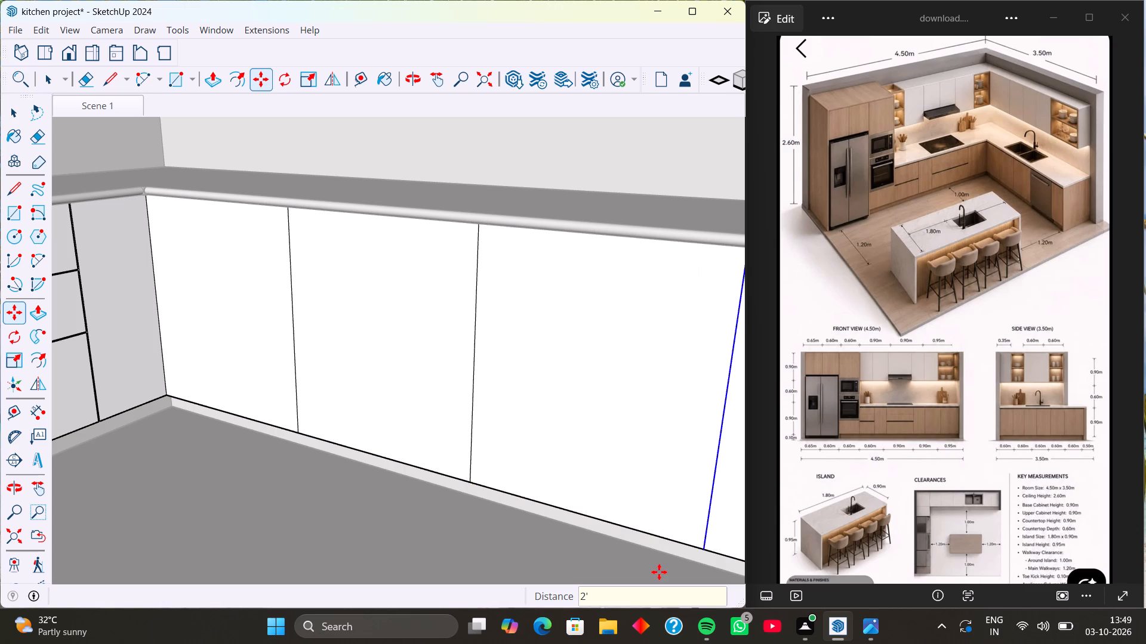
# Copy all three vertical dividers on the side-run base cabinet front 2 mm along the green axis towards the outer end.
pyautogui.scroll(-8, 184, 363)
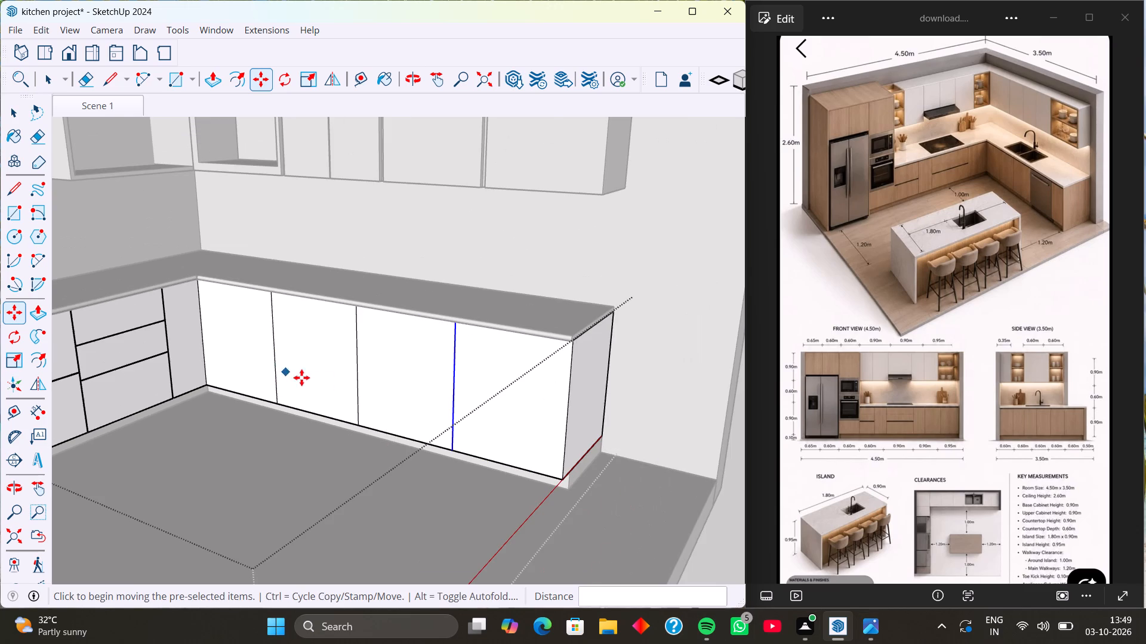
pyautogui.scroll(3, 358, 527)
pyautogui.moveTo(361, 518); pyautogui.dragTo(418, 486, button='middle')
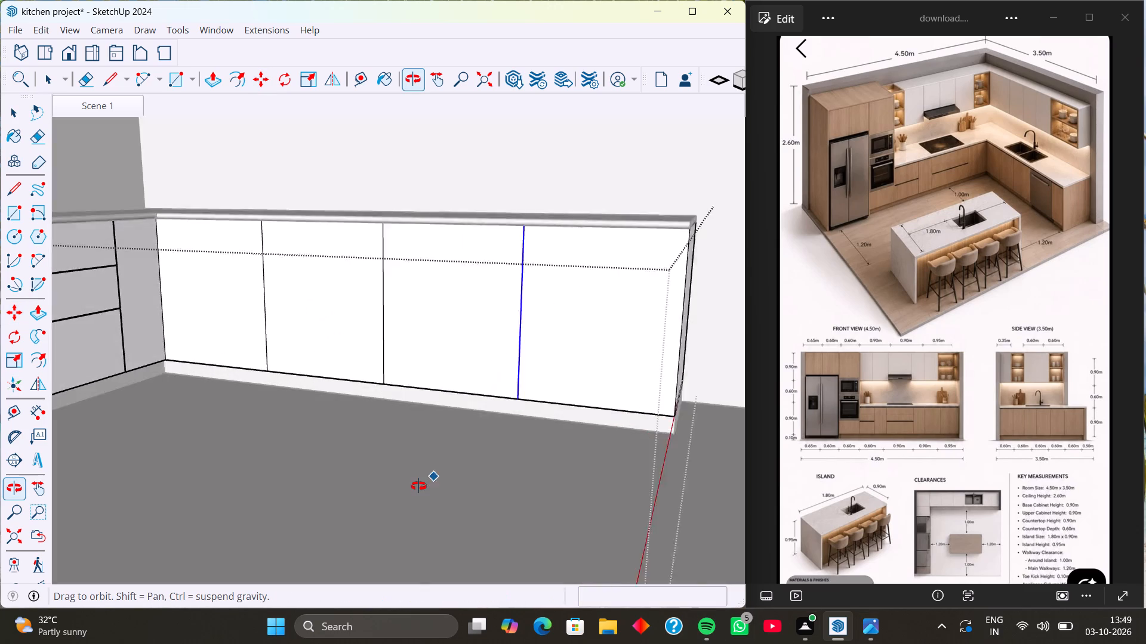
pyautogui.moveTo(418, 486); pyautogui.dragTo(554, 491, button='middle')
pyautogui.scroll(-1, 648, 398)
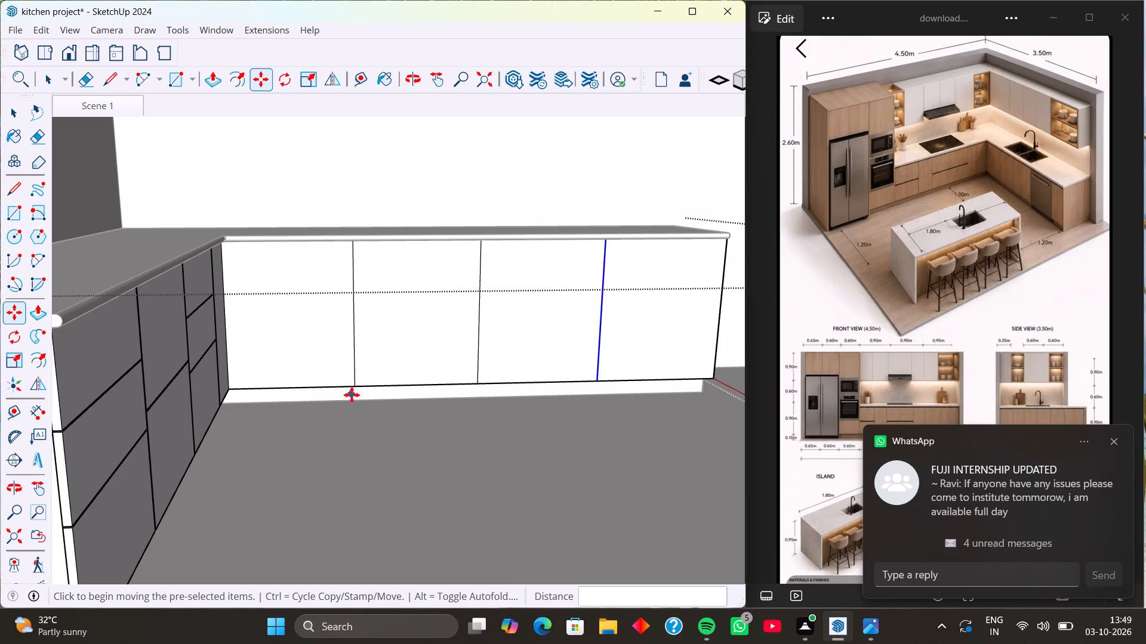
pyautogui.scroll(4, 352, 395)
pyautogui.press('space')
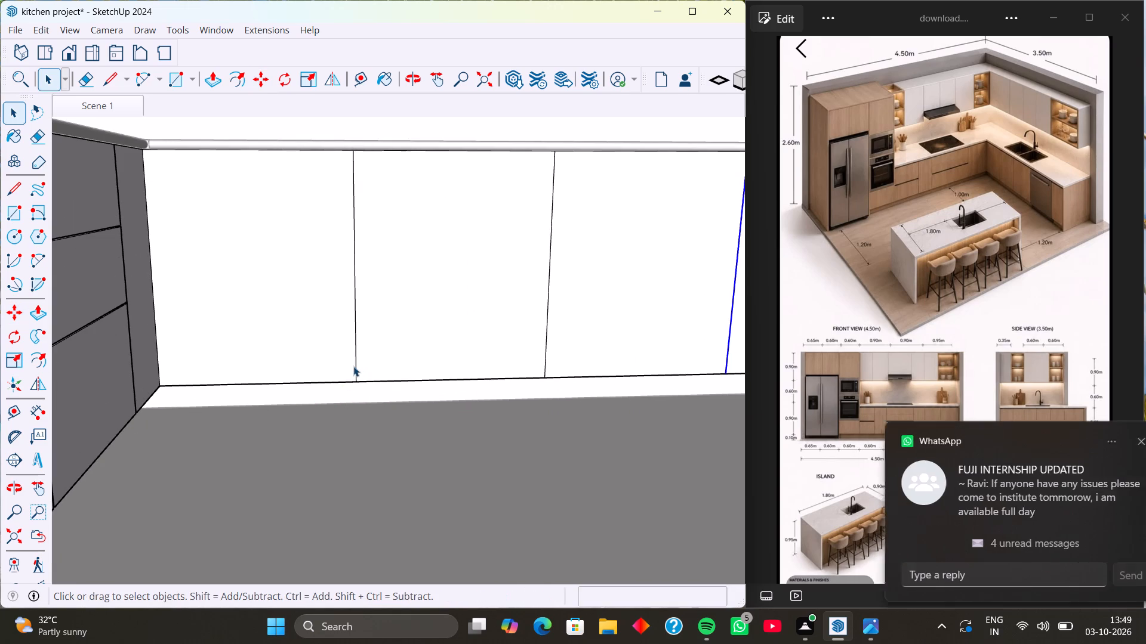
pyautogui.click(353, 366)
pyautogui.click(355, 360)
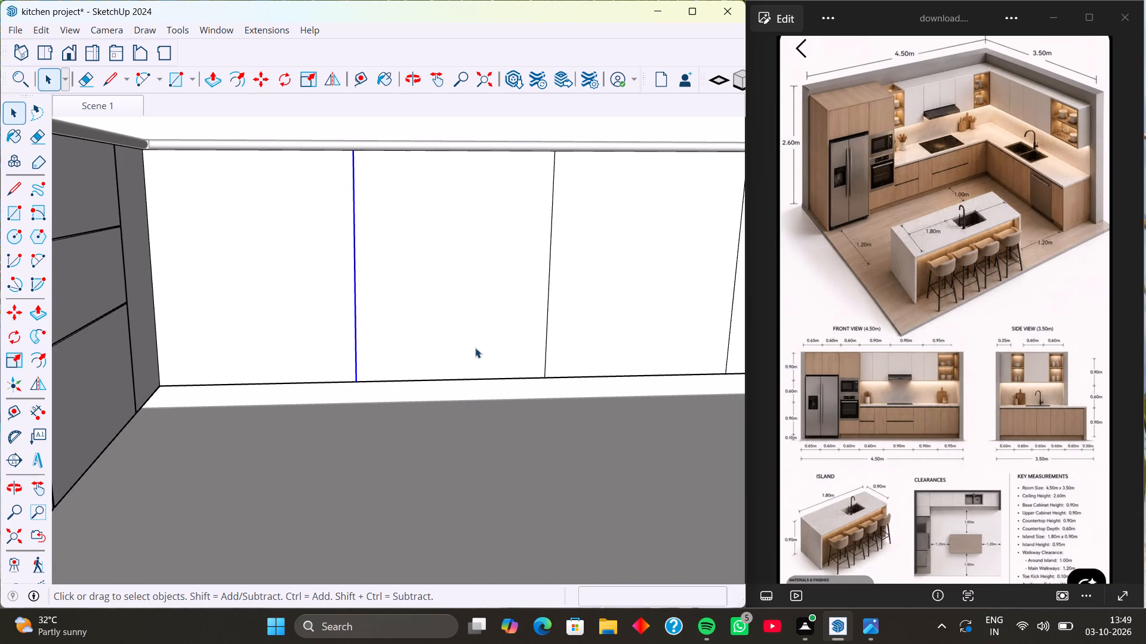
pyautogui.keyDown('ctrl'); pyautogui.click(546, 346); pyautogui.keyUp('ctrl')
pyautogui.keyDown('ctrl'); pyautogui.scroll(-4, 478, 330); pyautogui.keyUp('ctrl')
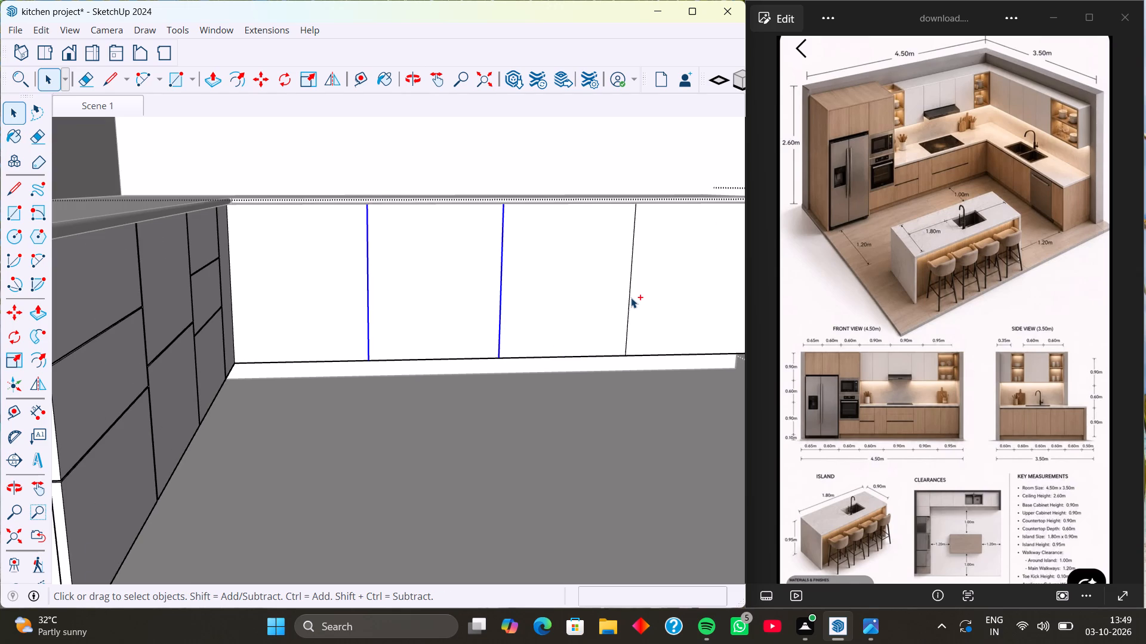
pyautogui.keyDown('ctrl'); pyautogui.click(630, 295); pyautogui.keyUp('ctrl')
pyautogui.keyDown('ctrl'); pyautogui.scroll(-1, 618, 302); pyautogui.keyUp('ctrl')
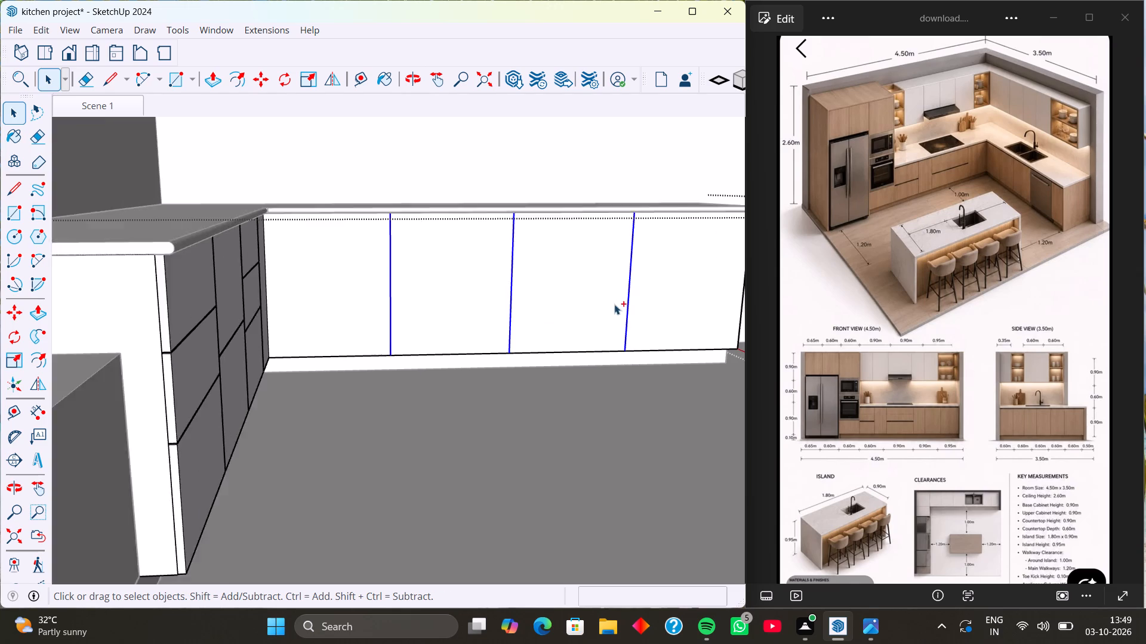
pyautogui.keyDown('ctrl'); pyautogui.scroll(-1, 614, 304); pyautogui.keyUp('ctrl')
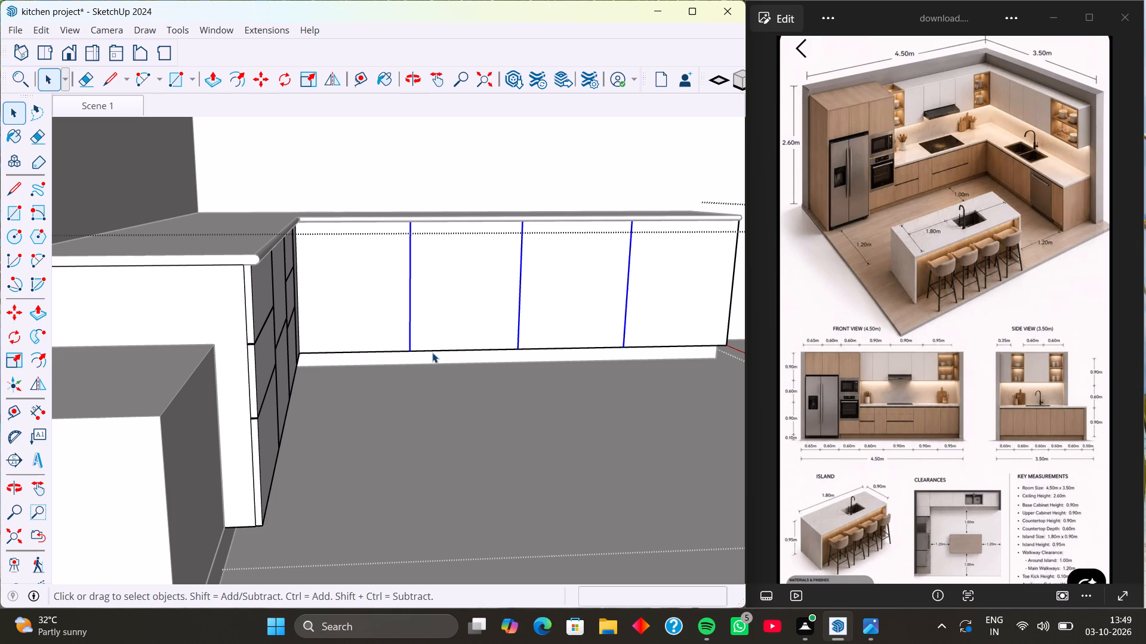
pyautogui.press('m')
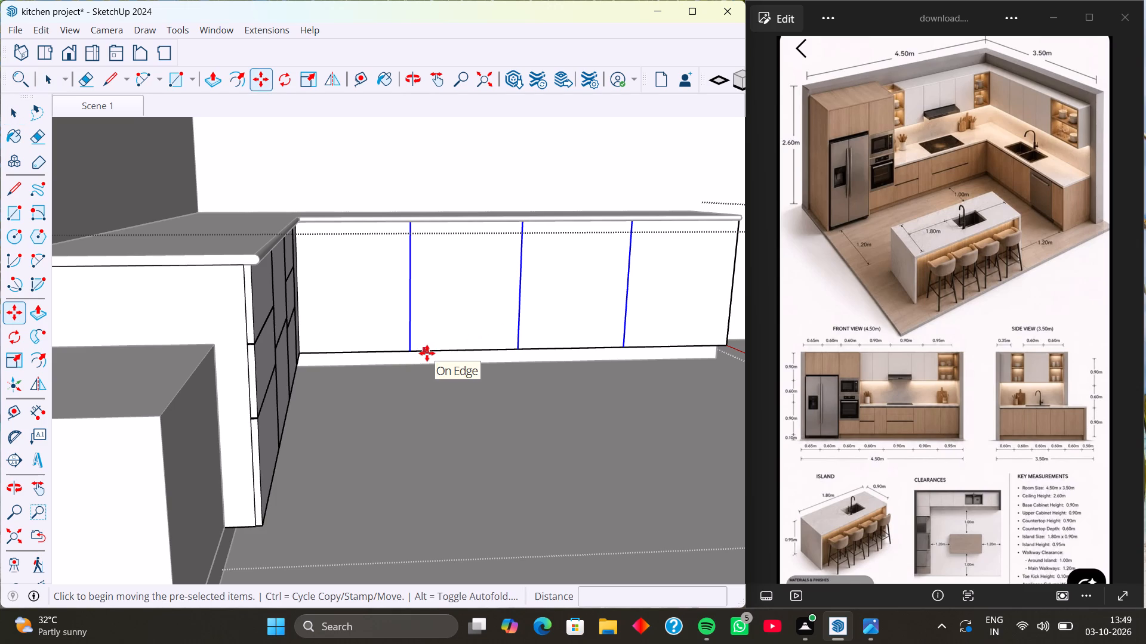
pyautogui.scroll(10, 427, 353)
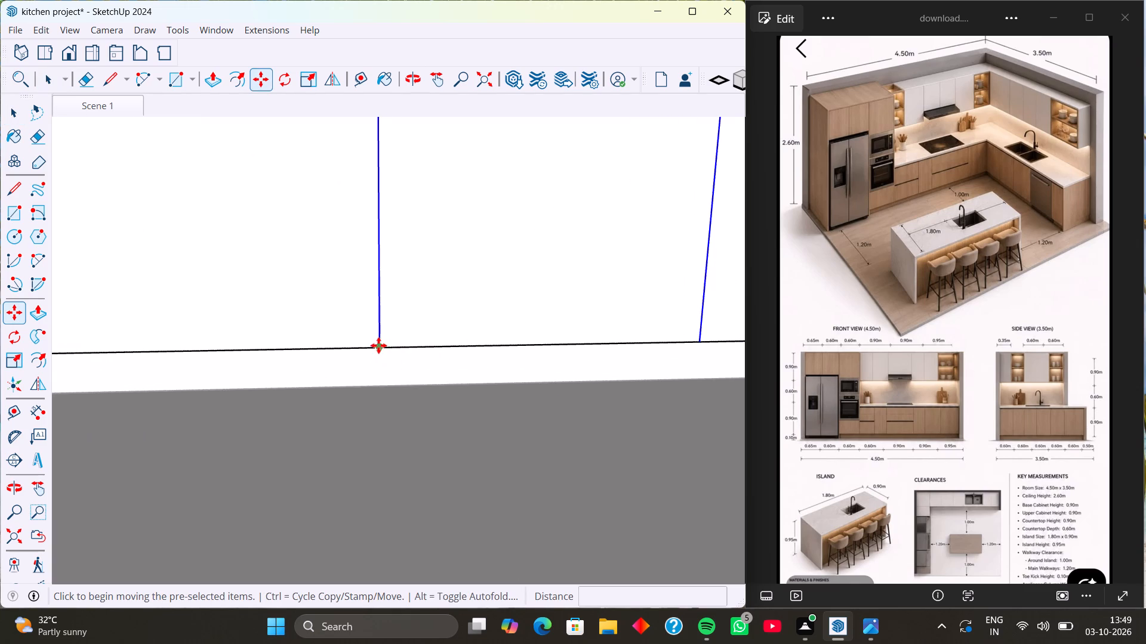
pyautogui.click(377, 346)
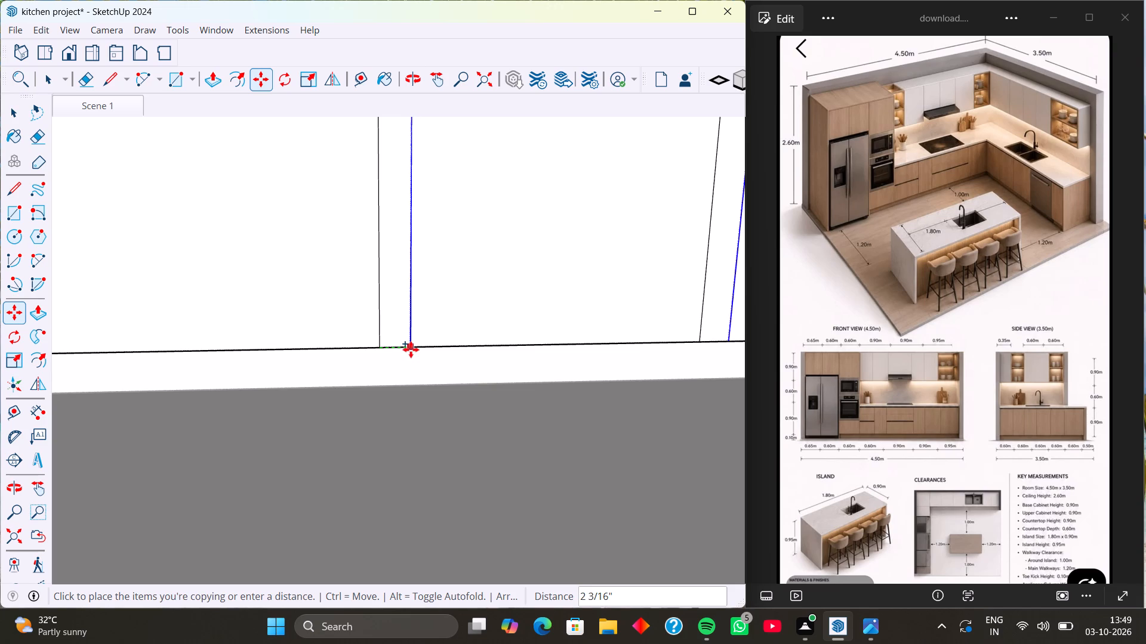
pyautogui.scroll(-6, 411, 349)
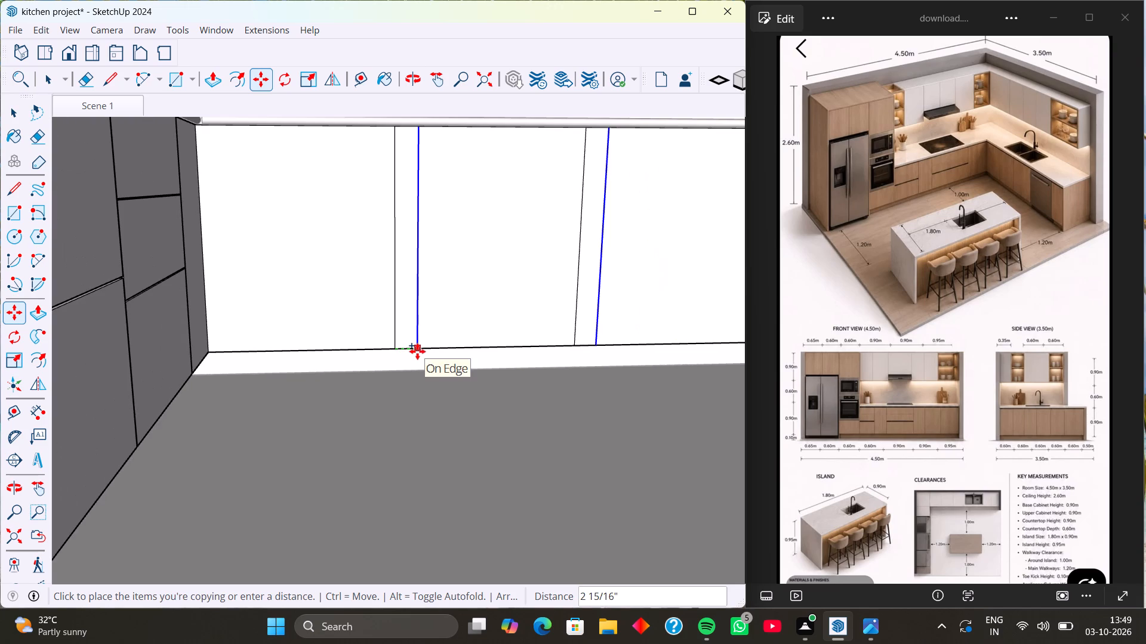
pyautogui.press('Right')
pyautogui.press('Left')
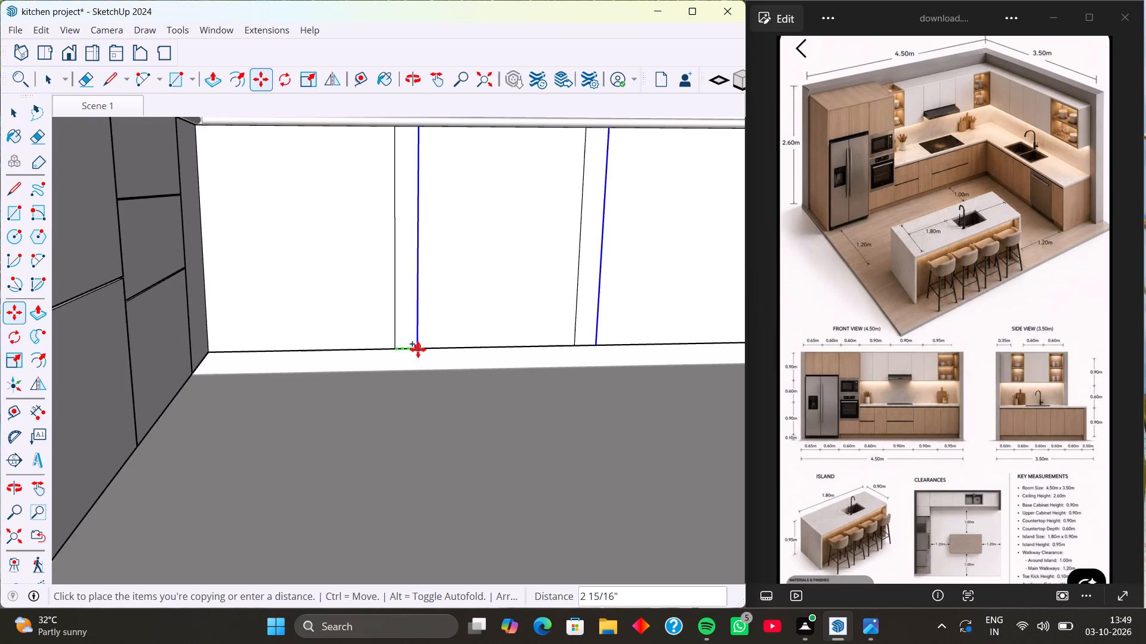
pyautogui.press('2')
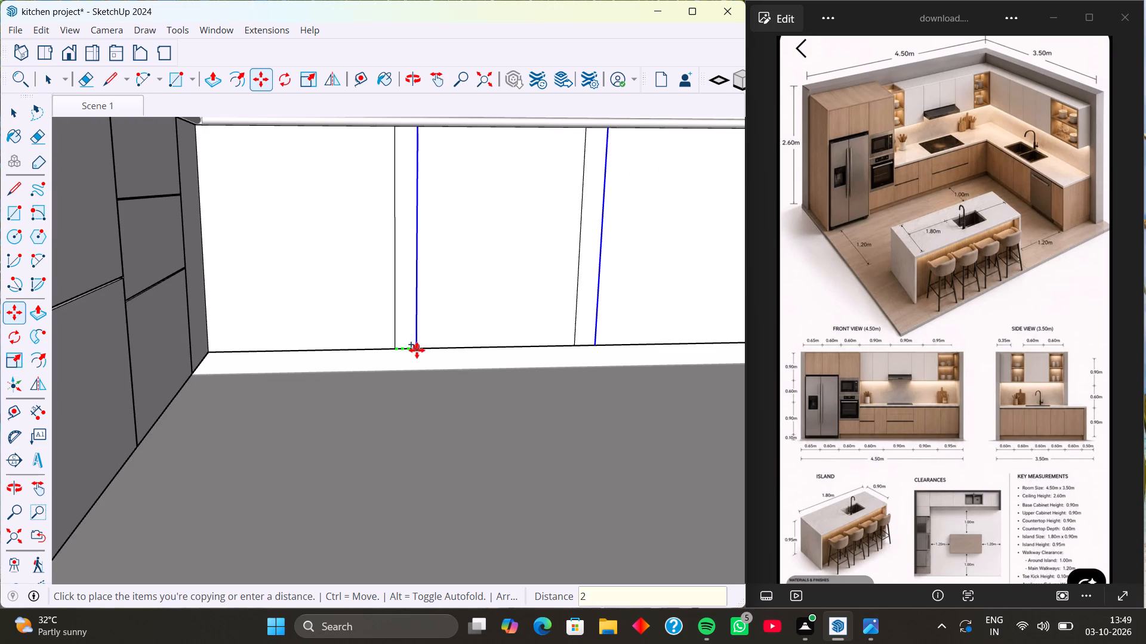
pyautogui.write('mm')
pyautogui.press('Return')
# Copy the three offset divider lines 4 mm back along the green axis towards the inner corner.
pyautogui.scroll(16, 388, 360)
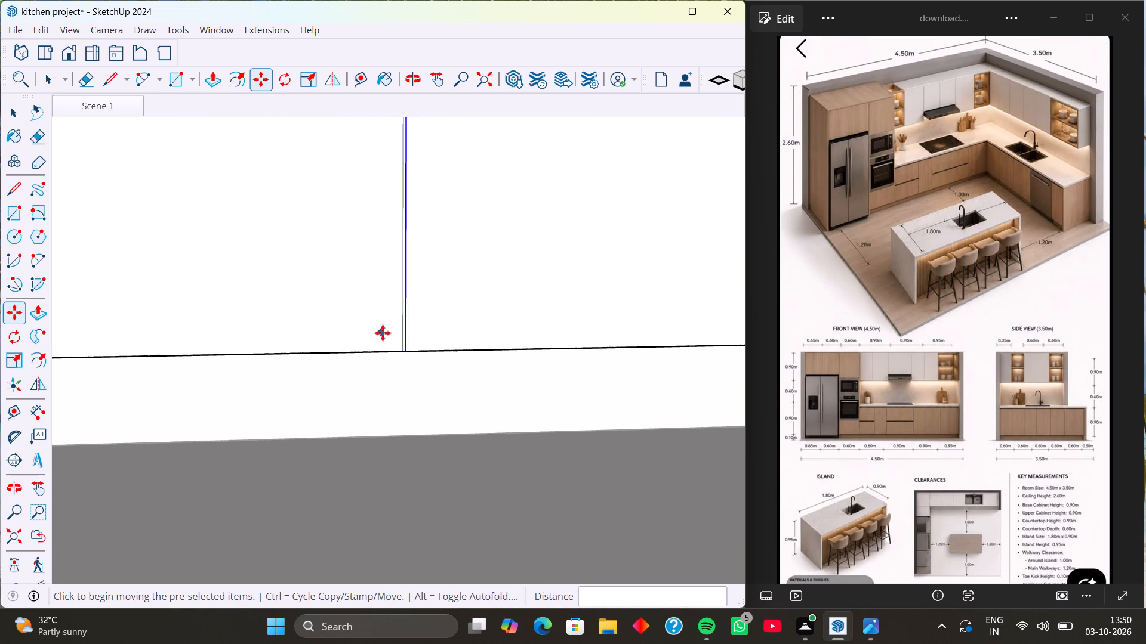
pyautogui.scroll(7, 383, 333)
pyautogui.scroll(-20, 406, 333)
pyautogui.scroll(-5, 406, 333)
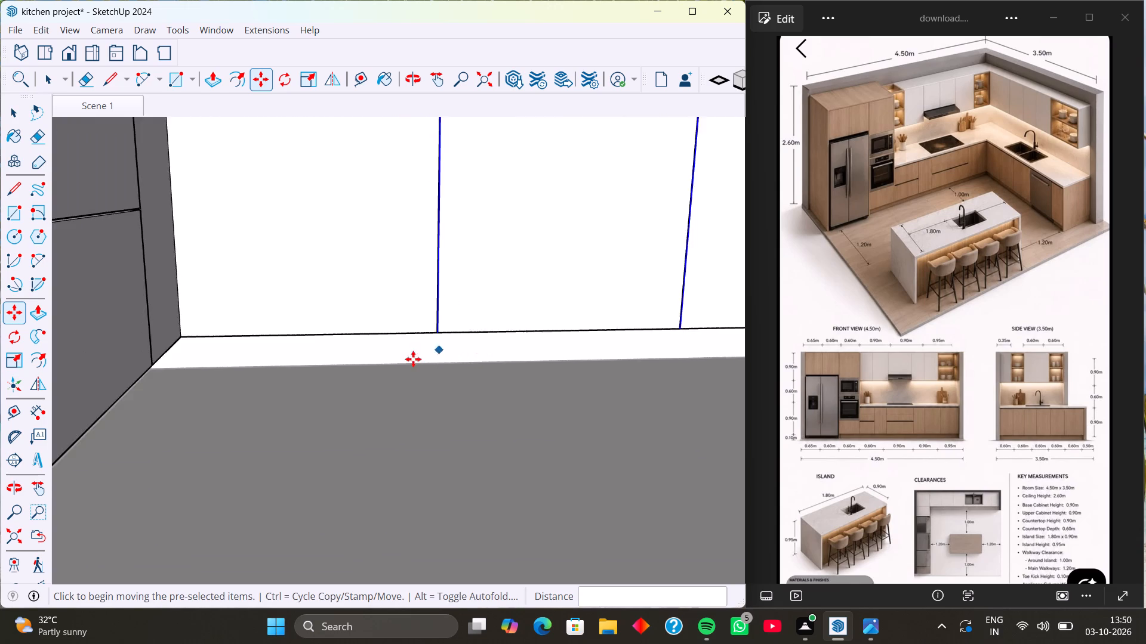
pyautogui.scroll(-2, 413, 359)
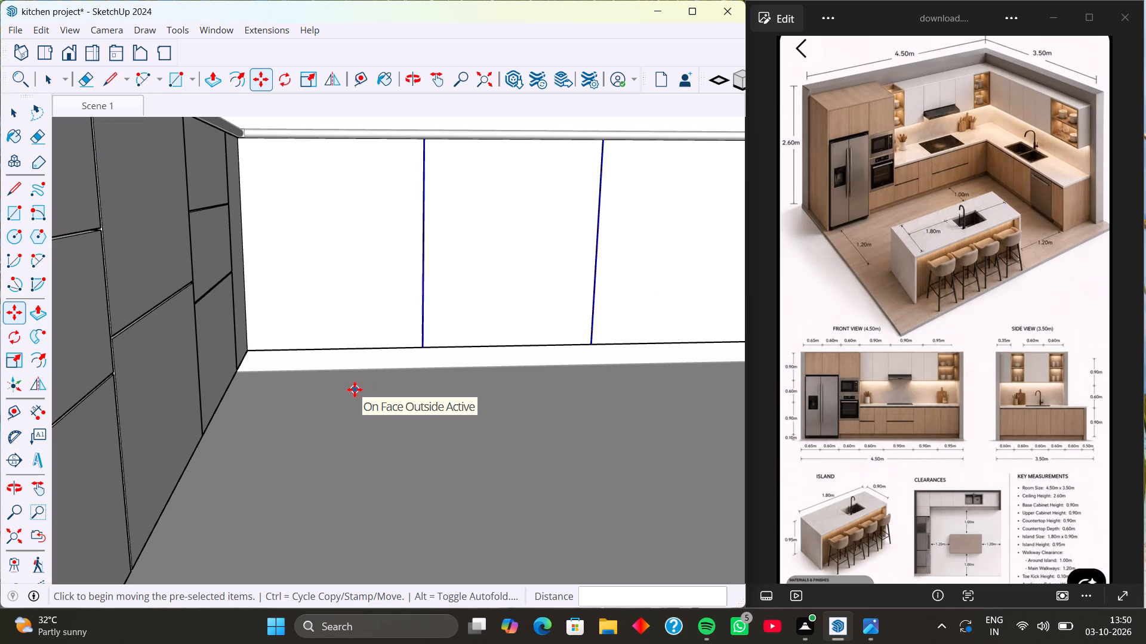
pyautogui.scroll(-1, 353, 390)
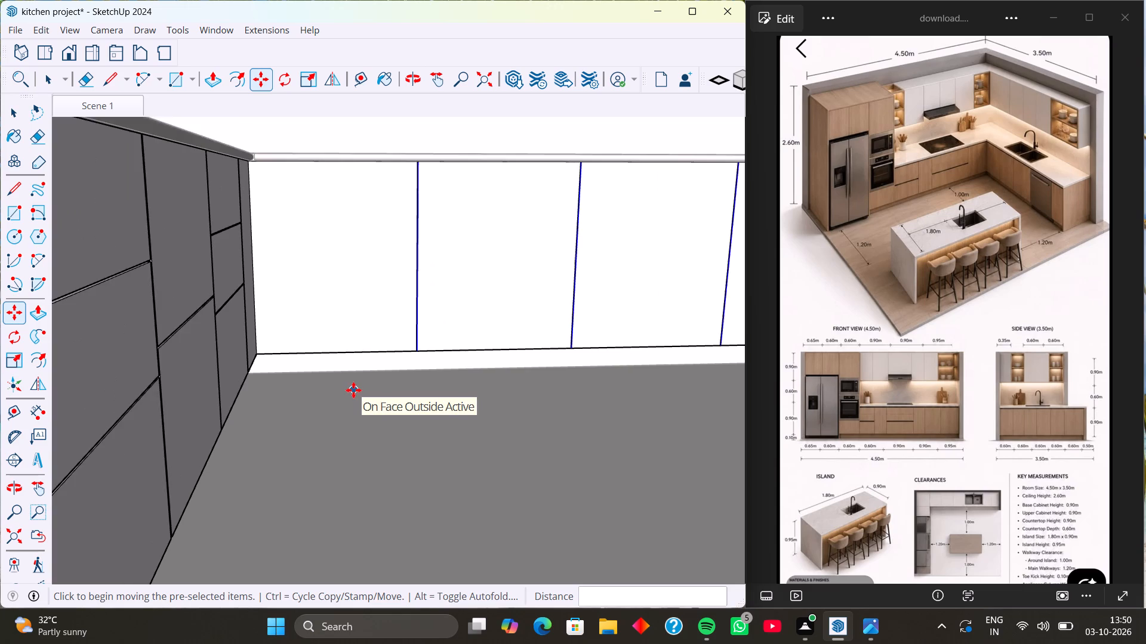
pyautogui.scroll(-3, 353, 390)
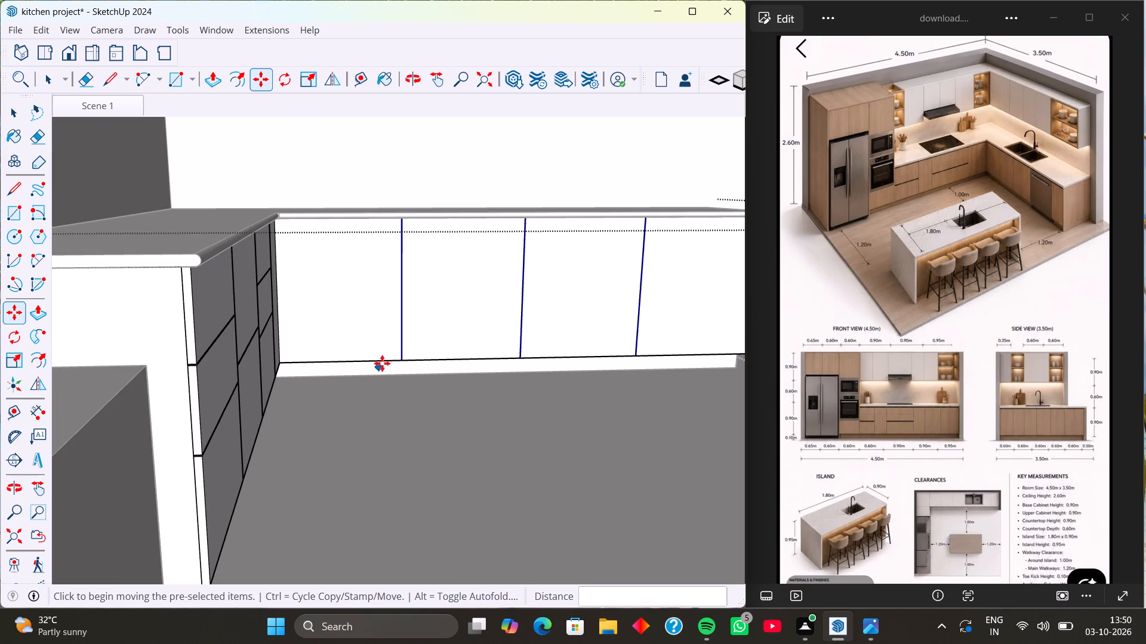
pyautogui.scroll(20, 397, 360)
pyautogui.scroll(8, 397, 360)
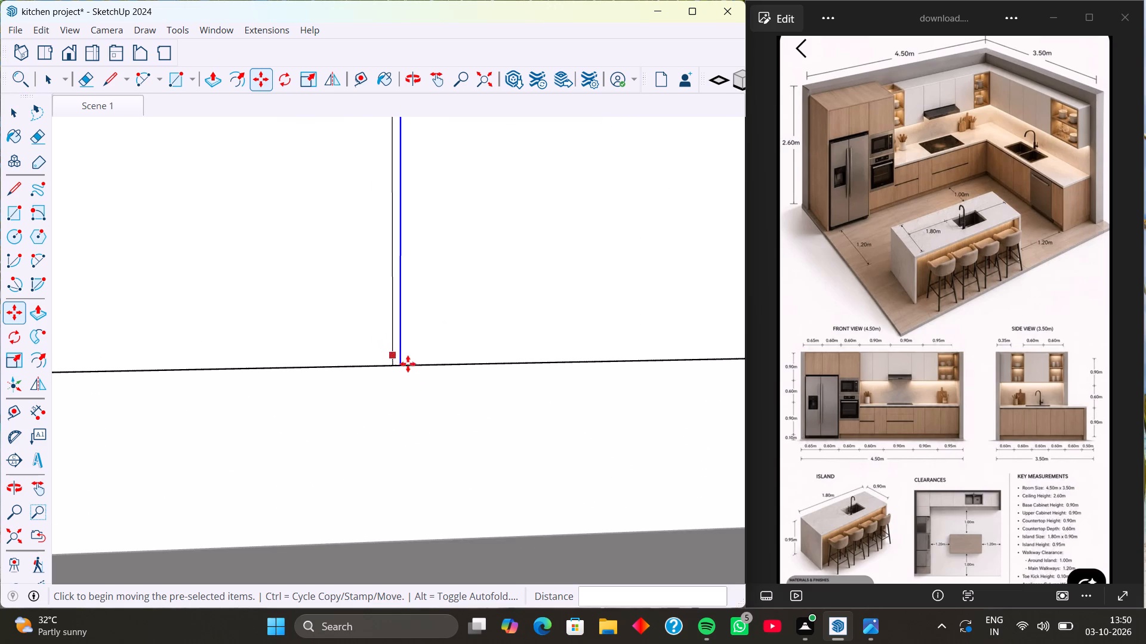
pyautogui.click(404, 364)
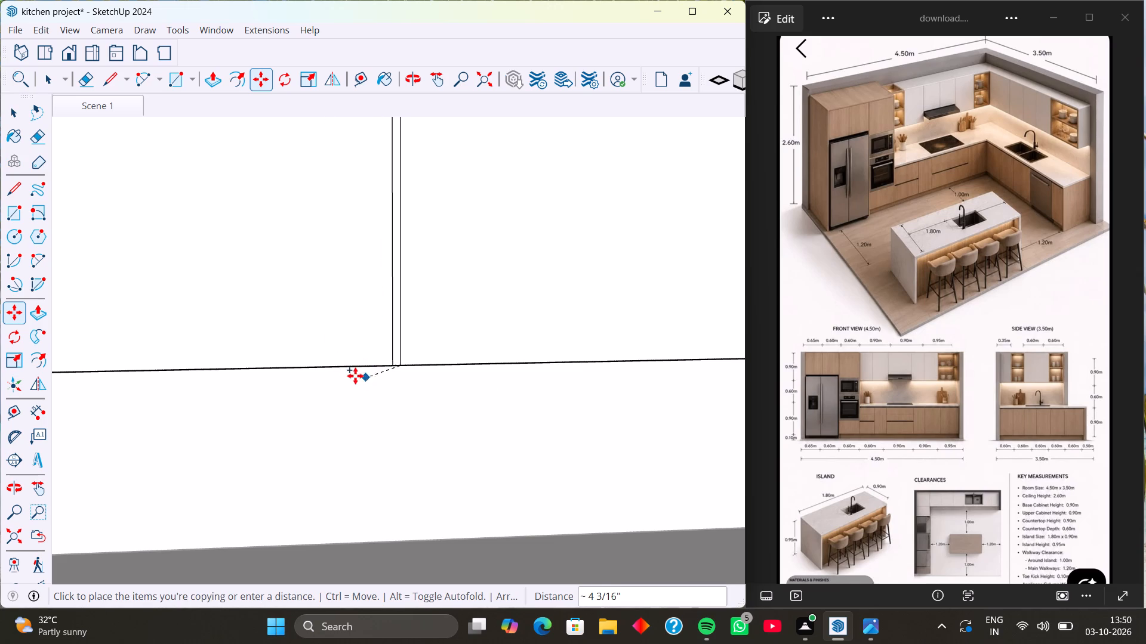
pyautogui.press('Left')
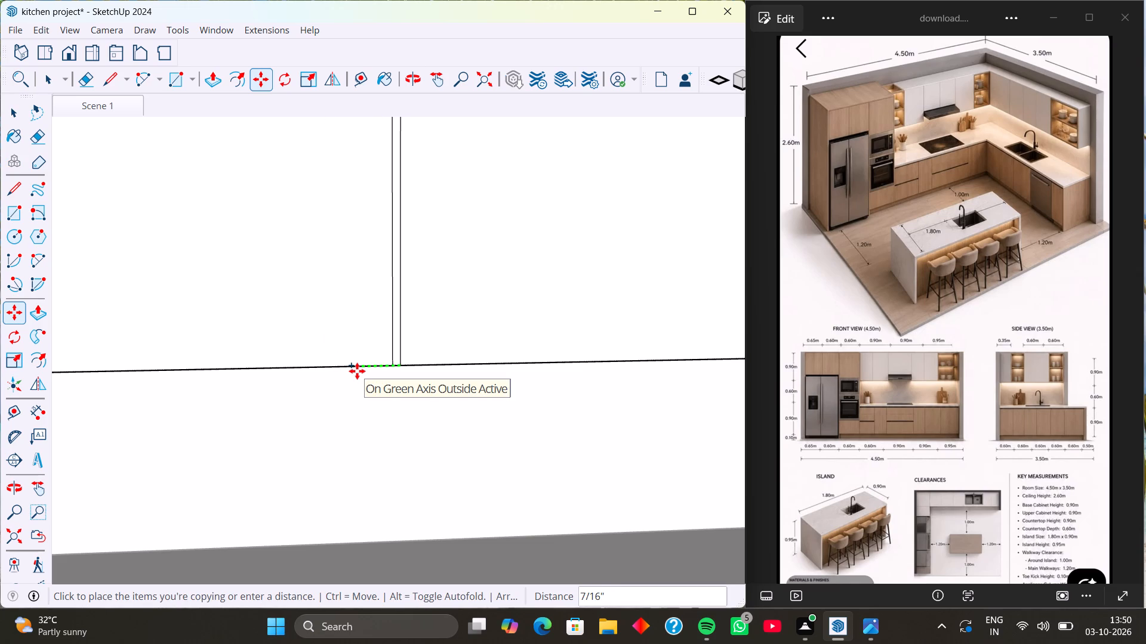
pyautogui.write('4mm')
pyautogui.press('Return')
# Delete the original middle line of the divider nearest the inner corner, leaving a single 4 mm strip.
pyautogui.scroll(-6, 357, 371)
pyautogui.press('space')
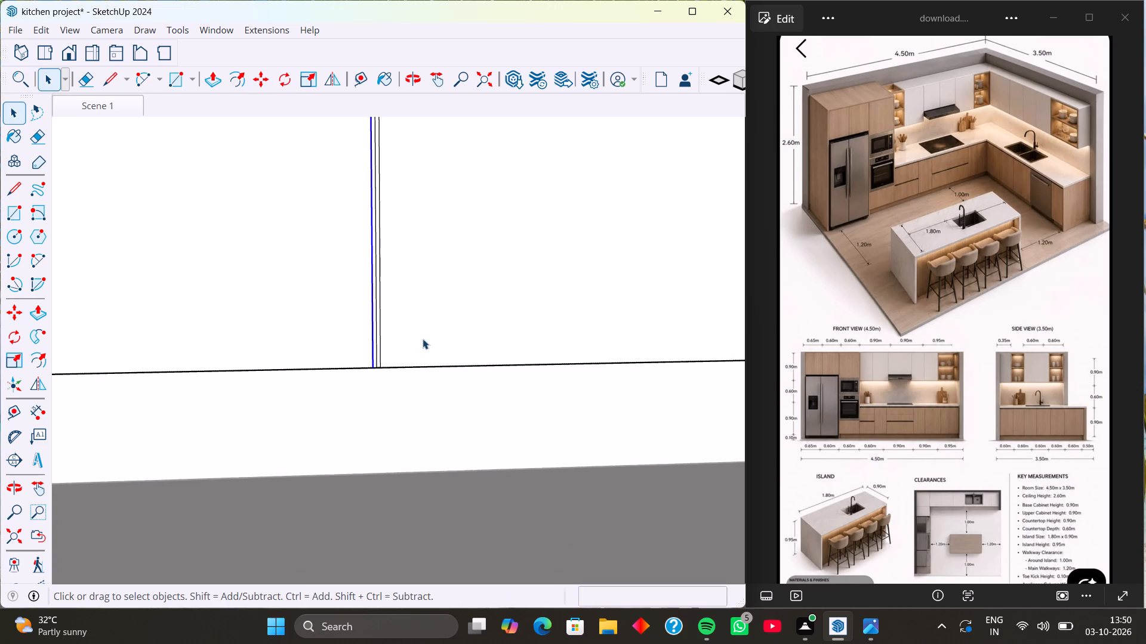
pyautogui.scroll(-20, 408, 330)
pyautogui.scroll(-5, 408, 330)
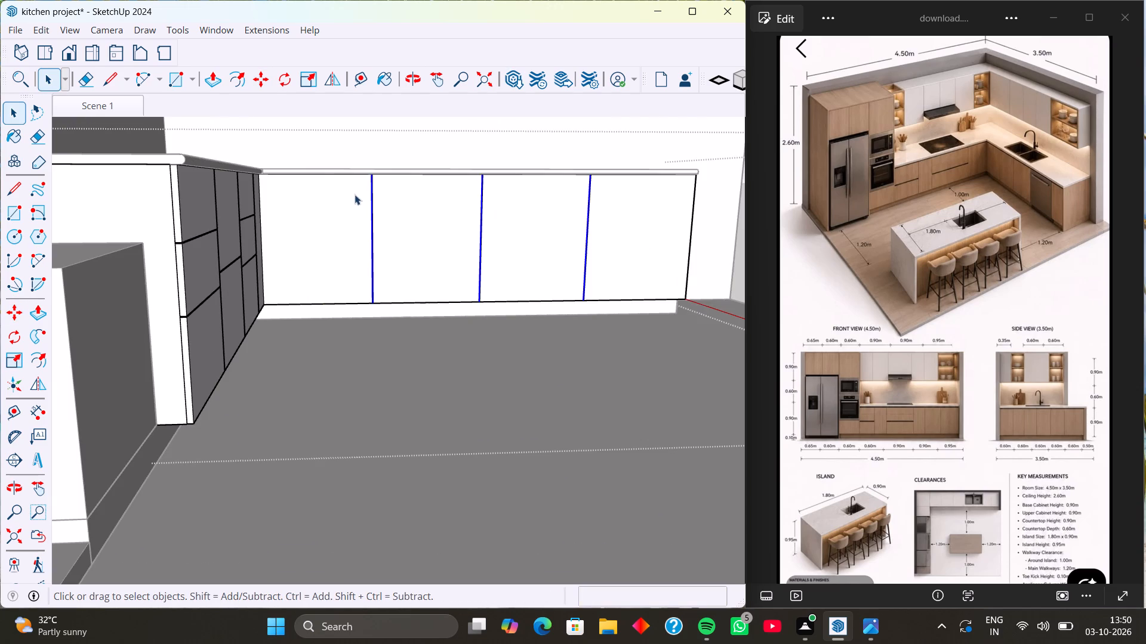
pyautogui.scroll(2, 329, 202)
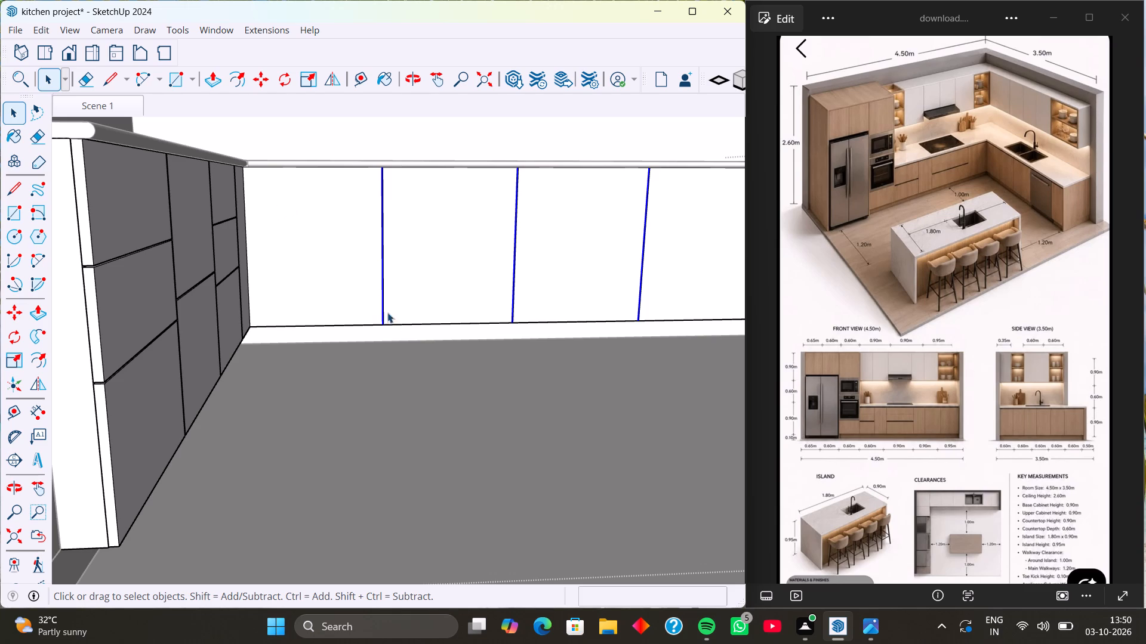
pyautogui.scroll(5, 372, 316)
pyautogui.scroll(18, 386, 340)
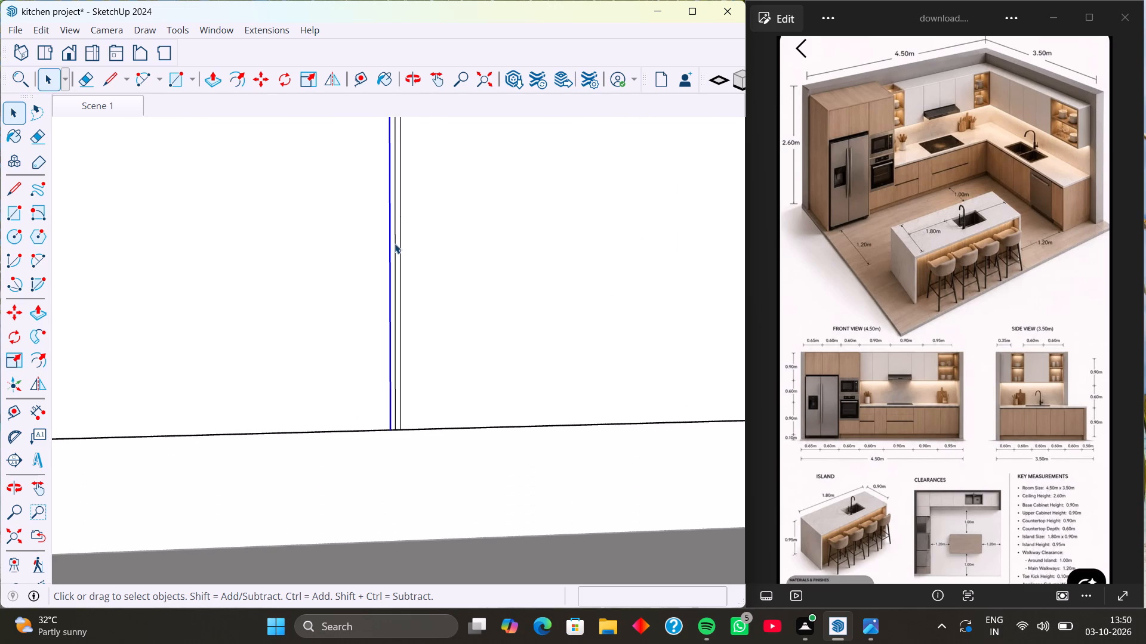
pyautogui.click(395, 243)
pyautogui.press('Delete')
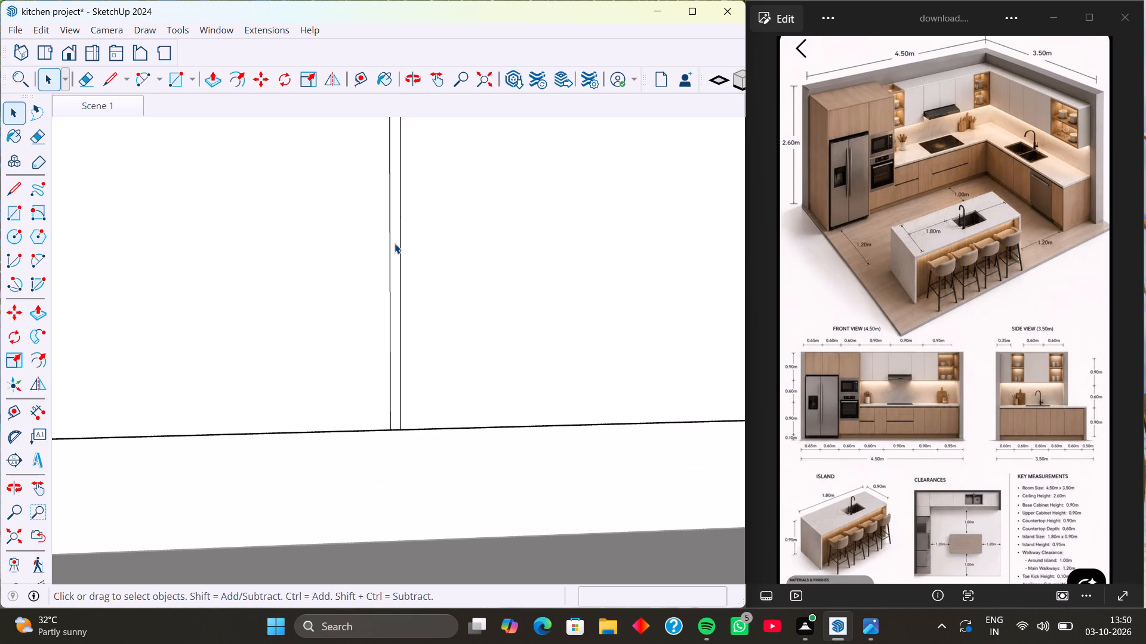
# Push the narrow strip of the divider nearest the inner corner 18 mm into the cabinet front as a groove.
pyautogui.click(395, 243)
pyautogui.press('p')
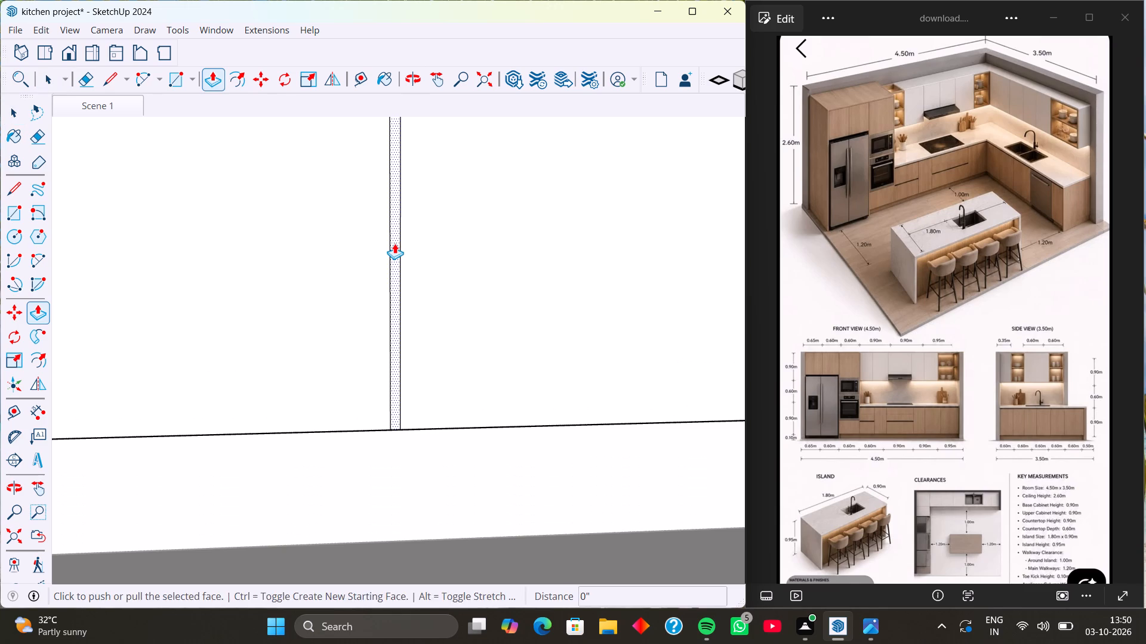
pyautogui.click(395, 243)
pyautogui.scroll(5, 387, 193)
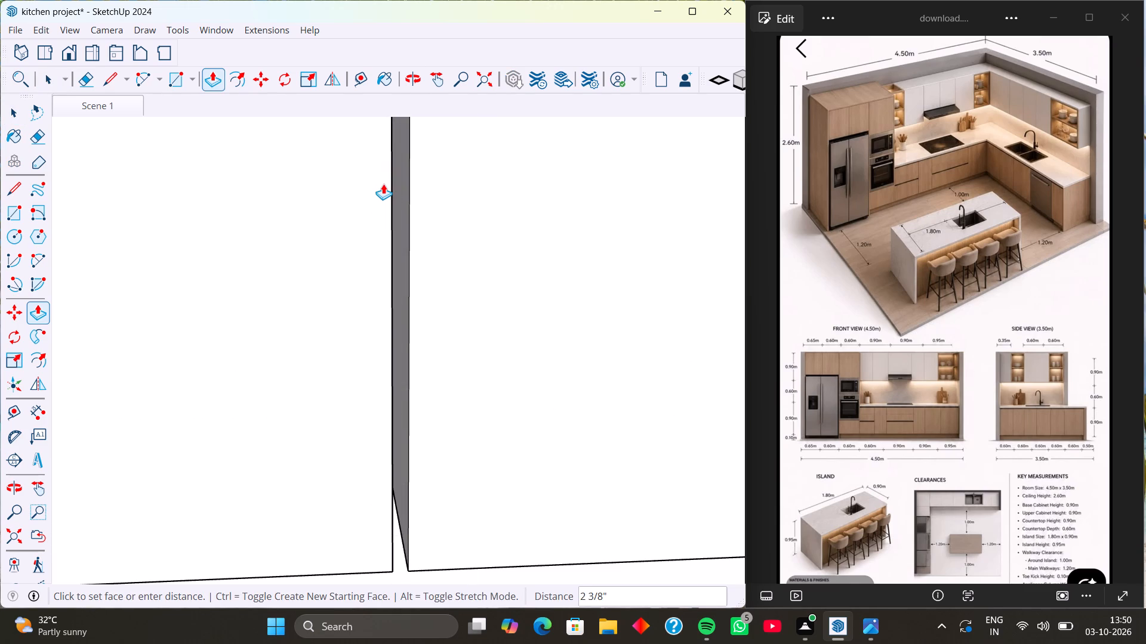
pyautogui.write('18mm')
pyautogui.press('Return')
pyautogui.scroll(-11, 383, 184)
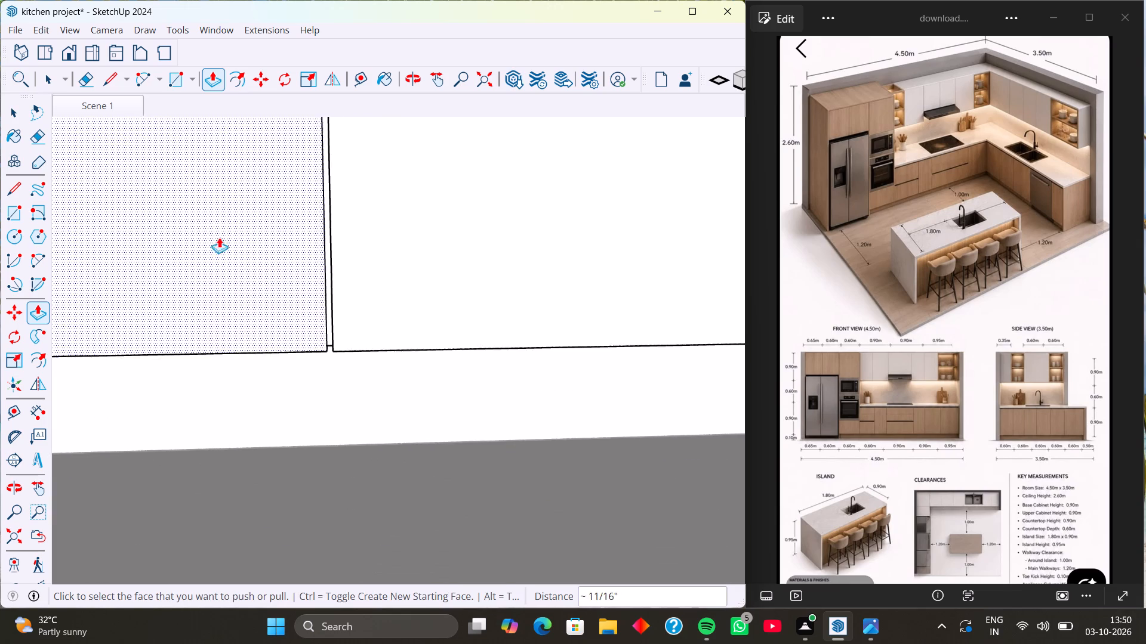
pyautogui.scroll(-4, 219, 237)
pyautogui.scroll(-8, 450, 242)
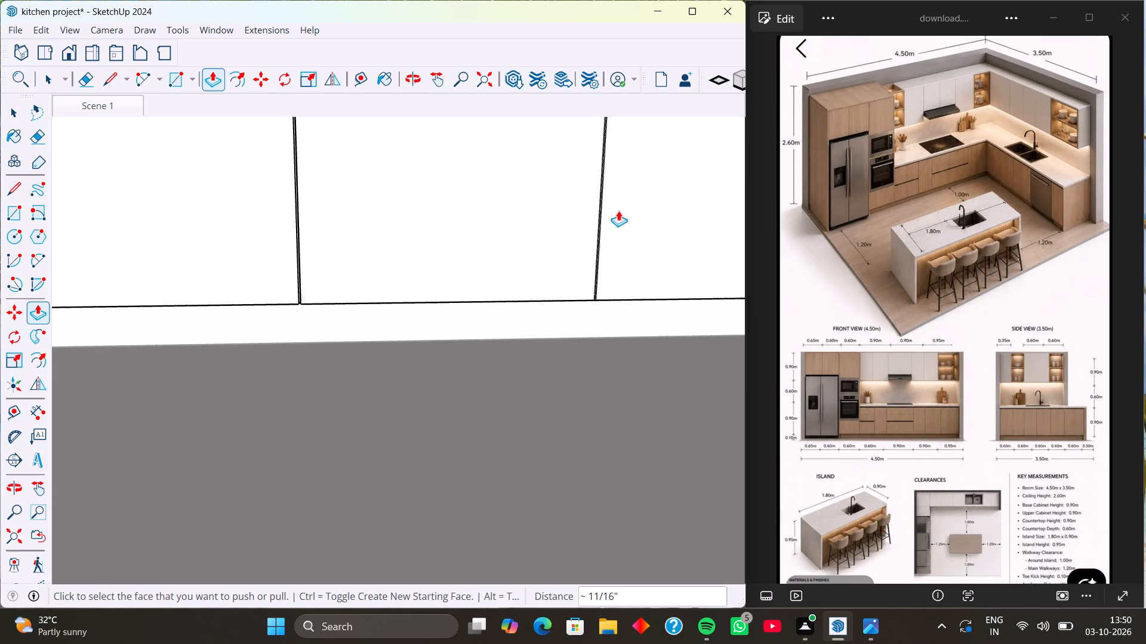
# Push both narrow strips of the middle divider on the side-run base cabinet 18 mm into the front.
pyautogui.scroll(17, 620, 210)
pyautogui.scroll(11, 578, 222)
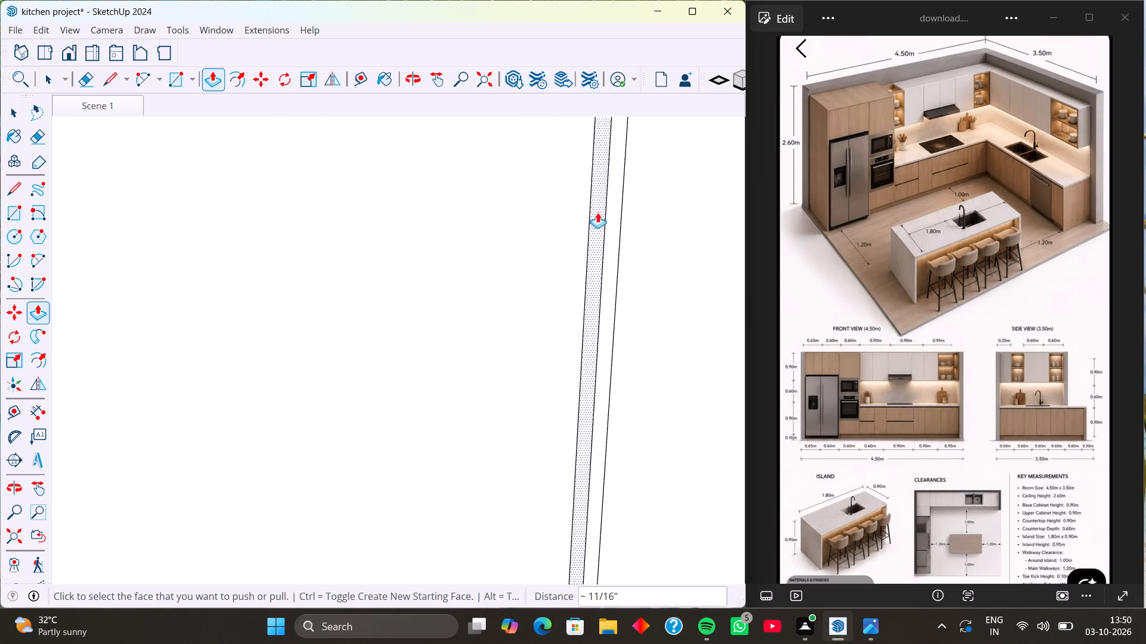
pyautogui.doubleClick(599, 211)
pyautogui.doubleClick(615, 203)
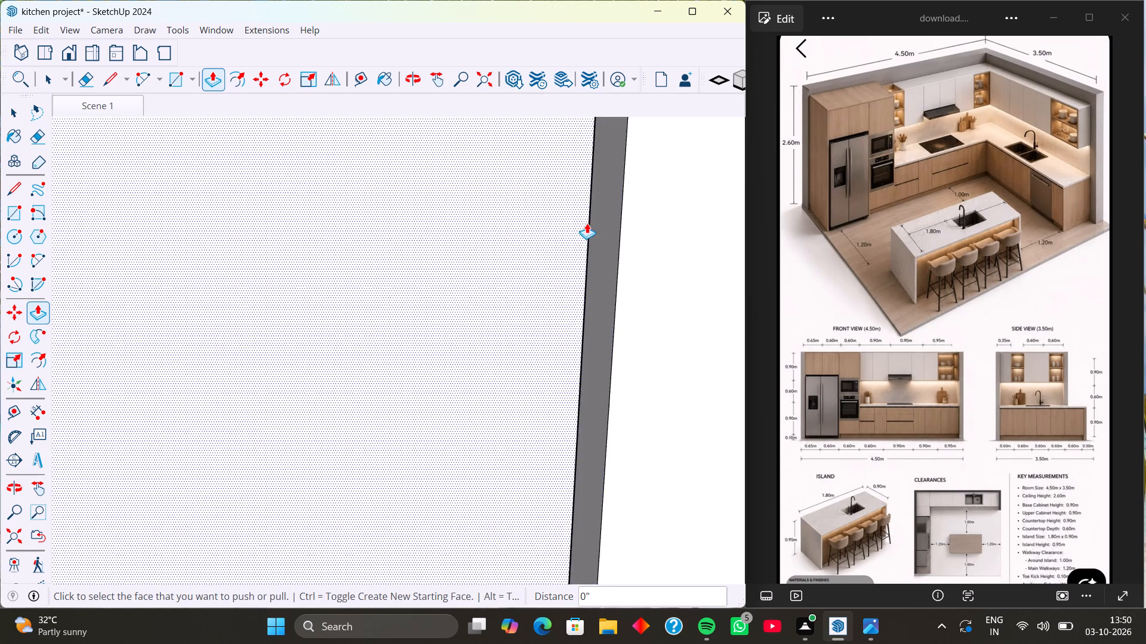
# Push both narrow strips of the outermost divider on the side-run base cabinet 18 mm into the front.
pyautogui.scroll(-10, 574, 236)
pyautogui.moveTo(547, 281); pyautogui.dragTo(431, 302, button='middle')
pyautogui.scroll(-20, 513, 239)
pyautogui.scroll(-5, 513, 239)
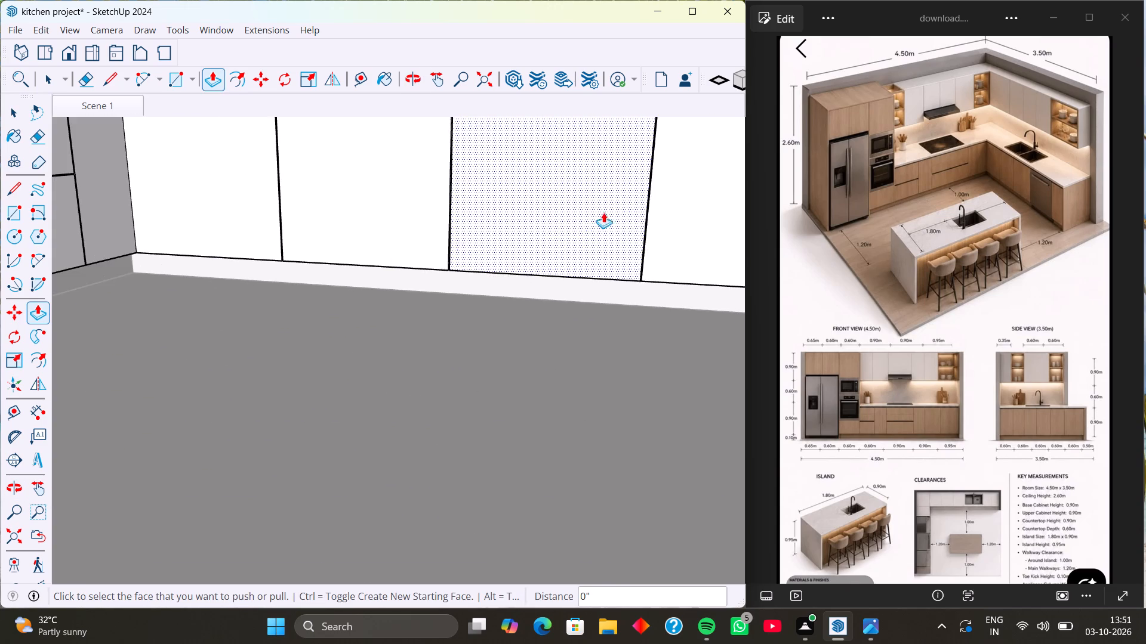
pyautogui.scroll(20, 696, 217)
pyautogui.scroll(4, 696, 217)
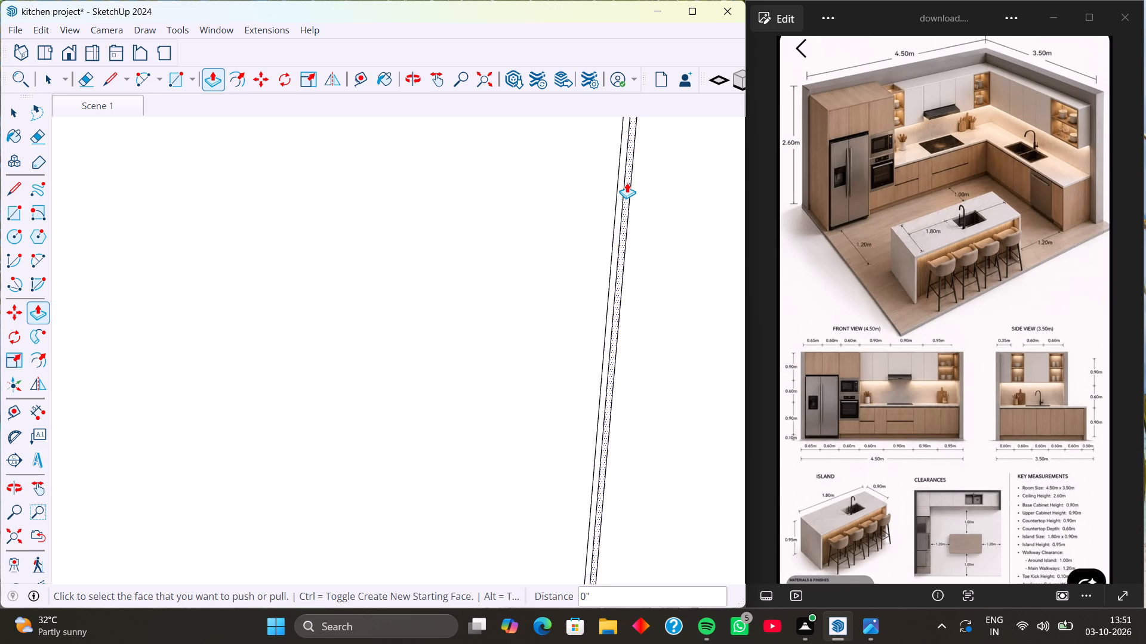
pyautogui.scroll(6, 628, 182)
pyautogui.doubleClick(628, 182)
pyautogui.doubleClick(615, 195)
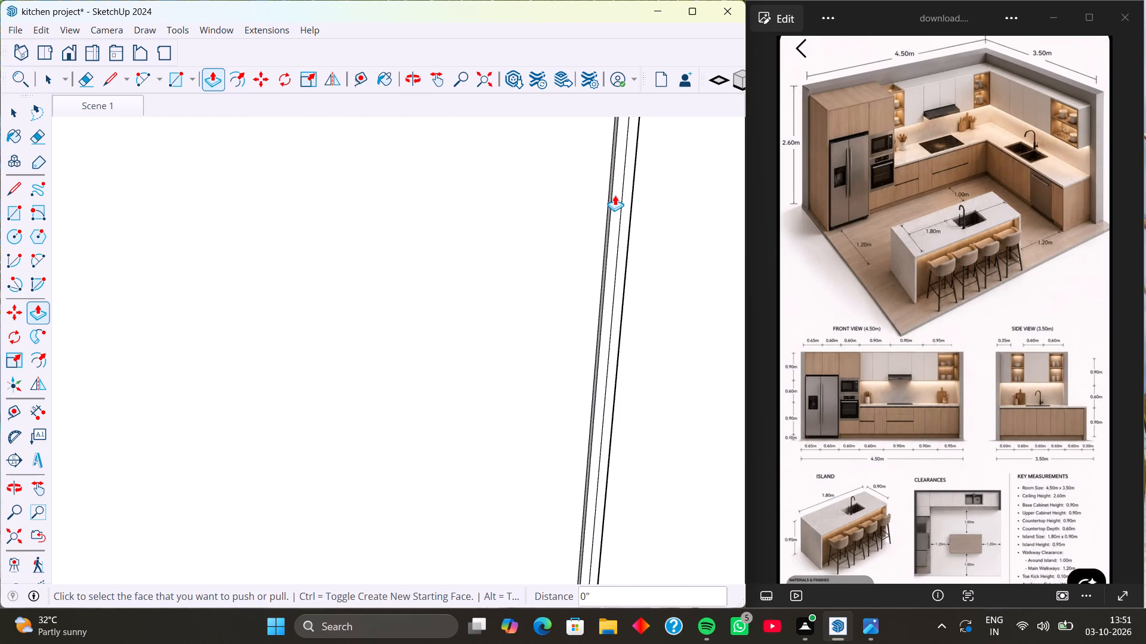
# Delete the leftover centre line inside the outermost divider's groove.
pyautogui.press('space')
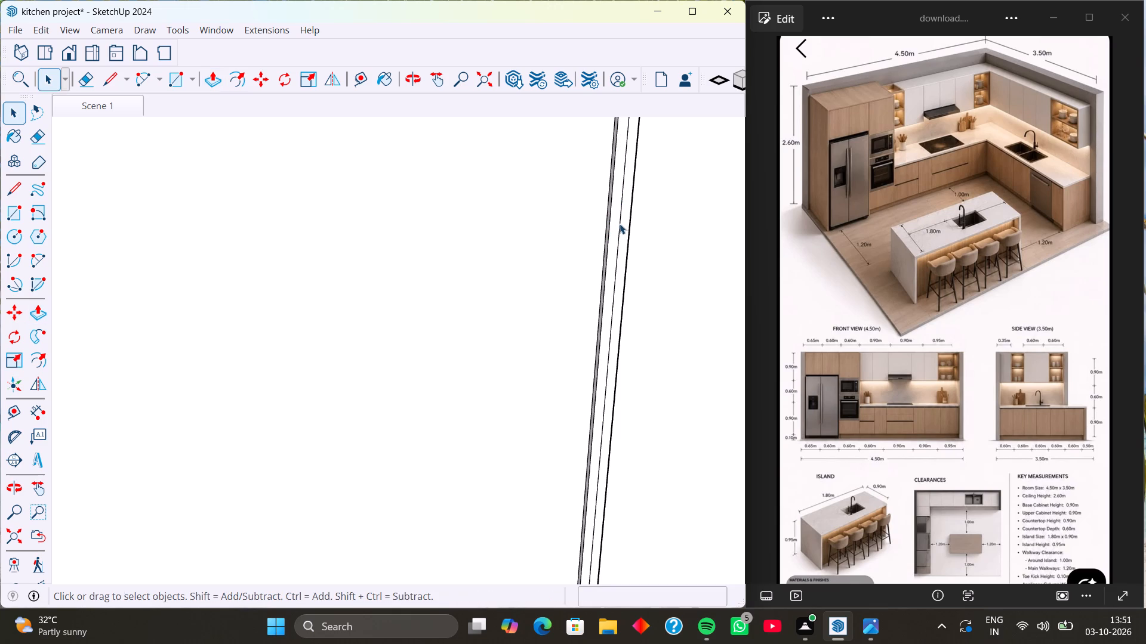
pyautogui.click(620, 223)
pyautogui.press('Delete')
# Delete the leftover centre line inside the middle divider's groove on the side-run base cabinet.
pyautogui.scroll(-2, 621, 223)
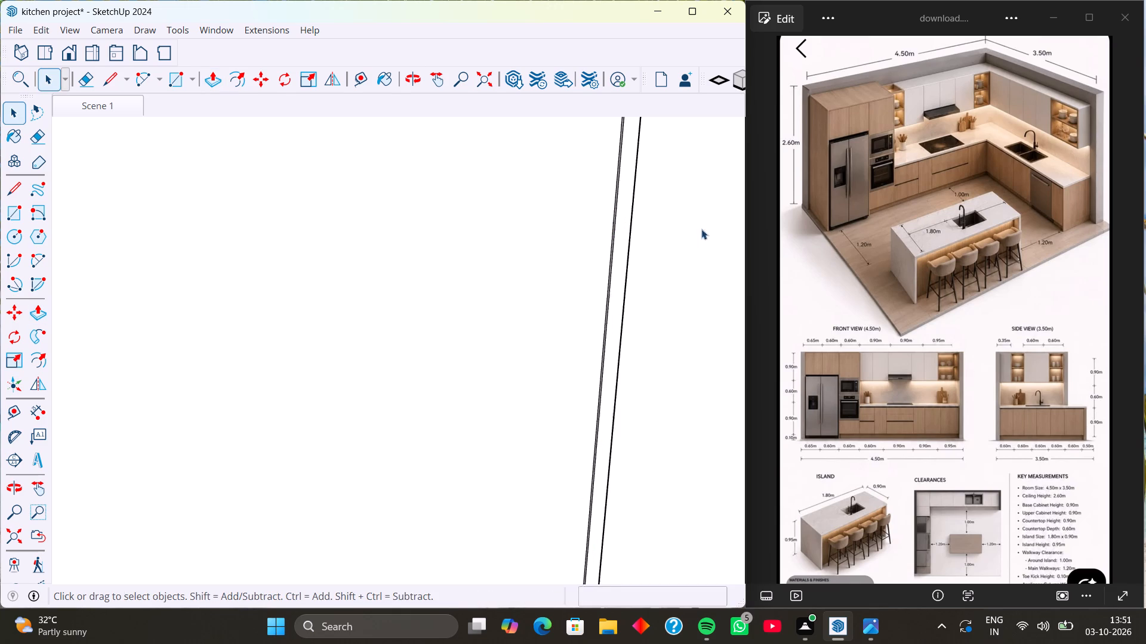
pyautogui.scroll(-20, 701, 229)
pyautogui.scroll(-4, 701, 229)
pyautogui.scroll(-5, 150, 283)
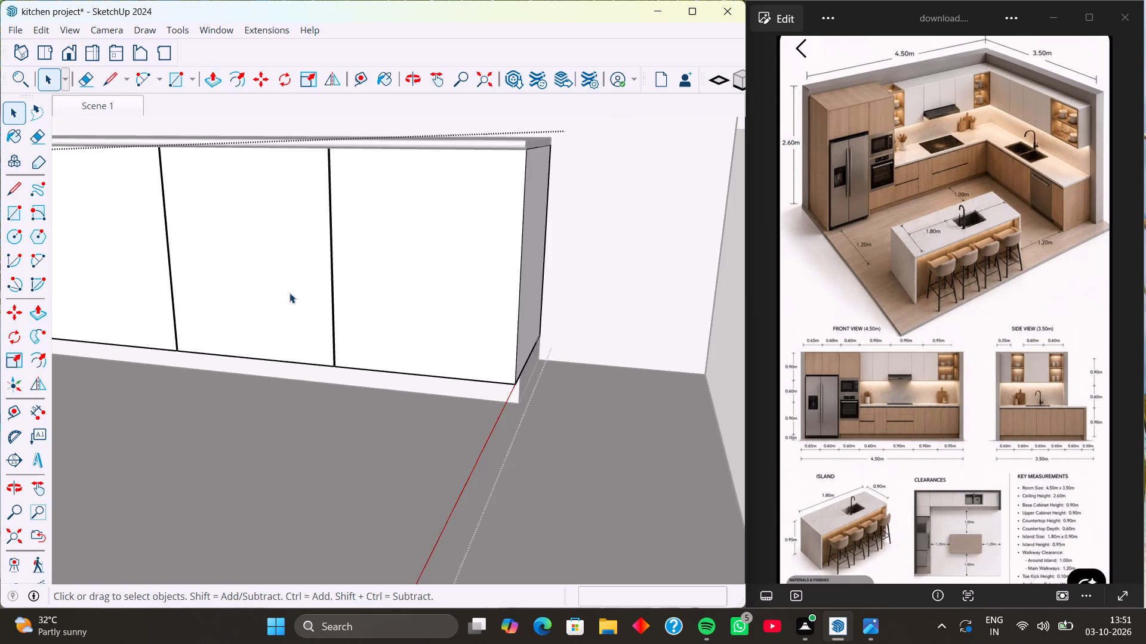
pyautogui.scroll(-2, 284, 295)
pyautogui.moveTo(220, 289); pyautogui.dragTo(382, 291, button='middle')
pyautogui.scroll(18, 170, 244)
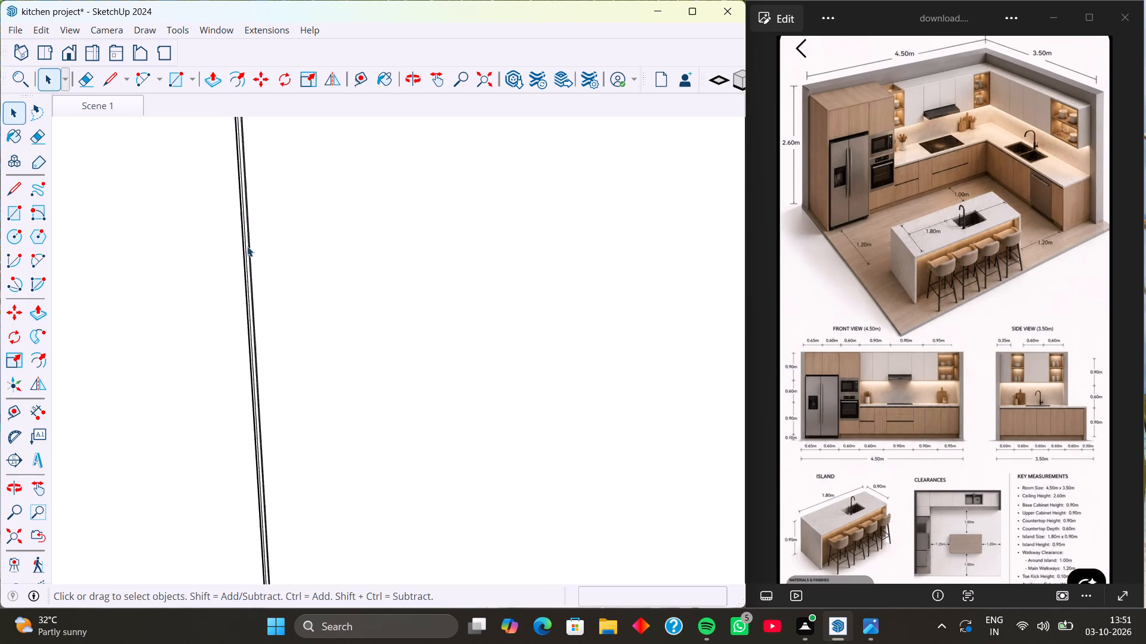
pyautogui.scroll(18, 244, 252)
pyautogui.click(243, 240)
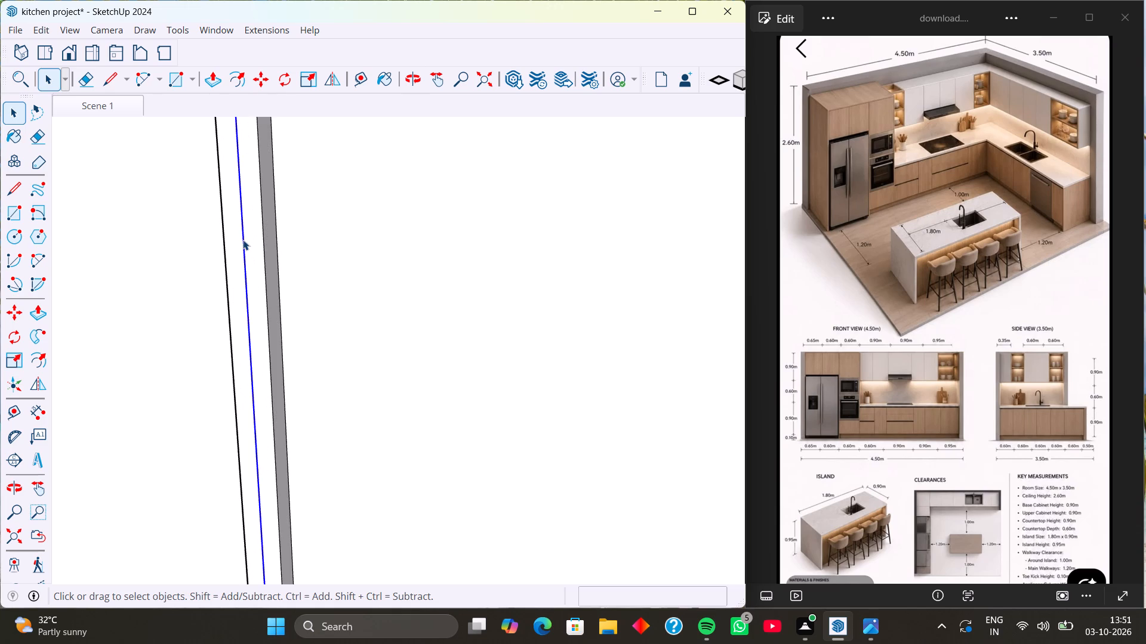
pyautogui.press('Delete')
# Inspect the door gap nearest the inner corner, then recall Scene 1 and review the whole kitchen from farther out.
pyautogui.scroll(-20, 276, 246)
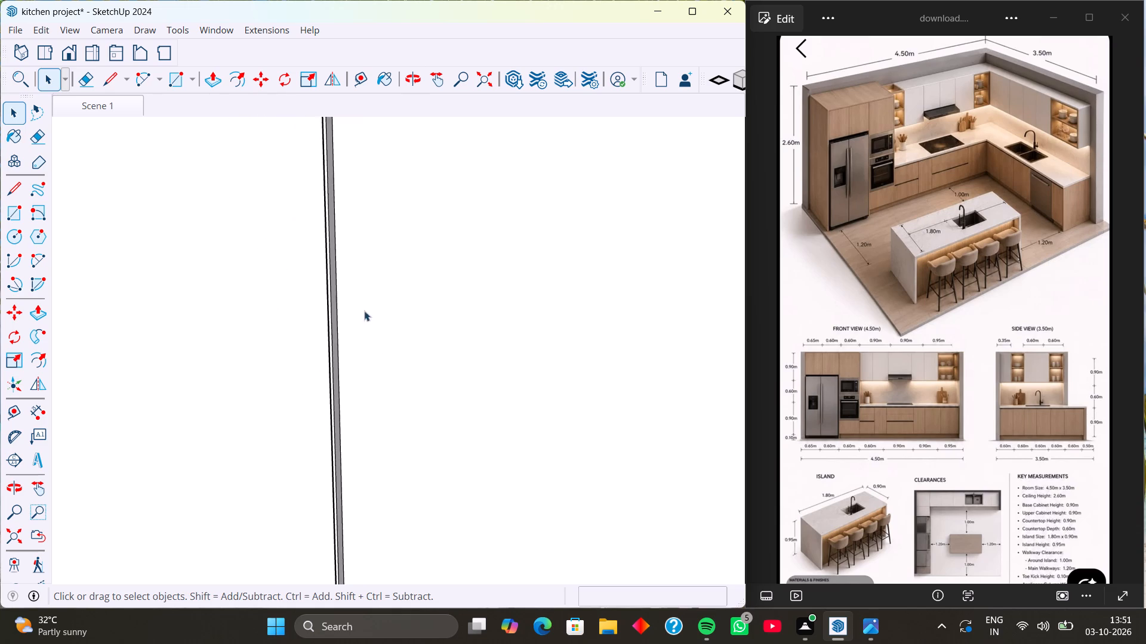
pyautogui.scroll(-20, 364, 311)
pyautogui.scroll(-3, 364, 311)
pyautogui.scroll(-1, 415, 389)
pyautogui.scroll(5, 313, 388)
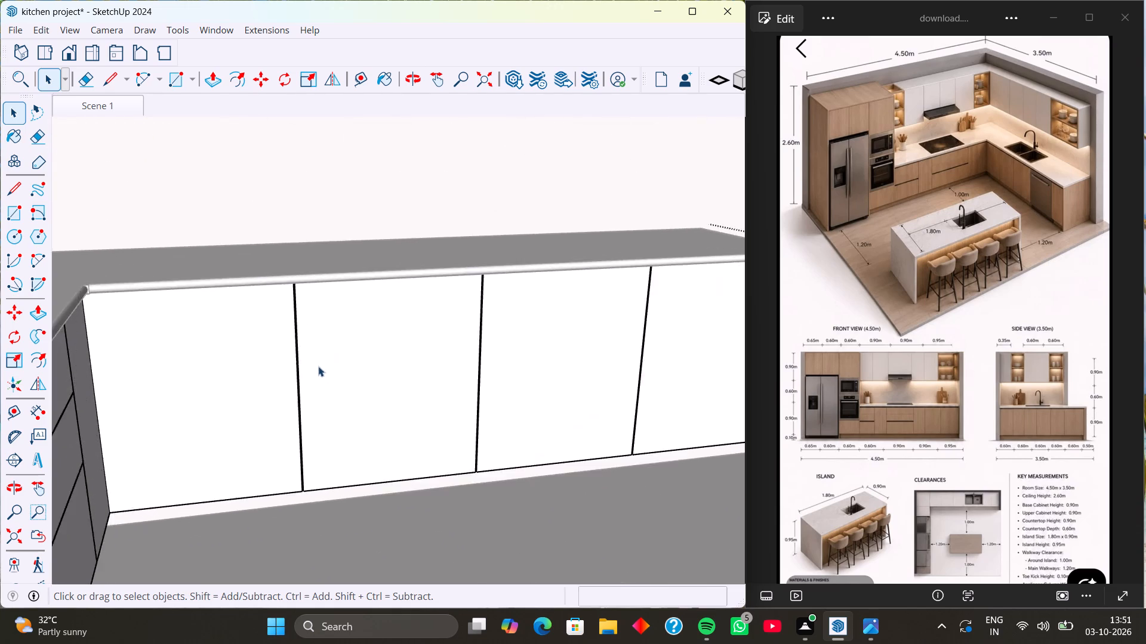
pyautogui.scroll(20, 318, 366)
pyautogui.scroll(7, 318, 366)
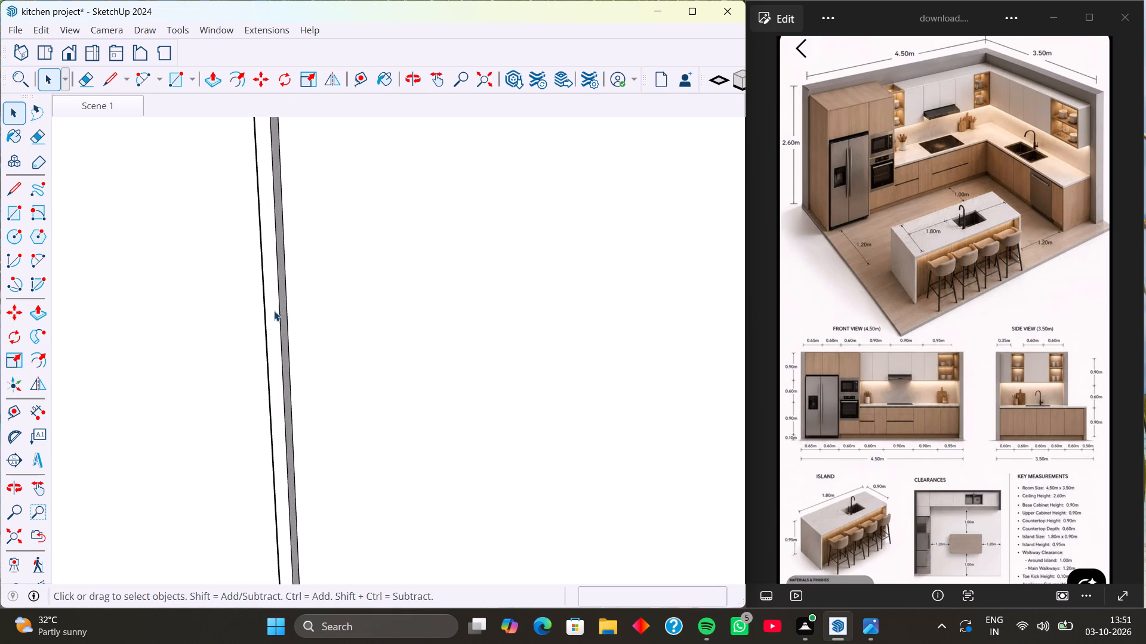
pyautogui.scroll(-20, 274, 311)
pyautogui.scroll(-1, 274, 311)
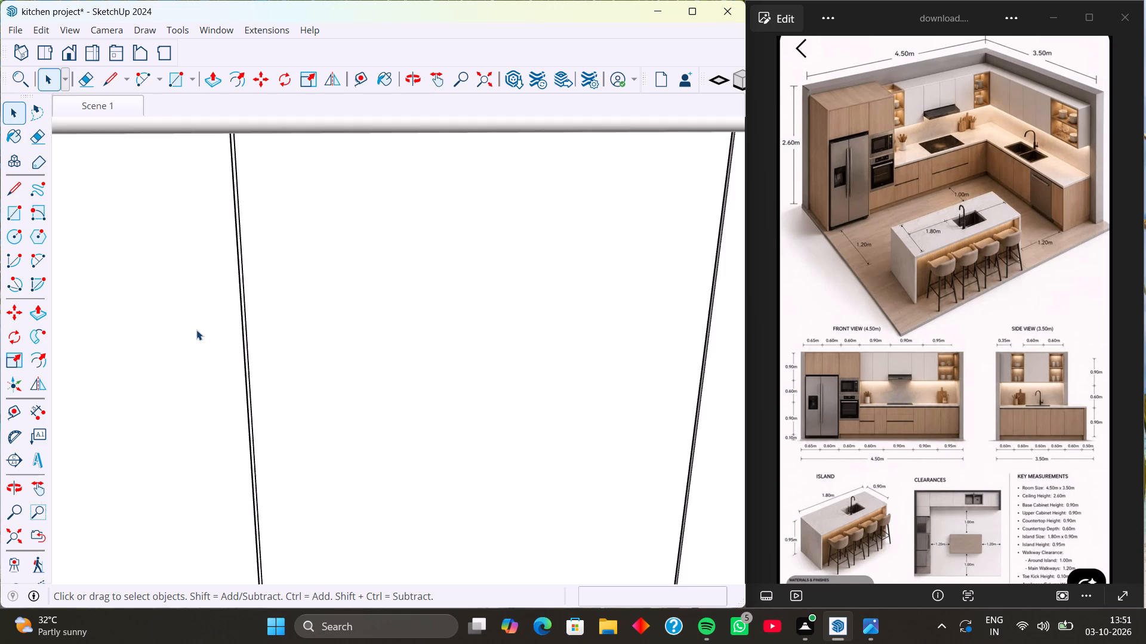
pyautogui.scroll(-14, 196, 330)
pyautogui.moveTo(338, 404); pyautogui.dragTo(324, 404, button='middle')
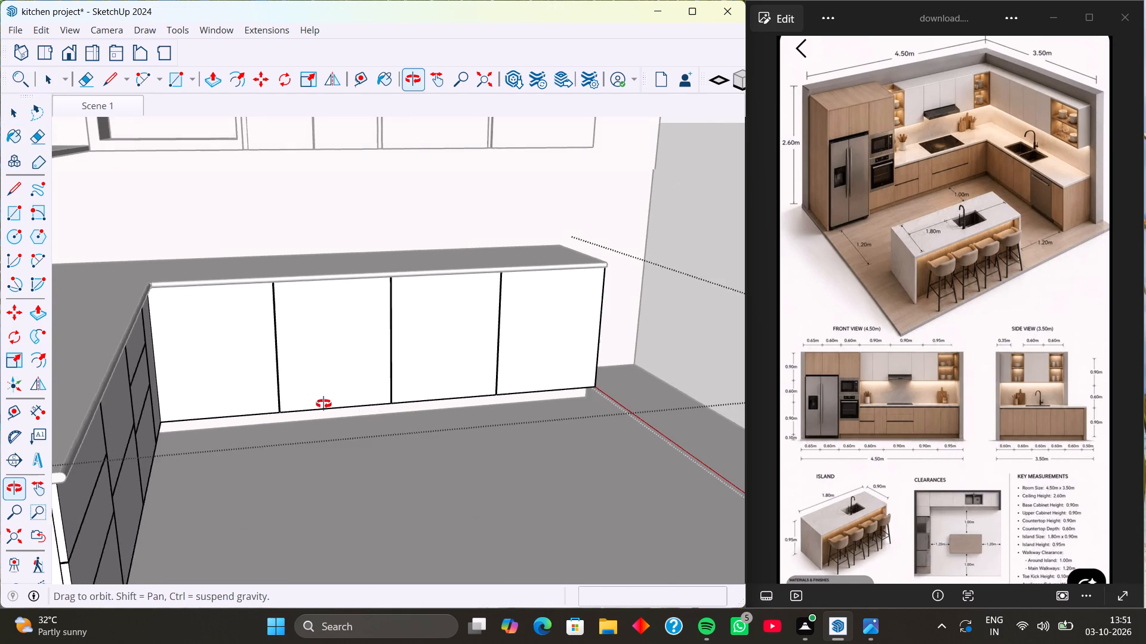
pyautogui.moveTo(324, 404); pyautogui.dragTo(418, 388, button='middle')
pyautogui.scroll(-4, 260, 370)
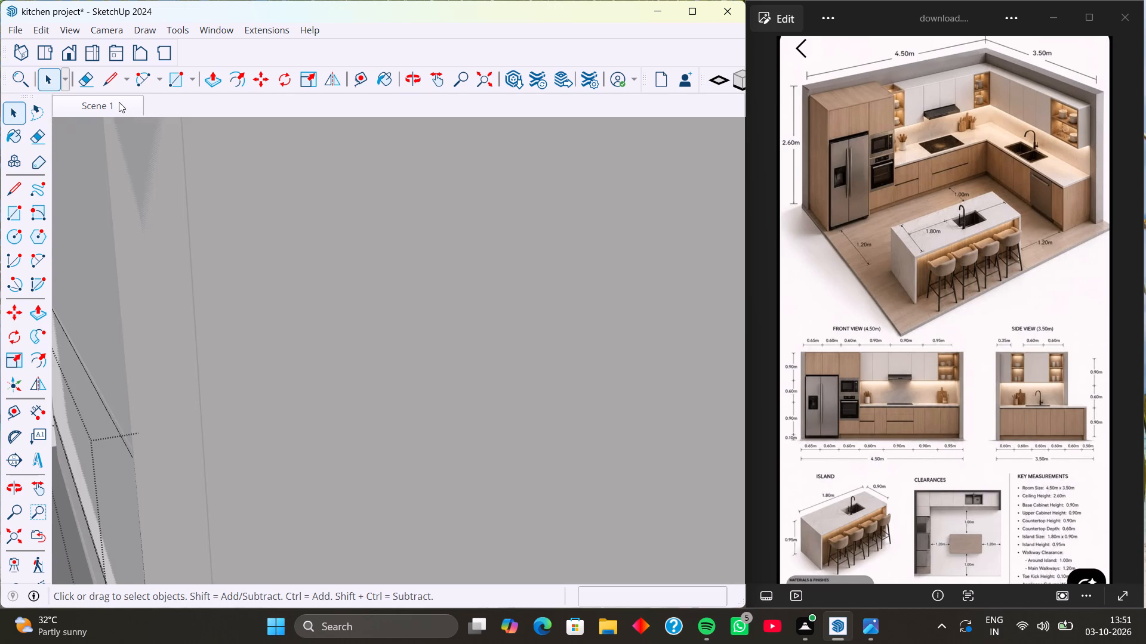
pyautogui.click(119, 102)
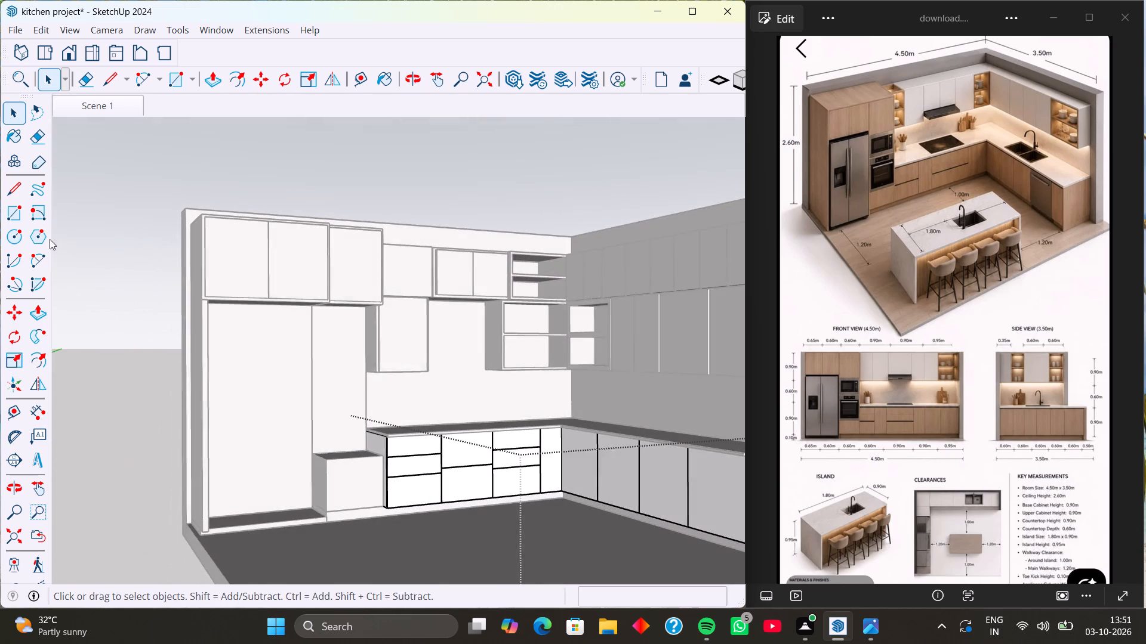
pyautogui.scroll(-7, 336, 389)
pyautogui.moveTo(393, 452); pyautogui.dragTo(507, 491, button='middle')
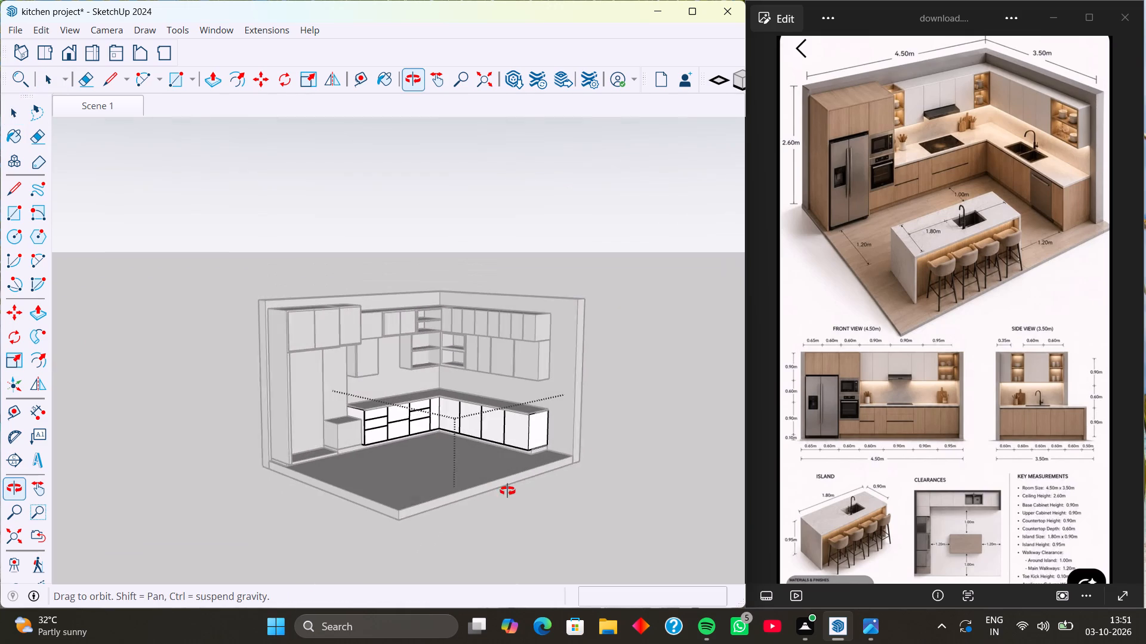
pyautogui.moveTo(507, 491); pyautogui.dragTo(509, 491, button='middle')
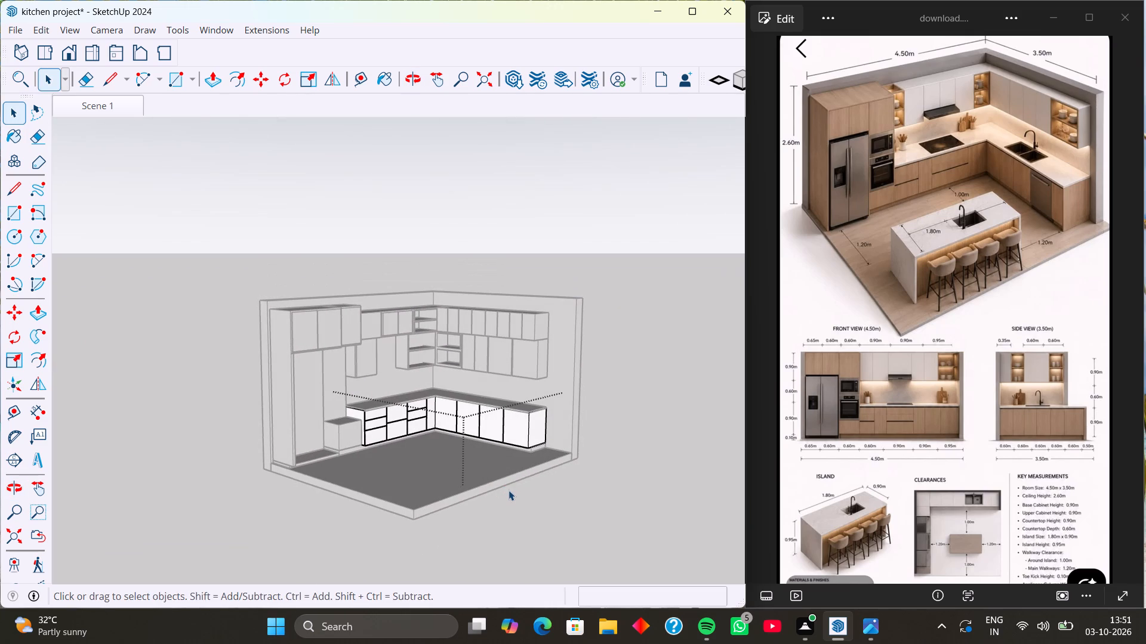
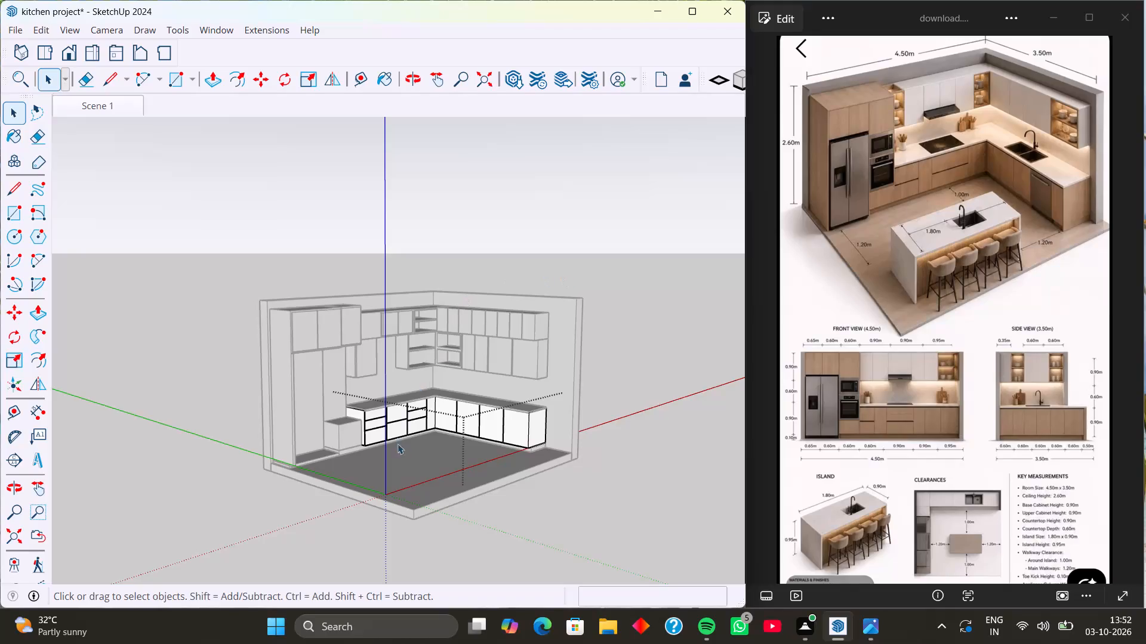
# Examine the side-run base cabinet's door gaps up close and the whole kitchen from farther out.
pyautogui.scroll(10, 432, 423)
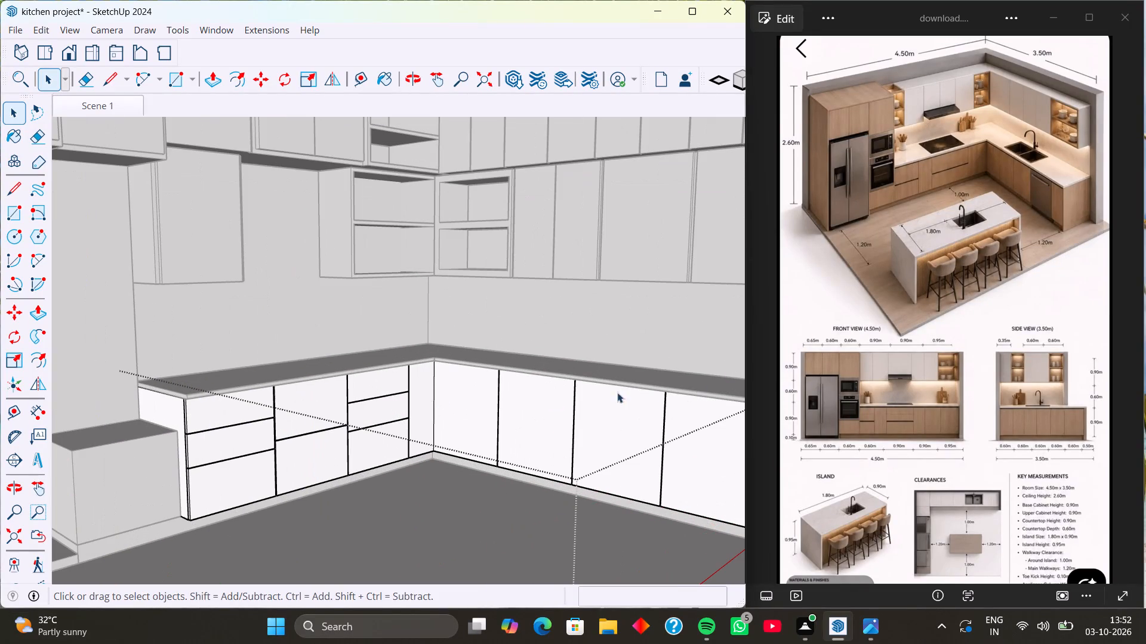
pyautogui.scroll(-1, 506, 401)
pyautogui.scroll(4, 460, 414)
pyautogui.scroll(10, 524, 410)
pyautogui.moveTo(523, 392); pyautogui.dragTo(601, 393, button='middle')
pyautogui.scroll(-7, 493, 369)
pyautogui.scroll(-3, 360, 395)
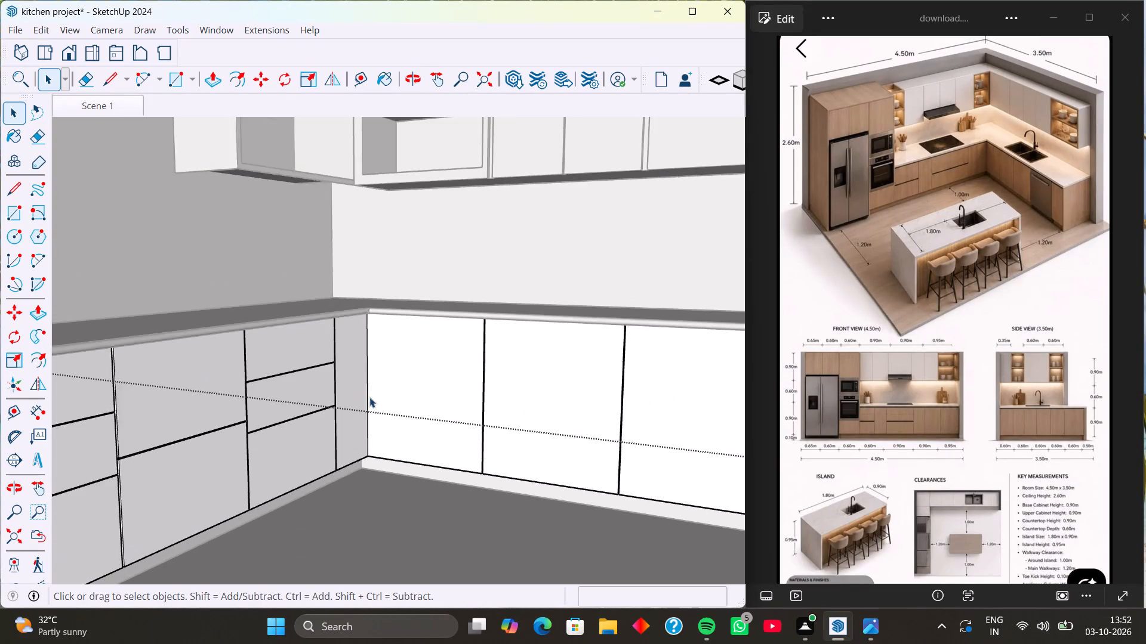
pyautogui.moveTo(371, 395); pyautogui.dragTo(435, 408, button='middle')
pyautogui.scroll(19, 504, 374)
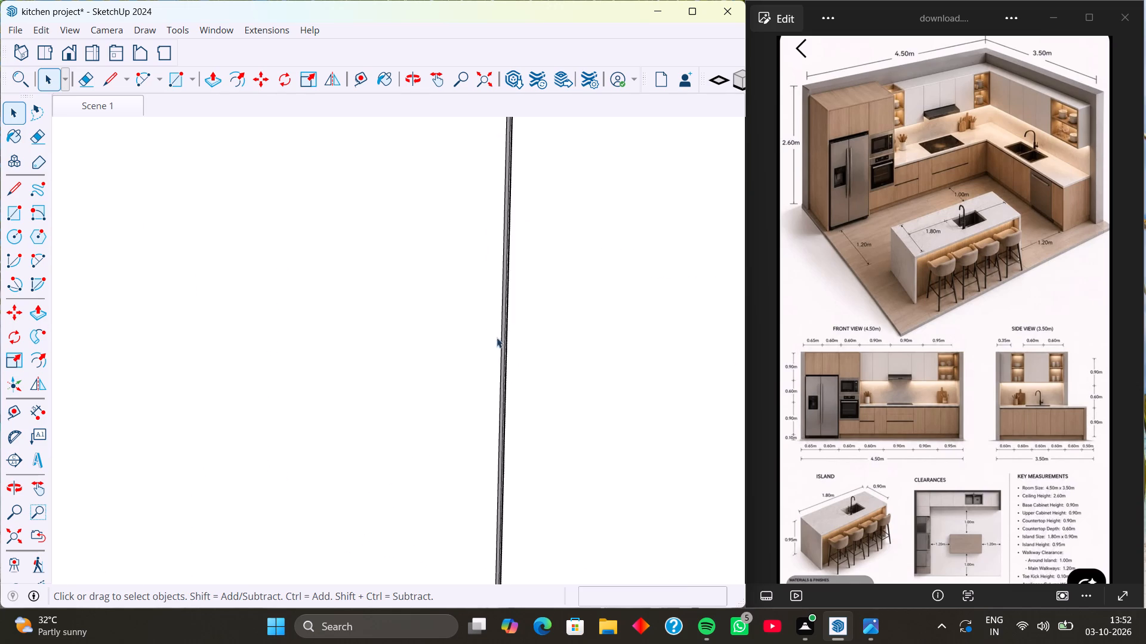
pyautogui.scroll(16, 497, 338)
pyautogui.scroll(5, 541, 338)
pyautogui.moveTo(526, 340); pyautogui.dragTo(480, 348, button='middle')
pyautogui.scroll(1, 497, 345)
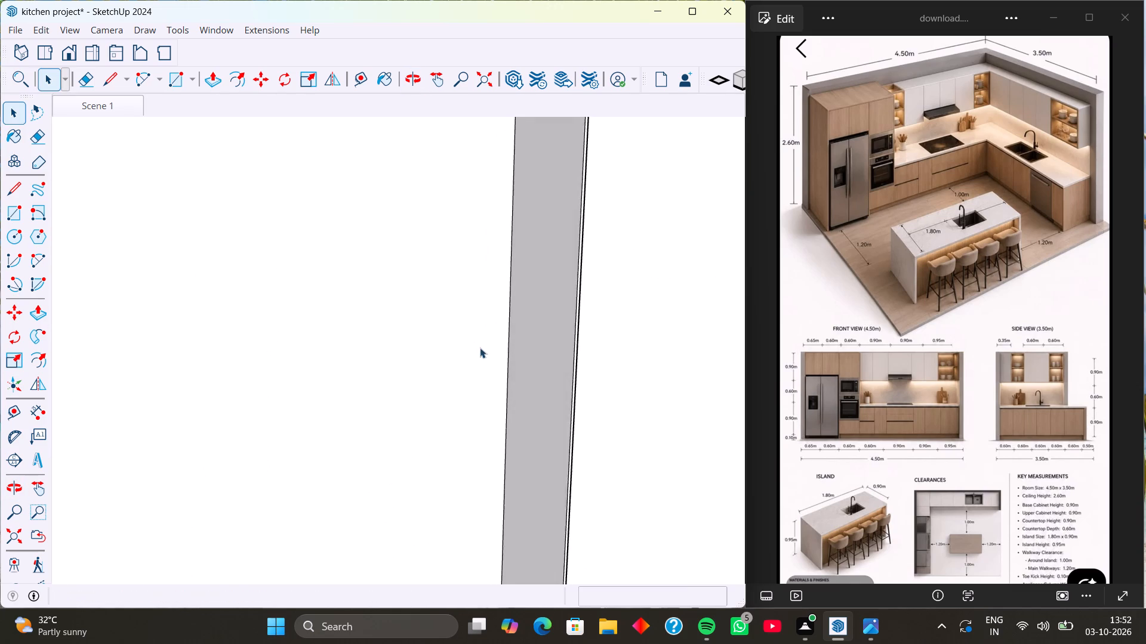
pyautogui.scroll(-20, 490, 355)
pyautogui.scroll(-13, 490, 355)
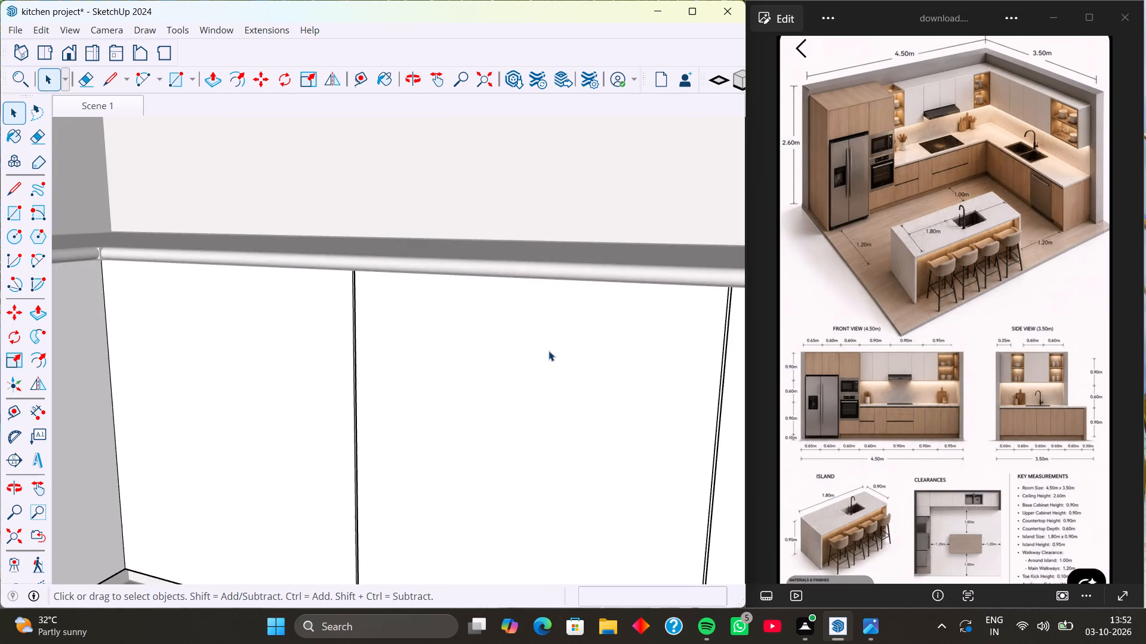
pyautogui.scroll(-20, 549, 351)
pyautogui.scroll(-5, 549, 351)
pyautogui.moveTo(307, 339); pyautogui.dragTo(264, 367, button='middle')
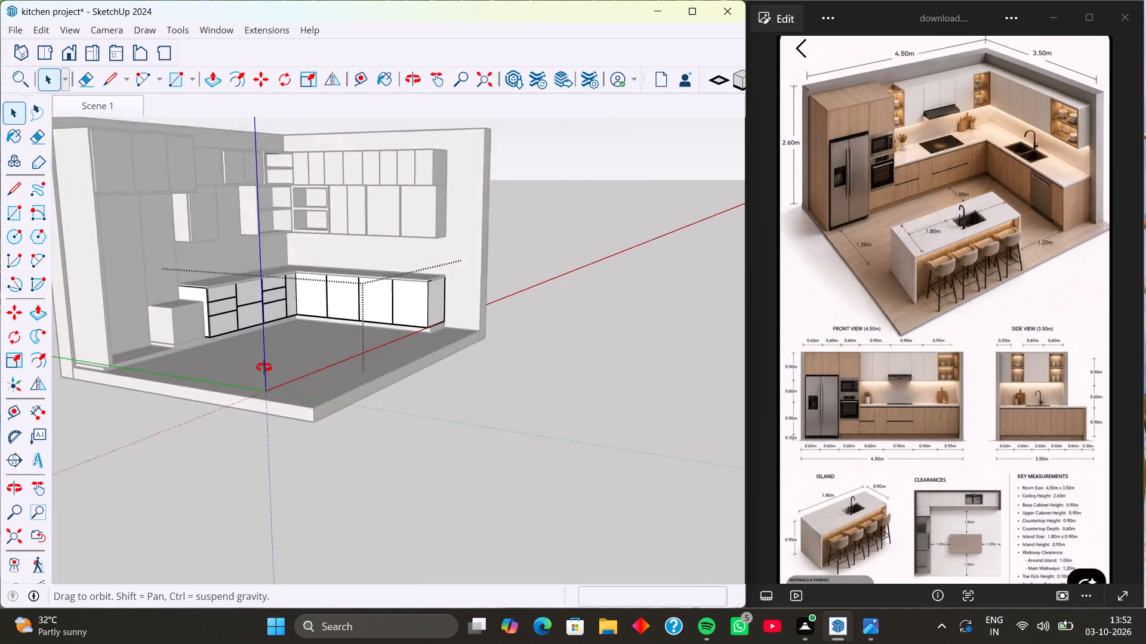
pyautogui.moveTo(264, 367); pyautogui.dragTo(257, 372, button='middle')
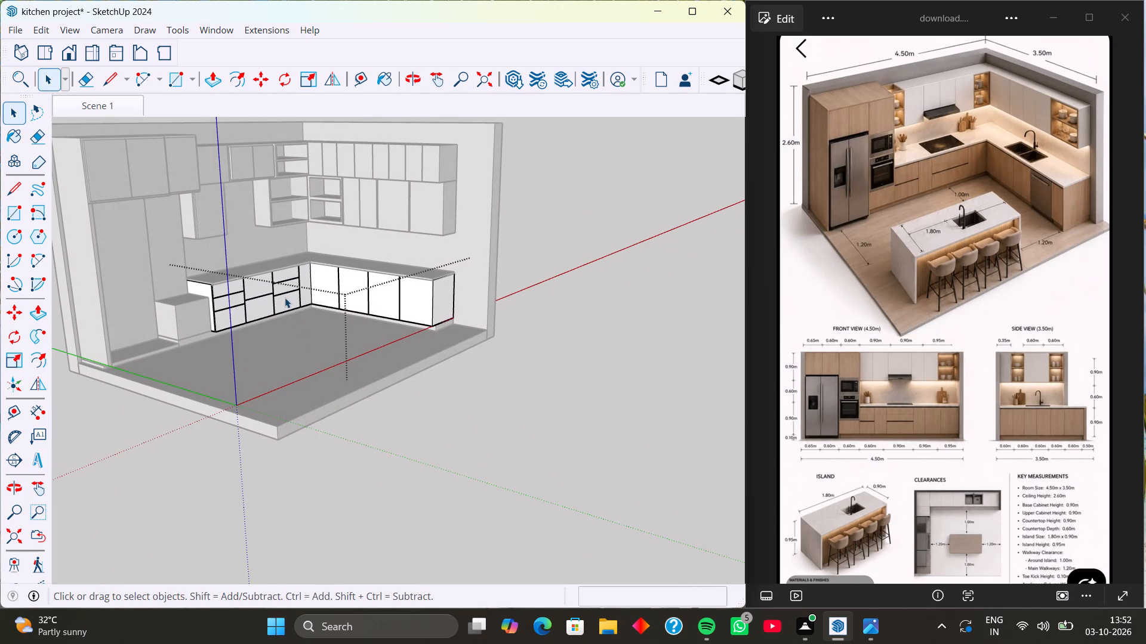
pyautogui.scroll(5, 235, 208)
pyautogui.scroll(-5, 362, 249)
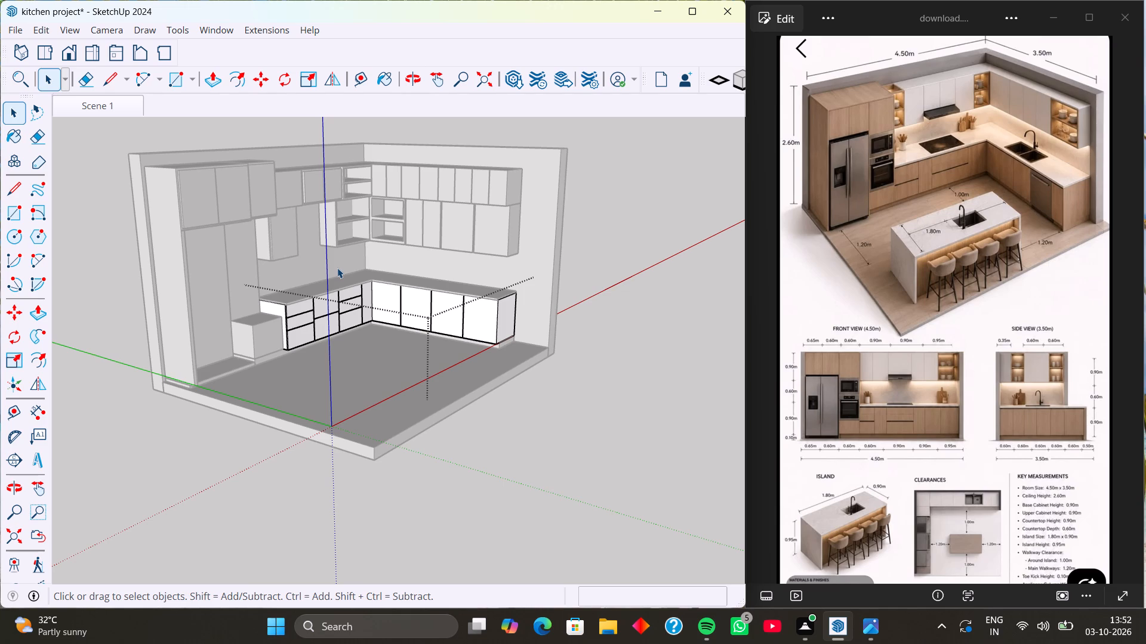
# Draw a vertical centre line about 2' 4" long on the side-run base cabinet door nearest the inner corner, from bottom edge to top edge.
pyautogui.scroll(12, 394, 333)
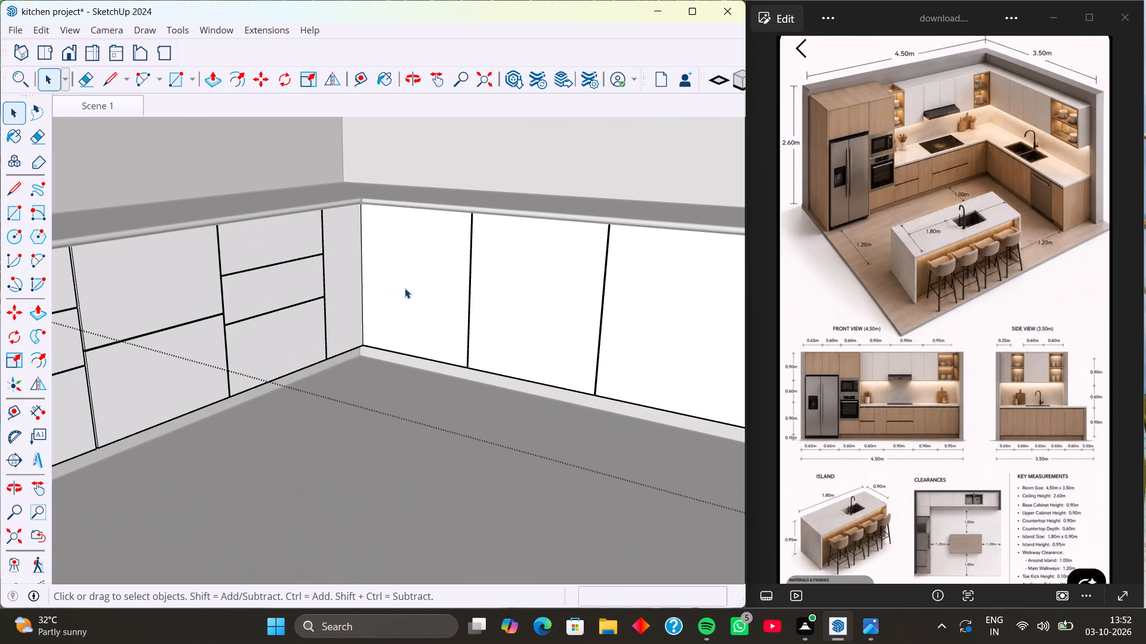
pyautogui.moveTo(552, 332); pyautogui.dragTo(646, 339, button='middle')
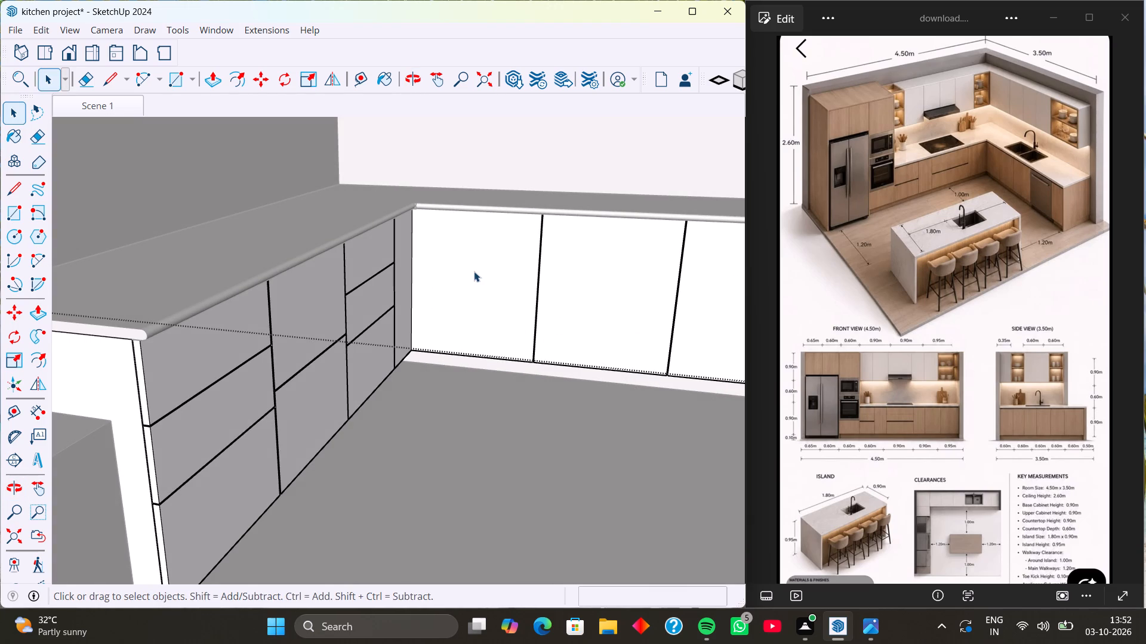
pyautogui.click(474, 271)
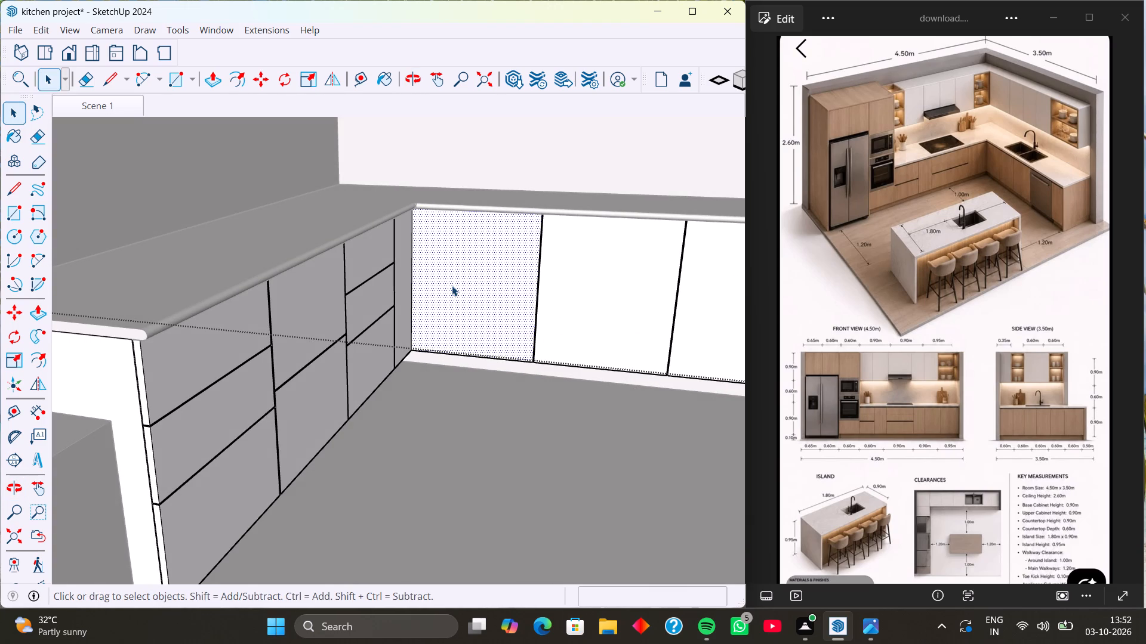
pyautogui.press('l')
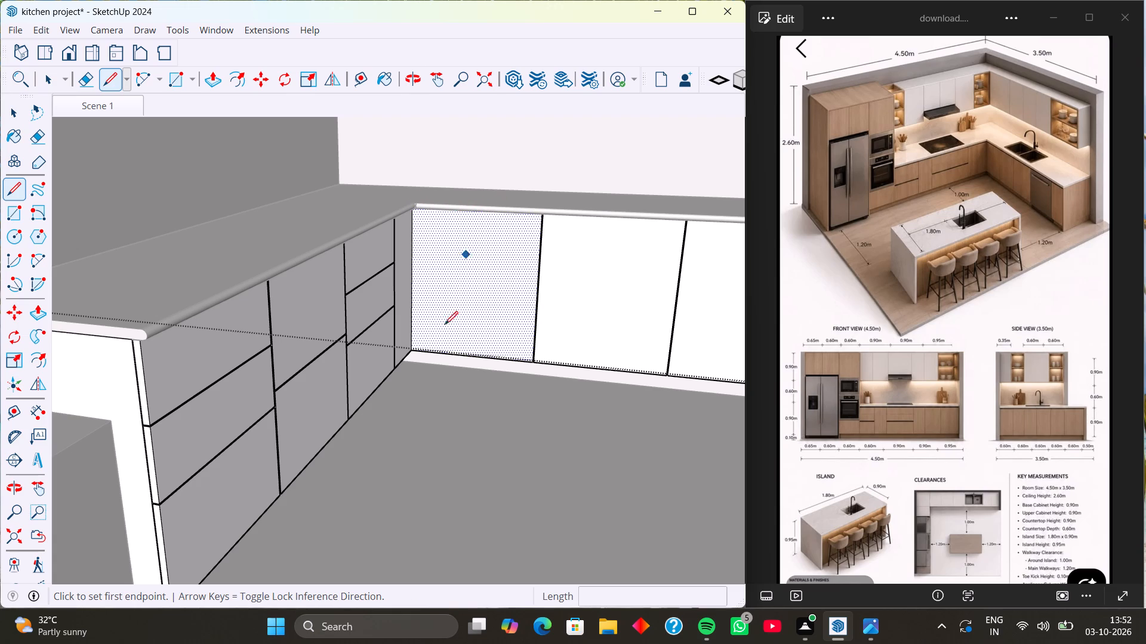
pyautogui.scroll(6, 469, 338)
pyautogui.moveTo(469, 333); pyautogui.dragTo(420, 370, button='middle')
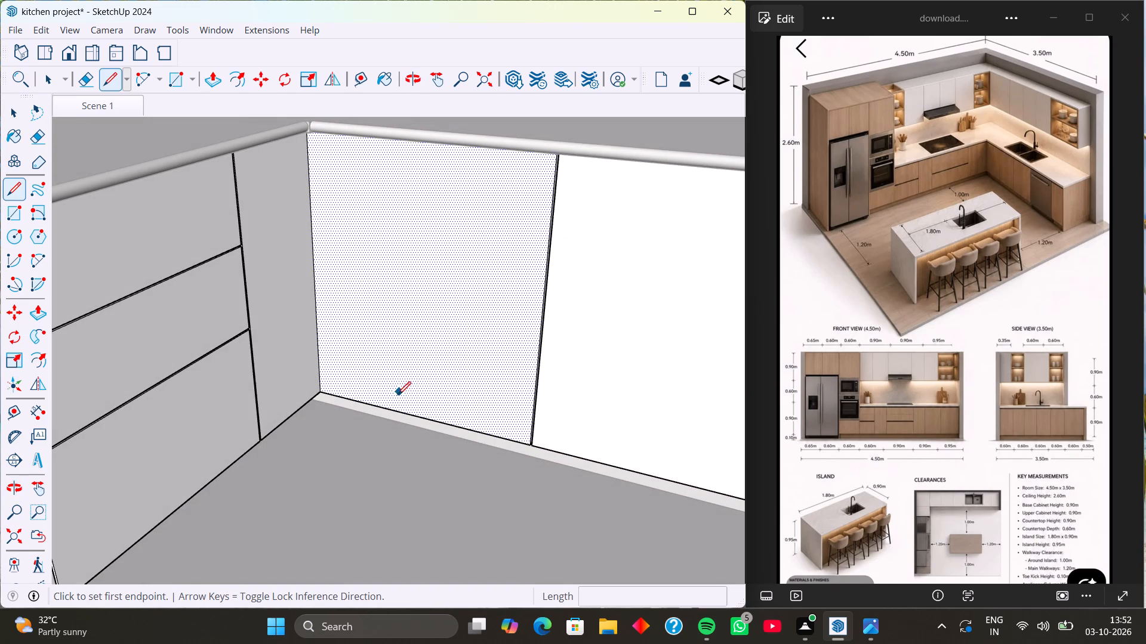
pyautogui.click(421, 416)
pyautogui.scroll(2, 422, 150)
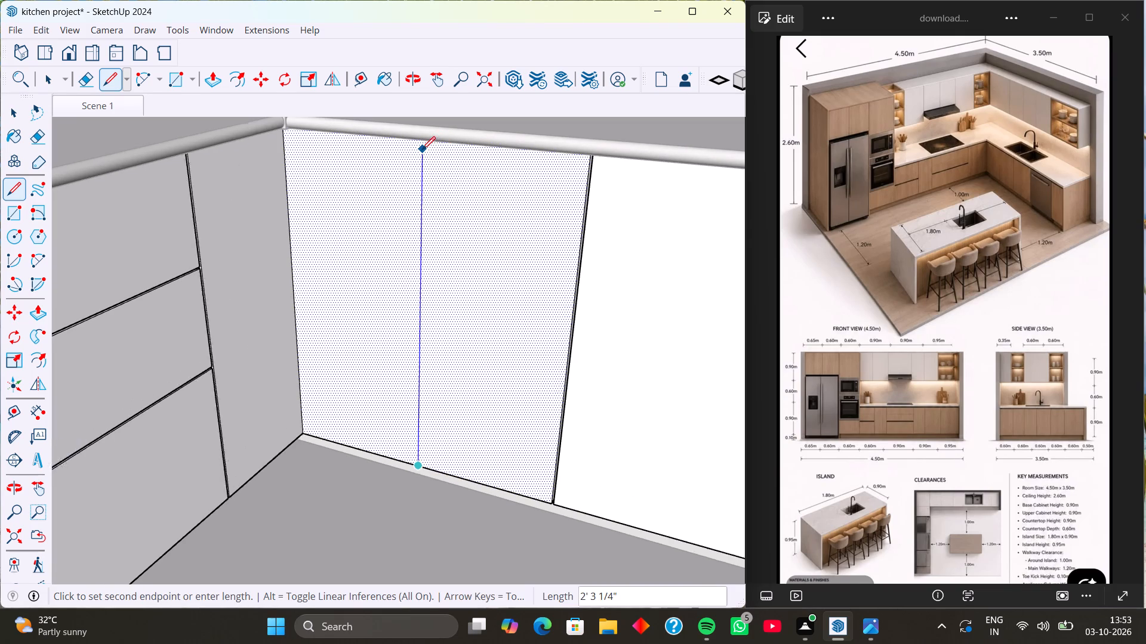
pyautogui.scroll(1, 422, 150)
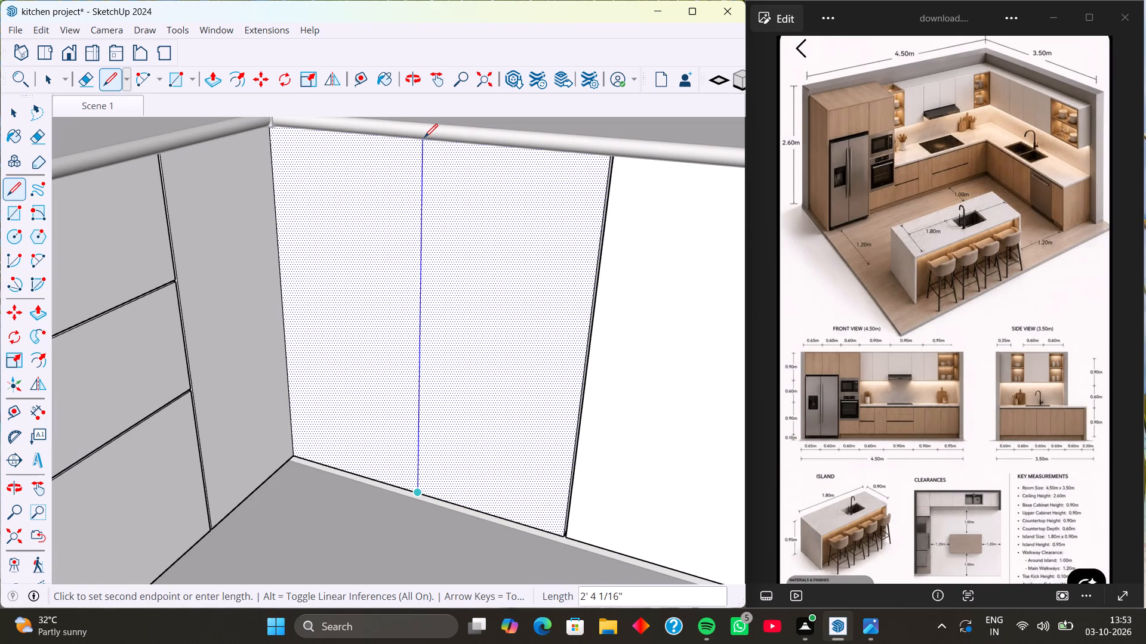
pyautogui.click(424, 137)
pyautogui.scroll(-14, 430, 158)
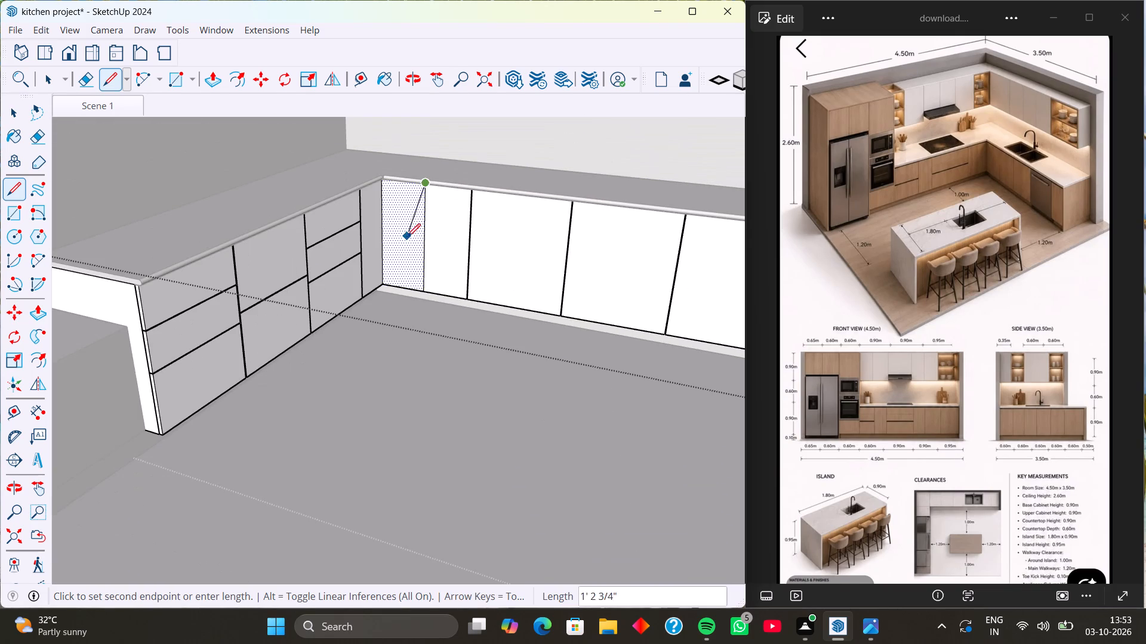
pyautogui.press('space')
# Draw a vertical centre line about 2' 4" long on the side-run's second door from the inner corner, from bottom midpoint to top edge.
pyautogui.moveTo(426, 273); pyautogui.dragTo(515, 274, button='middle')
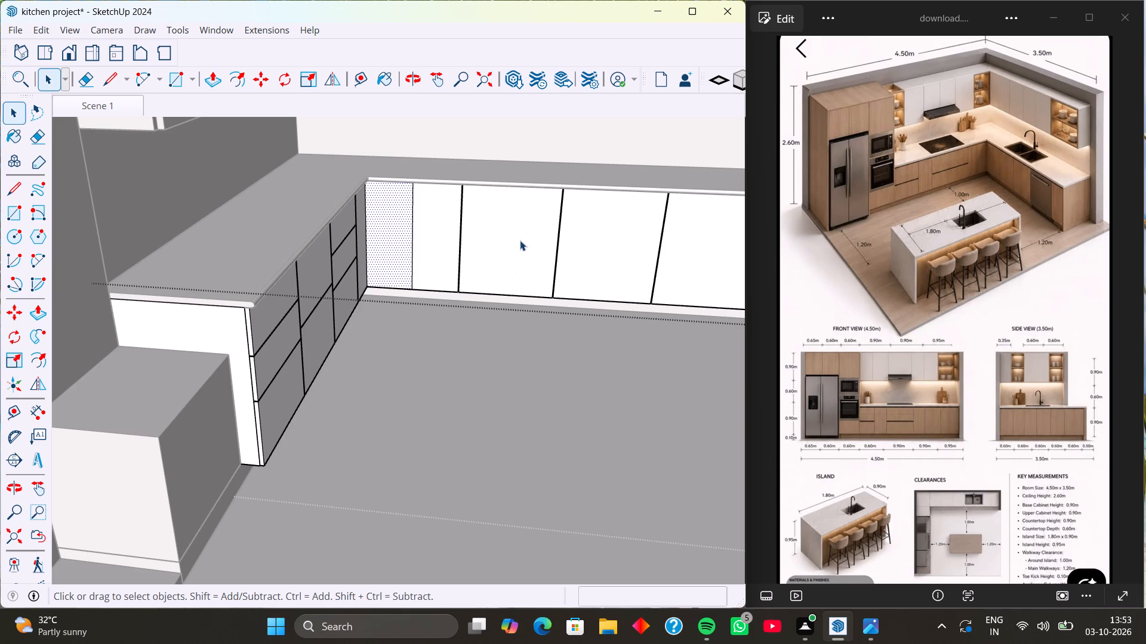
pyautogui.press('l')
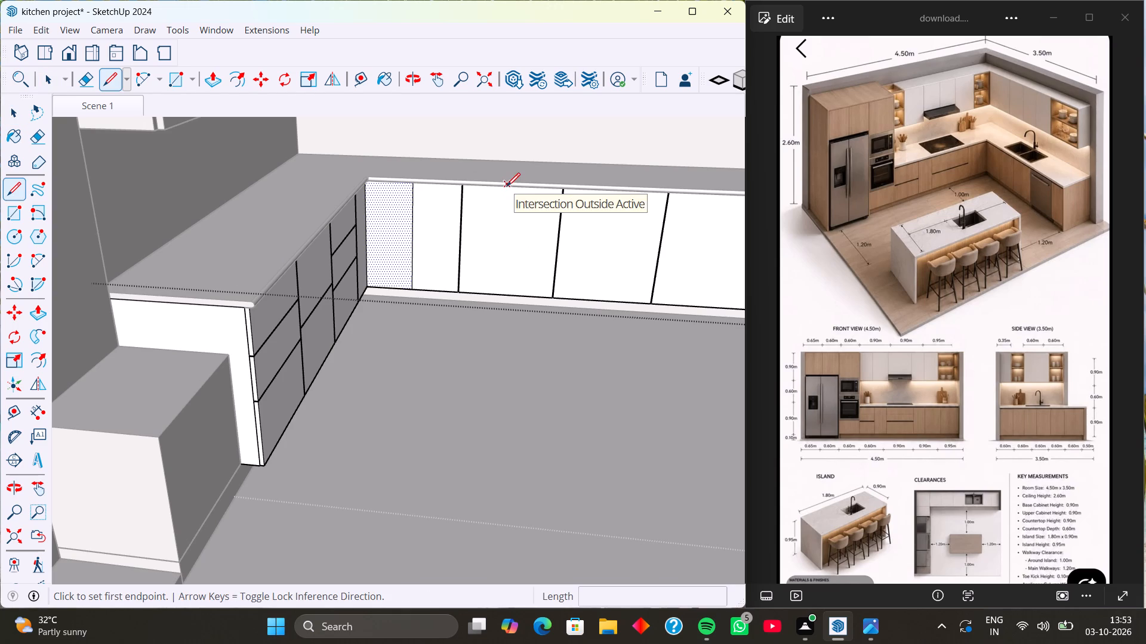
pyautogui.scroll(6, 506, 190)
pyautogui.moveTo(507, 212); pyautogui.dragTo(507, 188, button='middle')
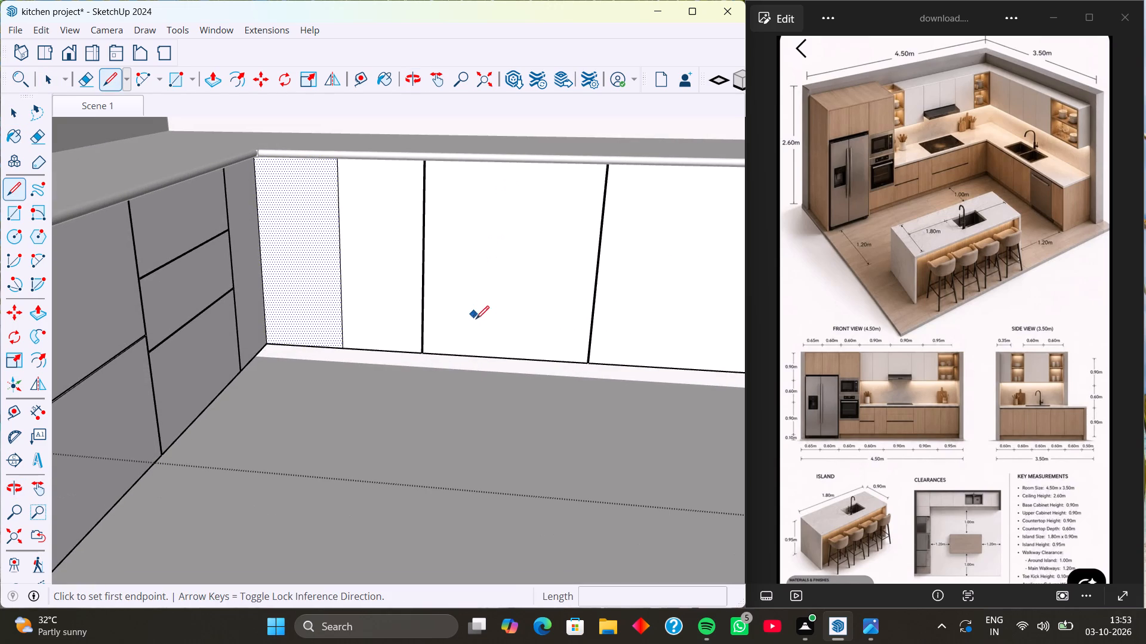
pyautogui.click(503, 360)
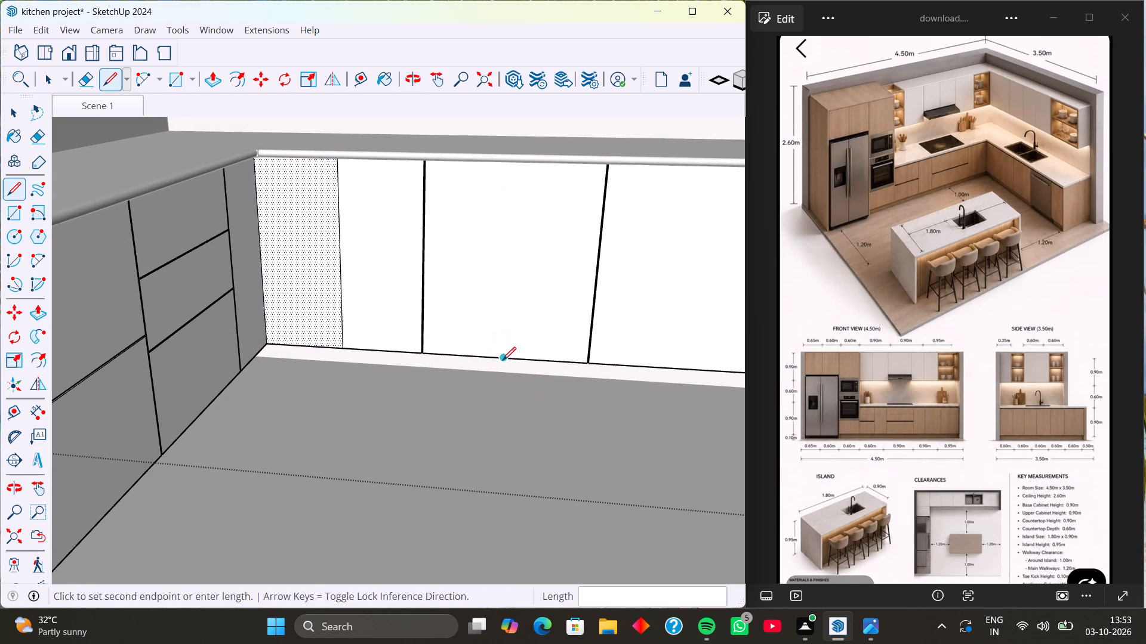
pyautogui.press('Up')
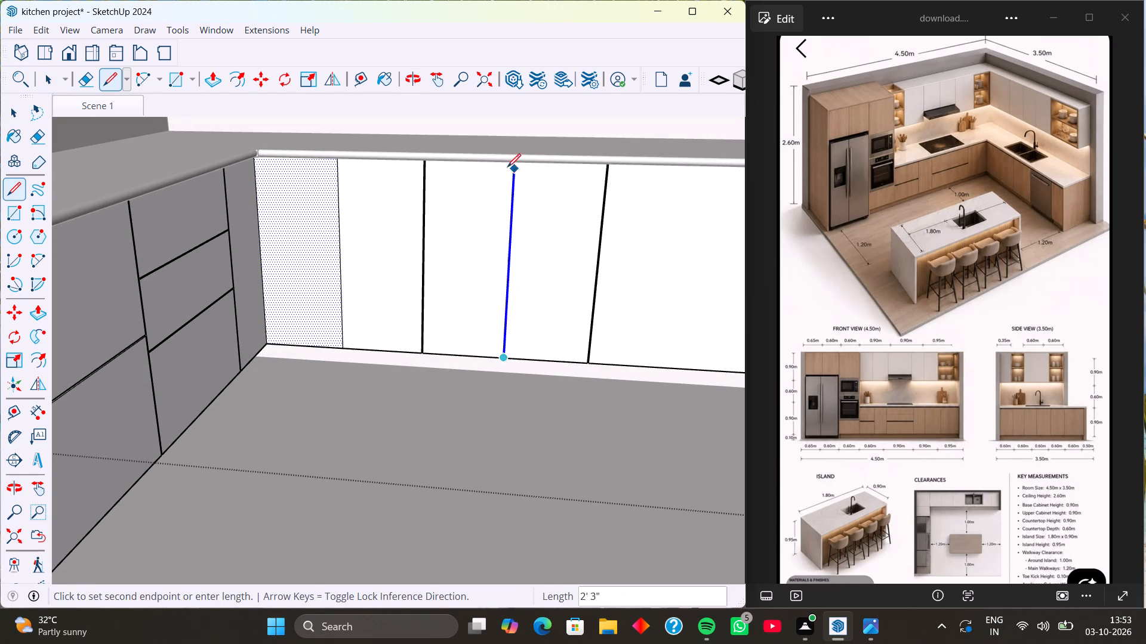
pyautogui.scroll(5, 513, 161)
pyautogui.click(509, 166)
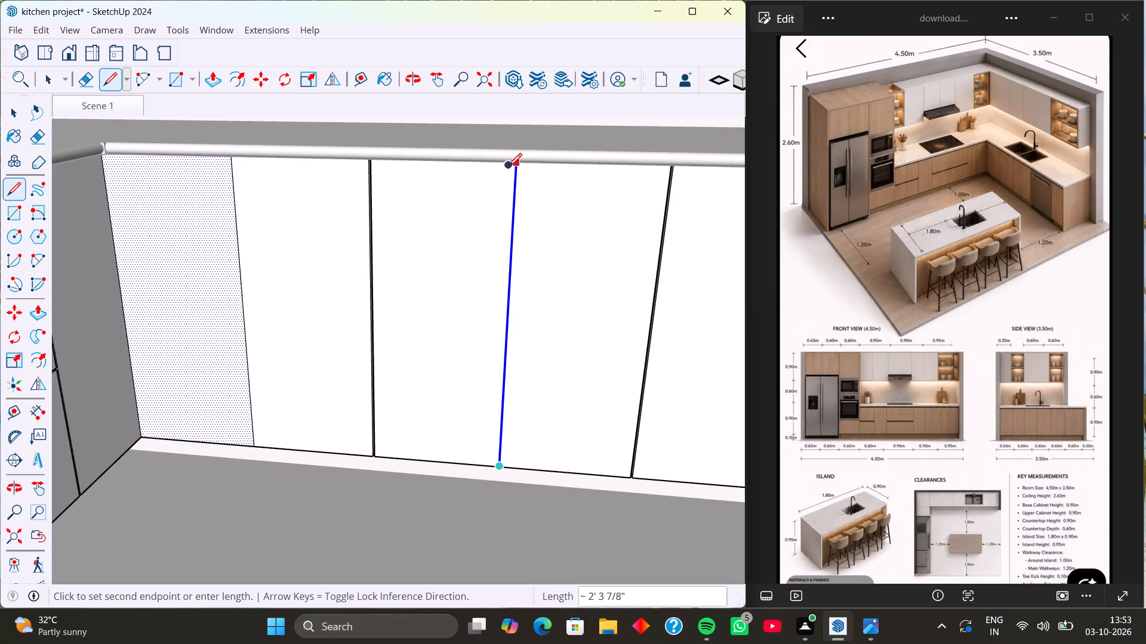
pyautogui.press('space')
pyautogui.scroll(-5, 433, 194)
pyautogui.scroll(-3, 357, 225)
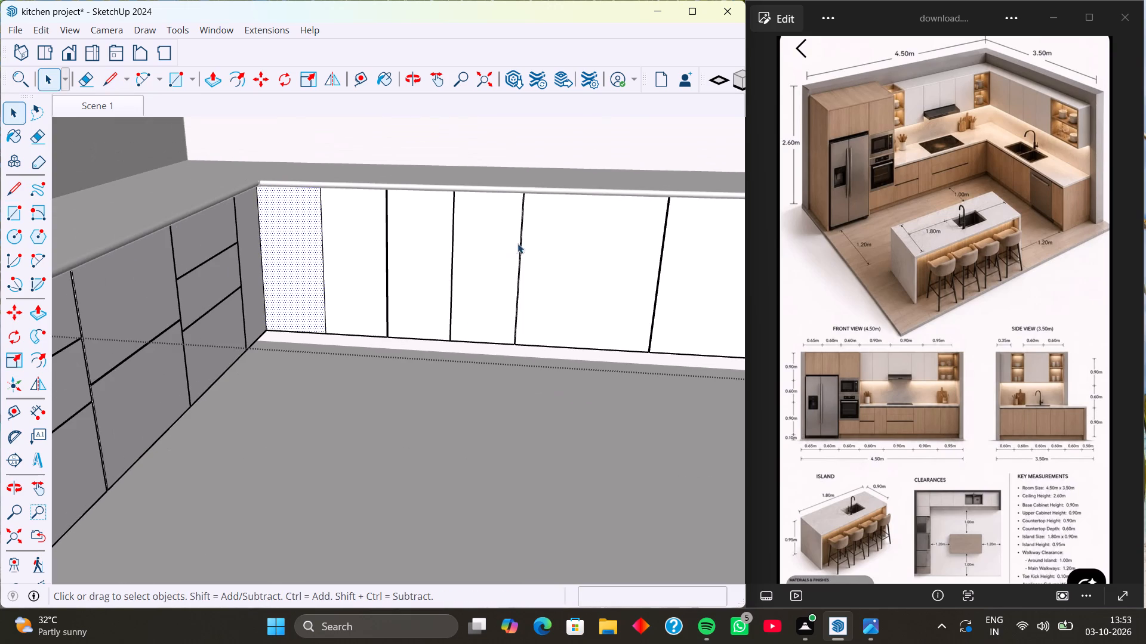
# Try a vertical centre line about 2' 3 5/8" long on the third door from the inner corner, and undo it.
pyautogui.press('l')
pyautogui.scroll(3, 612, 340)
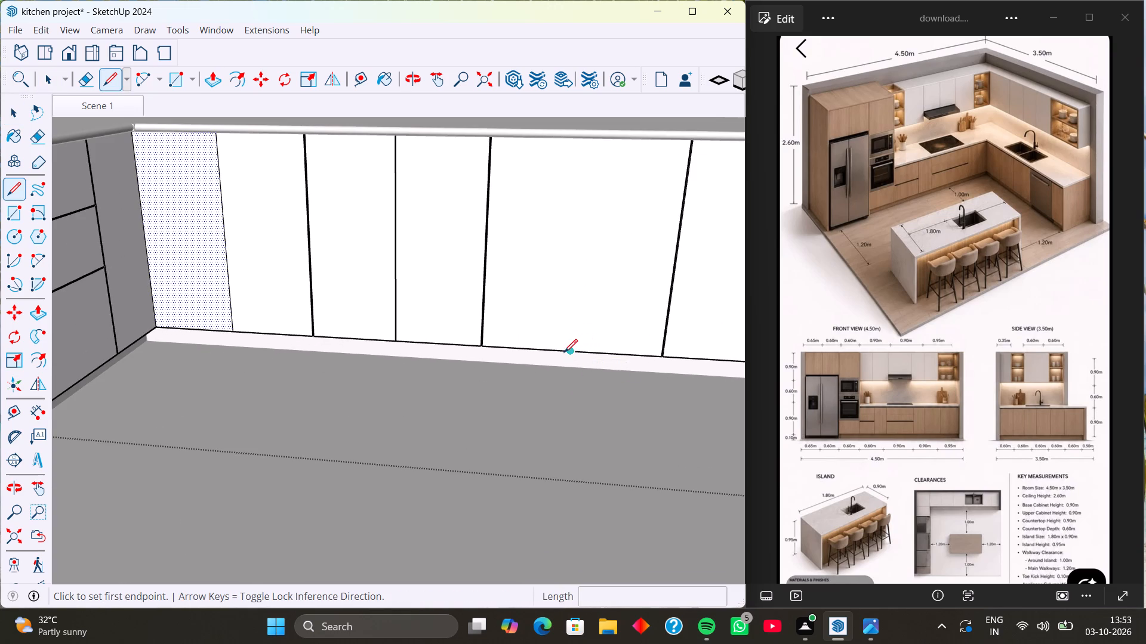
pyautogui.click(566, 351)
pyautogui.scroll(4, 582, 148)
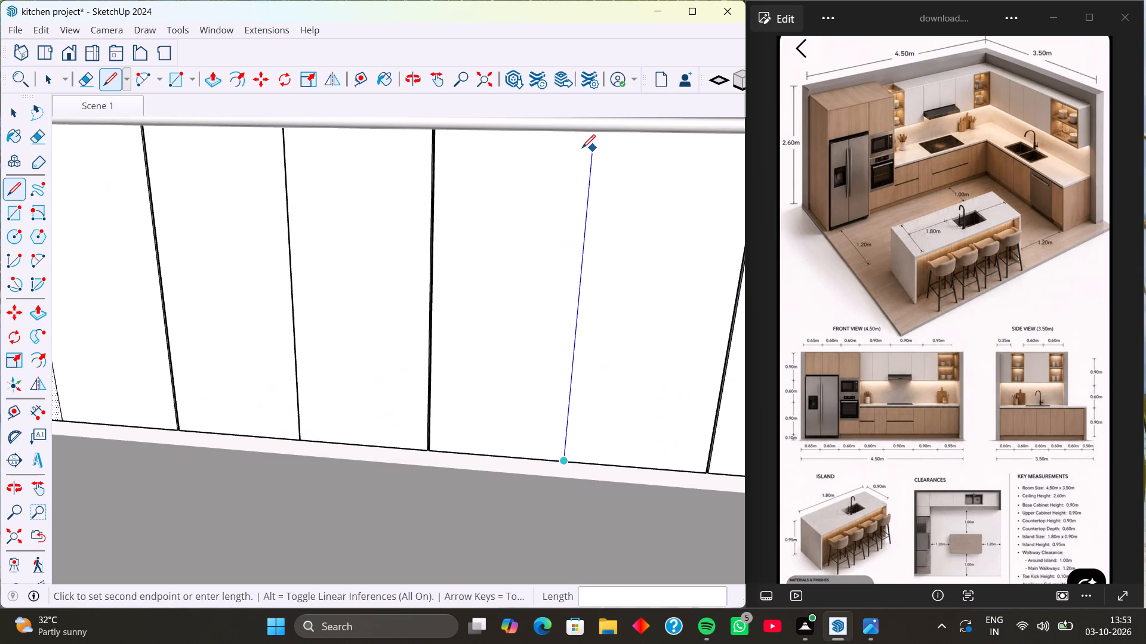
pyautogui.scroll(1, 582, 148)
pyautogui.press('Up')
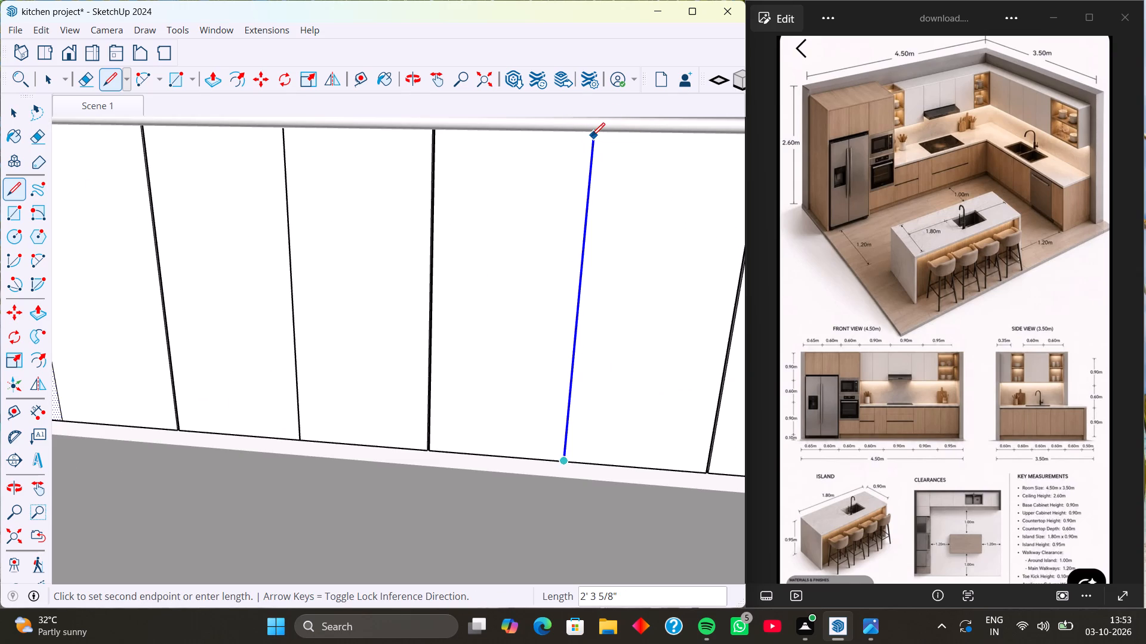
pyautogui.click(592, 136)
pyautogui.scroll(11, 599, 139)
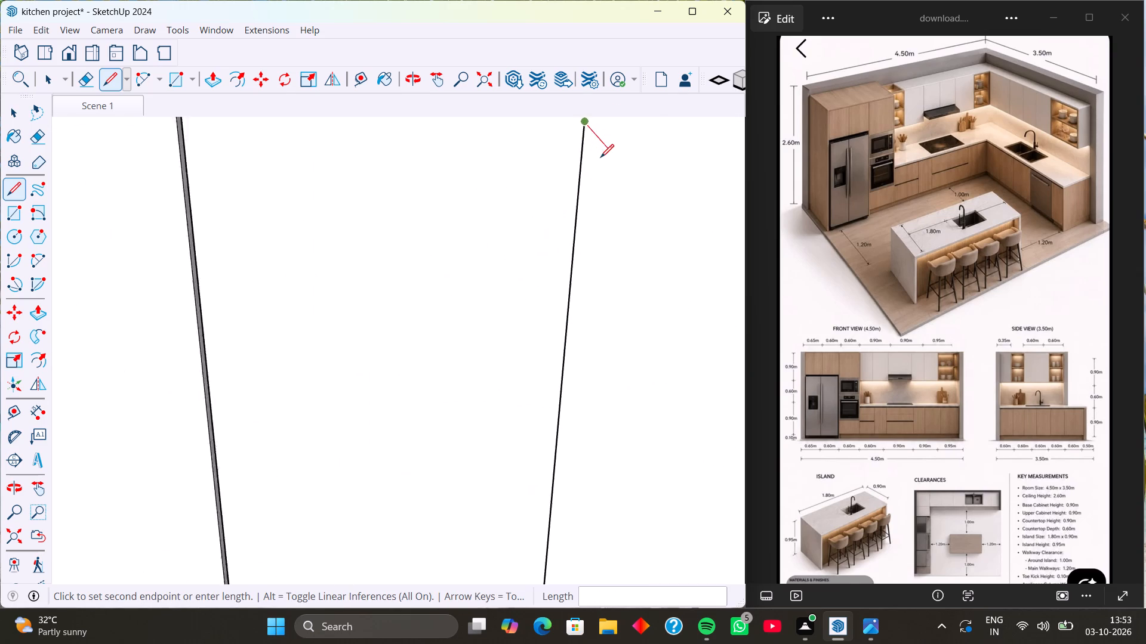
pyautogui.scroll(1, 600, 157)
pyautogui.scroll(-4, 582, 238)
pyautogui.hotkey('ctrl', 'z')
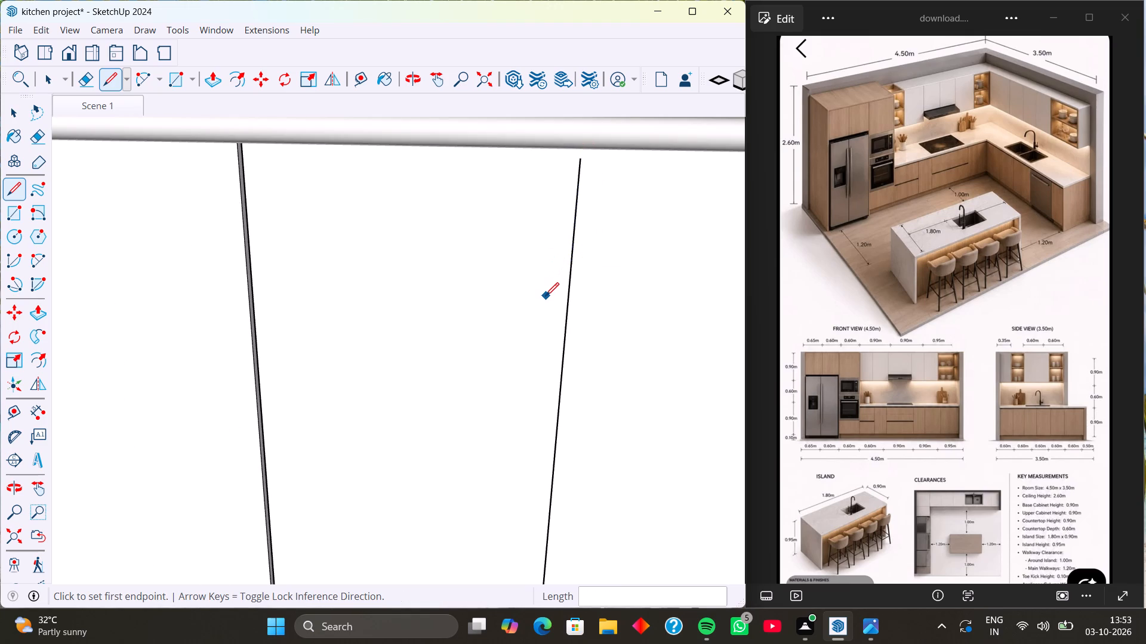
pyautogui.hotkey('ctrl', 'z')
# Draw a 2' 4" vertical centre line on the third door from the inner corner, from the bottom edge's midpoint to the top edge.
pyautogui.scroll(-11, 550, 284)
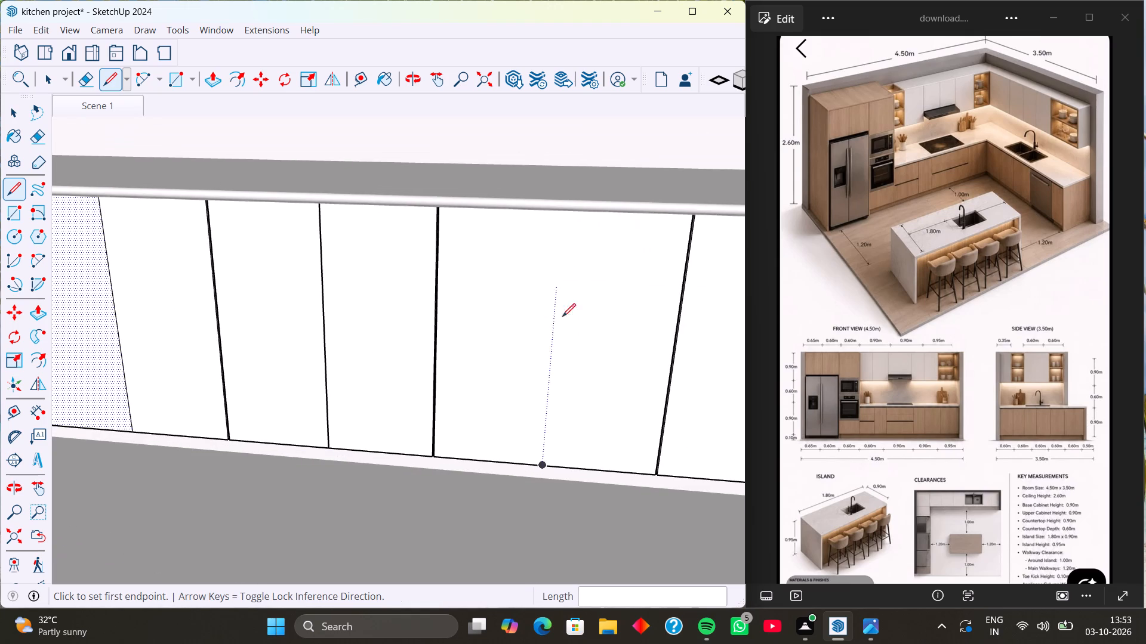
pyautogui.click(541, 467)
pyautogui.press('Up')
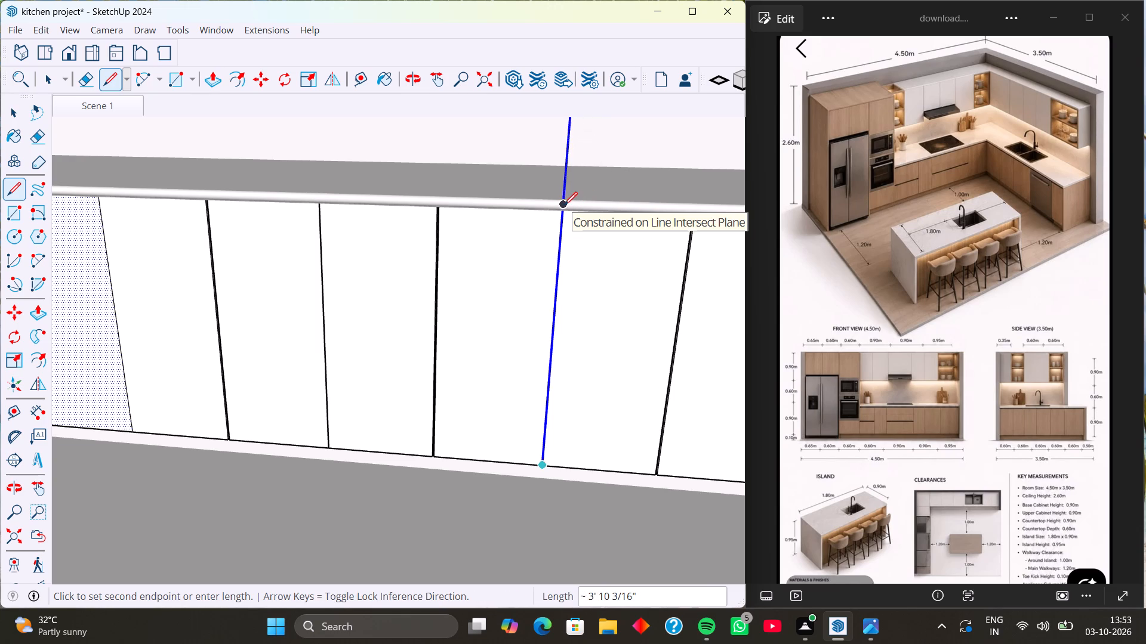
pyautogui.scroll(5, 564, 205)
pyautogui.moveTo(558, 225); pyautogui.dragTo(555, 185, button='middle')
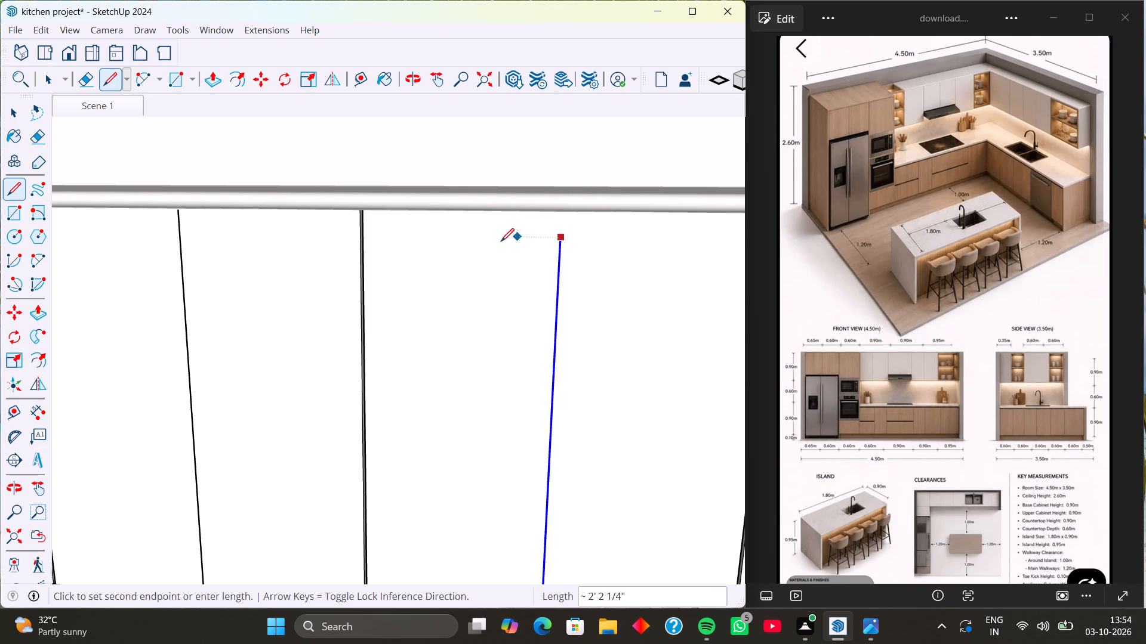
pyautogui.moveTo(501, 228); pyautogui.dragTo(525, 114, button='middle')
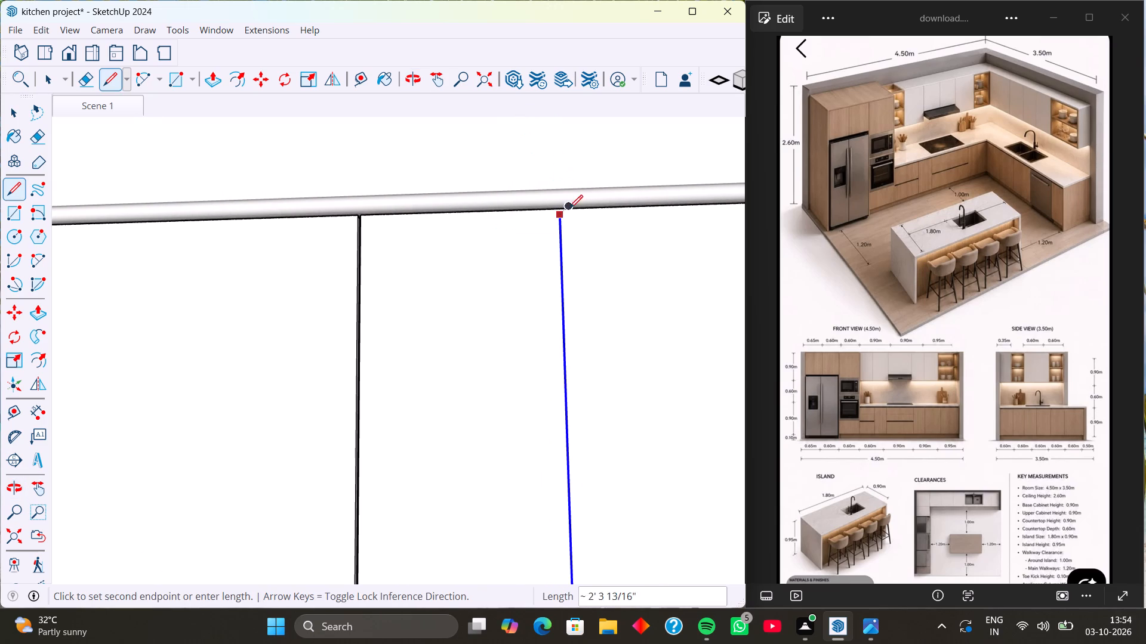
pyautogui.scroll(4, 569, 210)
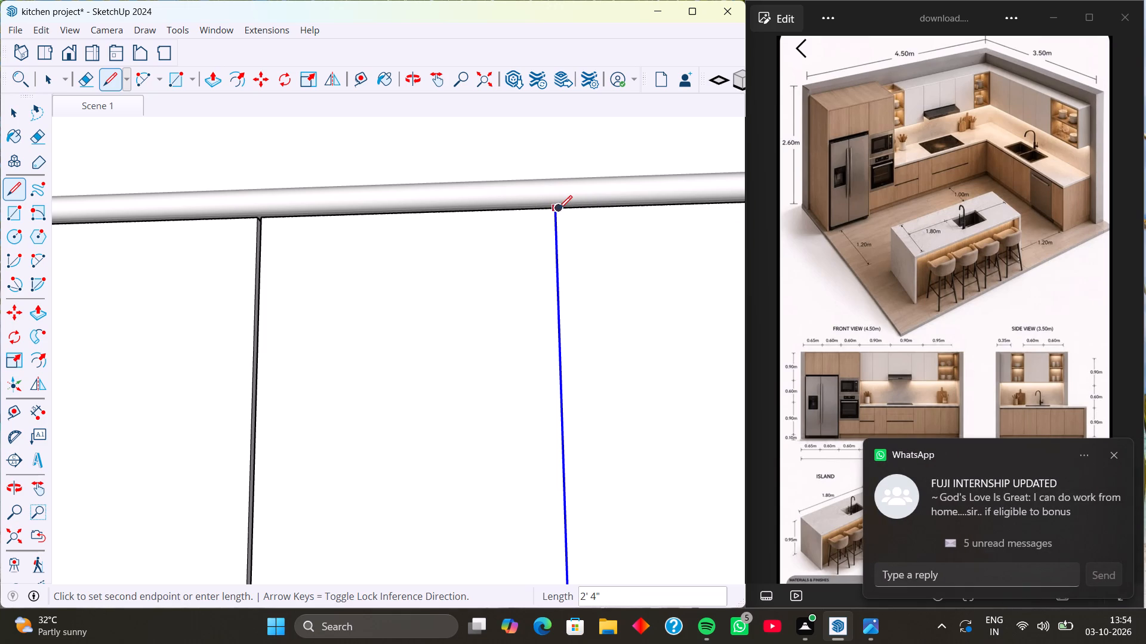
pyautogui.click(557, 210)
pyautogui.scroll(-16, 520, 209)
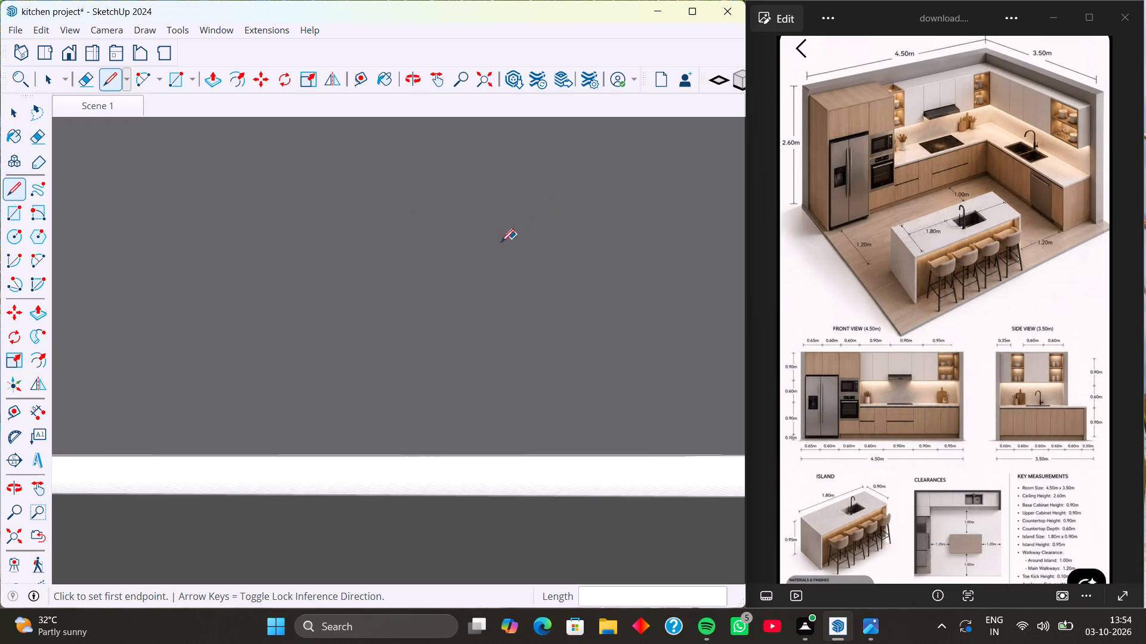
# Draw a vertical centre line about 2' 4" long on the side-run's end door, from the bottom edge's midpoint to the top edge.
pyautogui.scroll(-6, 501, 242)
pyautogui.click(97, 110)
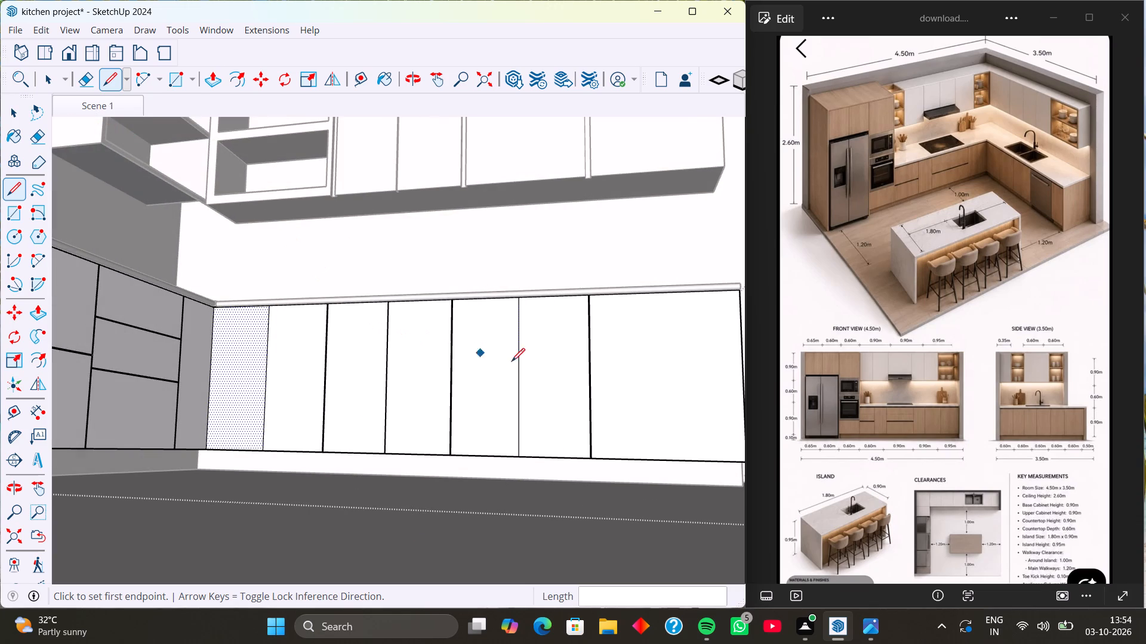
pyautogui.scroll(1, 573, 452)
pyautogui.scroll(2, 617, 555)
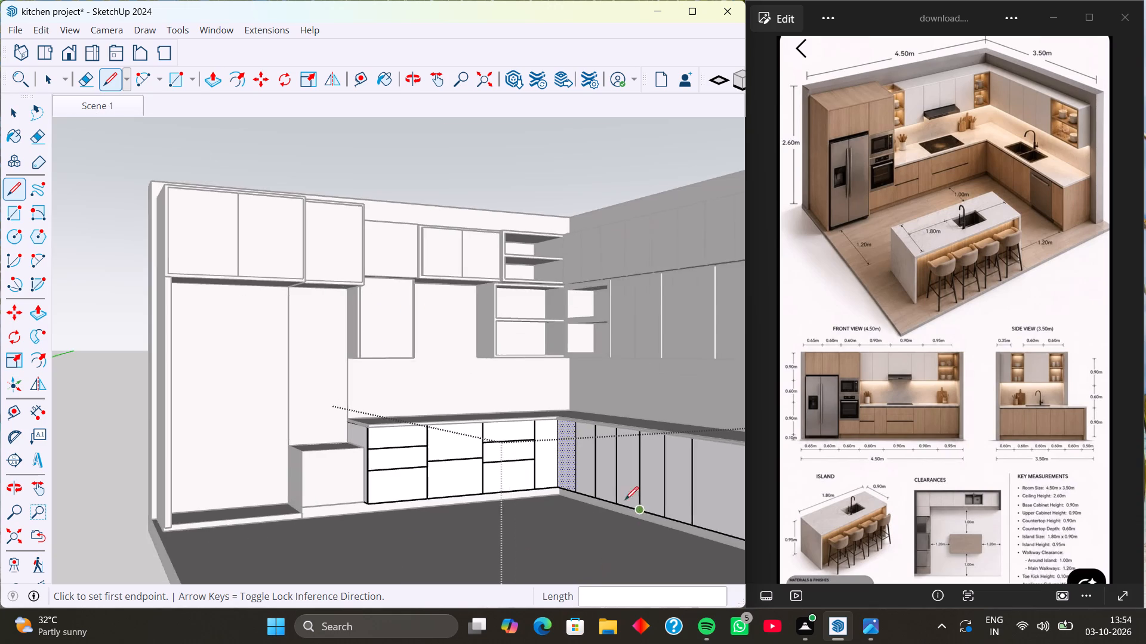
pyautogui.scroll(3, 625, 500)
pyautogui.scroll(-5, 402, 445)
pyautogui.moveTo(433, 524); pyautogui.dragTo(588, 513, button='middle')
pyautogui.scroll(6, 591, 482)
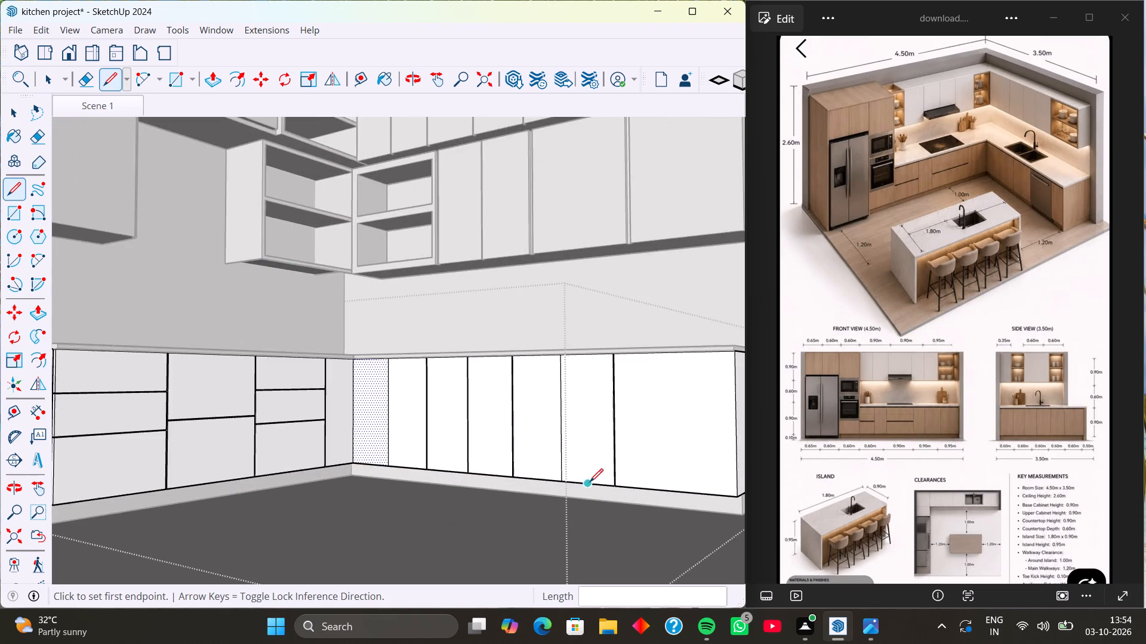
pyautogui.scroll(6, 475, 470)
pyautogui.scroll(-7, 371, 446)
pyautogui.moveTo(365, 505); pyautogui.dragTo(401, 511, button='middle')
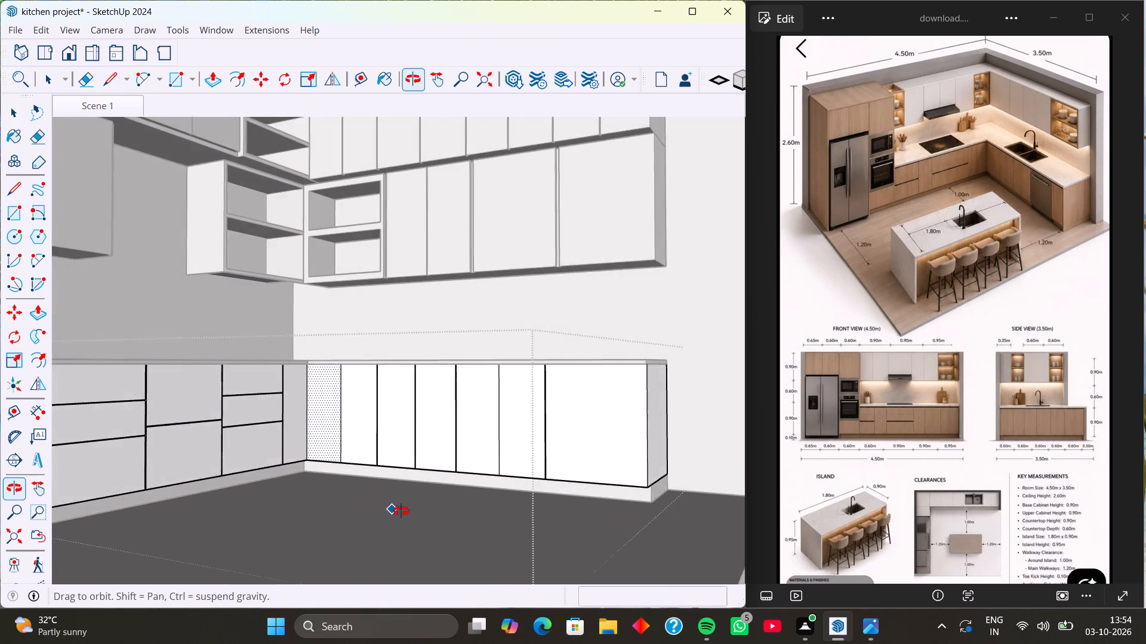
pyautogui.moveTo(401, 511); pyautogui.dragTo(445, 518, button='middle')
pyautogui.scroll(6, 642, 486)
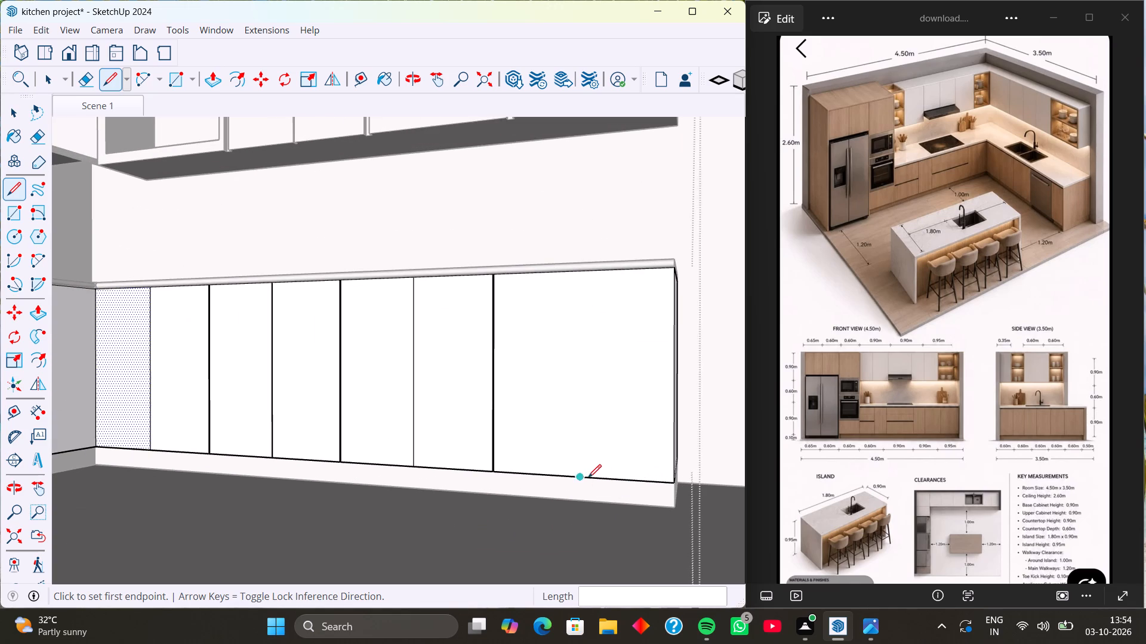
pyautogui.click(583, 479)
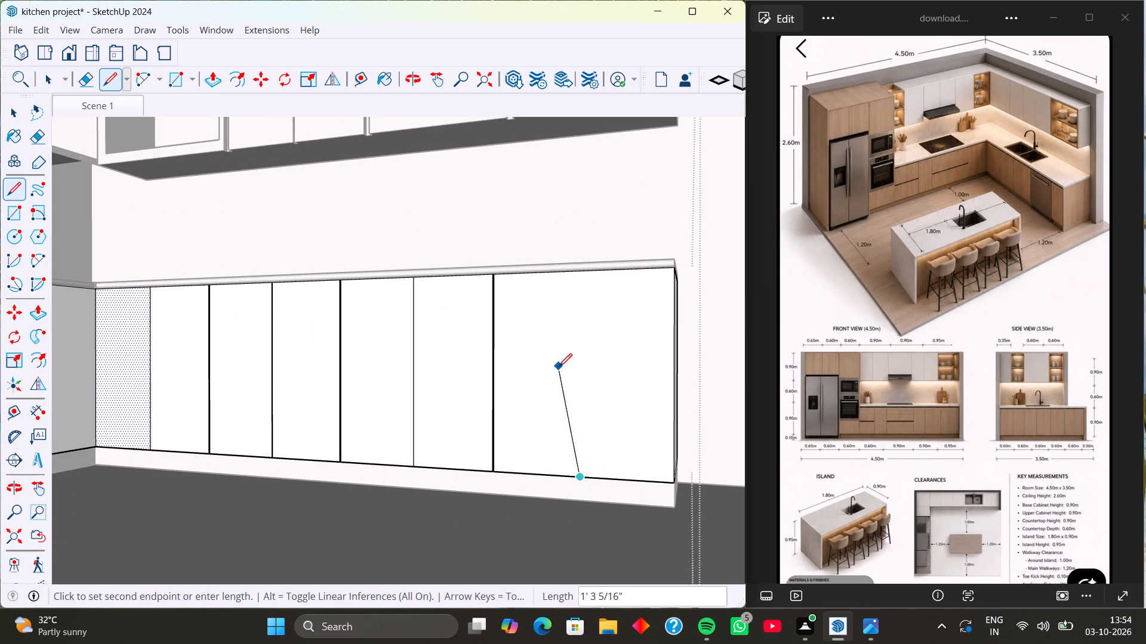
pyautogui.press('Up')
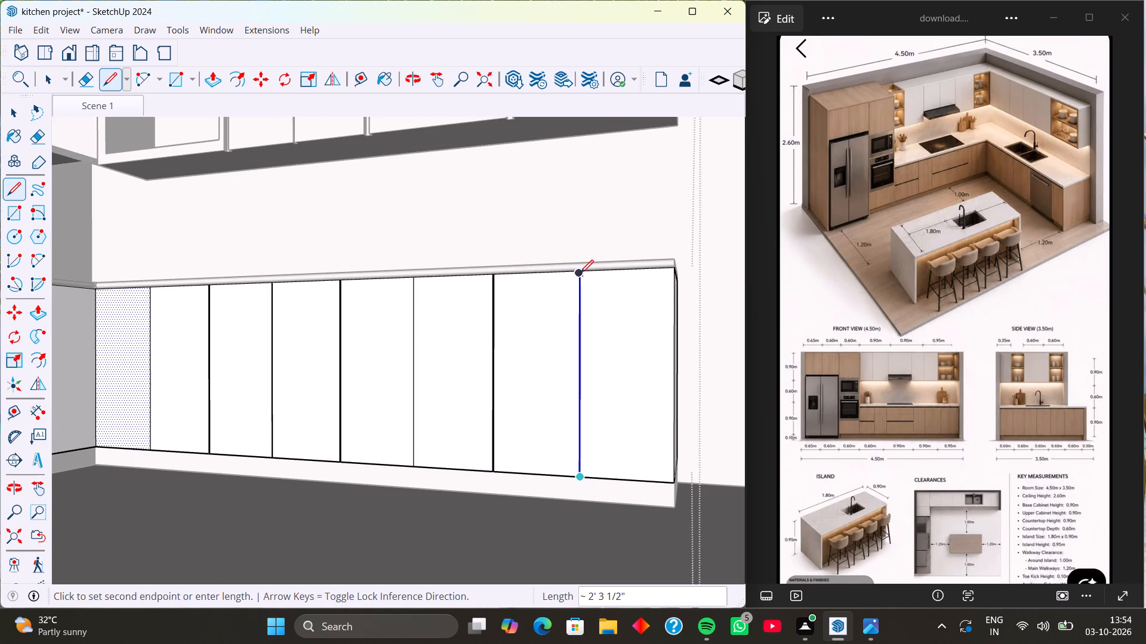
pyautogui.scroll(6, 569, 280)
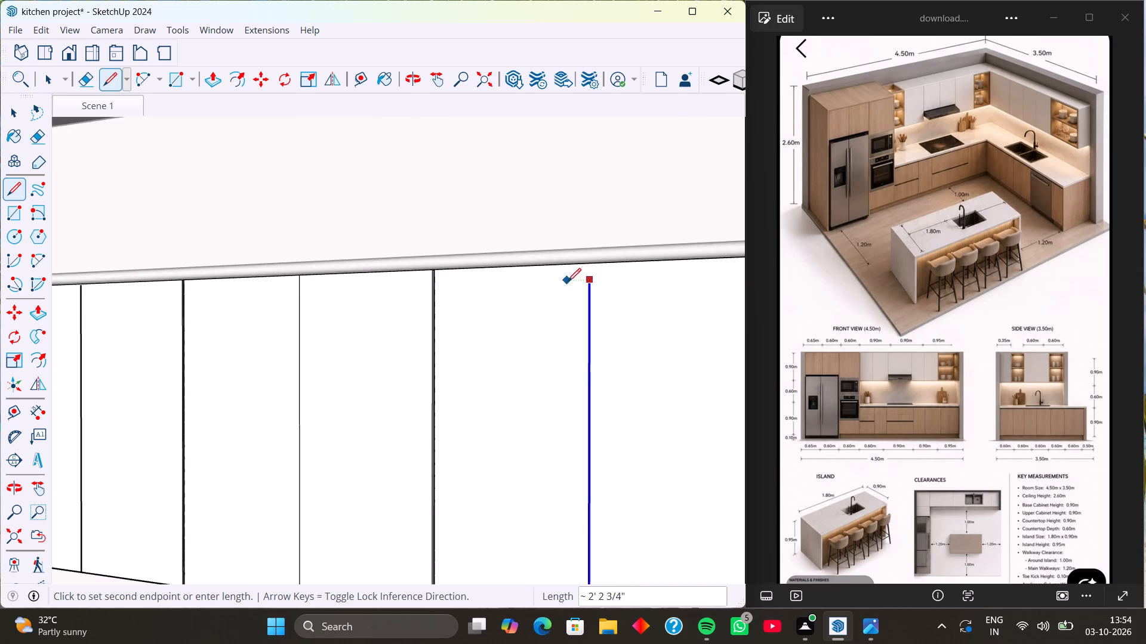
pyautogui.scroll(5, 568, 281)
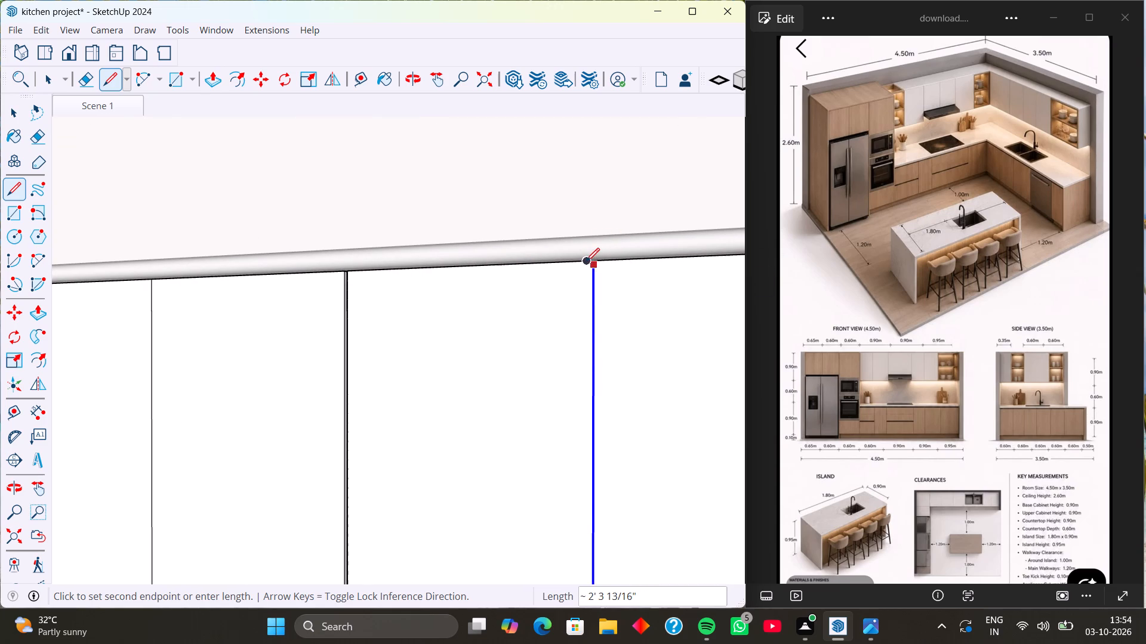
pyautogui.click(586, 261)
pyautogui.scroll(-4, 565, 256)
pyautogui.scroll(-3, 517, 294)
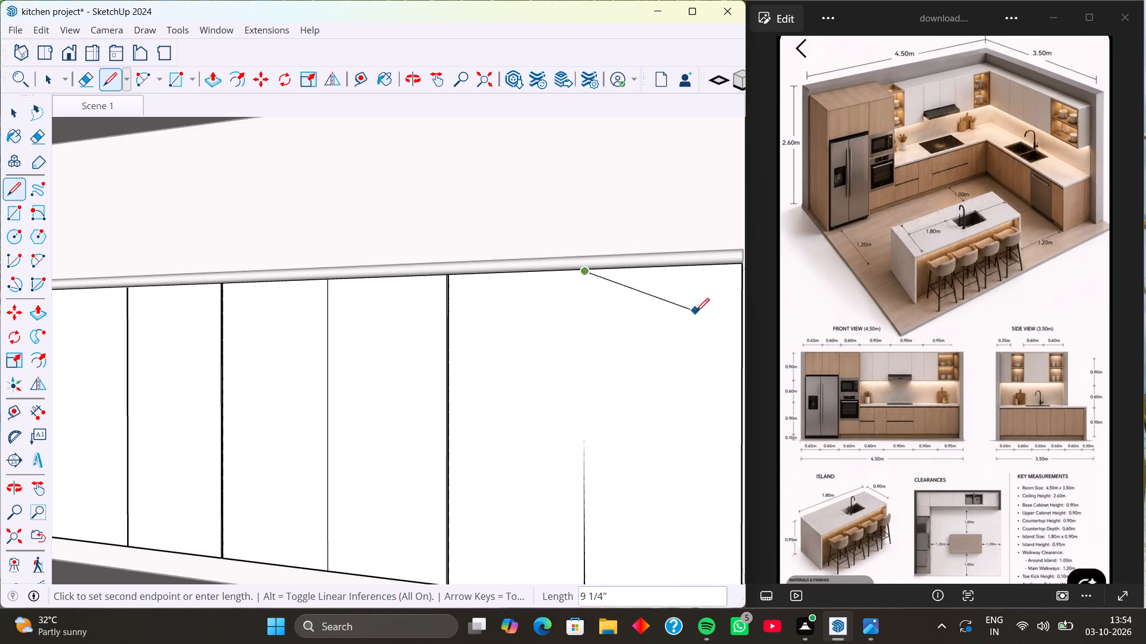
pyautogui.scroll(-4, 563, 360)
pyautogui.scroll(-1, 366, 422)
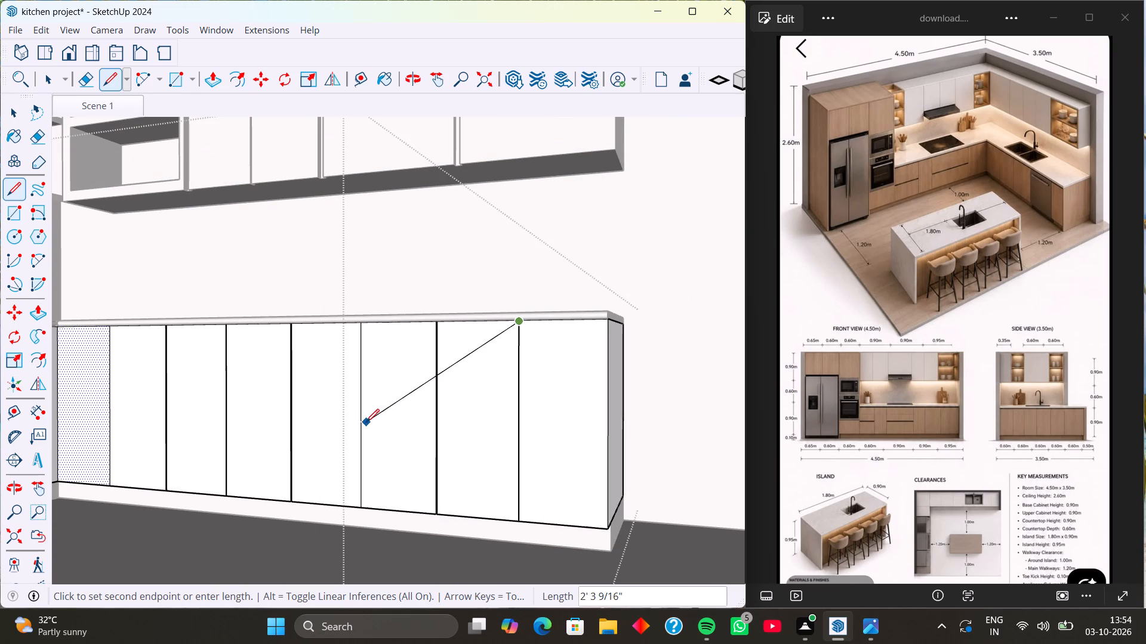
pyautogui.press('space')
# Copy the vertical centre lines of all four side-run base doors 2 mm along the green axis, away from the inner corner.
pyautogui.scroll(-3, 608, 439)
pyautogui.scroll(-9, 469, 432)
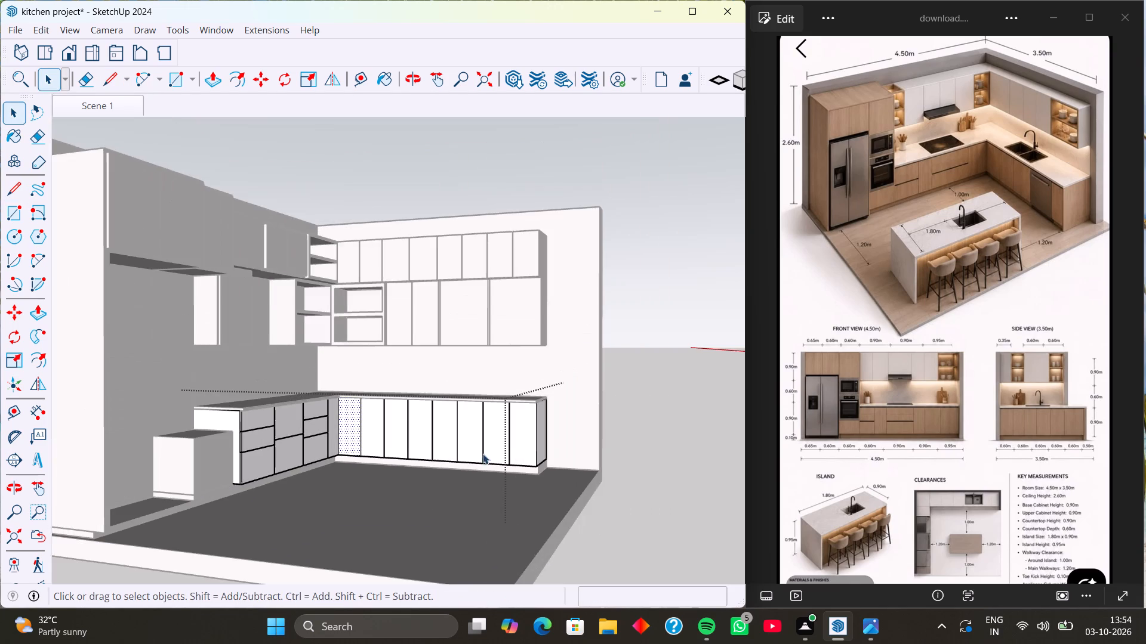
pyautogui.moveTo(499, 450); pyautogui.dragTo(627, 469, button='middle')
pyautogui.scroll(5, 431, 420)
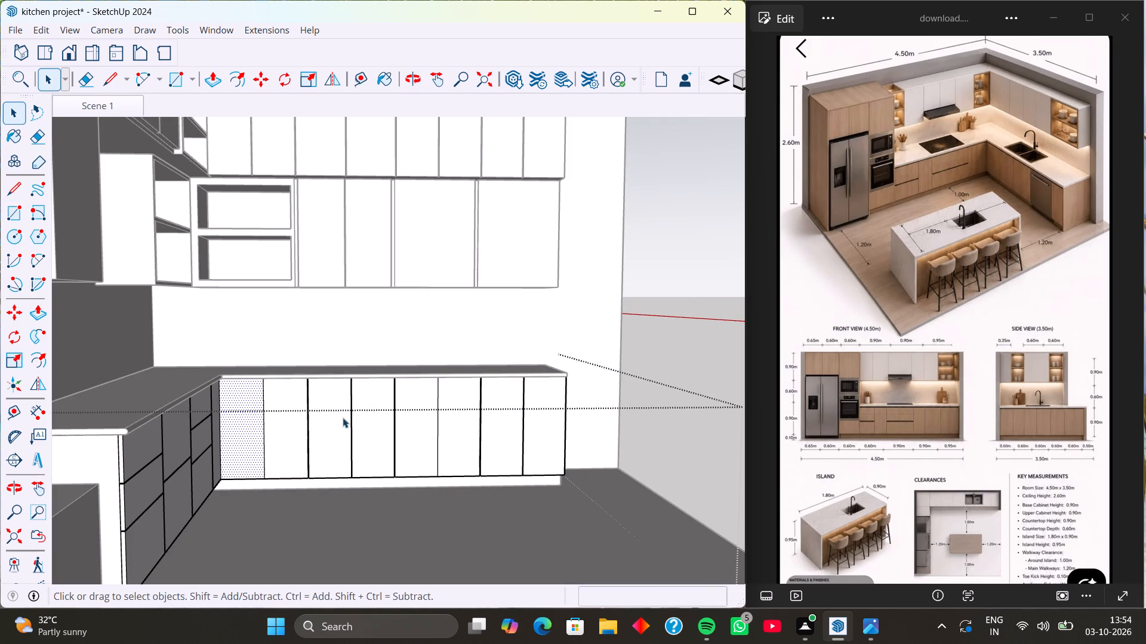
pyautogui.scroll(11, 309, 415)
pyautogui.scroll(-3, 239, 402)
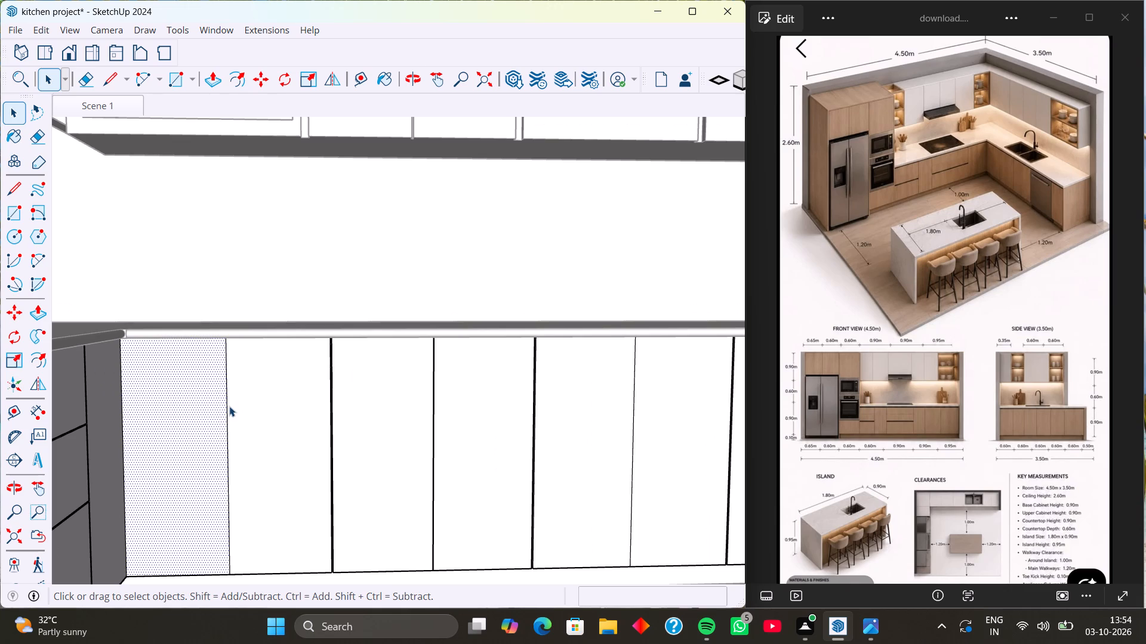
pyautogui.click(227, 411)
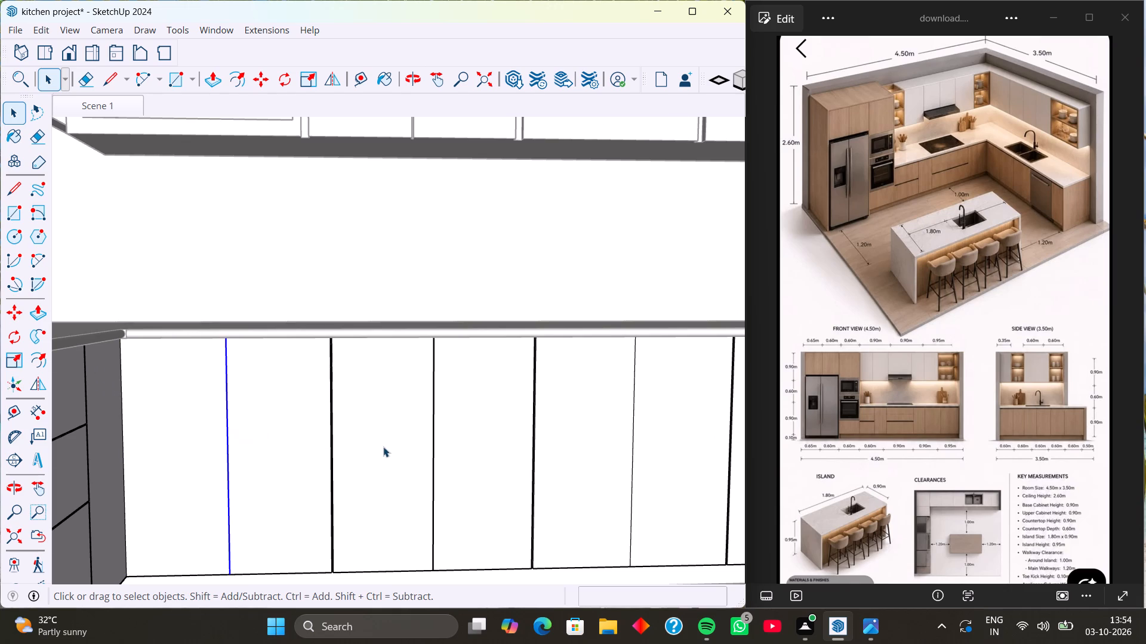
pyautogui.scroll(-3, 379, 448)
pyautogui.keyDown('ctrl'); pyautogui.click(419, 432); pyautogui.keyUp('ctrl')
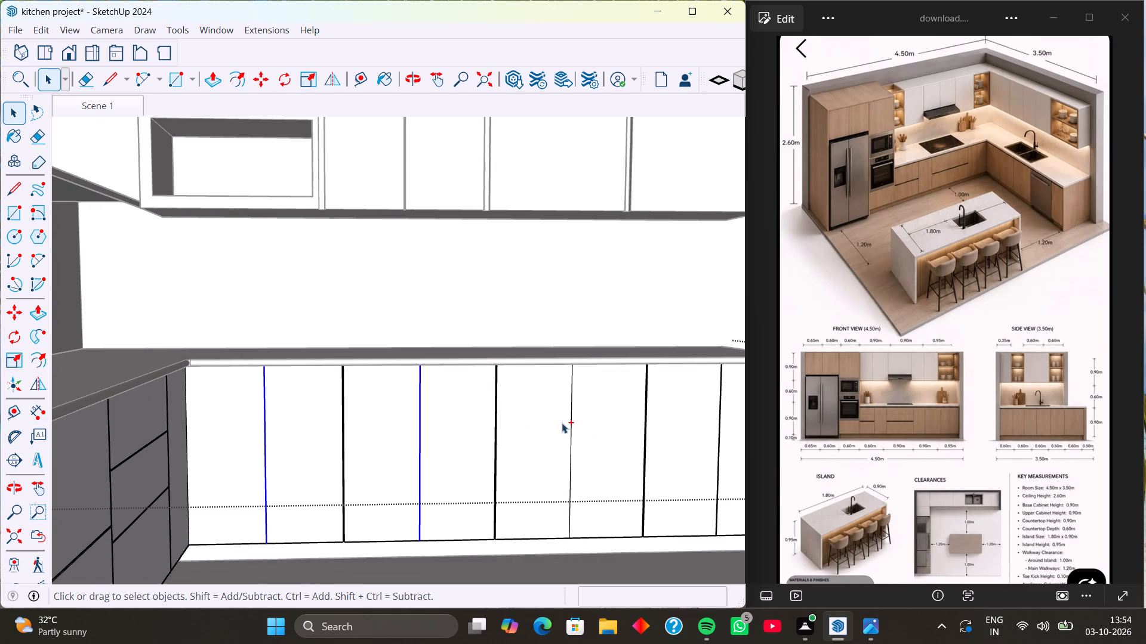
pyautogui.keyDown('ctrl'); pyautogui.click(570, 408); pyautogui.keyUp('ctrl')
pyautogui.keyDown('ctrl'); pyautogui.scroll(-3, 565, 411); pyautogui.keyUp('ctrl')
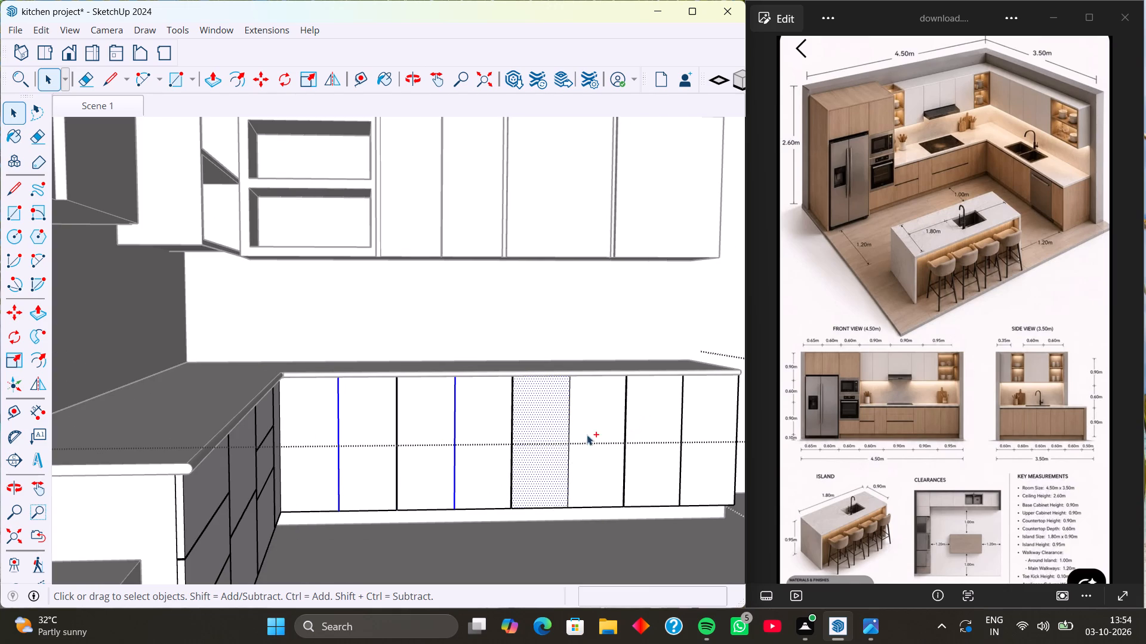
pyautogui.keyDown('ctrl'); pyautogui.click(568, 416); pyautogui.keyUp('ctrl')
pyautogui.keyDown('ctrl'); pyautogui.scroll(17, 396, 410); pyautogui.keyUp('ctrl')
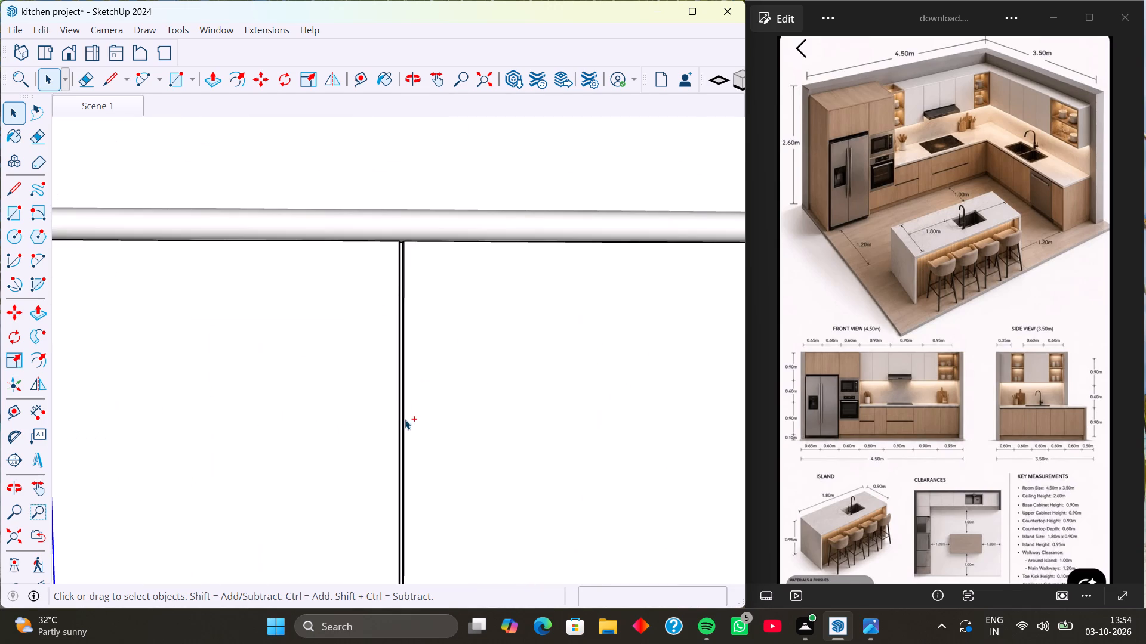
pyautogui.keyDown('ctrl'); pyautogui.moveTo(411, 438); pyautogui.dragTo(392, 440, button='middle'); pyautogui.keyUp('ctrl')
pyautogui.keyDown('ctrl'); pyautogui.scroll(-8, 458, 405); pyautogui.keyUp('ctrl')
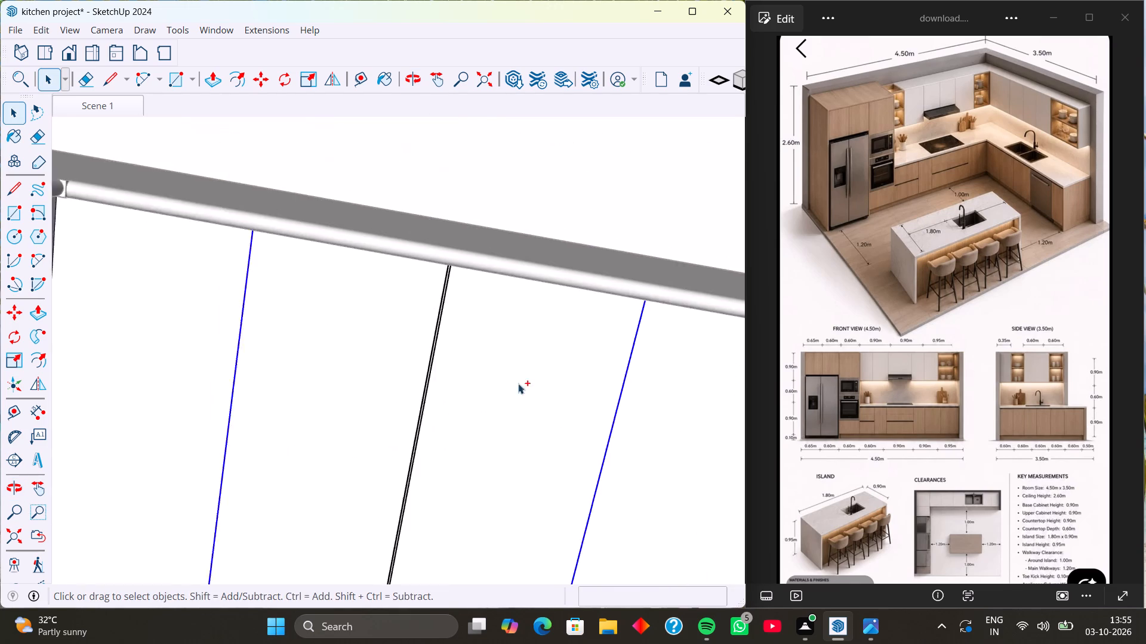
pyautogui.keyDown('ctrl'); pyautogui.scroll(-12, 518, 383); pyautogui.keyUp('ctrl')
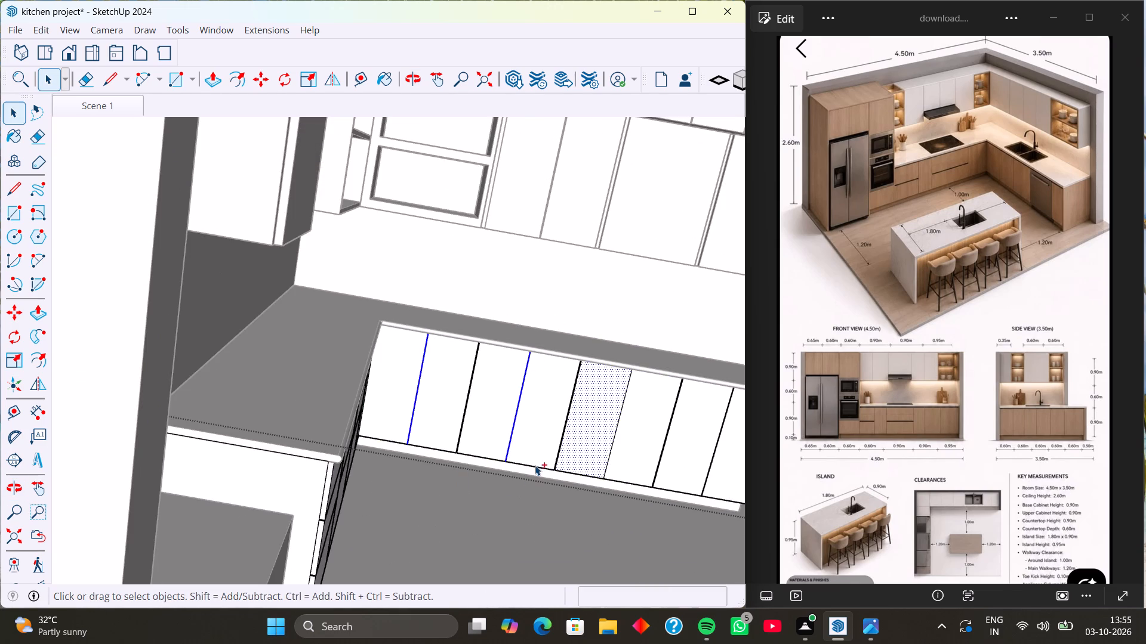
pyautogui.keyDown('ctrl'); pyautogui.scroll(-2, 473, 351); pyautogui.keyUp('ctrl')
pyautogui.keyDown('ctrl'); pyautogui.moveTo(625, 465); pyautogui.dragTo(660, 422, button='middle'); pyautogui.keyUp('ctrl')
pyautogui.keyDown('ctrl'); pyautogui.scroll(5, 623, 423); pyautogui.keyUp('ctrl')
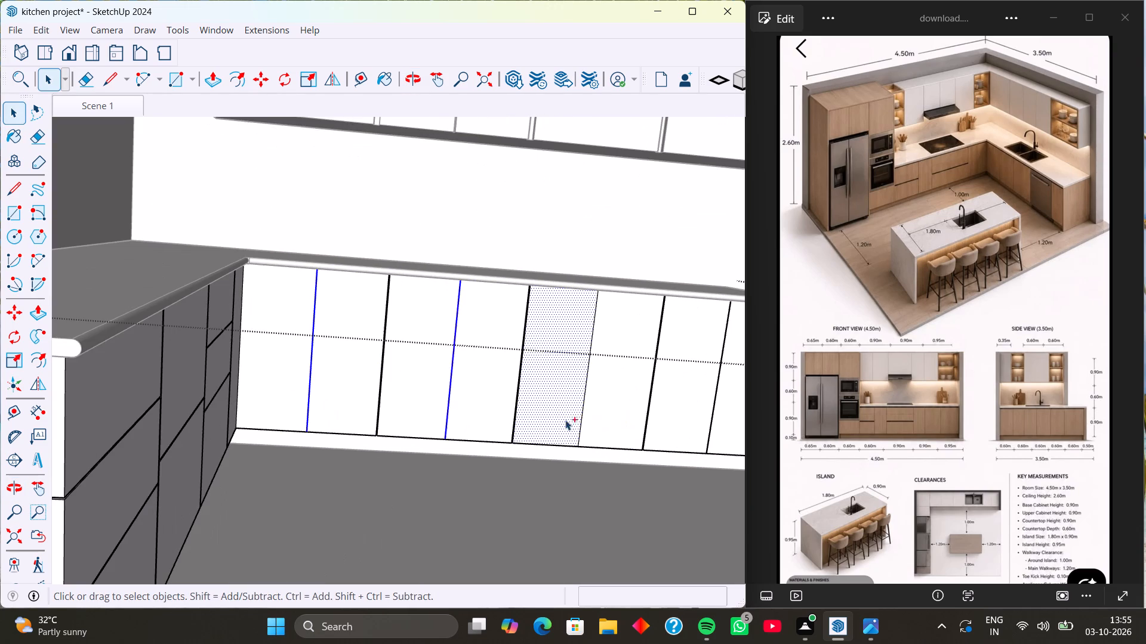
pyautogui.keyDown('ctrl'); pyautogui.moveTo(498, 410); pyautogui.dragTo(424, 398, button='middle'); pyautogui.keyUp('ctrl')
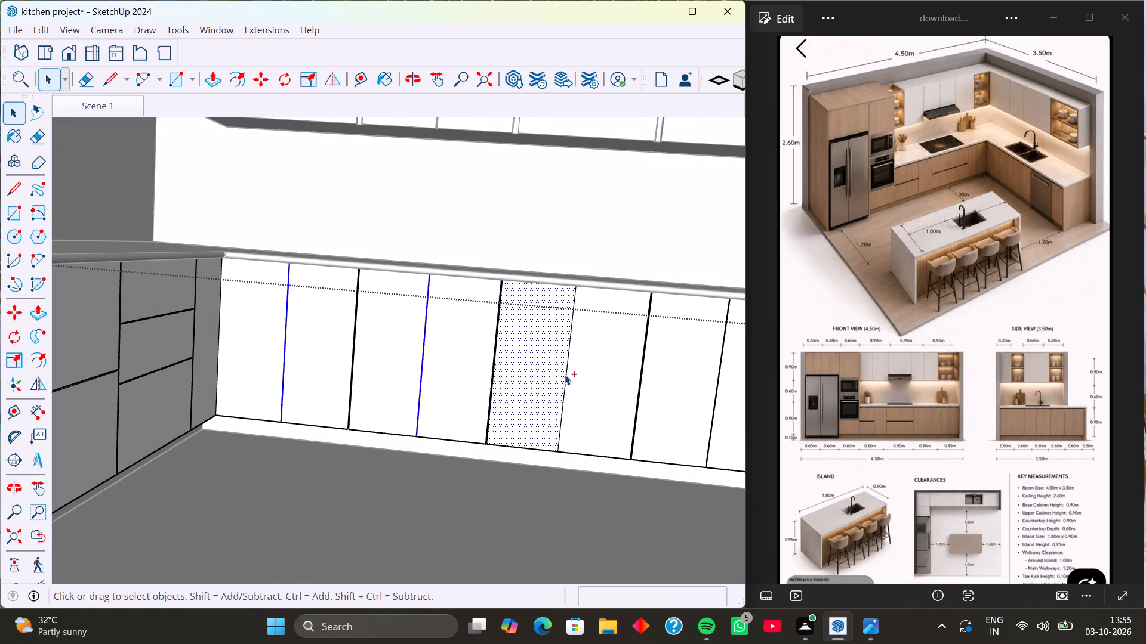
pyautogui.keyDown('ctrl'); pyautogui.click(565, 374); pyautogui.keyUp('ctrl')
pyautogui.keyDown('ctrl'); pyautogui.scroll(-5, 550, 379); pyautogui.keyUp('ctrl')
pyautogui.keyDown('ctrl'); pyautogui.scroll(13, 683, 405); pyautogui.keyUp('ctrl')
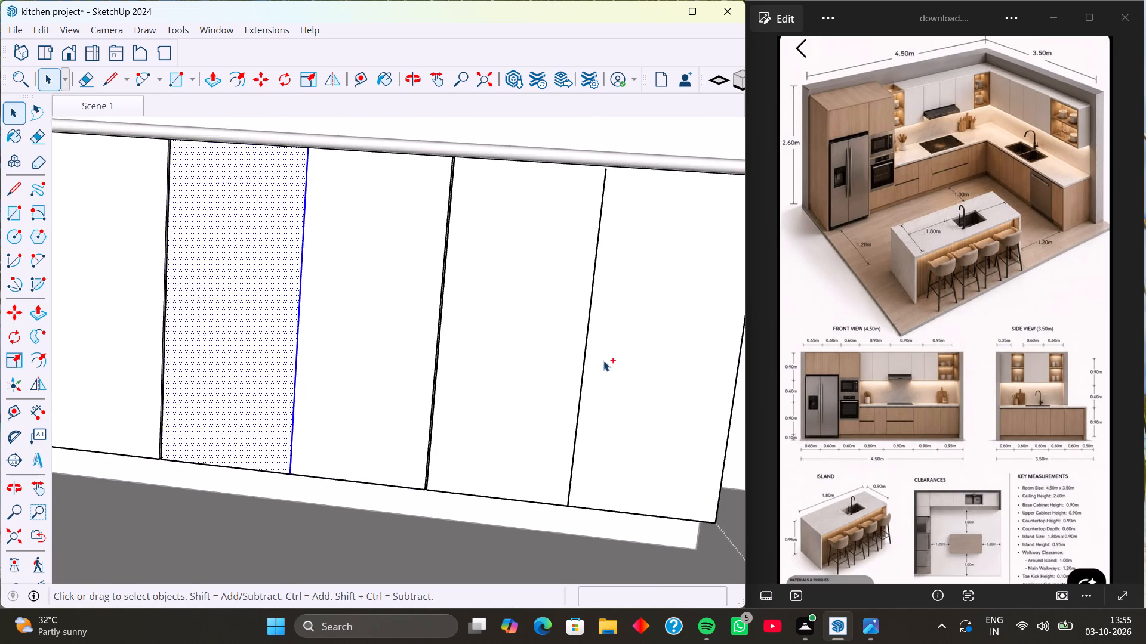
pyautogui.keyDown('ctrl'); pyautogui.scroll(4, 603, 361); pyautogui.keyUp('ctrl')
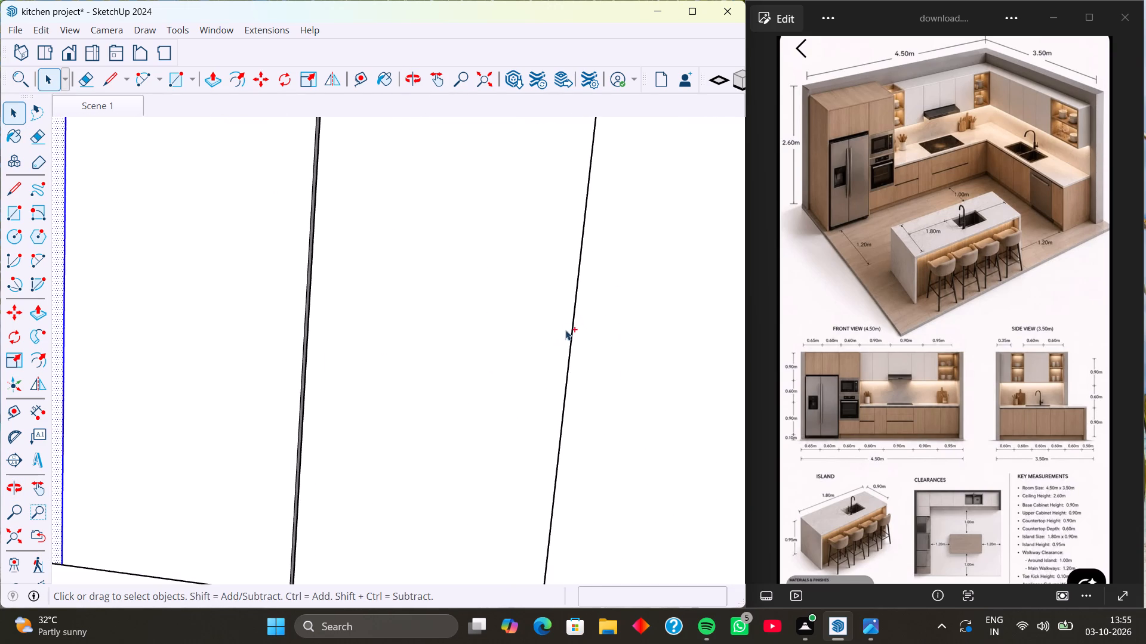
pyautogui.keyDown('ctrl'); pyautogui.click(572, 317); pyautogui.keyUp('ctrl')
pyautogui.keyDown('ctrl'); pyautogui.scroll(-18, 571, 317); pyautogui.keyUp('ctrl')
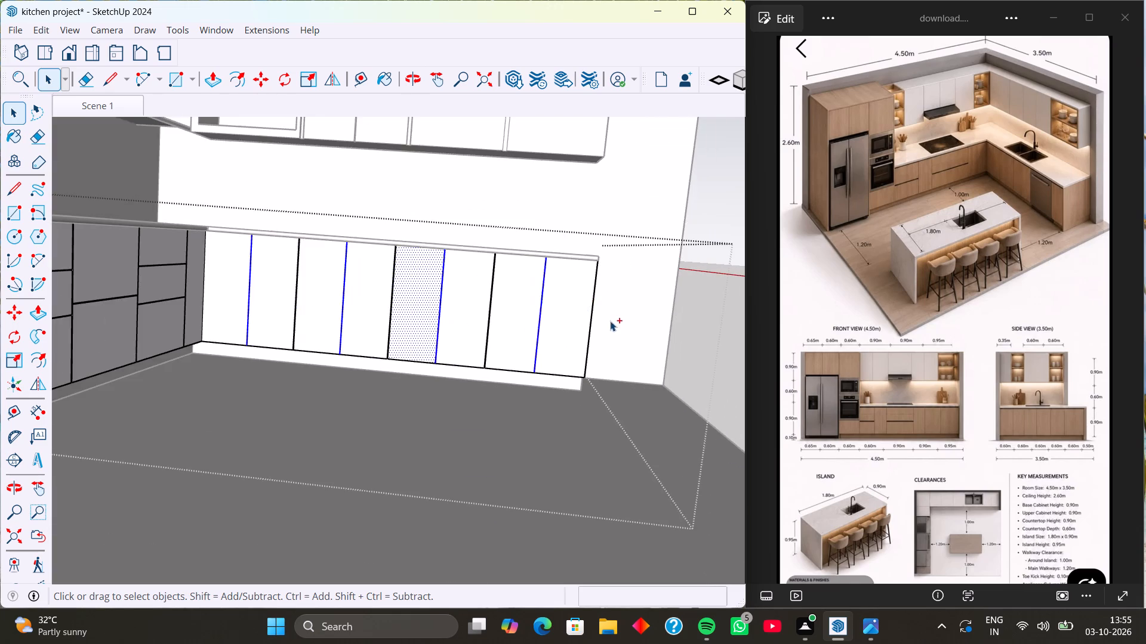
pyautogui.keyDown('ctrl'); pyautogui.scroll(-3, 457, 360); pyautogui.keyUp('ctrl')
pyautogui.keyDown('ctrl'); pyautogui.moveTo(415, 409); pyautogui.dragTo(458, 413, button='middle'); pyautogui.keyUp('ctrl')
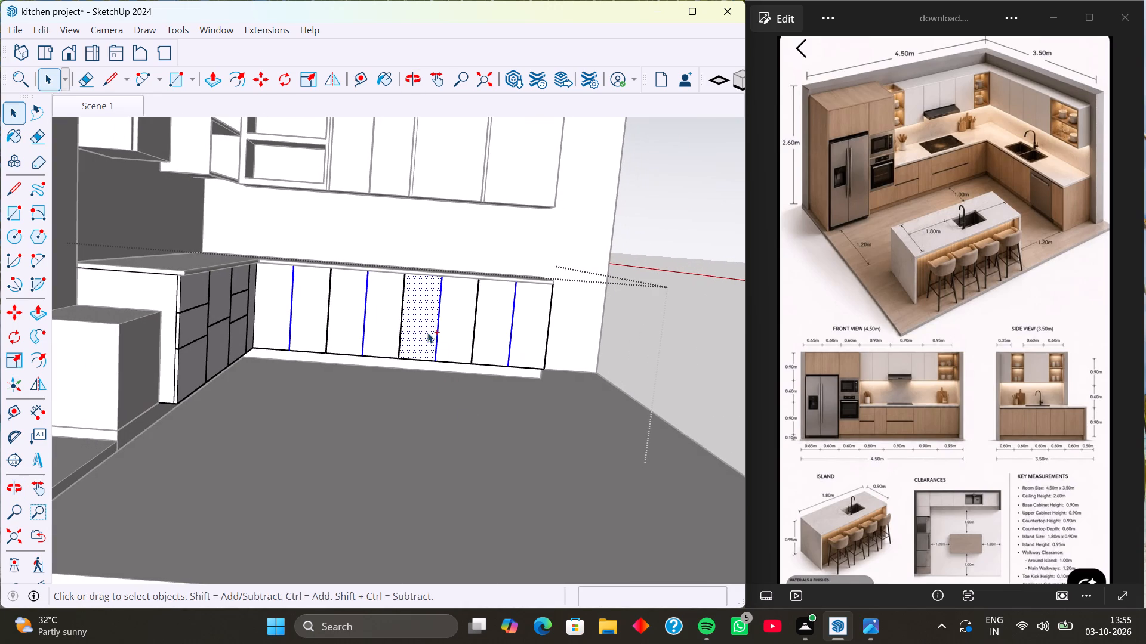
pyautogui.keyDown('ctrl'); pyautogui.click(423, 328); pyautogui.keyUp('ctrl')
pyautogui.keyDown('ctrl'); pyautogui.click(423, 328); pyautogui.keyUp('ctrl')
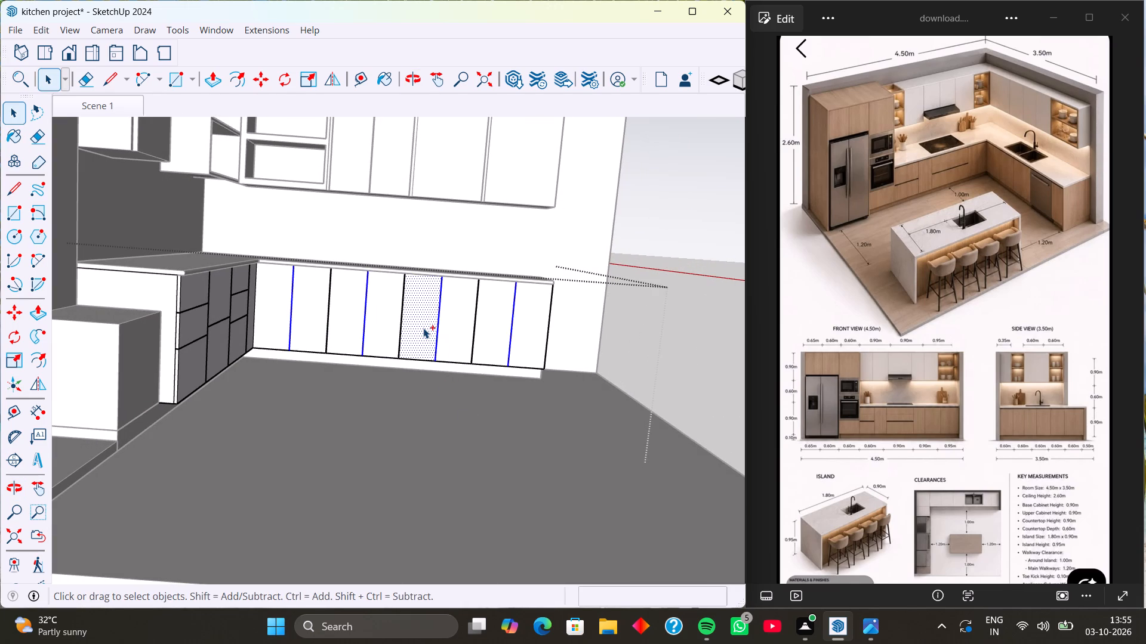
pyautogui.keyDown('shift'); pyautogui.click(423, 328); pyautogui.keyUp('shift')
pyautogui.scroll(6, 309, 364)
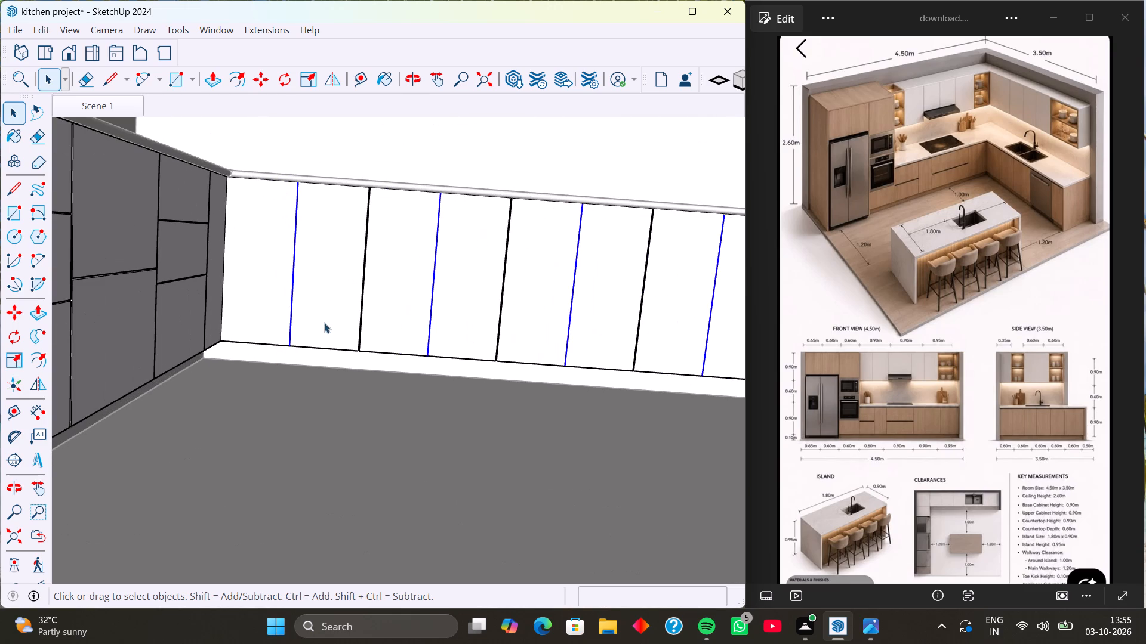
pyautogui.scroll(5, 288, 315)
pyautogui.press('m')
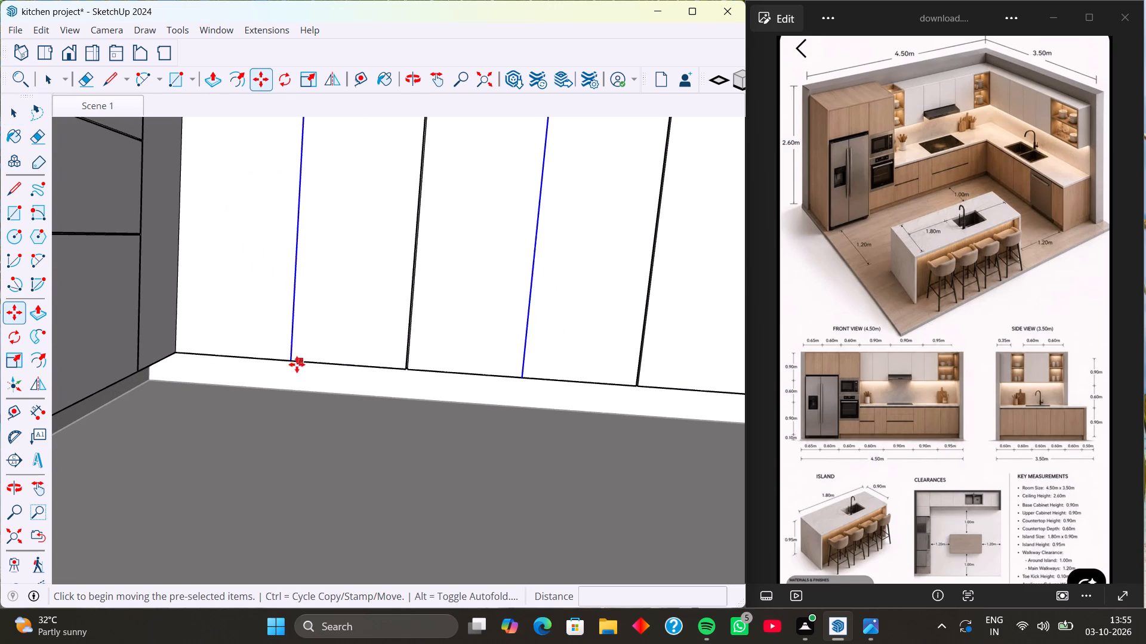
pyautogui.click(290, 358)
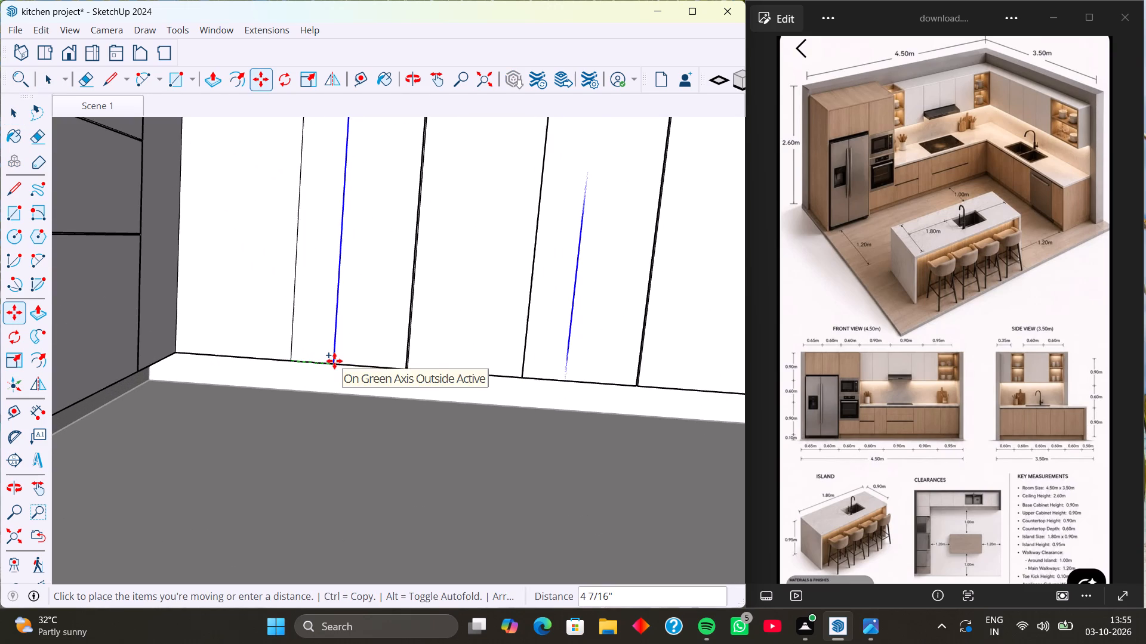
pyautogui.press('Left')
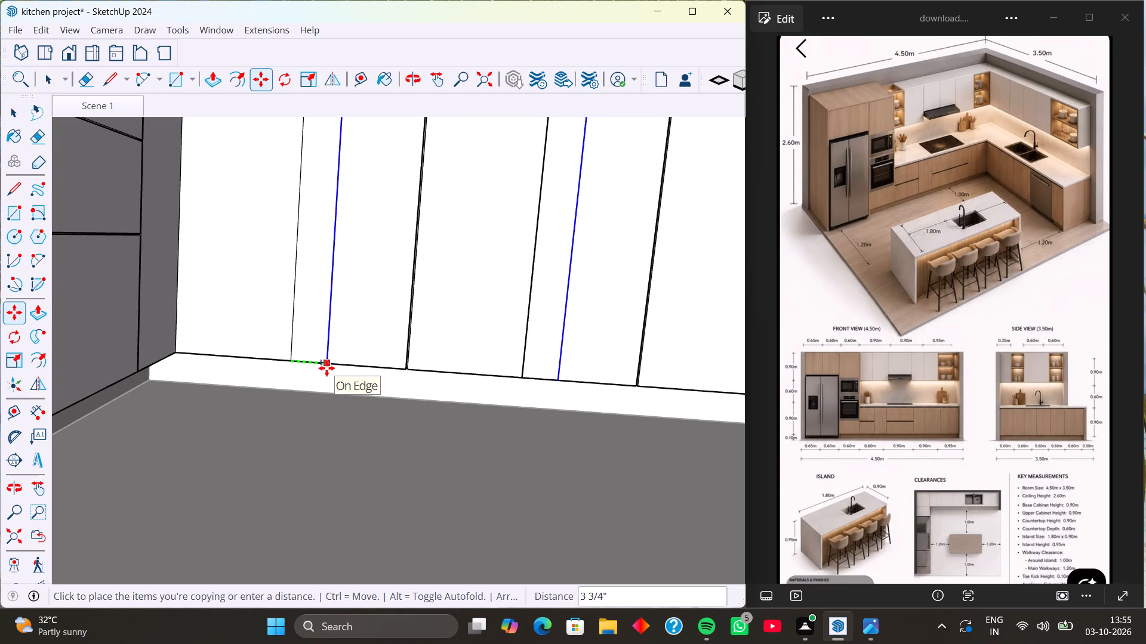
pyautogui.write('2mm')
pyautogui.press('Return')
pyautogui.scroll(8, 277, 355)
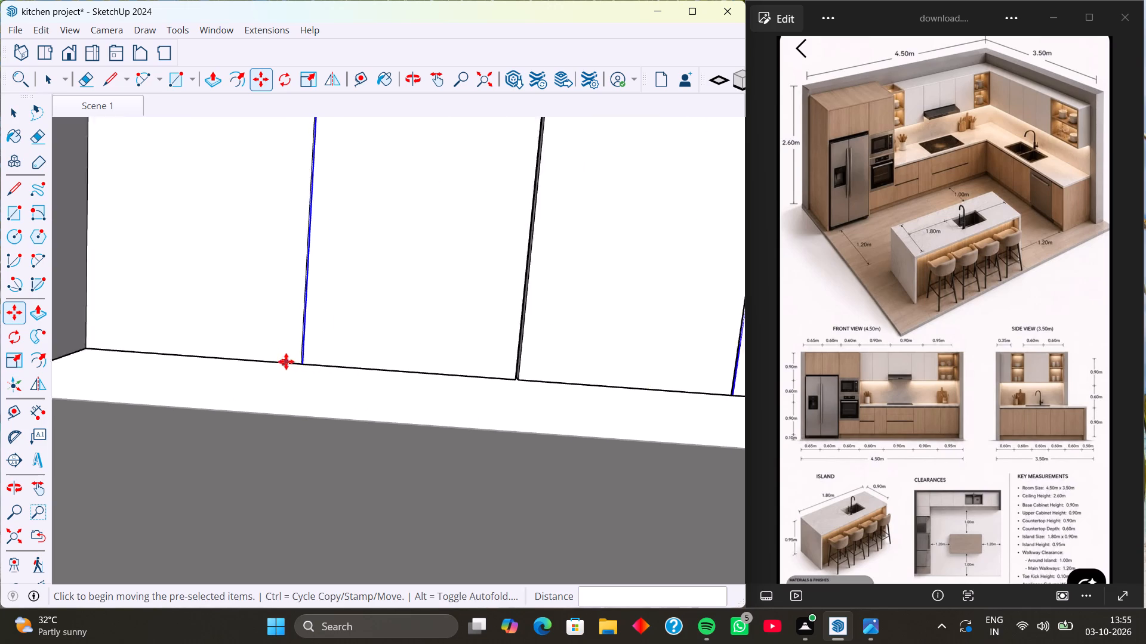
# Copy the selected centre lines of the side-run base doors 4 mm back along the green axis, towards the inner corner.
pyautogui.scroll(20, 286, 361)
pyautogui.scroll(1, 286, 361)
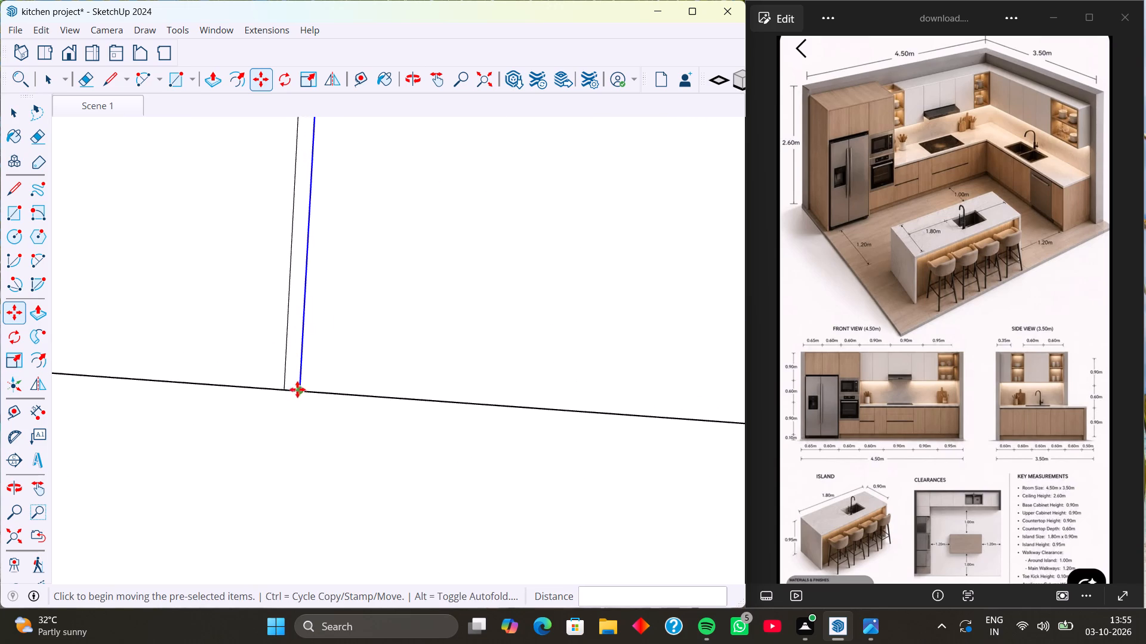
pyautogui.click(298, 391)
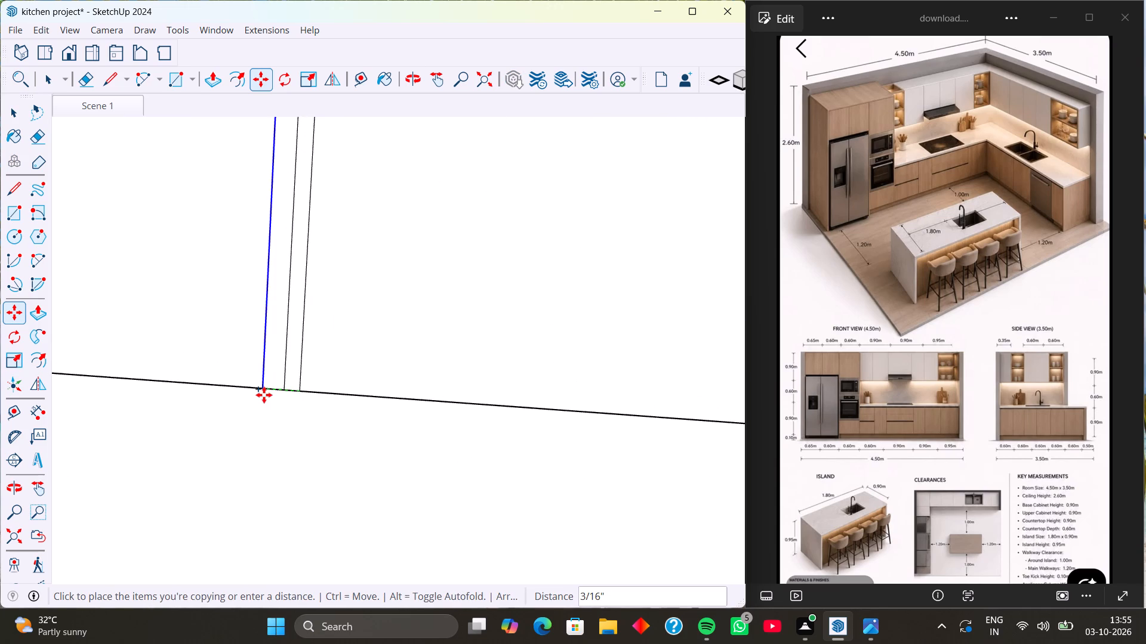
pyautogui.write('4mm')
pyautogui.press('Return')
pyautogui.scroll(-3, 306, 401)
pyautogui.press('space')
# Delete the middle of the three vertical centre lines on the side-run door nearest the inner corner.
pyautogui.scroll(-7, 356, 380)
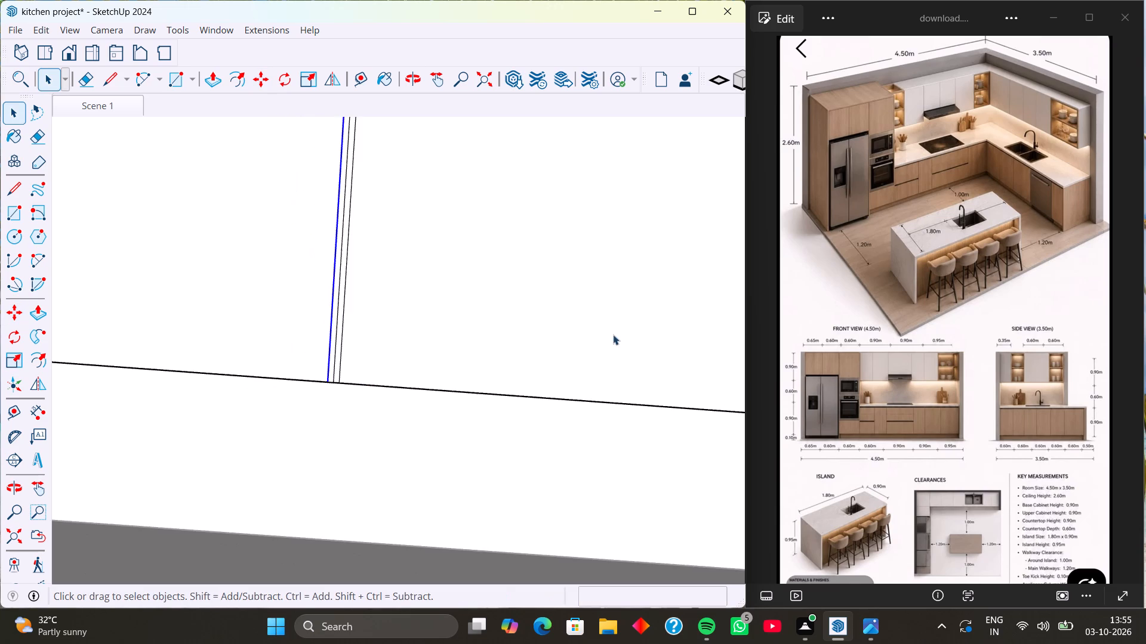
pyautogui.scroll(-18, 613, 335)
pyautogui.scroll(9, 389, 314)
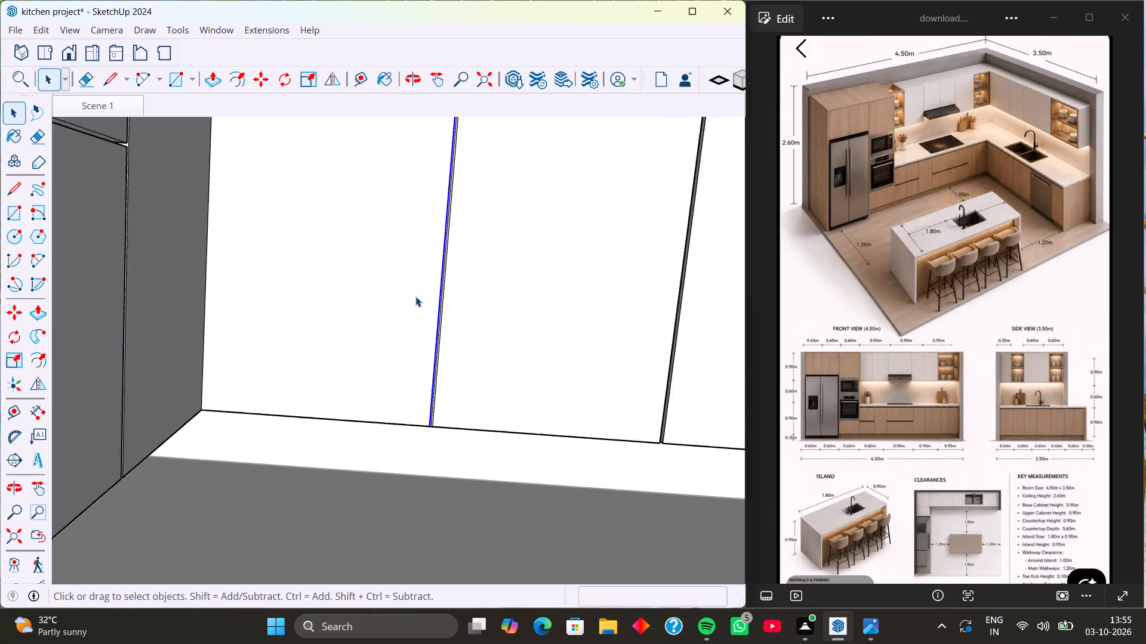
pyautogui.scroll(15, 415, 296)
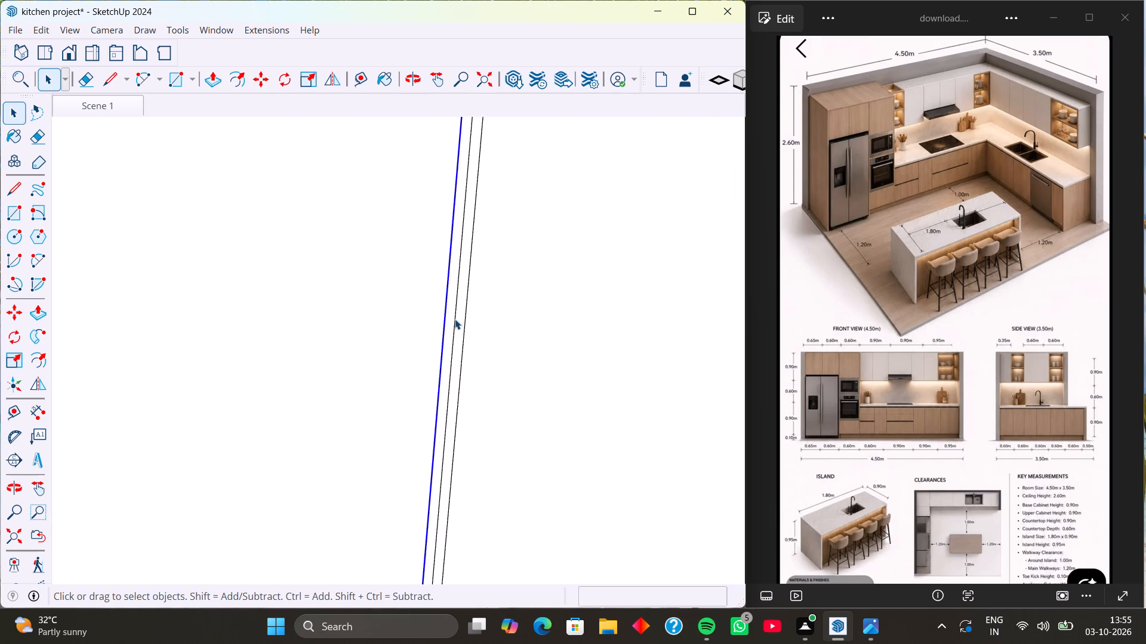
pyautogui.click(455, 319)
pyautogui.press('Delete')
# Delete the middle of the three vertical centre lines on the third side-run door from the inner corner.
pyautogui.scroll(-9, 409, 325)
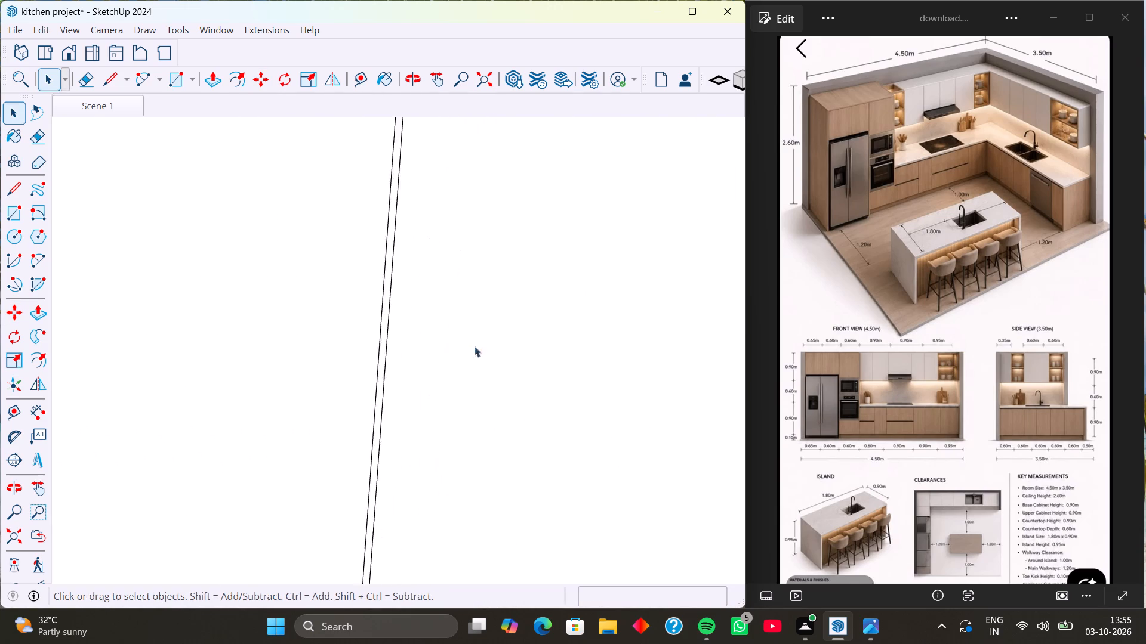
pyautogui.scroll(-13, 475, 346)
pyautogui.scroll(-4, 571, 306)
pyautogui.scroll(5, 717, 323)
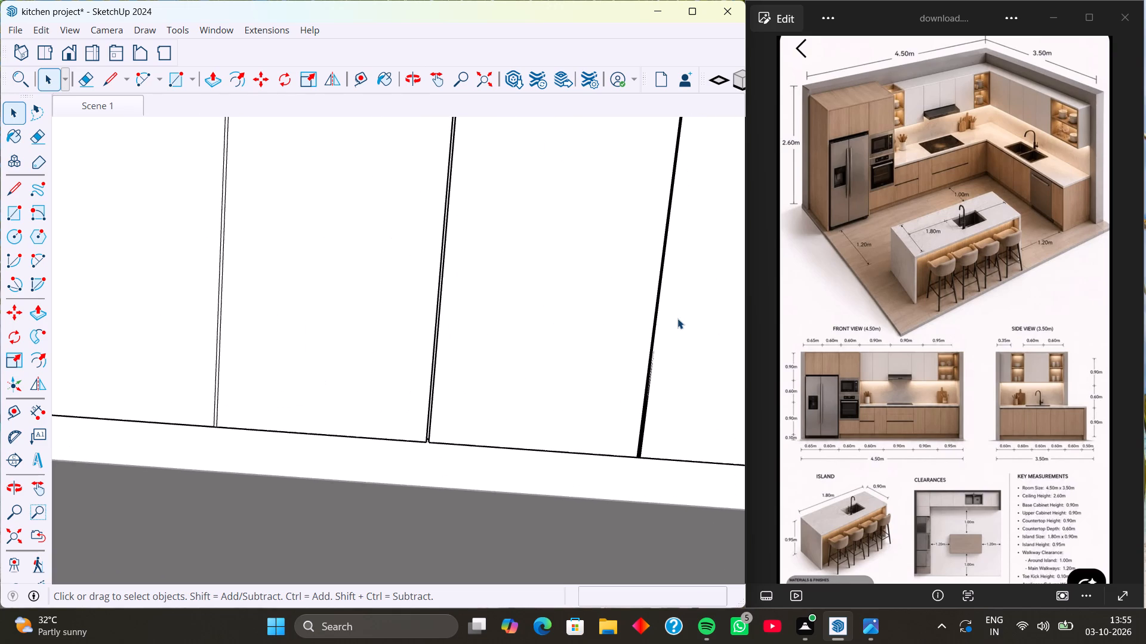
pyautogui.scroll(15, 667, 336)
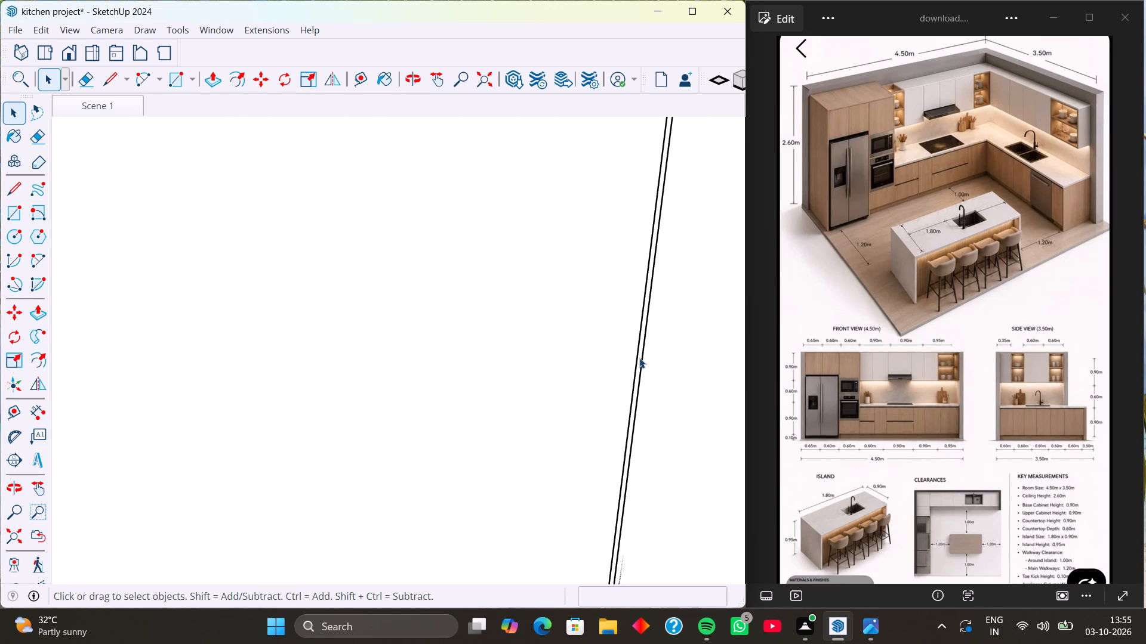
pyautogui.scroll(2, 639, 358)
pyautogui.scroll(-13, 639, 358)
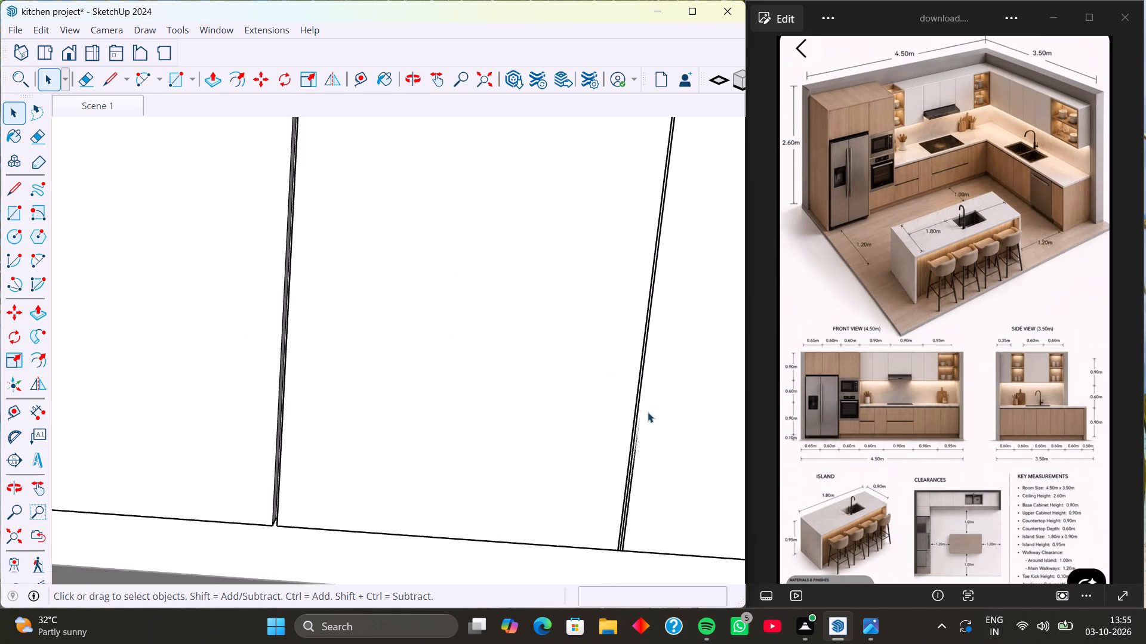
pyautogui.scroll(-8, 605, 422)
pyautogui.scroll(1, 587, 455)
pyautogui.moveTo(635, 459); pyautogui.dragTo(656, 454, button='middle')
pyautogui.scroll(6, 634, 451)
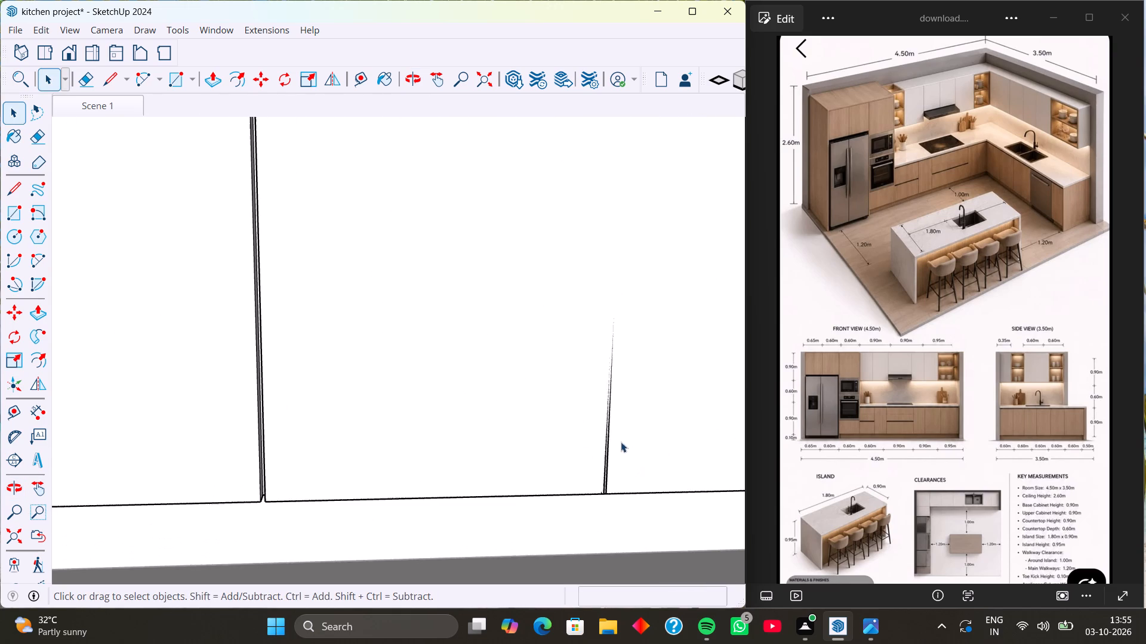
pyautogui.scroll(6, 582, 447)
pyautogui.scroll(-20, 562, 435)
pyautogui.scroll(-5, 562, 435)
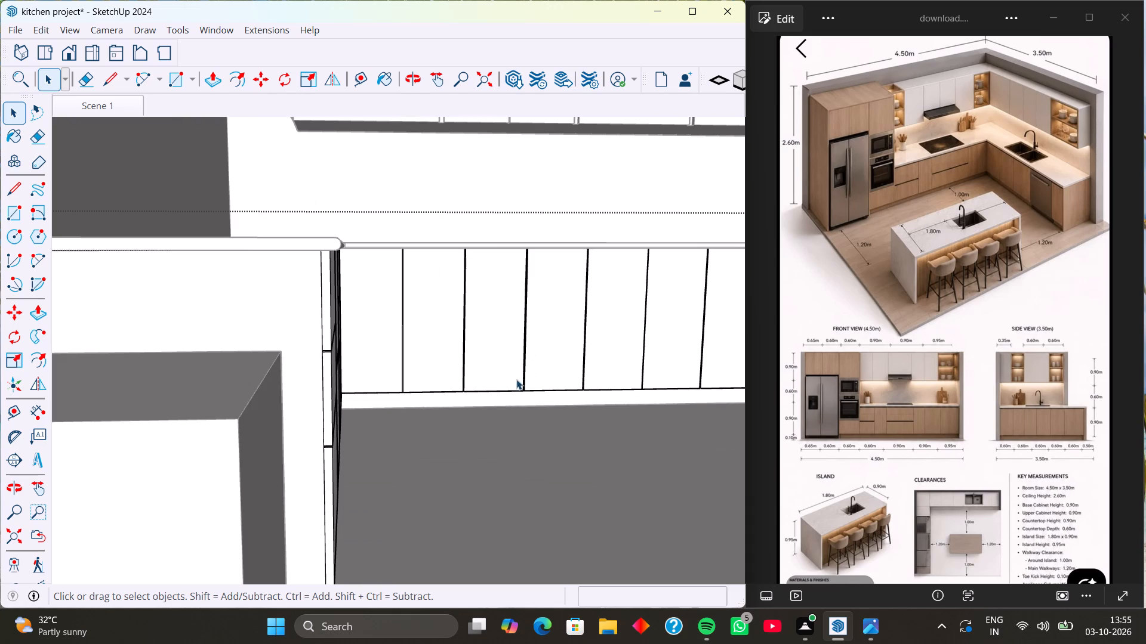
pyautogui.scroll(9, 526, 271)
pyautogui.scroll(2, 538, 414)
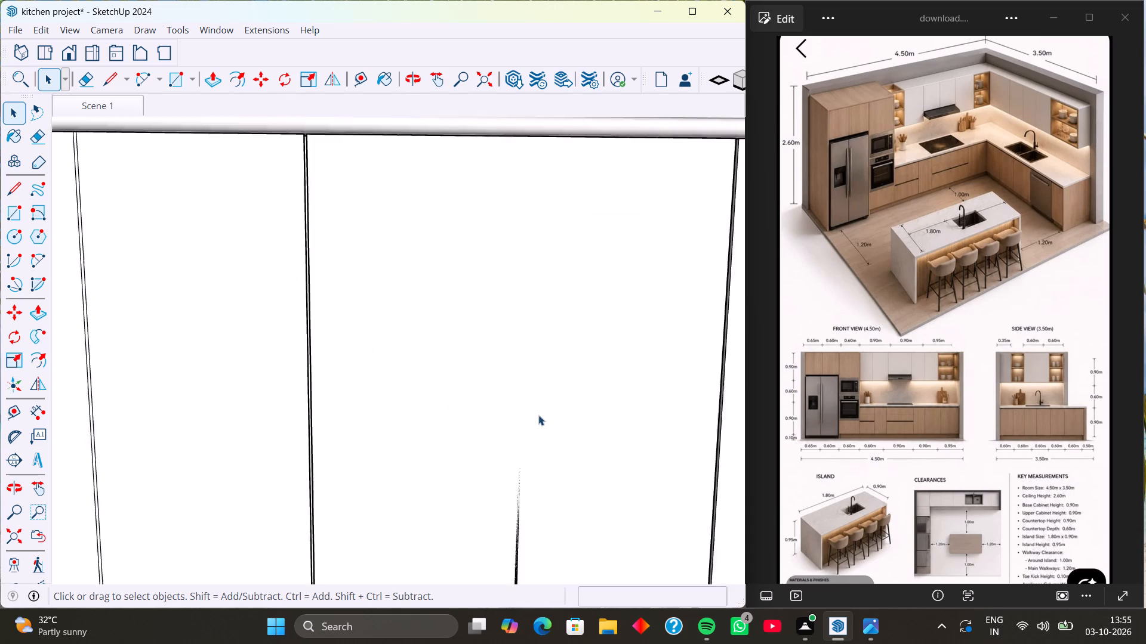
pyautogui.scroll(5, 538, 415)
pyautogui.scroll(-16, 538, 415)
pyautogui.scroll(2, 592, 392)
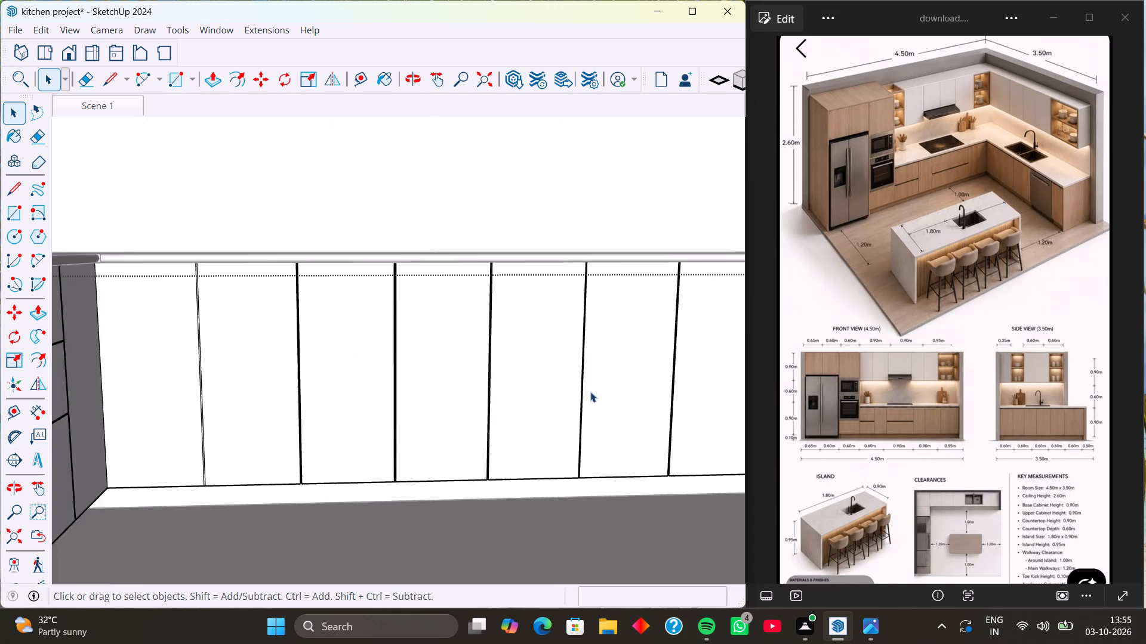
pyautogui.scroll(20, 590, 392)
pyautogui.scroll(5, 590, 392)
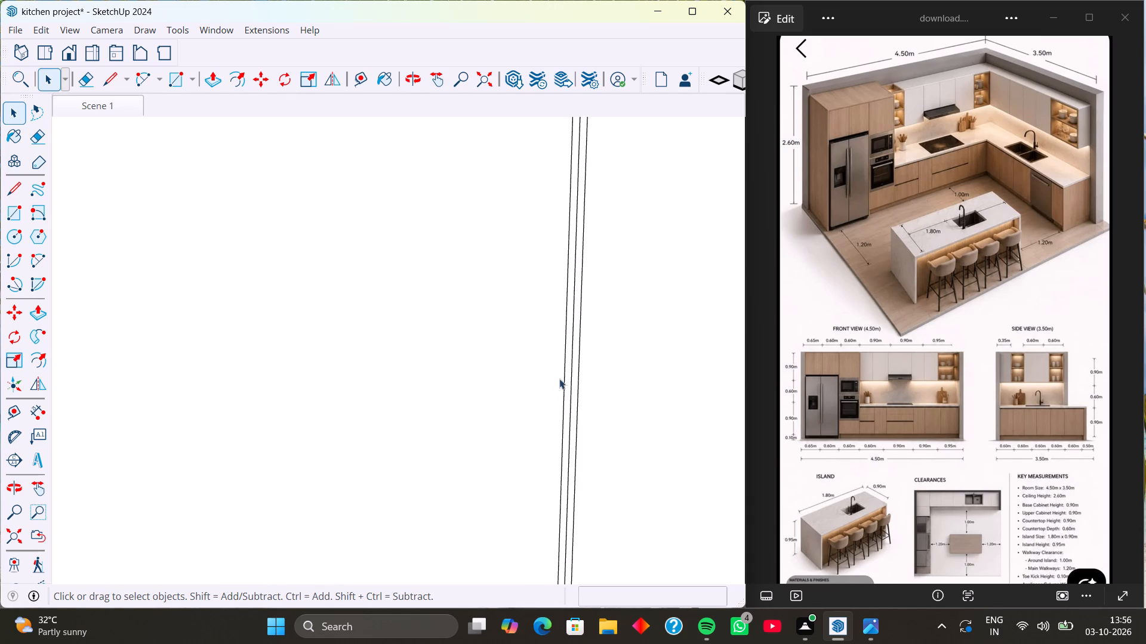
pyautogui.click(573, 354)
pyautogui.press('Delete')
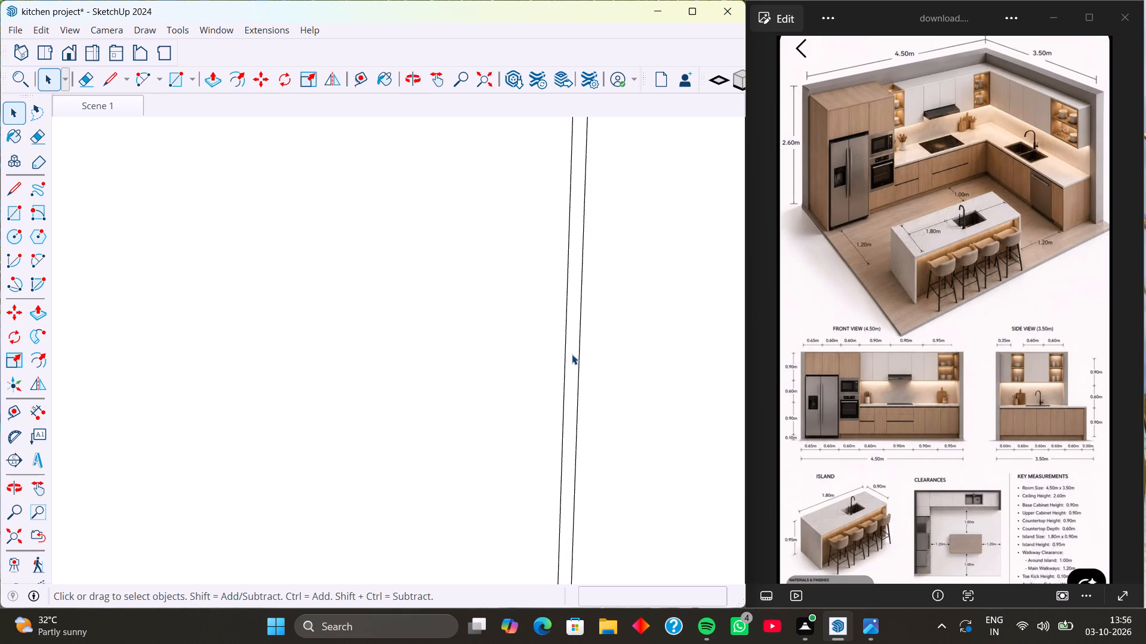
# Push the narrow centre strip of the third side-run door 18 mm inward to form the gap.
pyautogui.click(572, 354)
pyautogui.press('p')
pyautogui.click(569, 357)
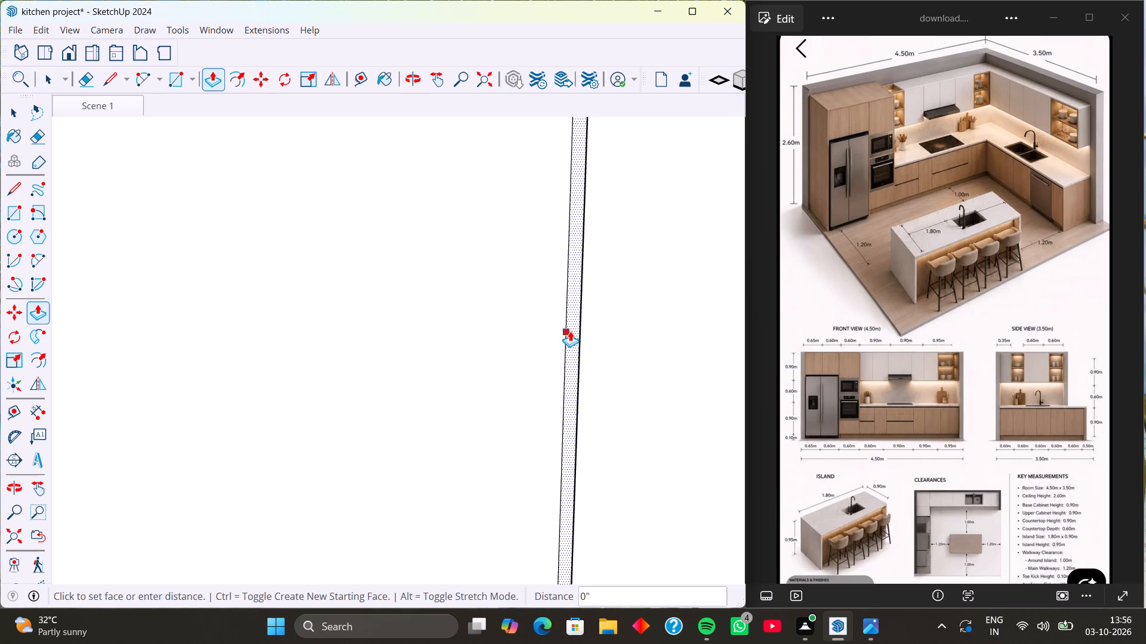
pyautogui.press('1')
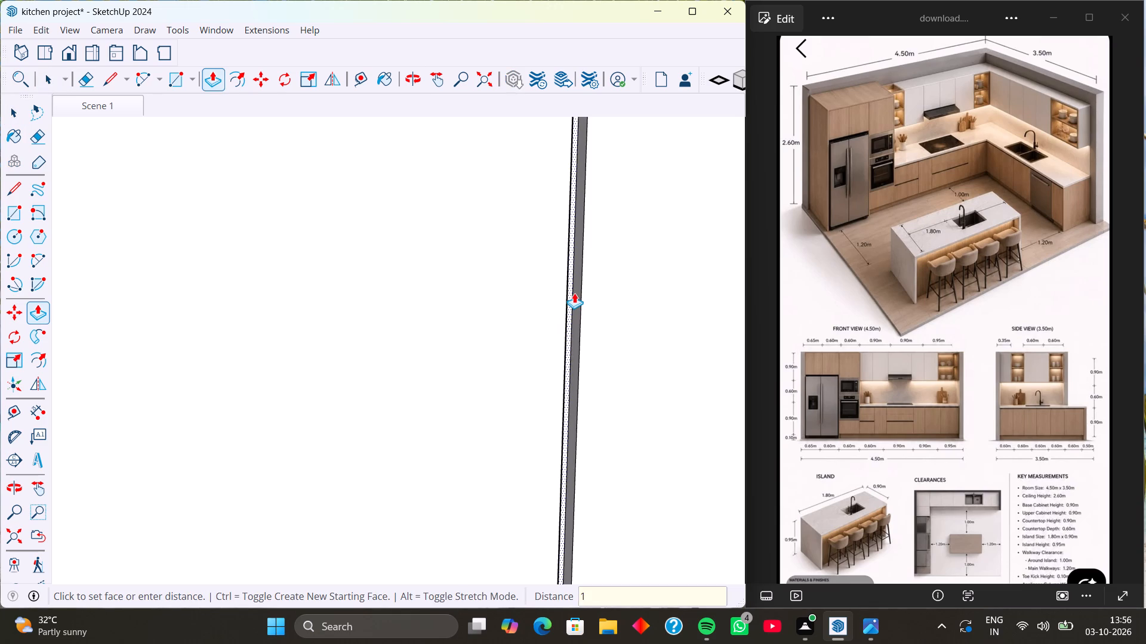
pyautogui.press('8')
pyautogui.press('m')
pyautogui.press('m')
pyautogui.press('Return')
# Repeat the 18 mm inward push on the narrow centre strip of the door nearest the inner corner.
pyautogui.scroll(-2, 572, 295)
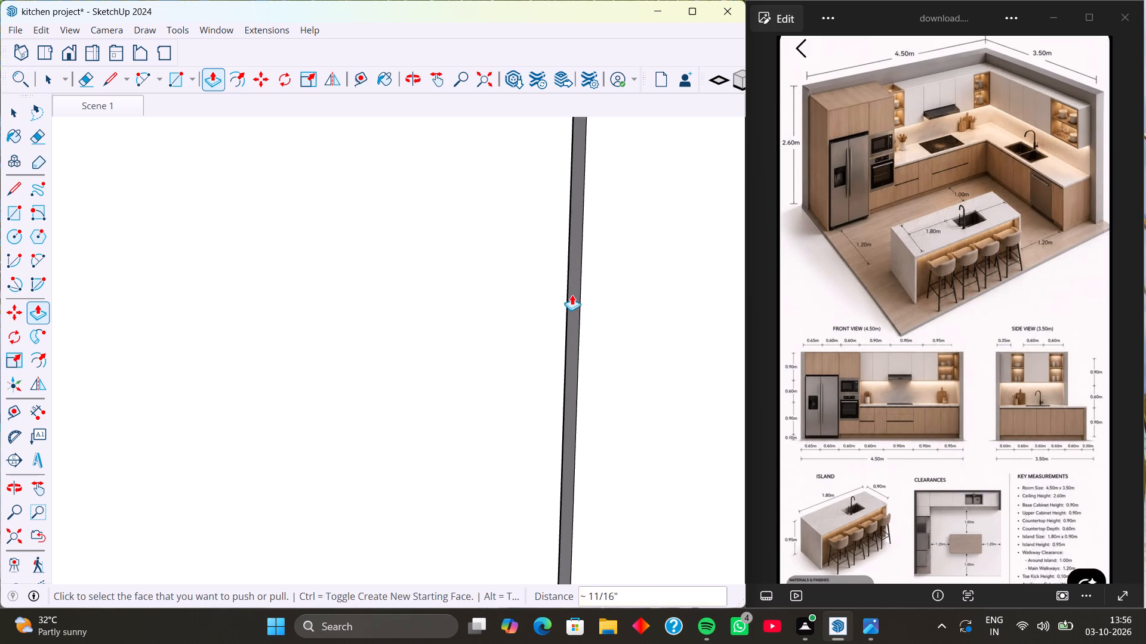
pyautogui.scroll(-15, 572, 295)
pyautogui.scroll(-9, 559, 319)
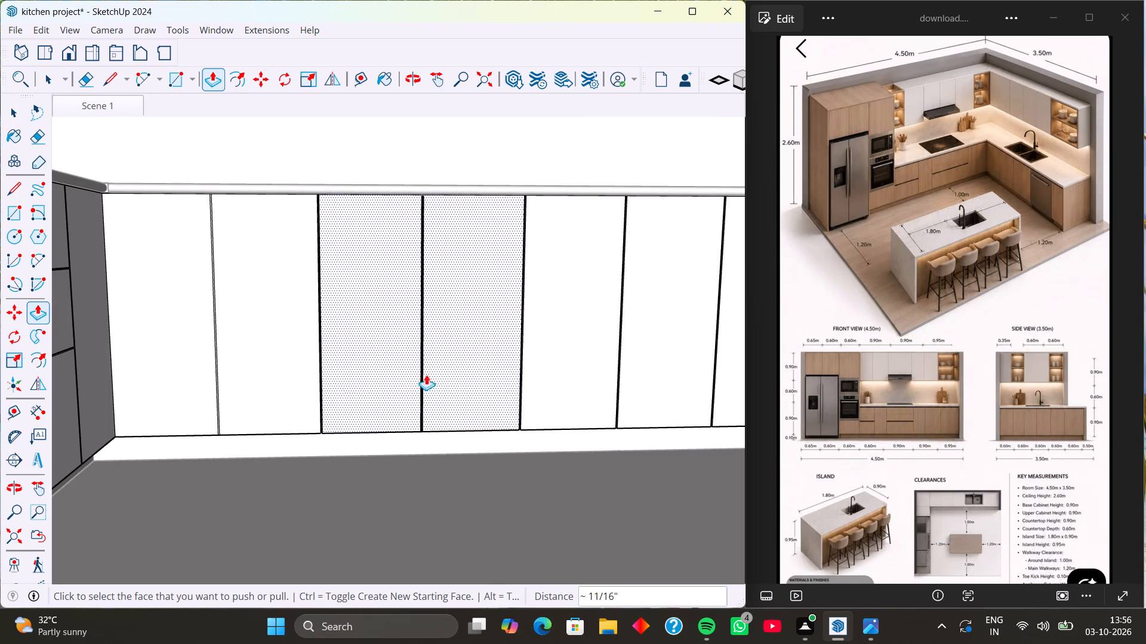
pyautogui.scroll(5, 224, 340)
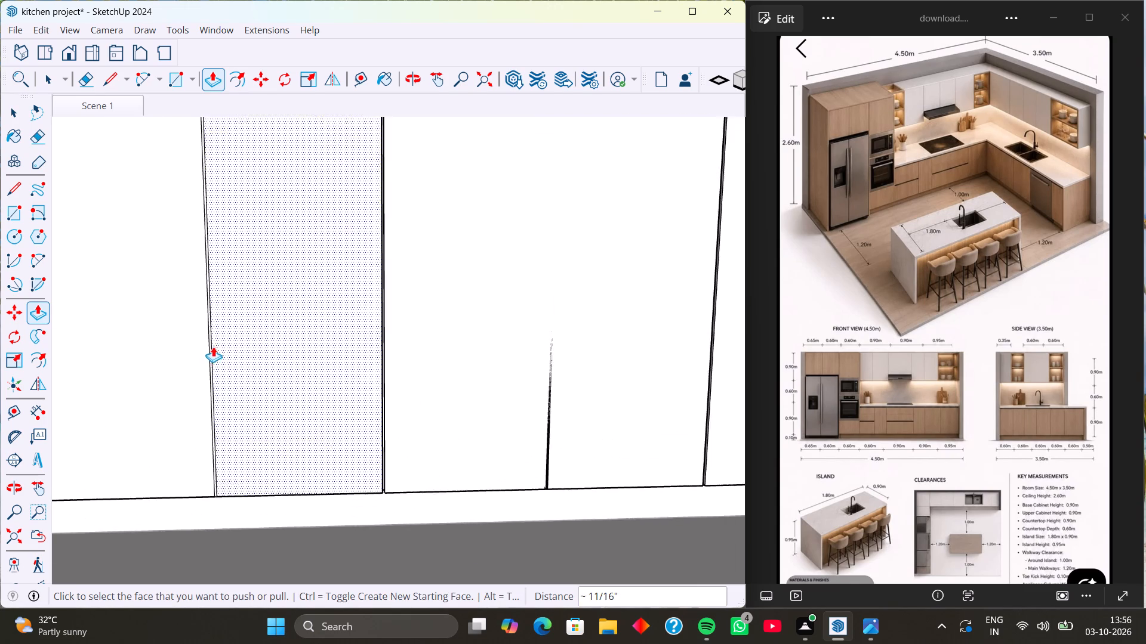
pyautogui.scroll(20, 211, 343)
pyautogui.doubleClick(210, 334)
# Examine the centre lines and gaps along the side-run base doors to find the doors still without a recessed gap.
pyautogui.scroll(-3, 210, 334)
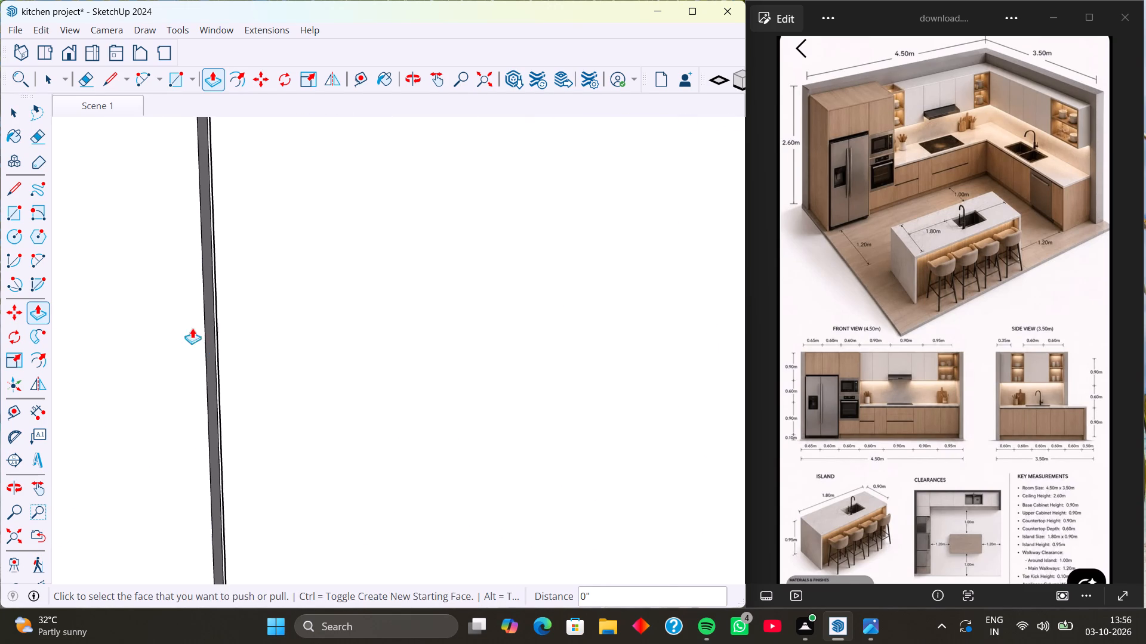
pyautogui.scroll(-17, 192, 328)
pyautogui.scroll(-6, 495, 358)
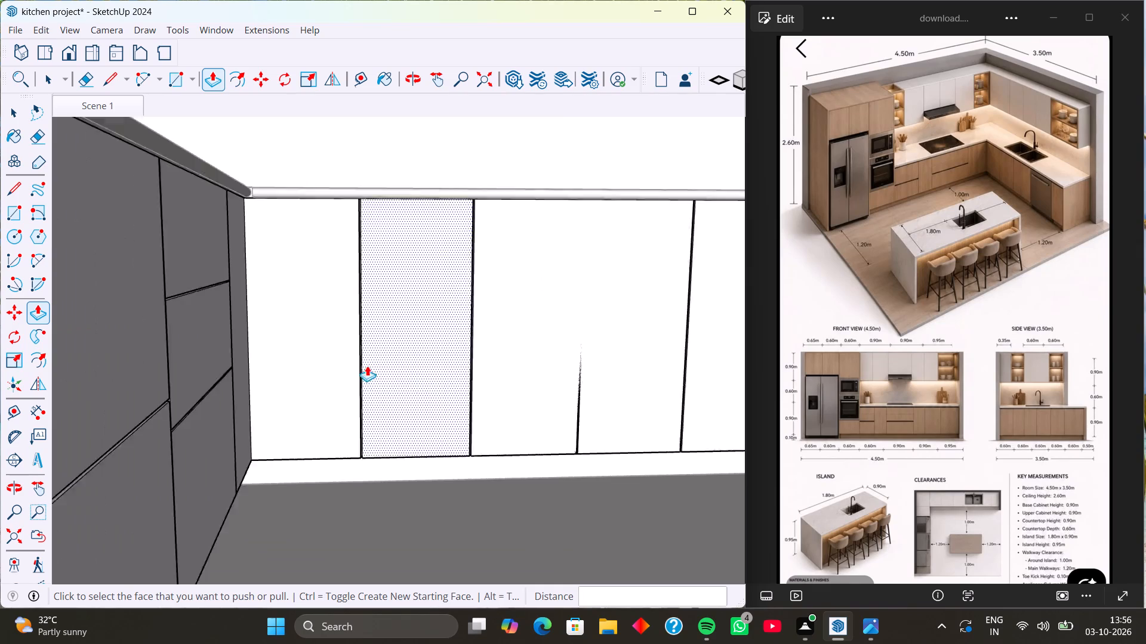
pyautogui.scroll(-2, 367, 366)
pyautogui.scroll(-2, 302, 365)
pyautogui.scroll(-2, 509, 338)
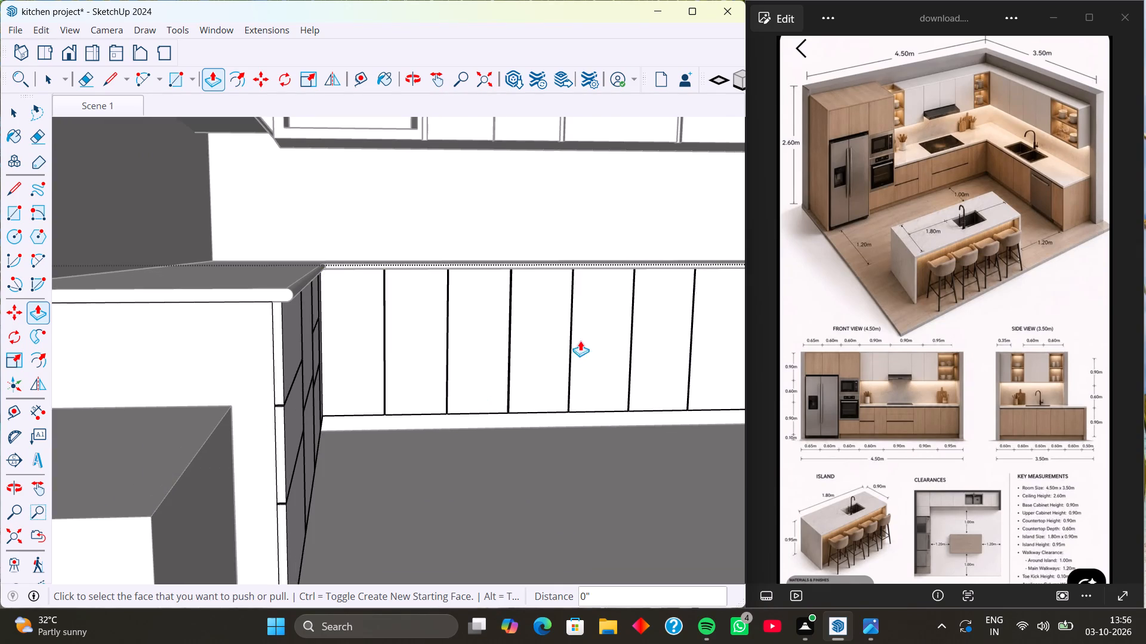
pyautogui.scroll(-3, 554, 338)
pyautogui.moveTo(607, 372); pyautogui.dragTo(536, 385, button='middle')
pyautogui.scroll(2, 525, 362)
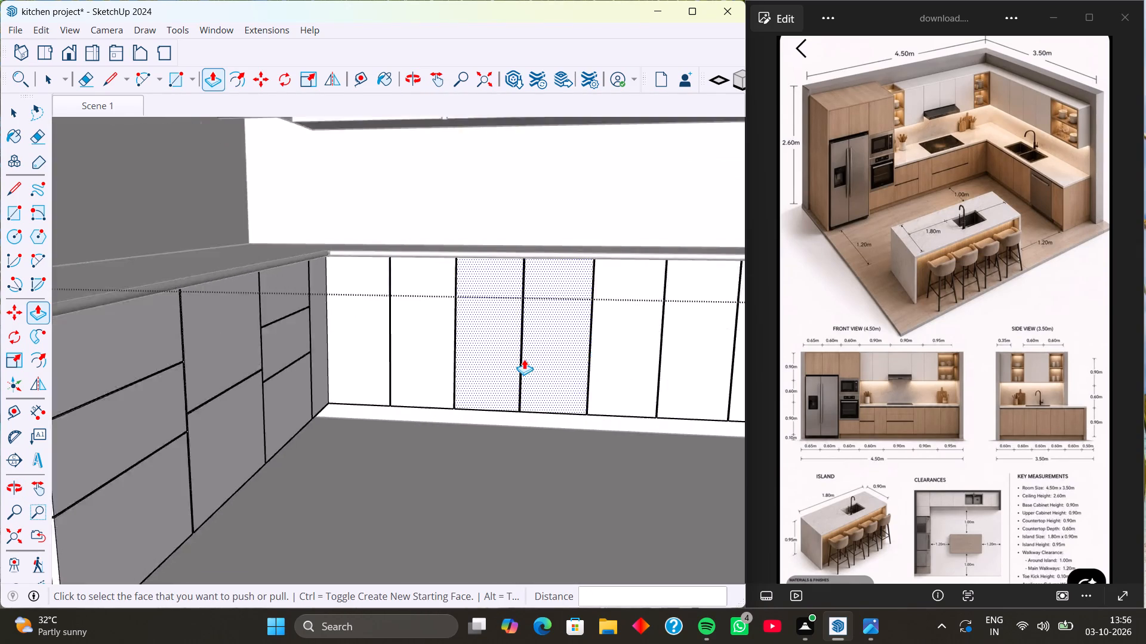
pyautogui.scroll(16, 524, 359)
pyautogui.scroll(14, 516, 362)
pyautogui.scroll(-4, 454, 349)
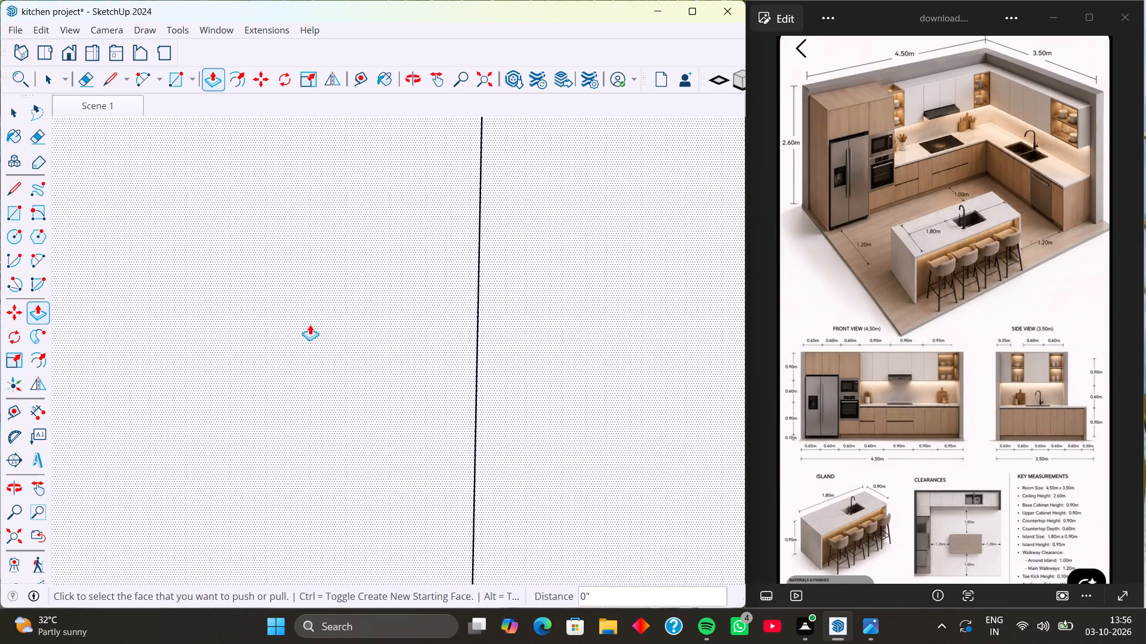
pyautogui.scroll(-18, 310, 324)
pyautogui.scroll(-3, 583, 338)
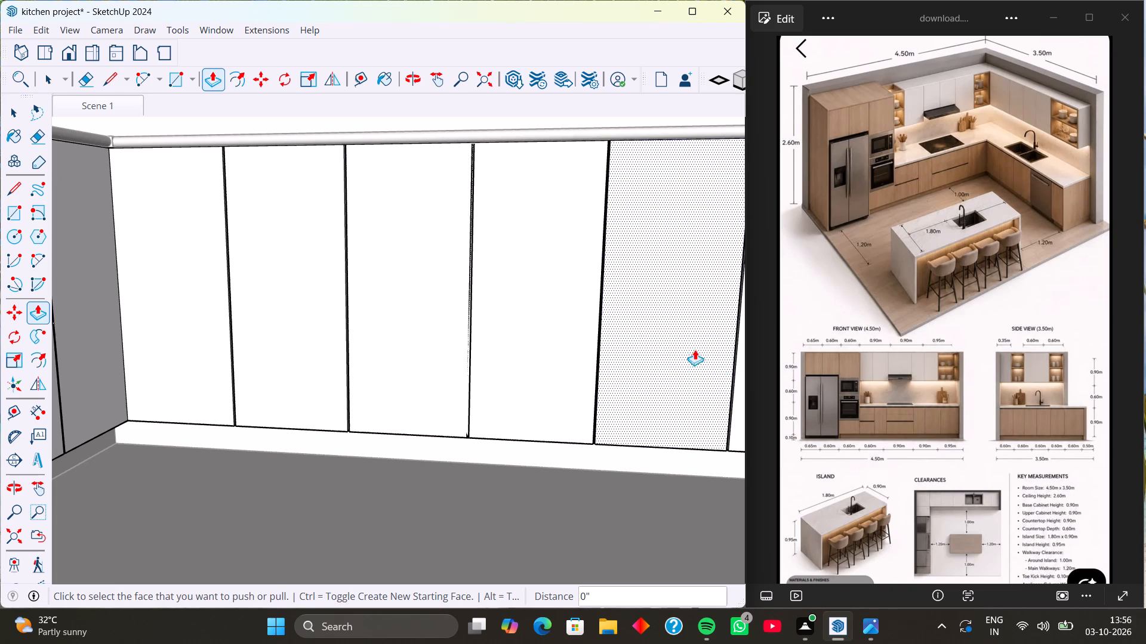
pyautogui.scroll(-2, 612, 320)
pyautogui.scroll(15, 691, 341)
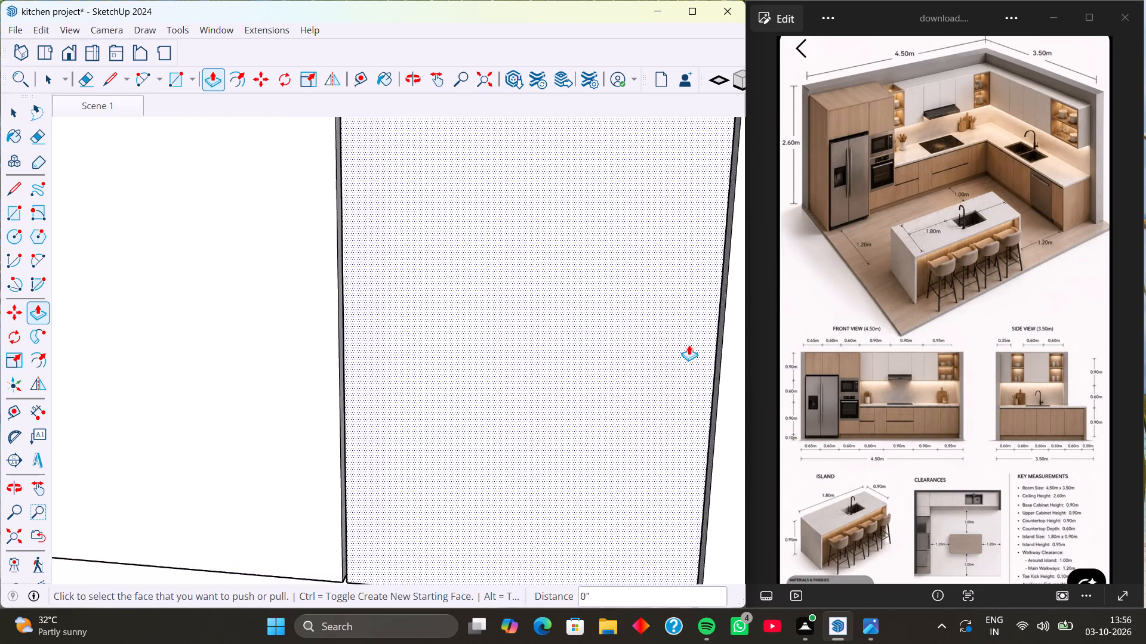
pyautogui.scroll(6, 689, 345)
pyautogui.scroll(-16, 680, 358)
pyautogui.scroll(3, 663, 310)
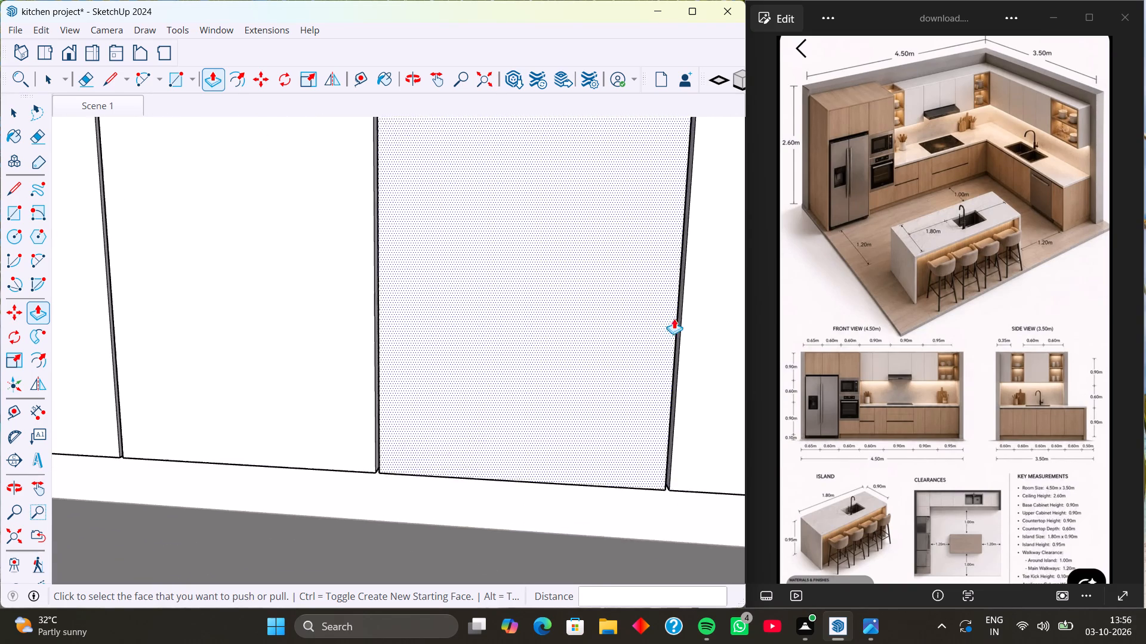
pyautogui.scroll(7, 674, 318)
pyautogui.scroll(-18, 642, 317)
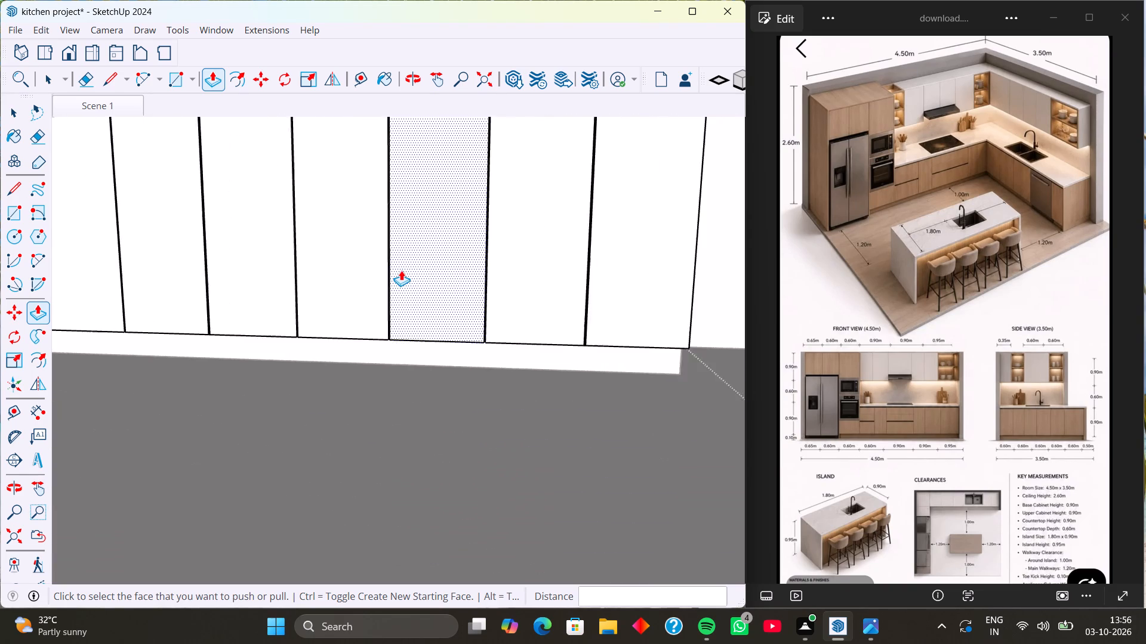
pyautogui.scroll(17, 582, 293)
pyautogui.scroll(-3, 578, 308)
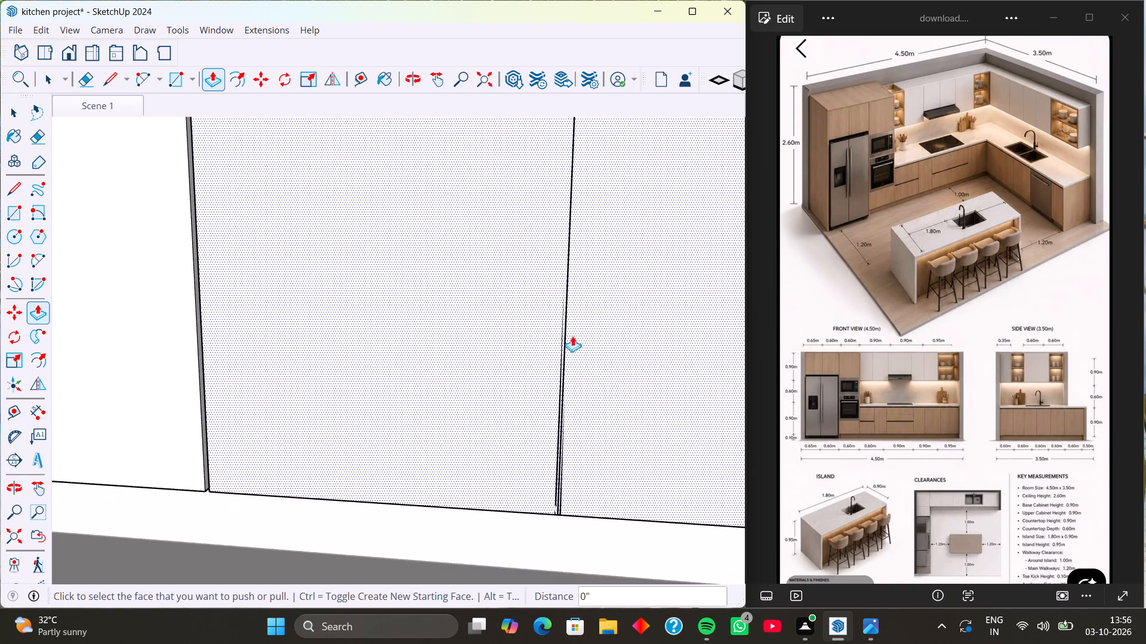
pyautogui.scroll(-4, 537, 397)
# Delete the middle of the three vertical centre lines on a side-run base door that has no recessed gap.
pyautogui.press('space')
pyautogui.click(513, 422)
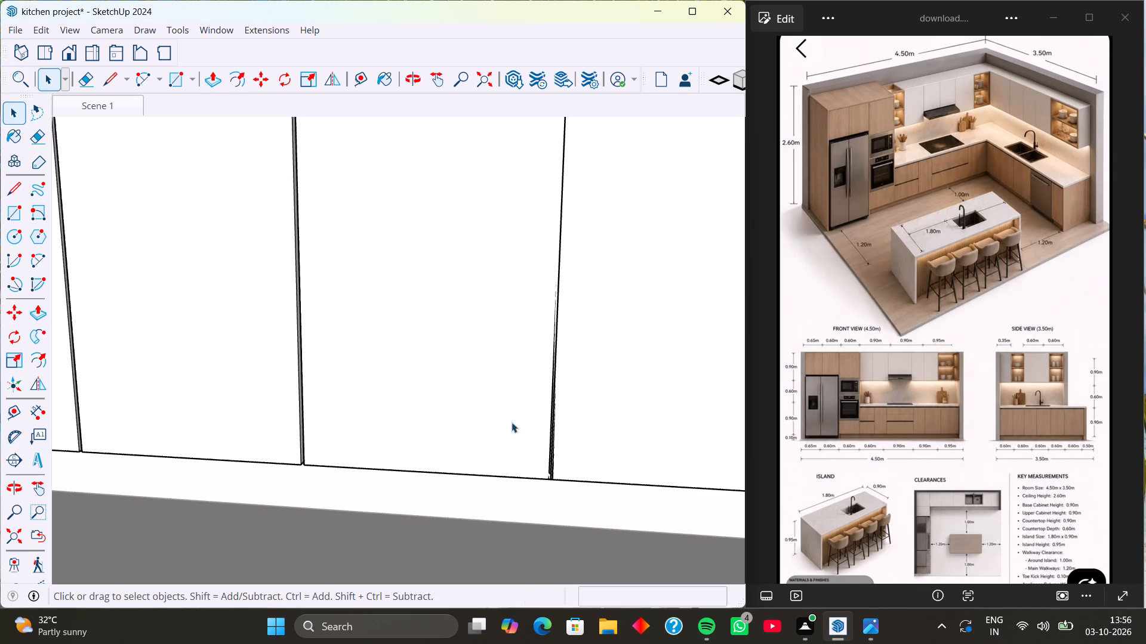
pyautogui.scroll(19, 546, 376)
pyautogui.scroll(4, 561, 355)
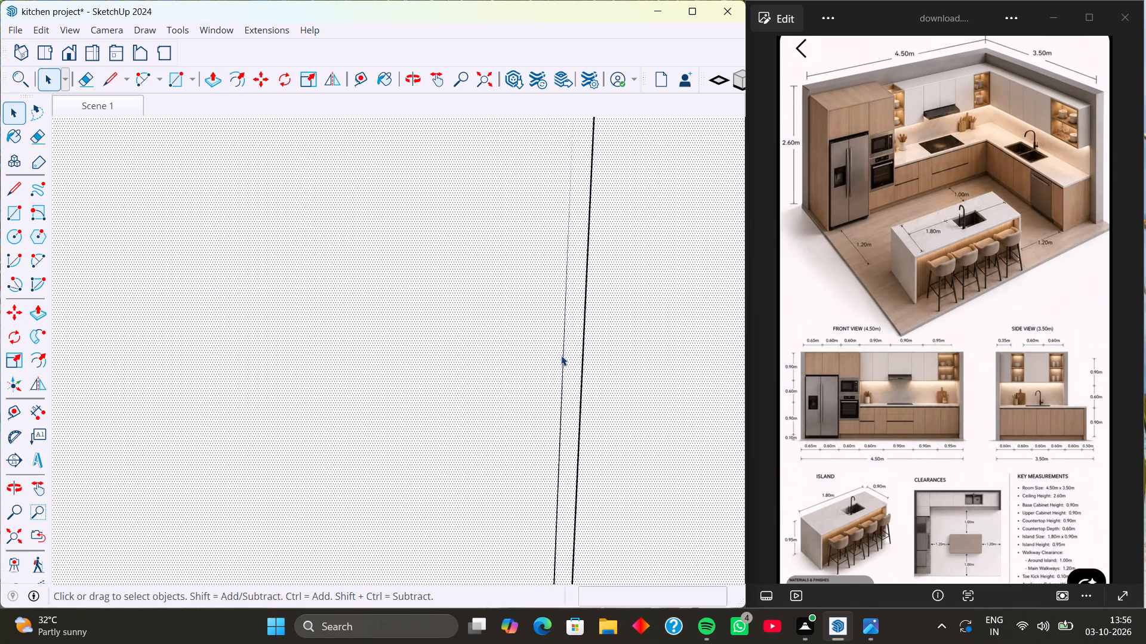
pyautogui.scroll(3, 561, 355)
pyautogui.scroll(-14, 561, 355)
pyautogui.moveTo(584, 425); pyautogui.dragTo(655, 389, button='middle')
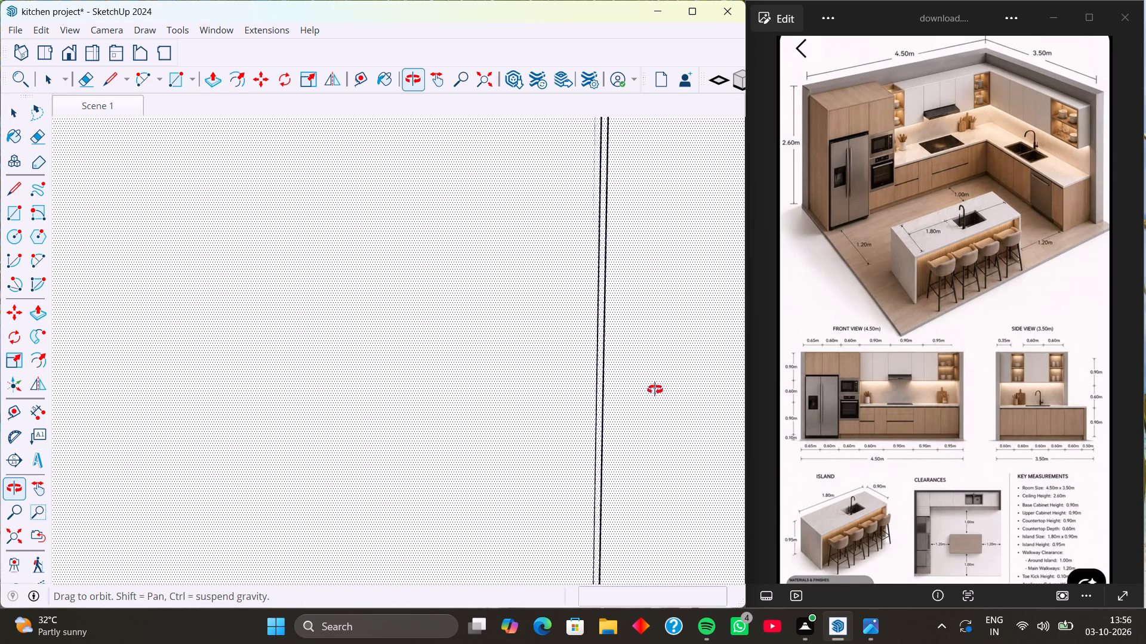
pyautogui.moveTo(655, 389); pyautogui.dragTo(629, 390, button='middle')
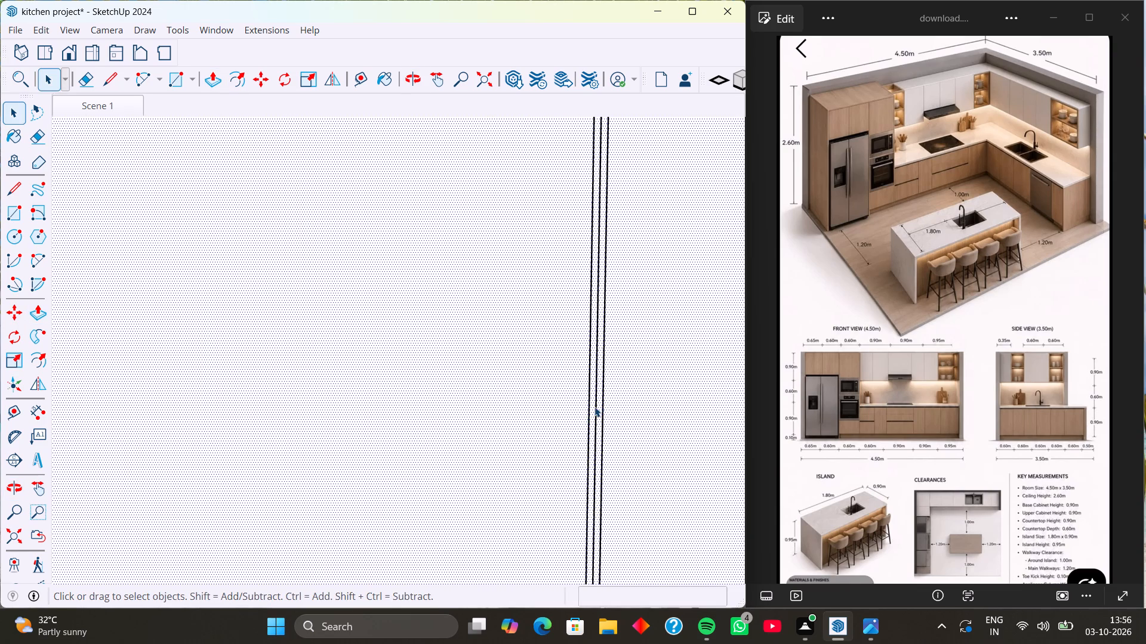
pyautogui.click(594, 407)
pyautogui.press('BackSpace')
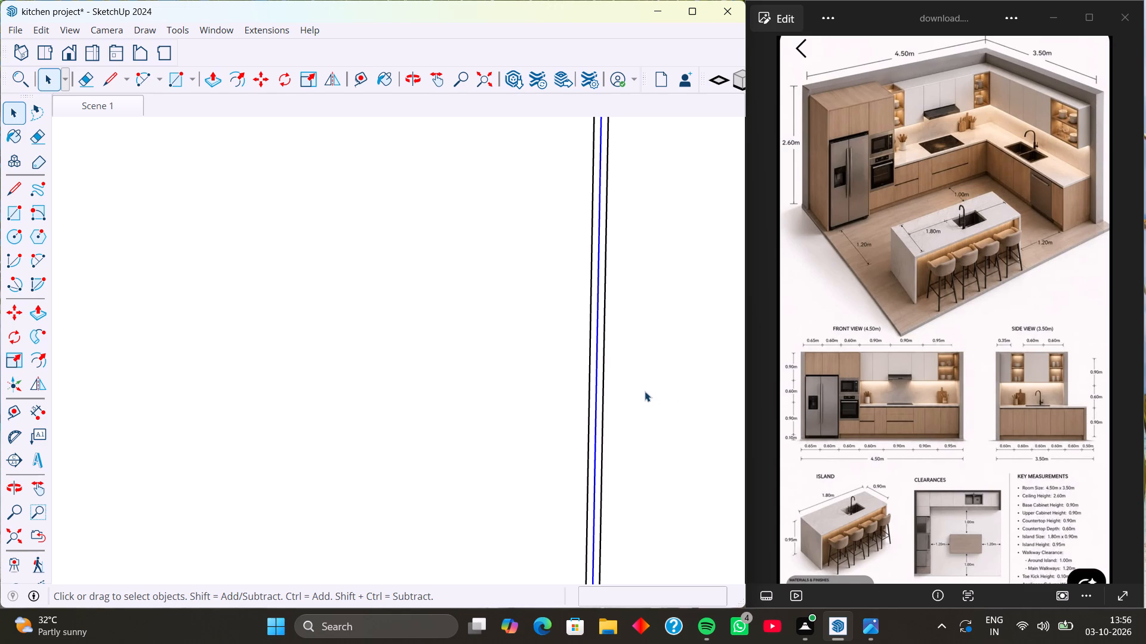
pyautogui.press('Delete')
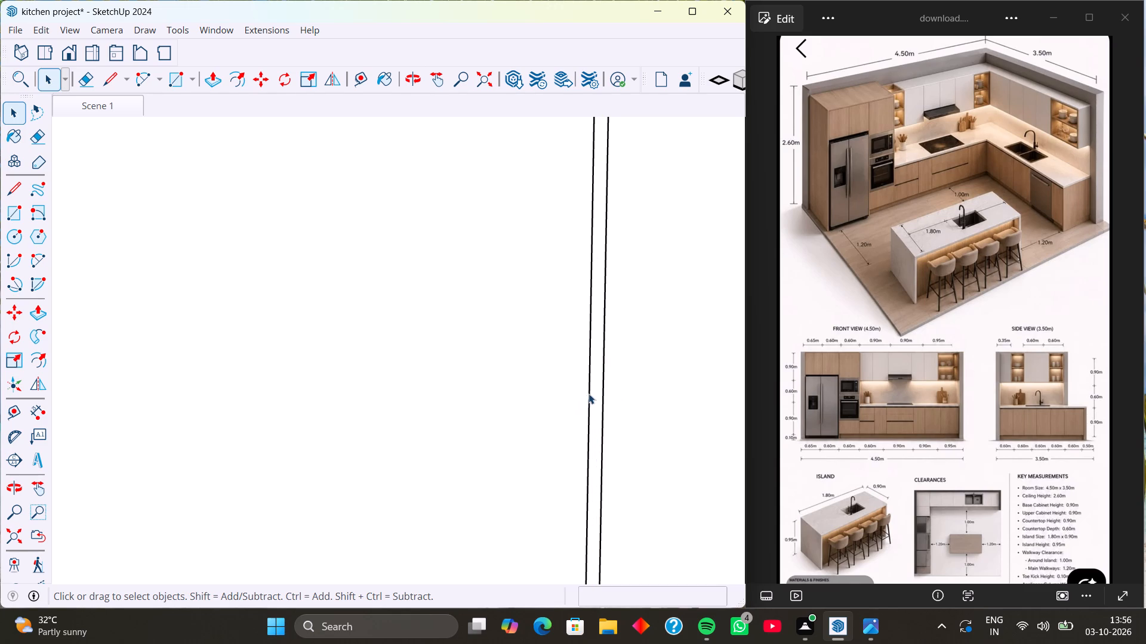
# Check whether the narrow strip between that door's two remaining centre lines can be selected as a separate face.
pyautogui.click(589, 394)
pyautogui.click(593, 390)
pyautogui.click(593, 390)
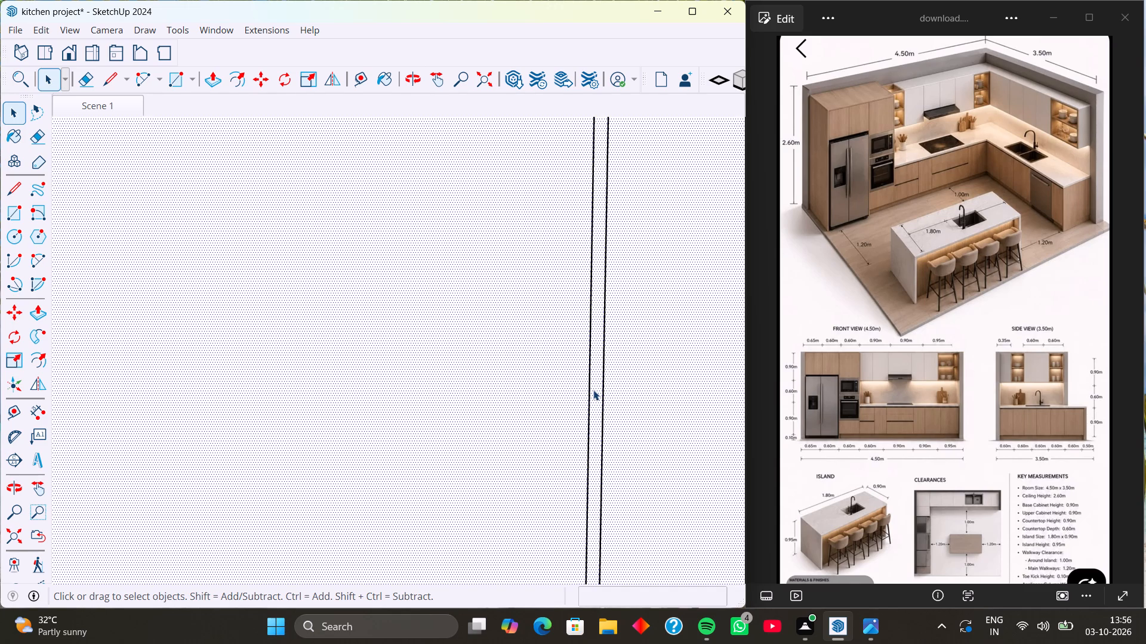
pyautogui.click(593, 390)
pyautogui.tripleClick(593, 390)
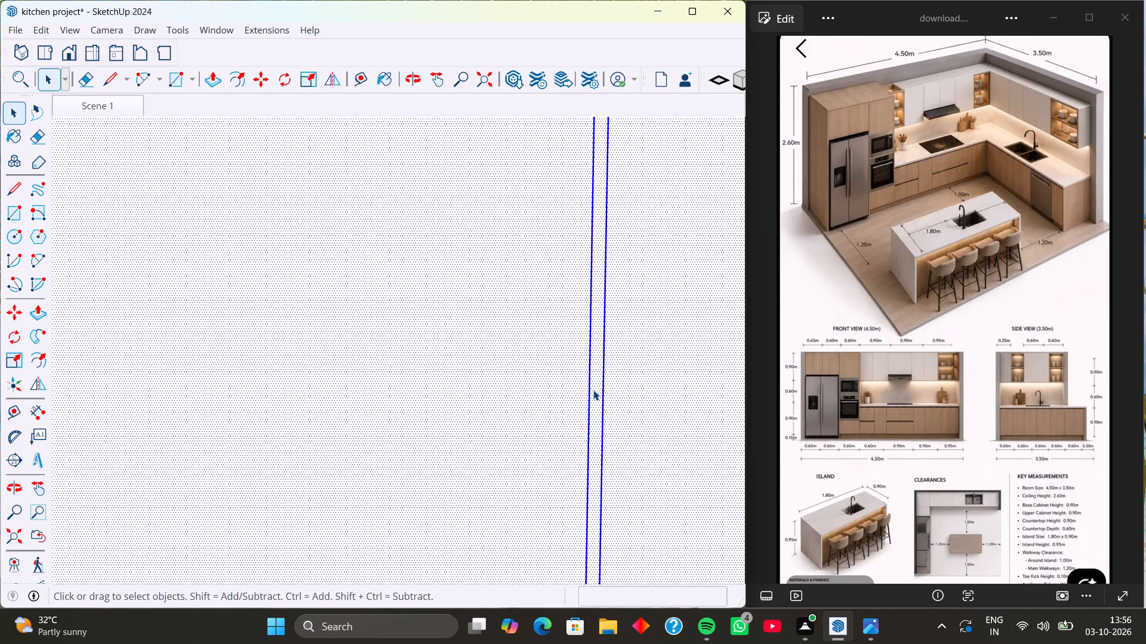
pyautogui.click(593, 390)
pyautogui.scroll(-5, 593, 390)
pyautogui.click(592, 392)
pyautogui.scroll(6, 589, 402)
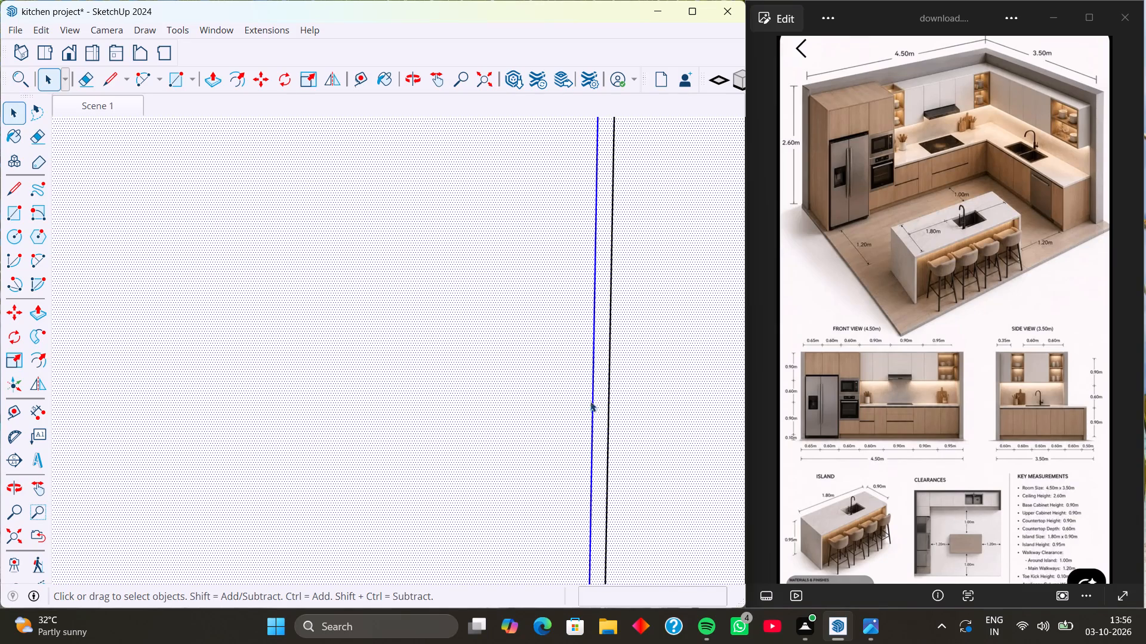
pyautogui.click(600, 389)
pyautogui.scroll(-5, 600, 389)
pyautogui.tripleClick(600, 389)
pyautogui.click(600, 389)
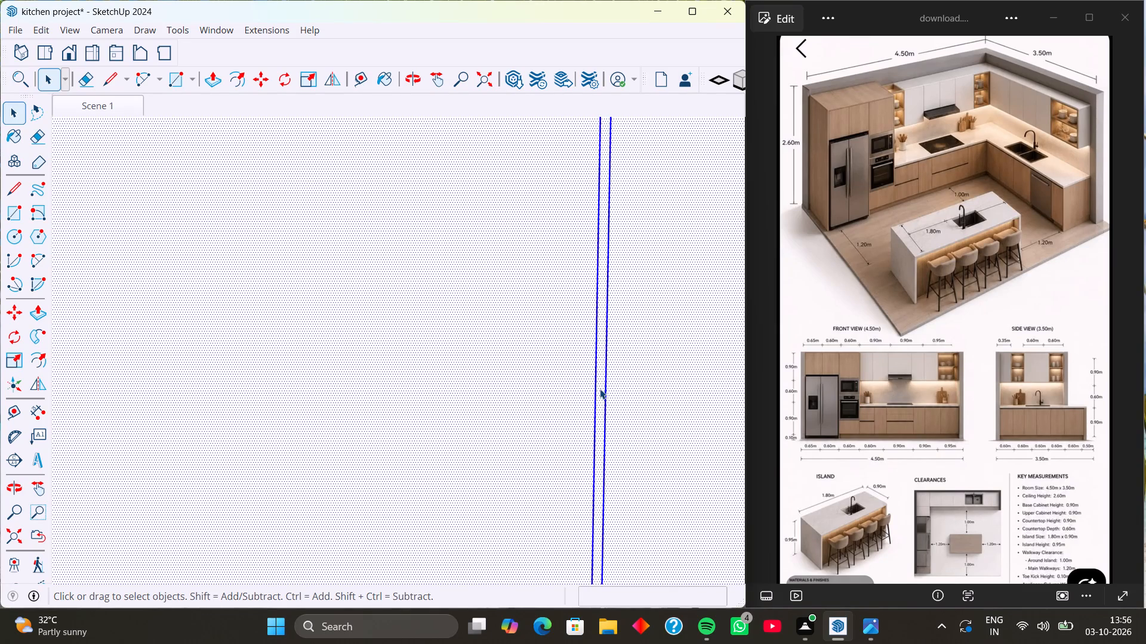
pyautogui.scroll(-20, 602, 391)
pyautogui.scroll(-12, 602, 391)
pyautogui.scroll(-4, 506, 435)
pyautogui.click(458, 498)
# Examine the narrow strip between the paired lines near the side run's free end by selecting it and its connected geometry.
pyautogui.scroll(6, 529, 309)
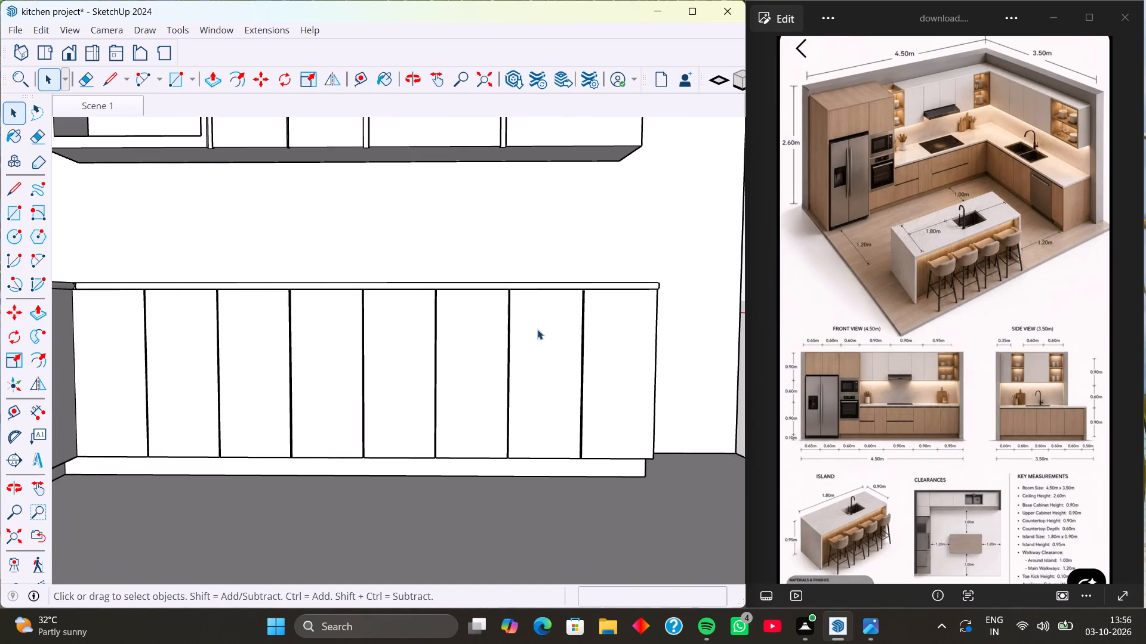
pyautogui.scroll(19, 568, 339)
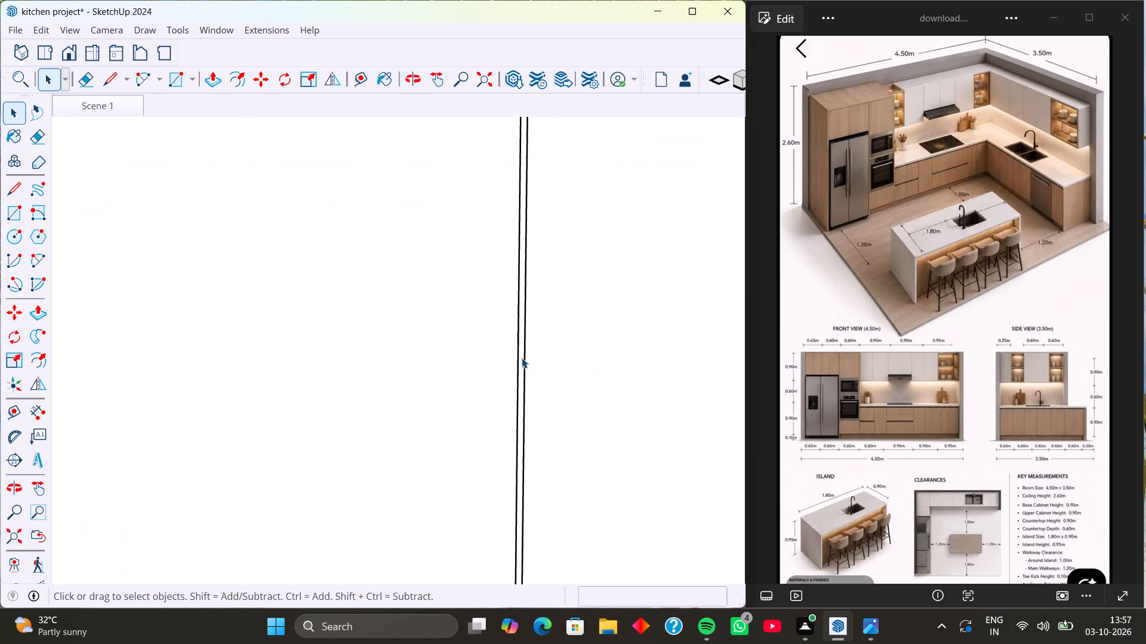
pyautogui.click(517, 354)
pyautogui.scroll(6, 517, 354)
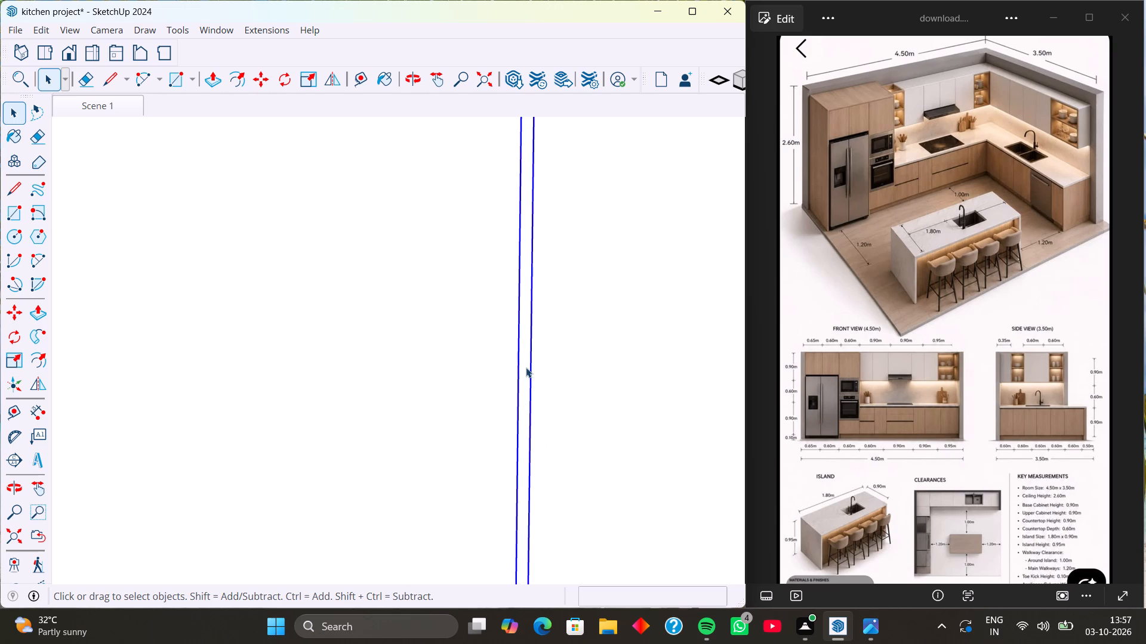
pyautogui.click(523, 372)
pyautogui.doubleClick(523, 373)
pyautogui.tripleClick(523, 373)
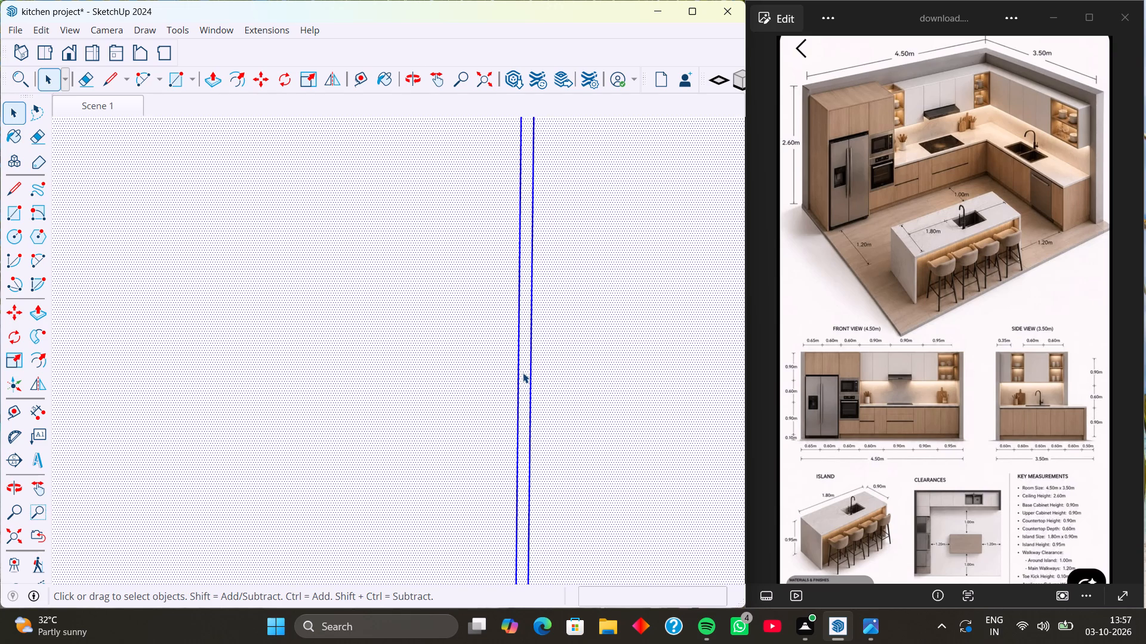
pyautogui.tripleClick(523, 373)
pyautogui.scroll(-20, 390, 212)
pyautogui.scroll(-6, 390, 212)
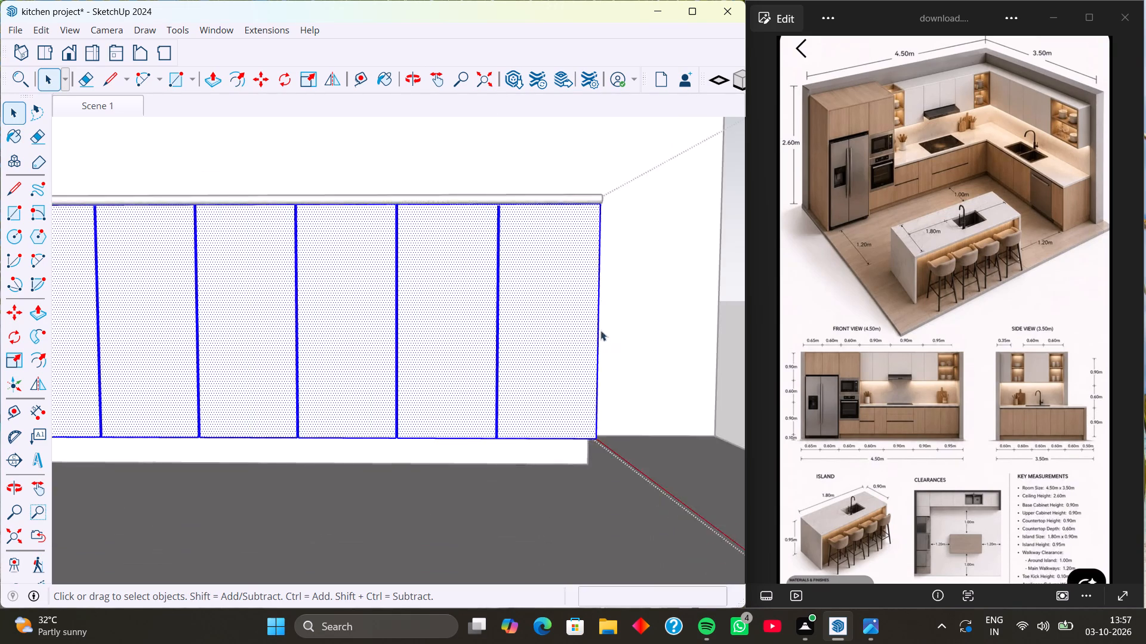
pyautogui.scroll(-9, 600, 330)
pyautogui.moveTo(396, 429); pyautogui.dragTo(347, 499, button='middle')
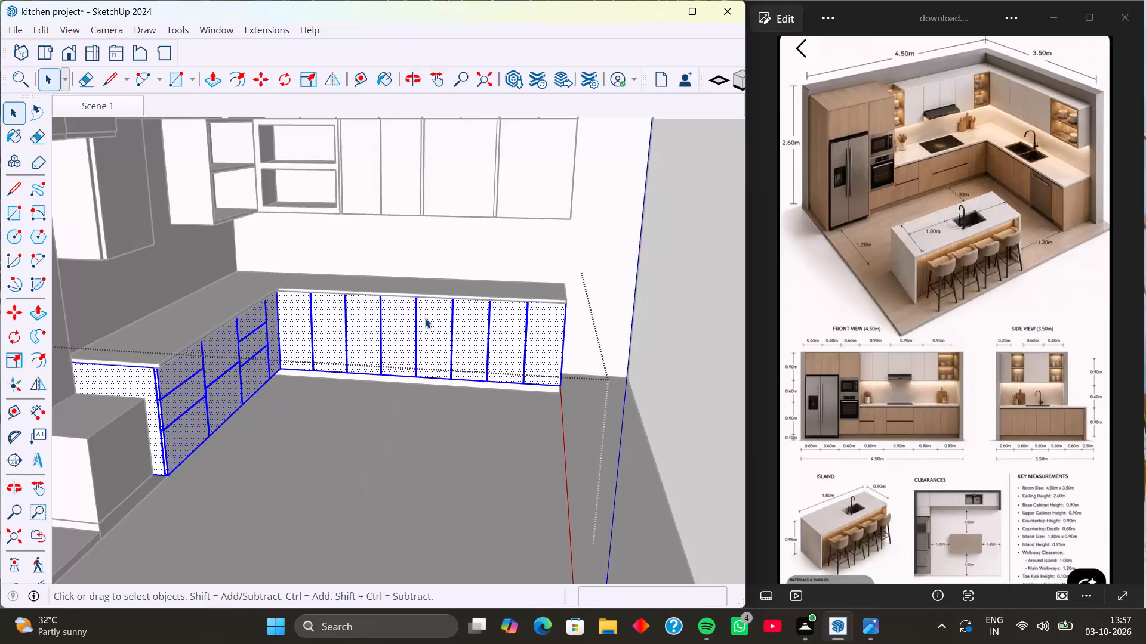
pyautogui.tripleClick(425, 318)
pyautogui.click(425, 318)
pyautogui.scroll(10, 499, 318)
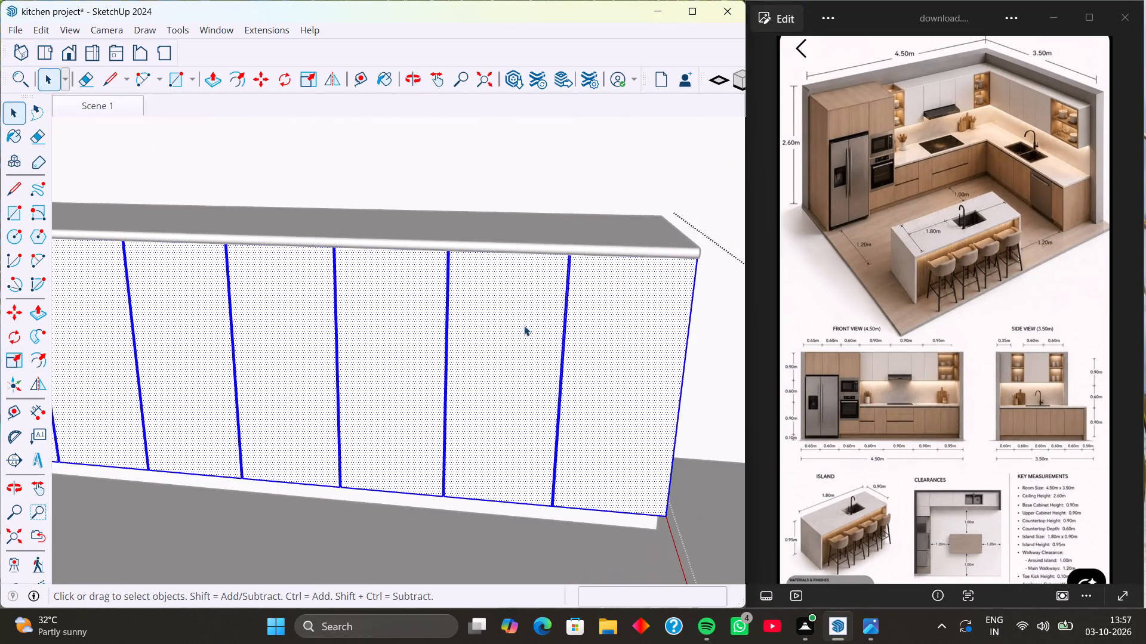
pyautogui.scroll(20, 524, 326)
pyautogui.scroll(7, 524, 326)
pyautogui.click(579, 331)
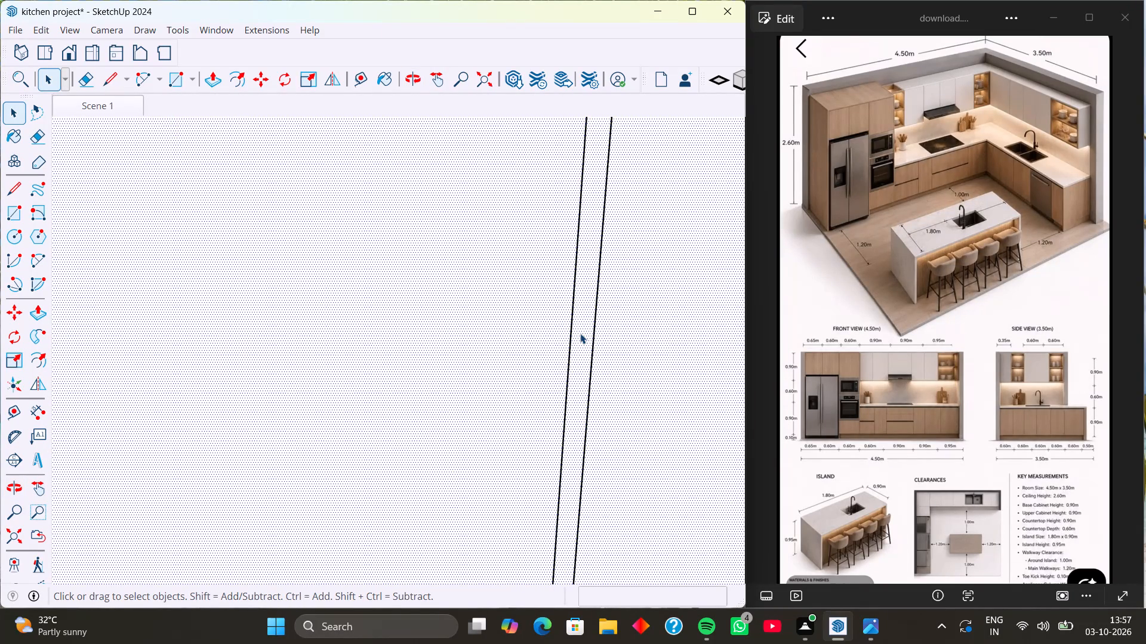
pyautogui.doubleClick(580, 333)
pyautogui.tripleClick(580, 333)
pyautogui.doubleClick(580, 333)
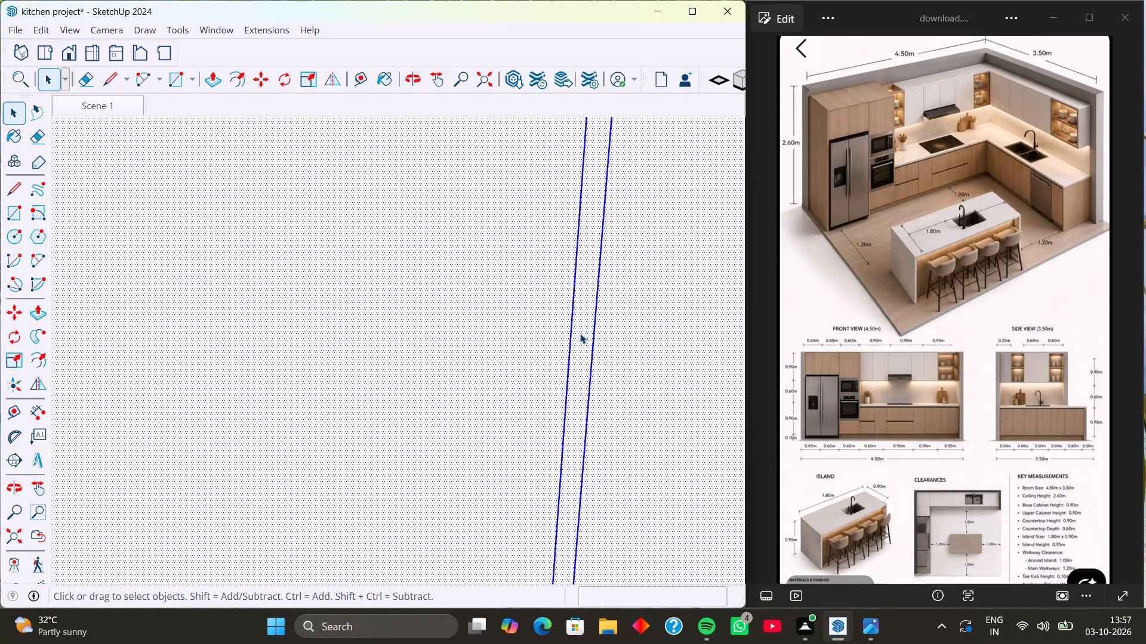
pyautogui.scroll(-20, 580, 333)
pyautogui.scroll(-20, 580, 333)
pyautogui.scroll(-2, 580, 333)
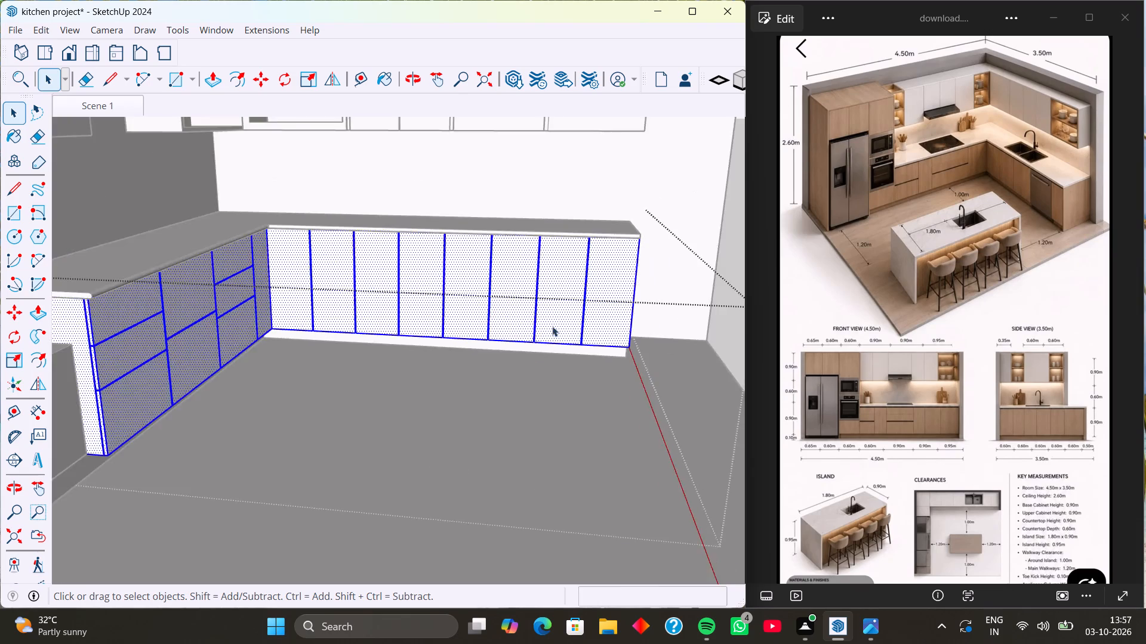
pyautogui.scroll(-6, 552, 326)
pyautogui.click(429, 491)
# Find another side-run base door with three vertical centre lines and delete the middle line.
pyautogui.scroll(16, 423, 317)
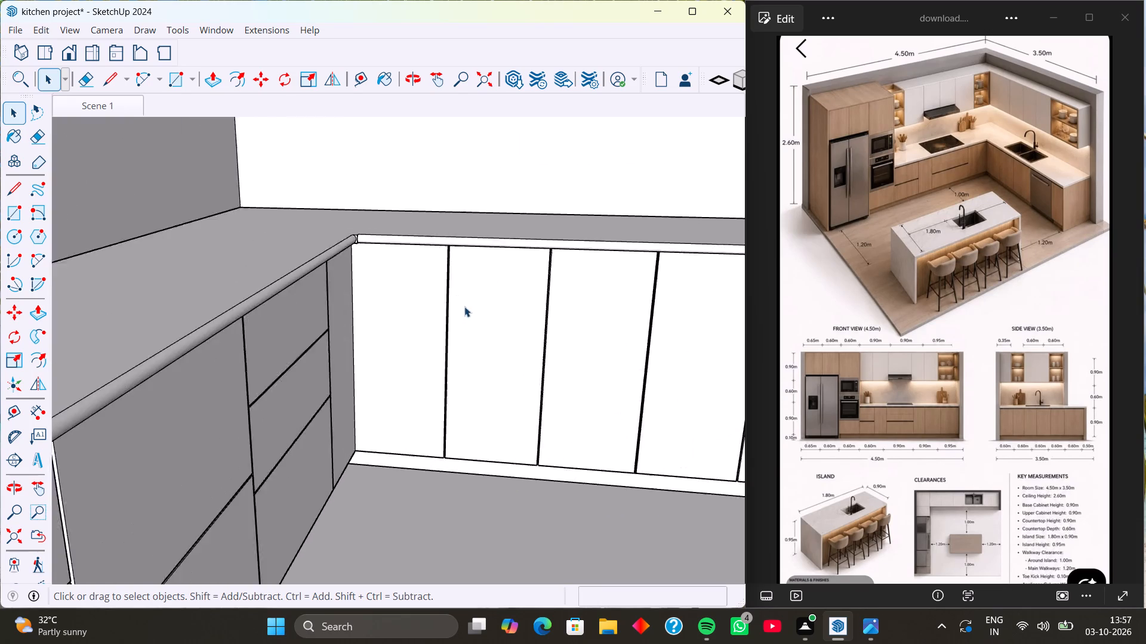
pyautogui.scroll(19, 464, 306)
pyautogui.scroll(5, 408, 324)
pyautogui.moveTo(406, 323); pyautogui.dragTo(473, 333, button='middle')
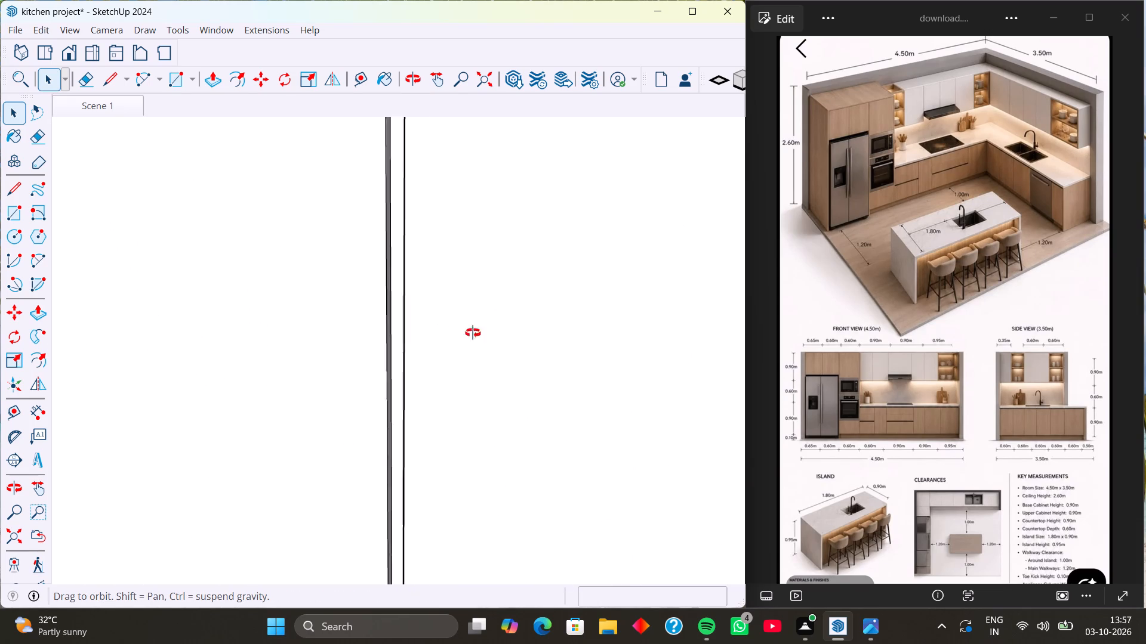
pyautogui.moveTo(473, 333); pyautogui.dragTo(424, 334, button='middle')
pyautogui.scroll(1, 424, 334)
pyautogui.scroll(-11, 288, 263)
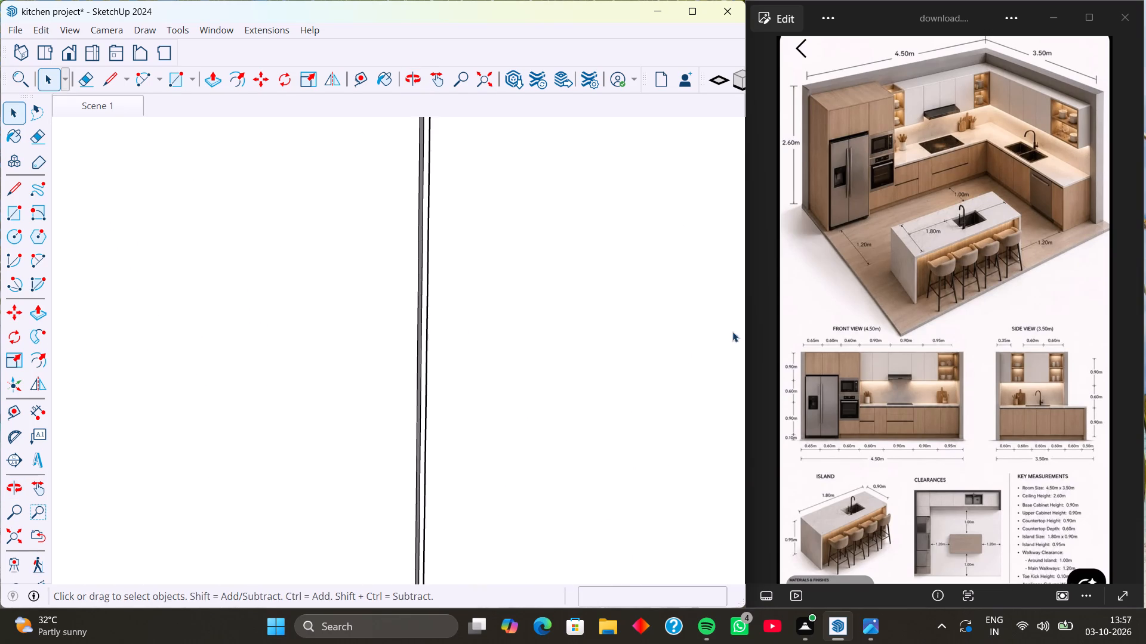
pyautogui.scroll(-13, 389, 281)
pyautogui.scroll(12, 666, 316)
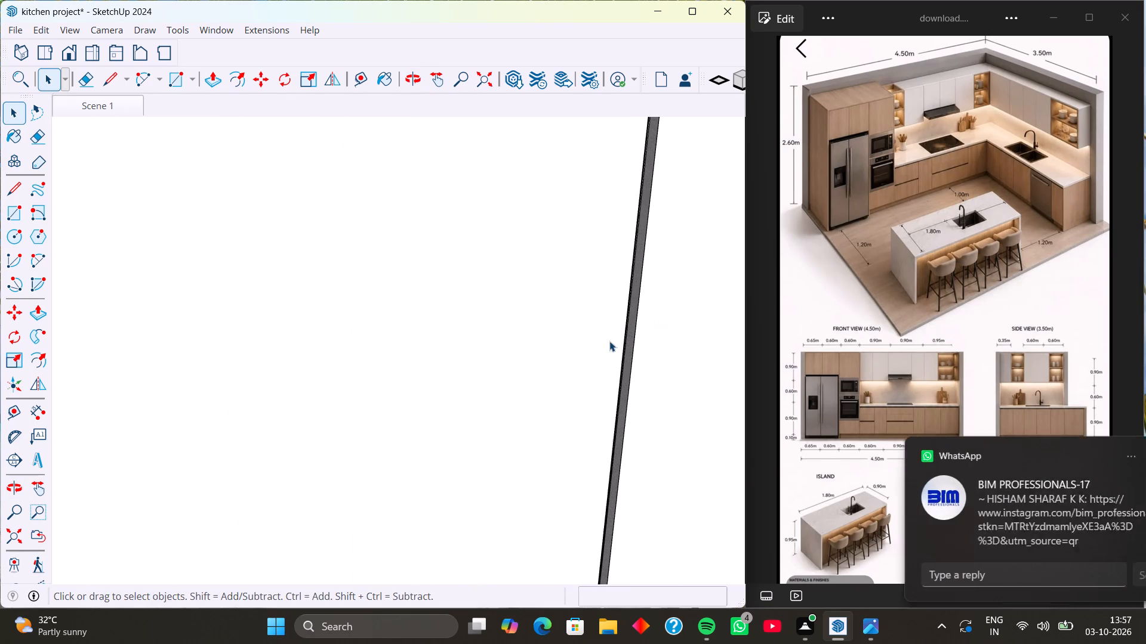
pyautogui.moveTo(604, 339); pyautogui.dragTo(578, 283, button='middle')
pyautogui.scroll(1, 605, 336)
pyautogui.scroll(1, 635, 259)
pyautogui.scroll(-12, 482, 260)
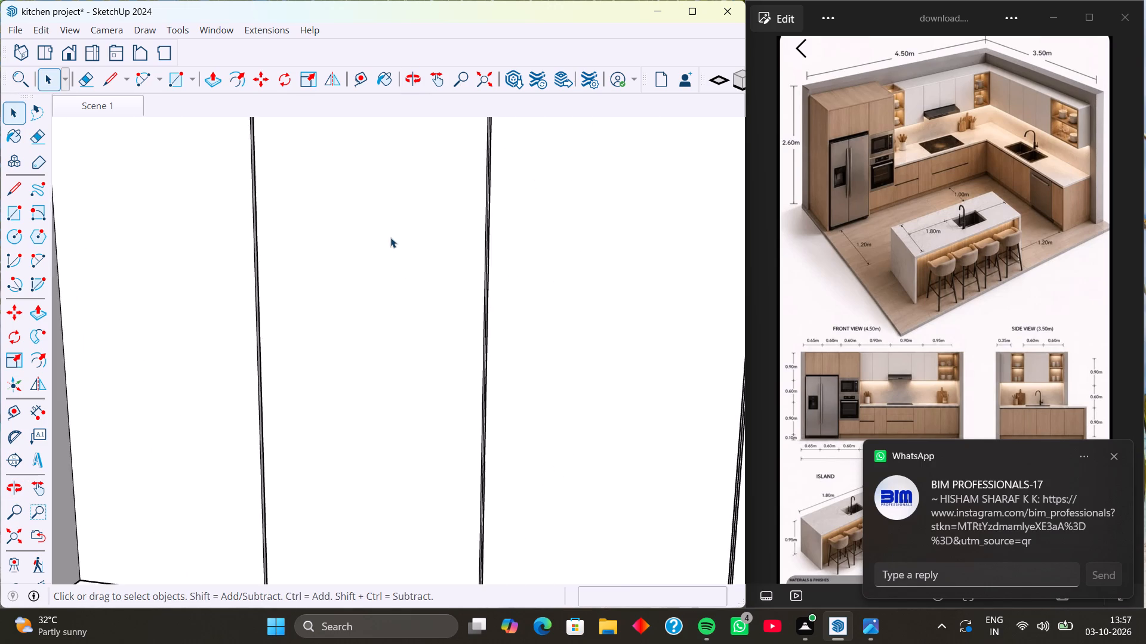
pyautogui.scroll(-5, 390, 237)
pyautogui.scroll(19, 671, 334)
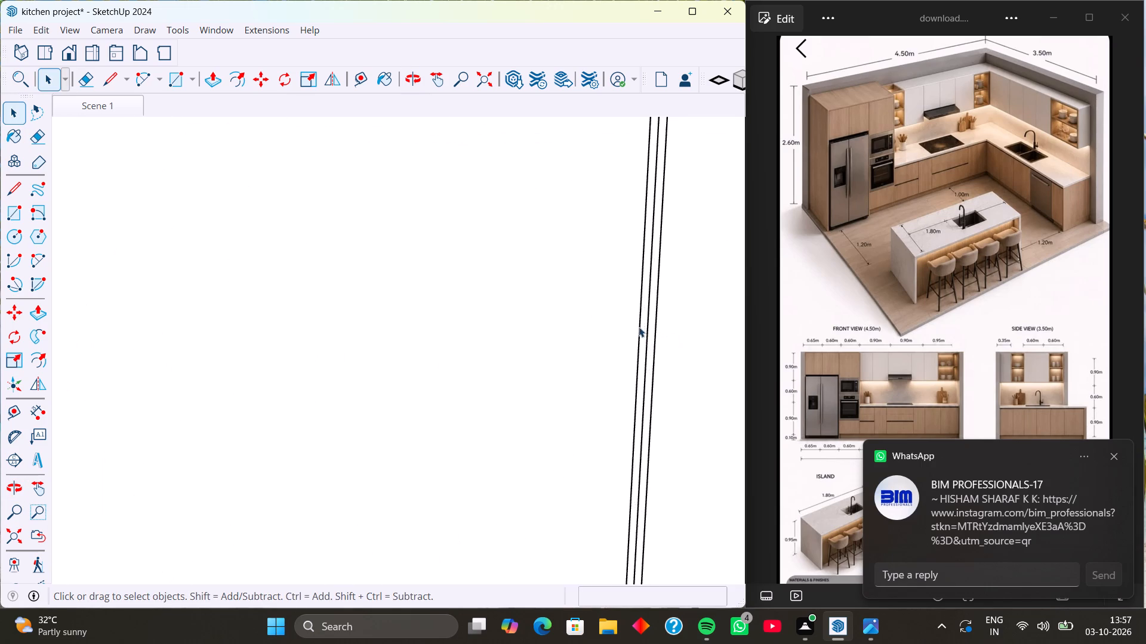
pyautogui.scroll(6, 639, 327)
pyautogui.click(656, 305)
pyautogui.click(655, 306)
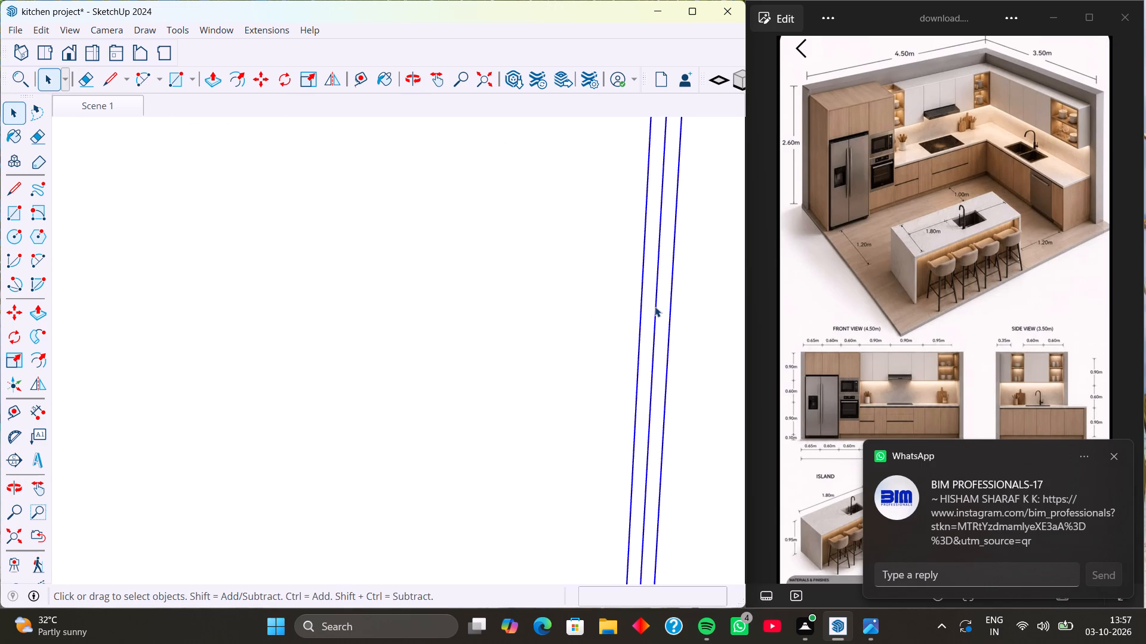
pyautogui.click(655, 306)
pyautogui.click(657, 307)
pyautogui.press('Delete')
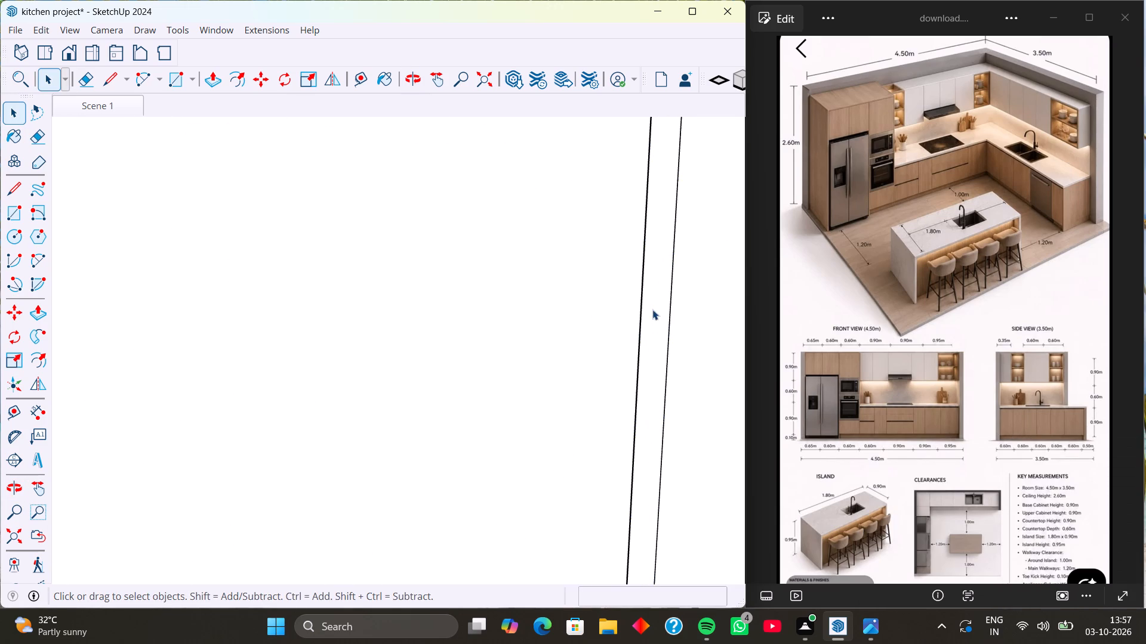
# Check how the narrow strip left between that door's two centre lines selects with its adjoining door faces.
pyautogui.click(652, 309)
pyautogui.tripleClick(651, 311)
pyautogui.click(651, 311)
pyautogui.doubleClick(651, 311)
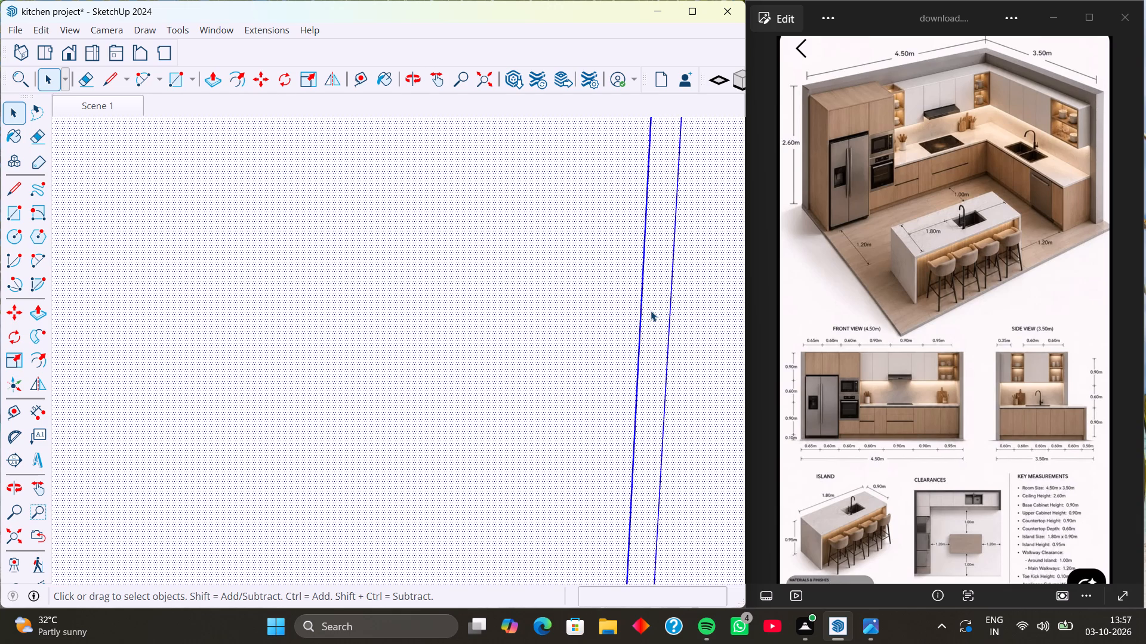
pyautogui.scroll(-10, 496, 251)
pyautogui.scroll(7, 572, 285)
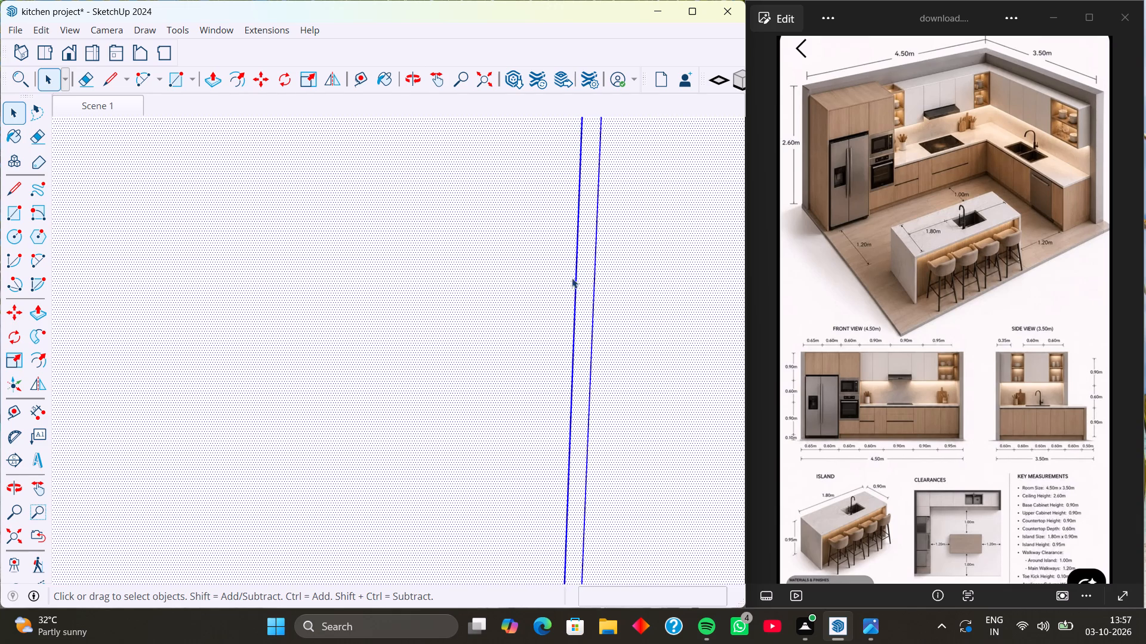
pyautogui.scroll(5, 572, 278)
pyautogui.tripleClick(601, 253)
pyautogui.click(604, 256)
pyautogui.scroll(-8, 579, 239)
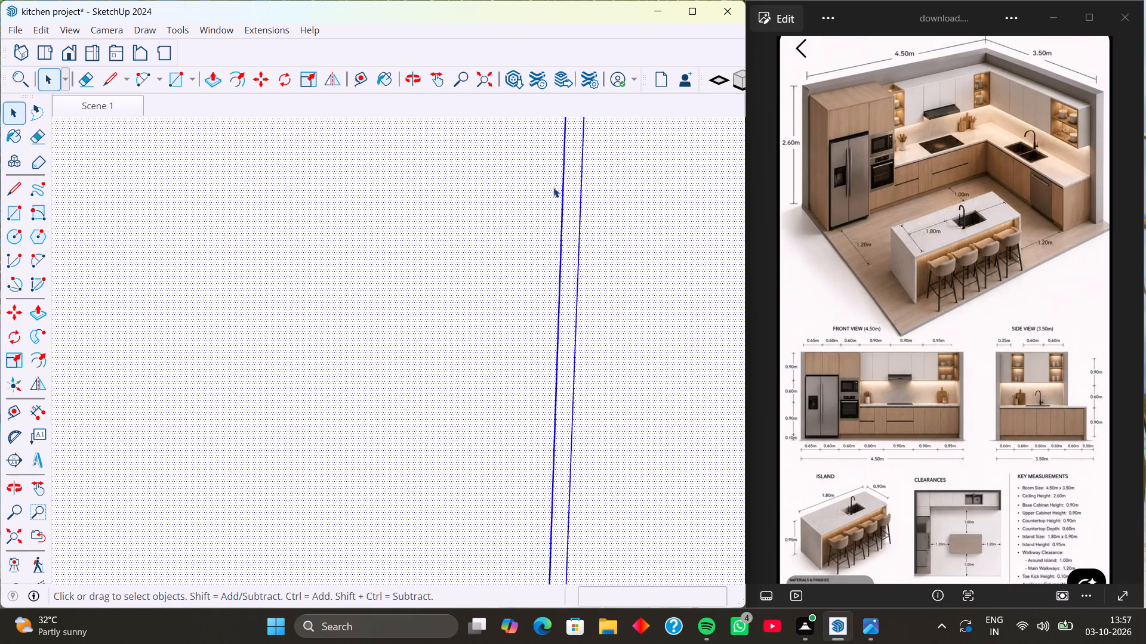
pyautogui.scroll(-20, 553, 187)
pyautogui.scroll(-13, 553, 187)
pyautogui.scroll(-3, 571, 264)
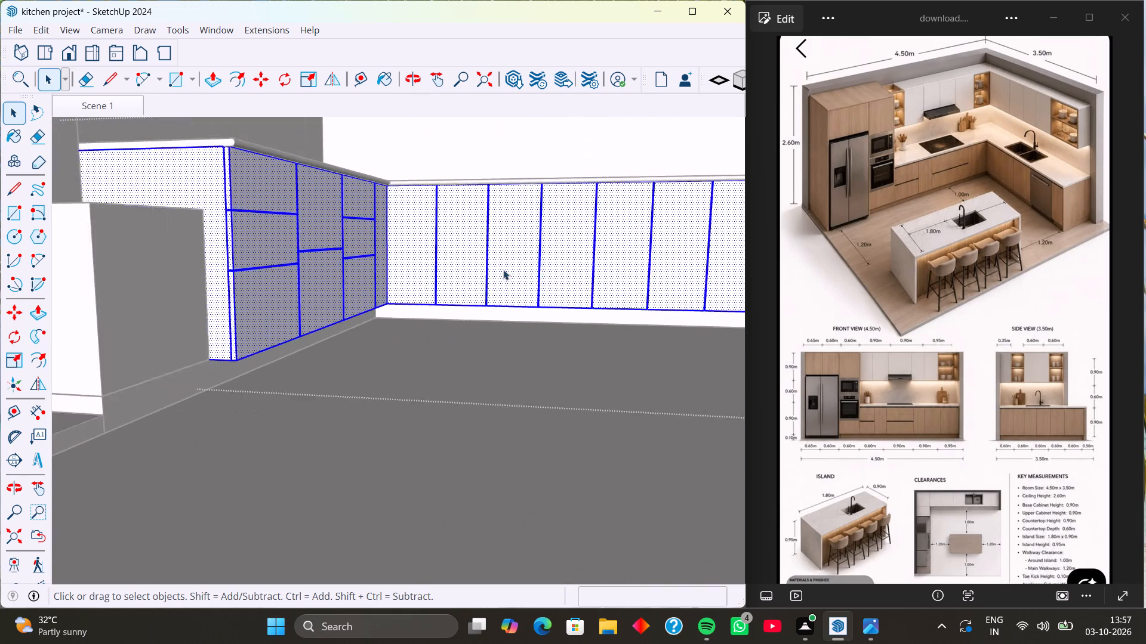
pyautogui.click(553, 521)
# Examine the narrow strip between a pair of vertical lines on the side-run base doors by selecting it with its connected geometry.
pyautogui.scroll(6, 556, 268)
pyautogui.scroll(11, 515, 239)
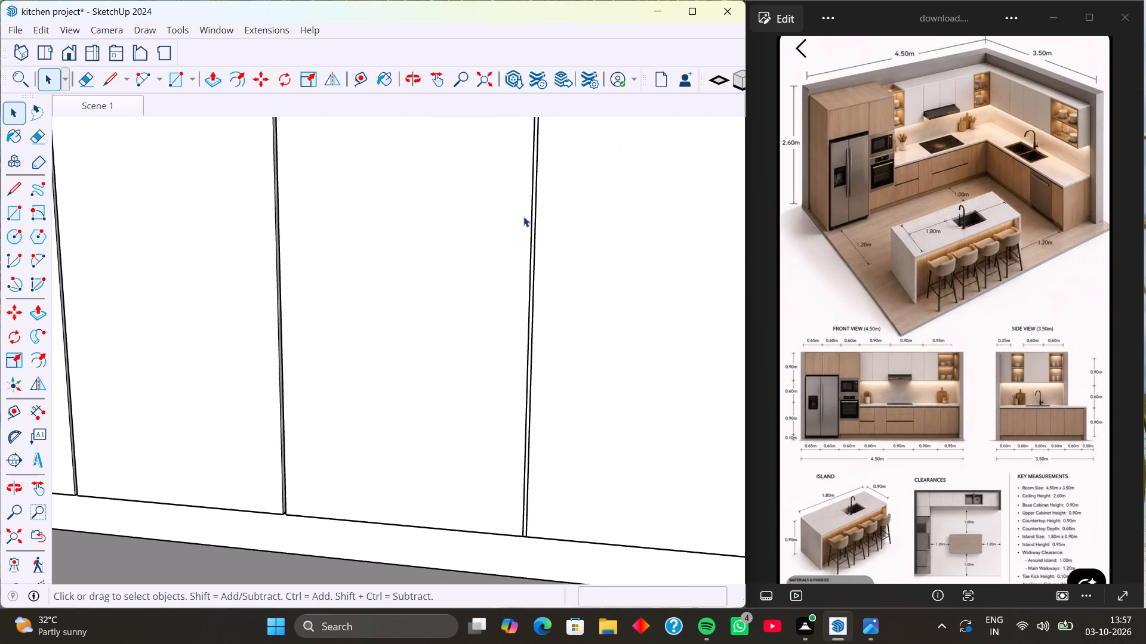
pyautogui.scroll(12, 523, 216)
pyautogui.click(546, 203)
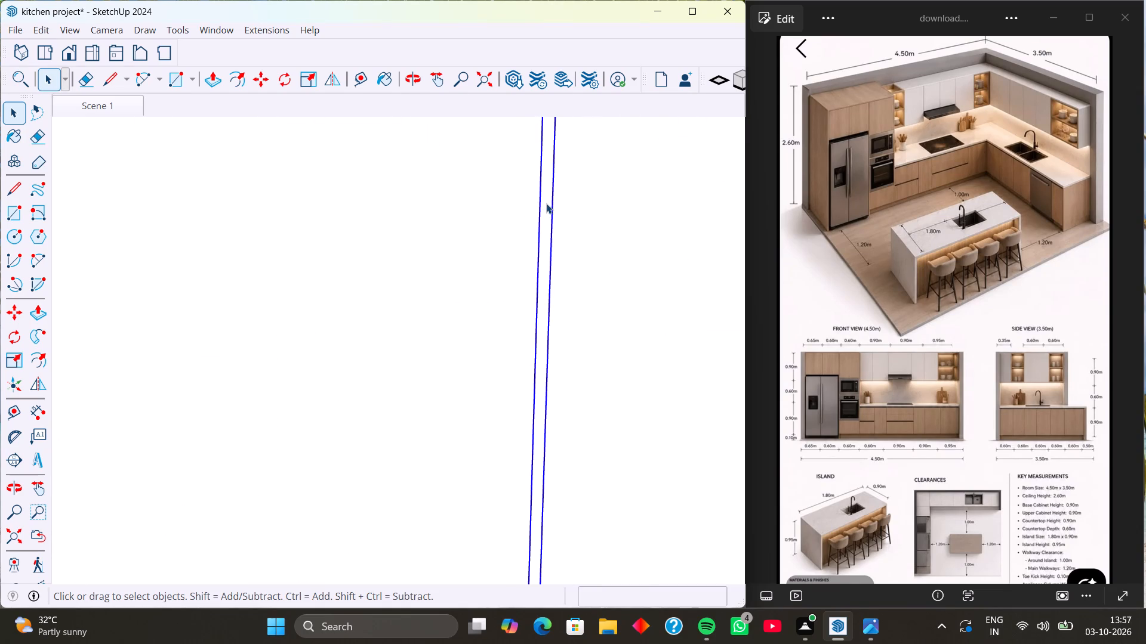
pyautogui.doubleClick(546, 203)
pyautogui.click(546, 203)
pyautogui.scroll(4, 546, 203)
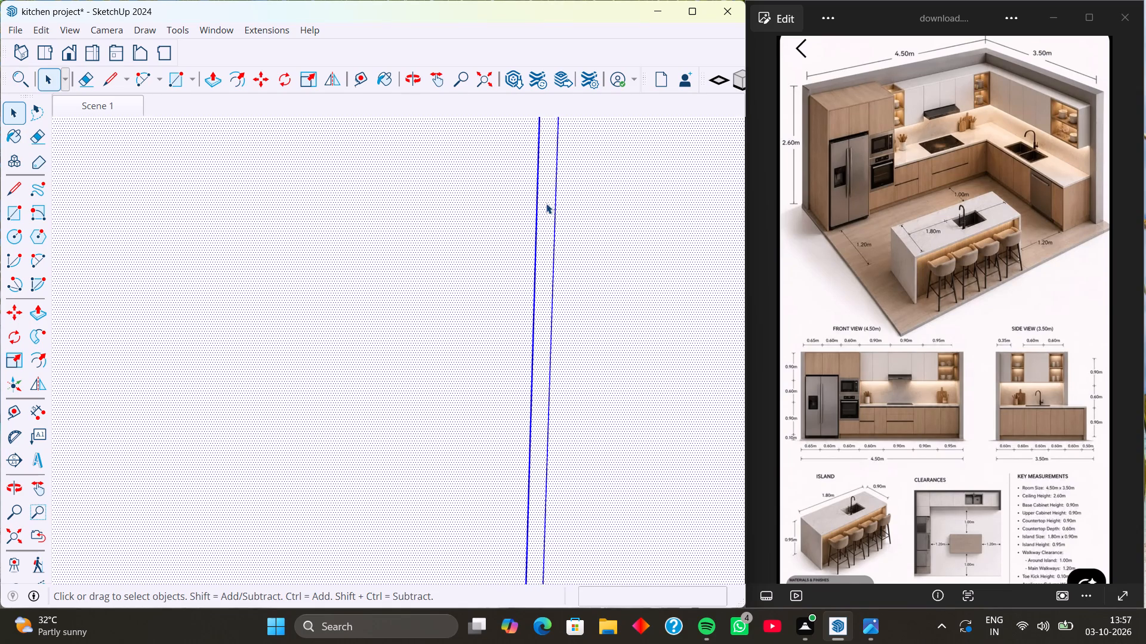
pyautogui.tripleClick(546, 203)
pyautogui.doubleClick(546, 203)
pyautogui.click(546, 203)
pyautogui.click(464, 258)
# Check whether the right-hand line of that pair and the strip's face select separately from the adjoining doors, and clear the selection.
pyautogui.doubleClick(549, 218)
pyautogui.moveTo(547, 218); pyautogui.dragTo(555, 218)
pyautogui.doubleClick(556, 217)
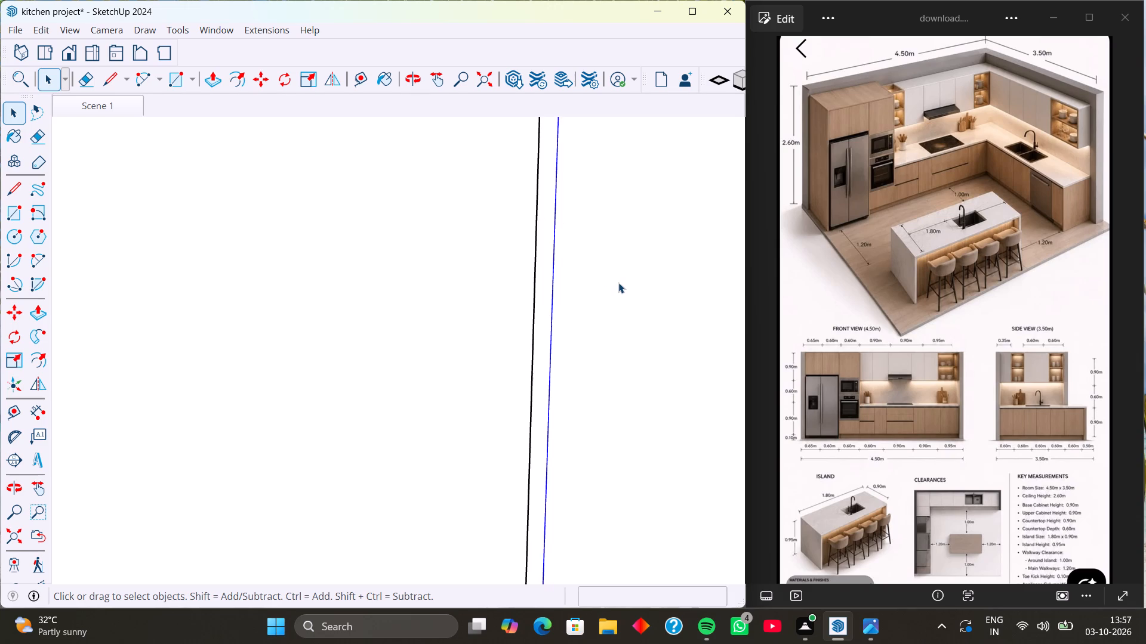
pyautogui.click(542, 164)
pyautogui.click(542, 164)
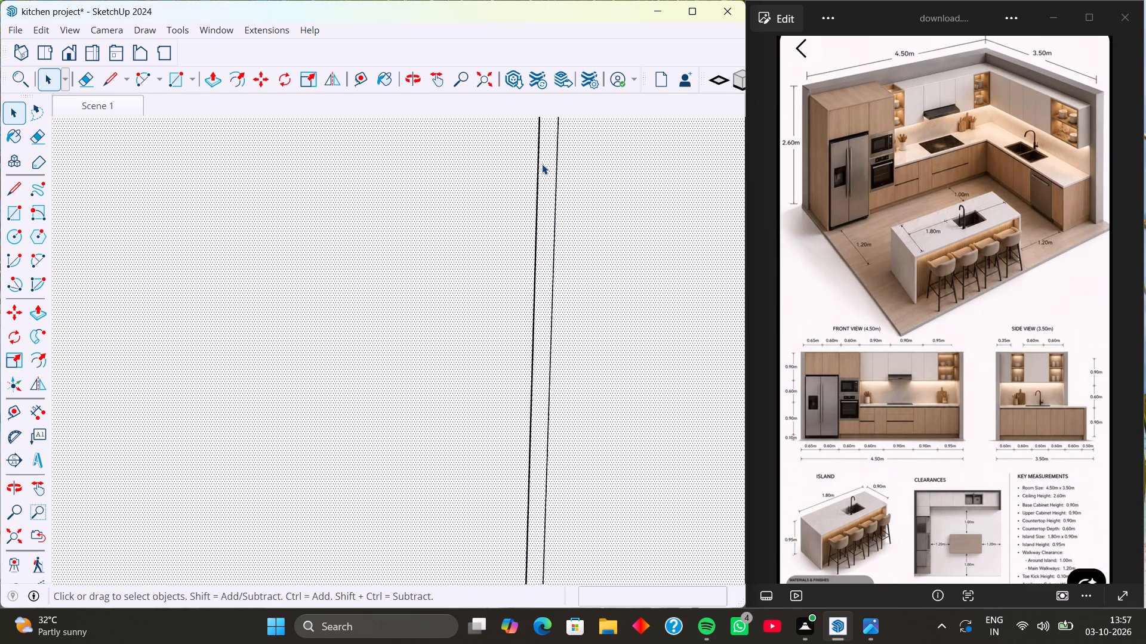
pyautogui.tripleClick(542, 164)
pyautogui.tripleClick(542, 164)
pyautogui.tripleClick(542, 164)
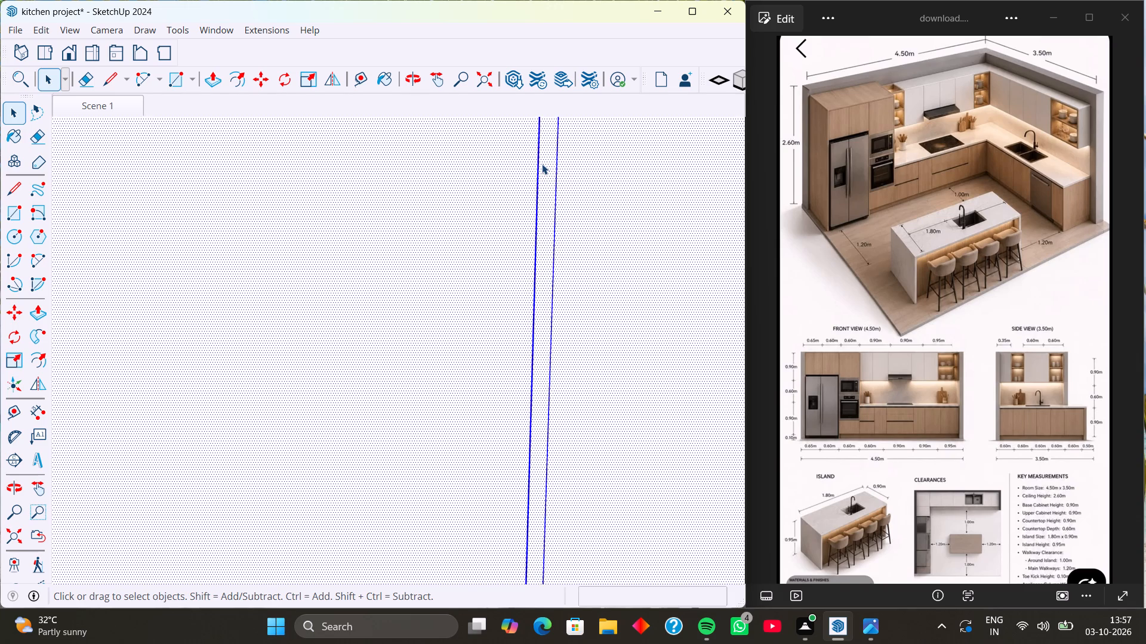
pyautogui.tripleClick(542, 164)
pyautogui.scroll(-3, 538, 174)
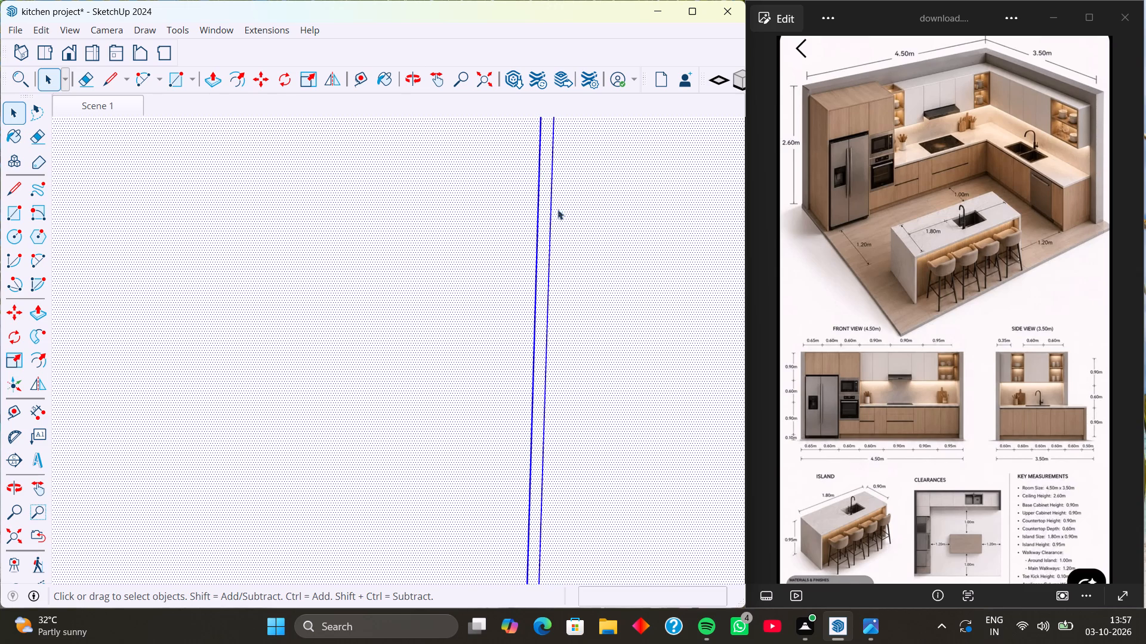
pyautogui.scroll(-20, 557, 209)
pyautogui.scroll(-19, 557, 209)
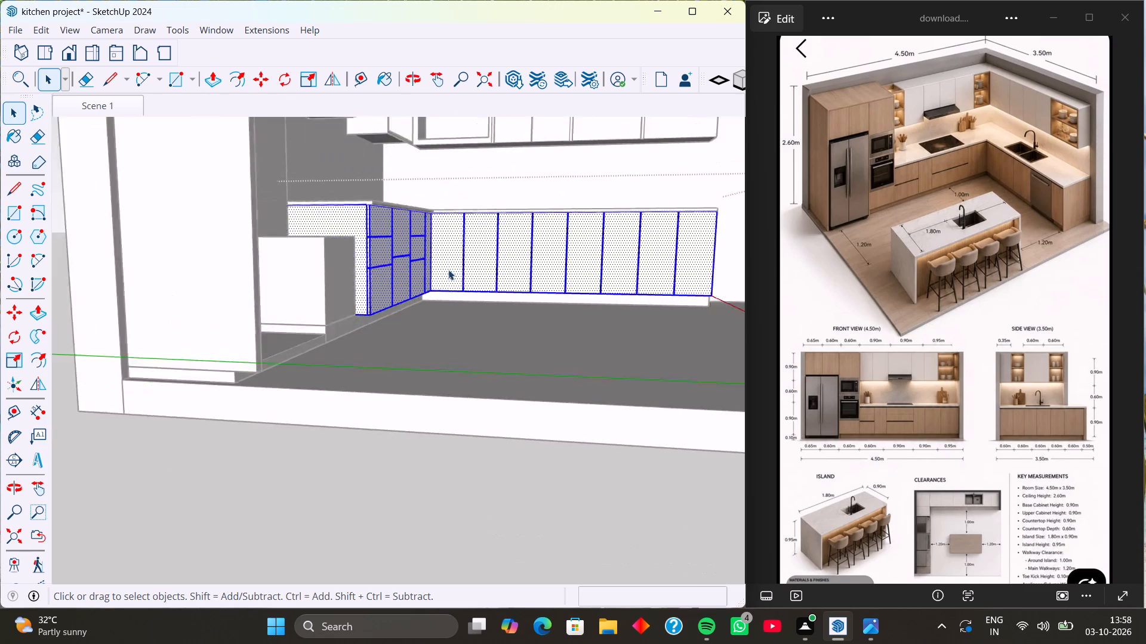
pyautogui.scroll(-2, 448, 270)
pyautogui.click(433, 385)
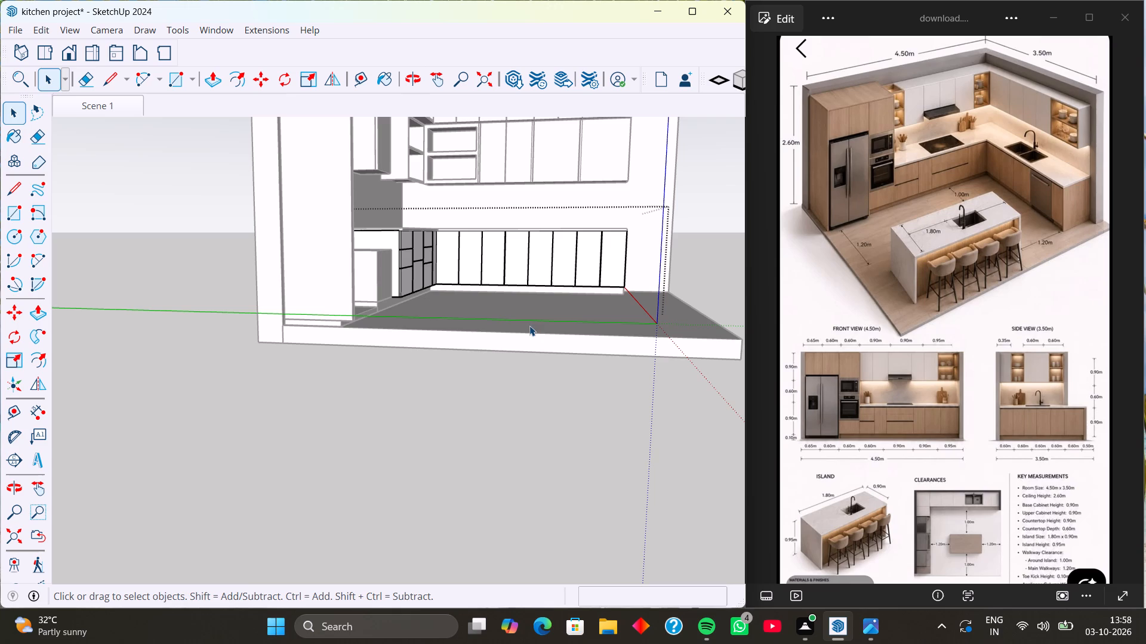
pyautogui.moveTo(701, 155); pyautogui.dragTo(699, 110)
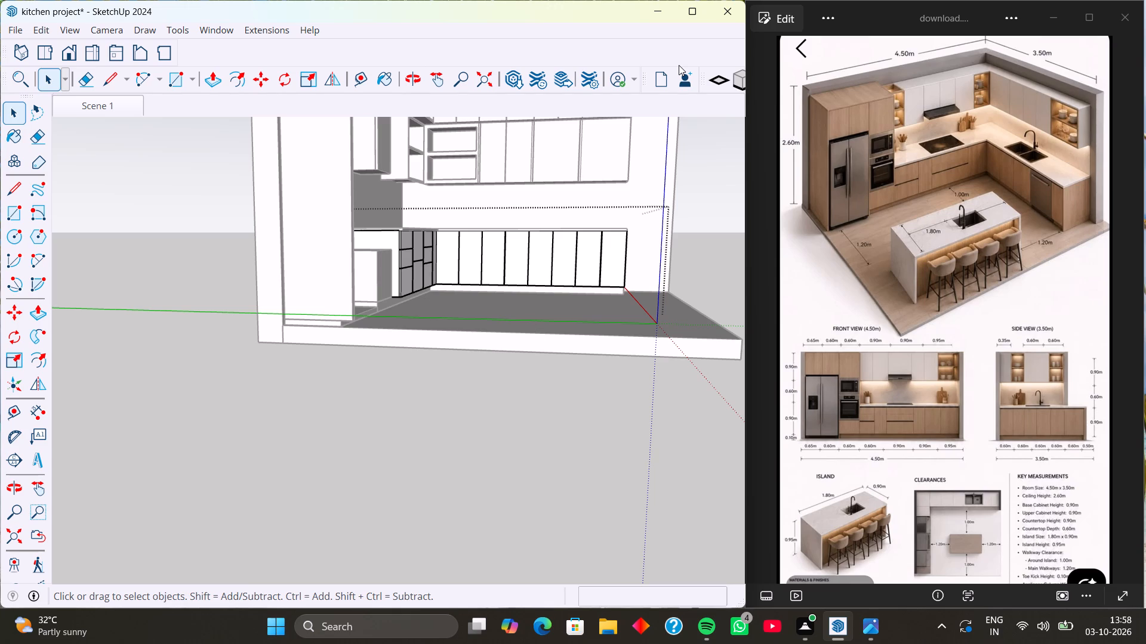
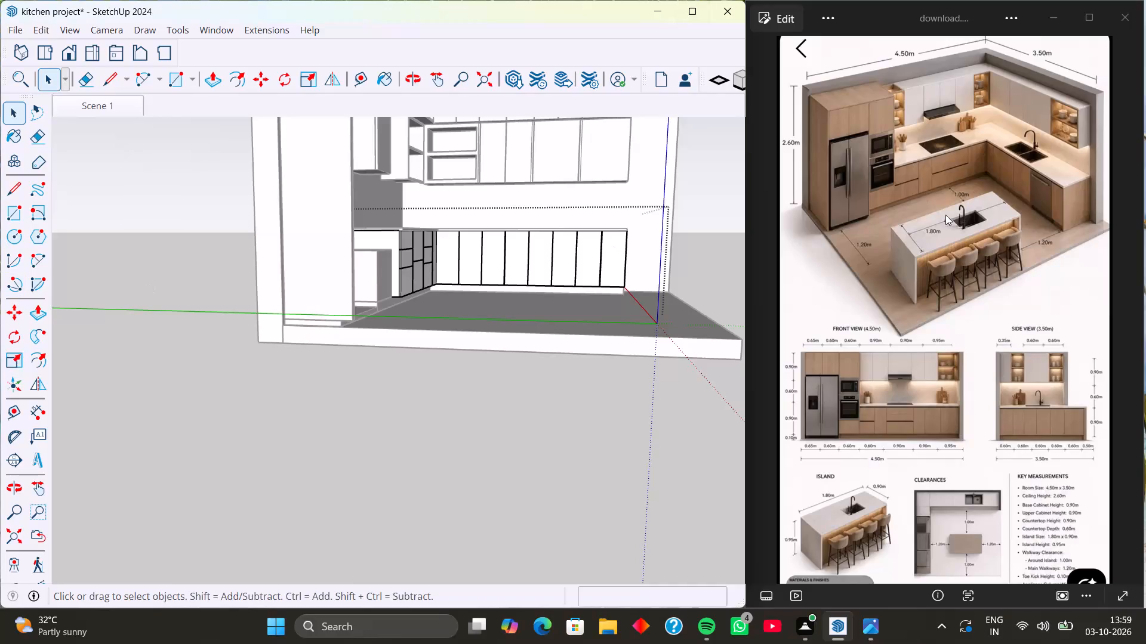
# Clear the selection and examine the kitchen's tall units, base cabinets and wall cabinets from the open front of the room.
pyautogui.click(509, 473)
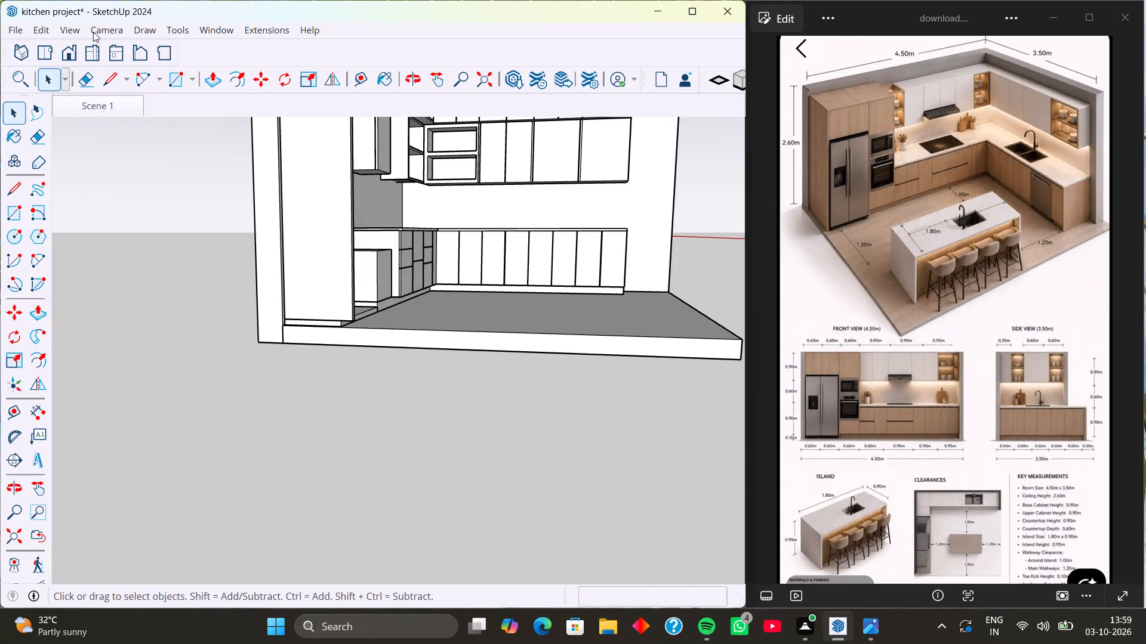
pyautogui.moveTo(378, 225); pyautogui.dragTo(343, 232, button='middle')
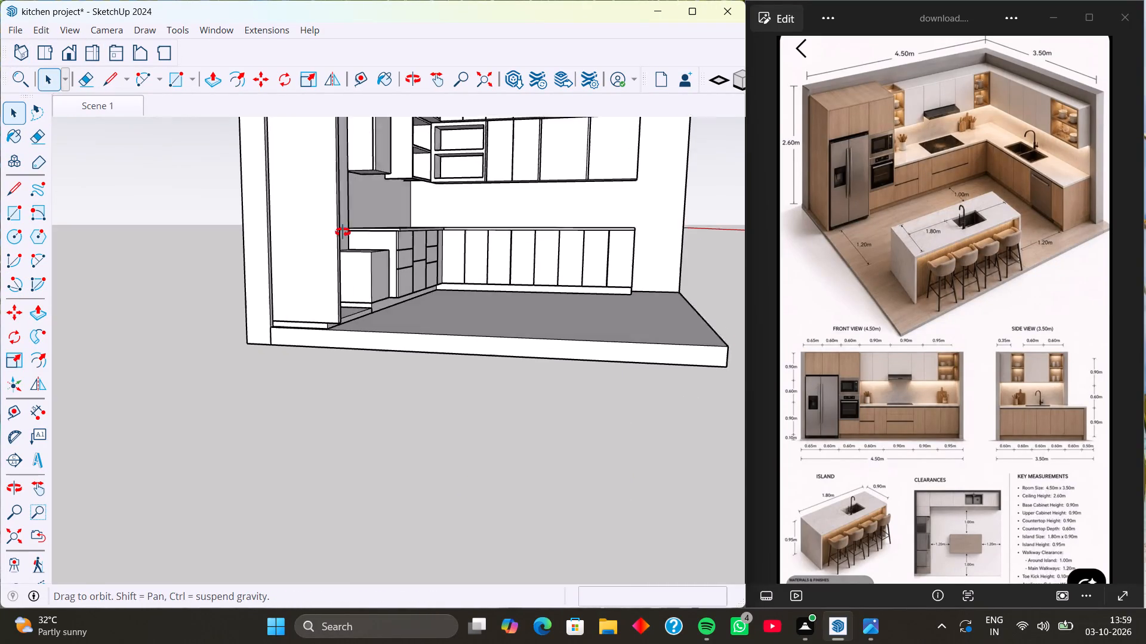
pyautogui.moveTo(343, 232); pyautogui.dragTo(220, 244, button='middle')
pyautogui.moveTo(301, 259); pyautogui.dragTo(236, 252, button='middle')
pyautogui.scroll(-4, 235, 253)
pyautogui.moveTo(297, 272); pyautogui.dragTo(208, 273, button='middle')
pyautogui.moveTo(302, 256); pyautogui.dragTo(254, 259, button='middle')
pyautogui.scroll(2, 262, 226)
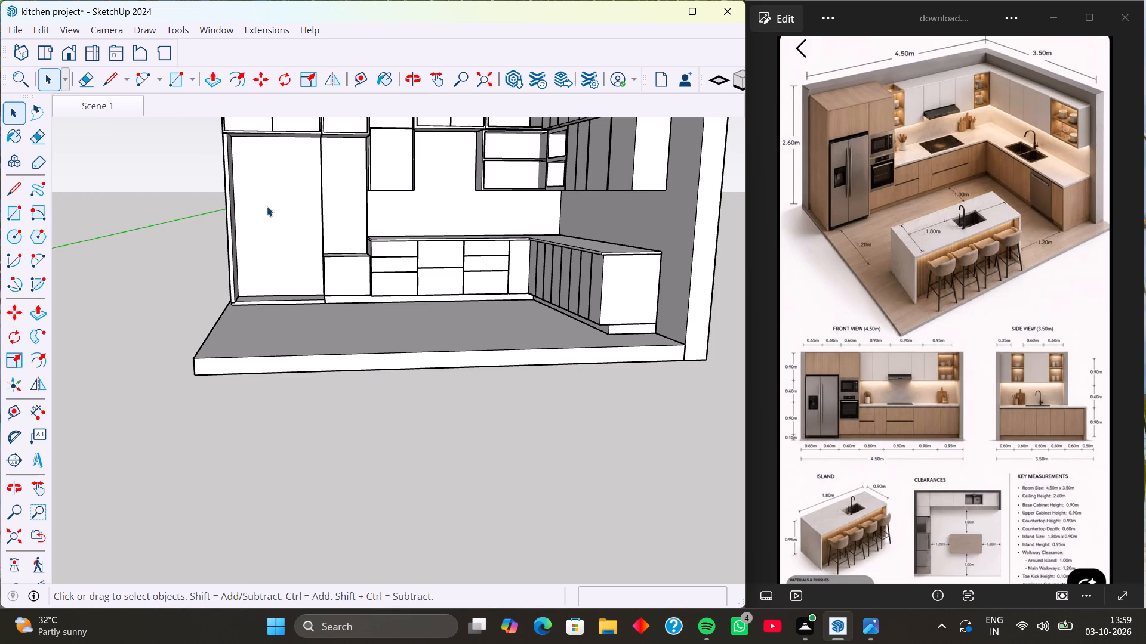
pyautogui.keyDown('shift'); pyautogui.moveTo(267, 206); pyautogui.dragTo(262, 252, button='middle'); pyautogui.keyUp('shift')
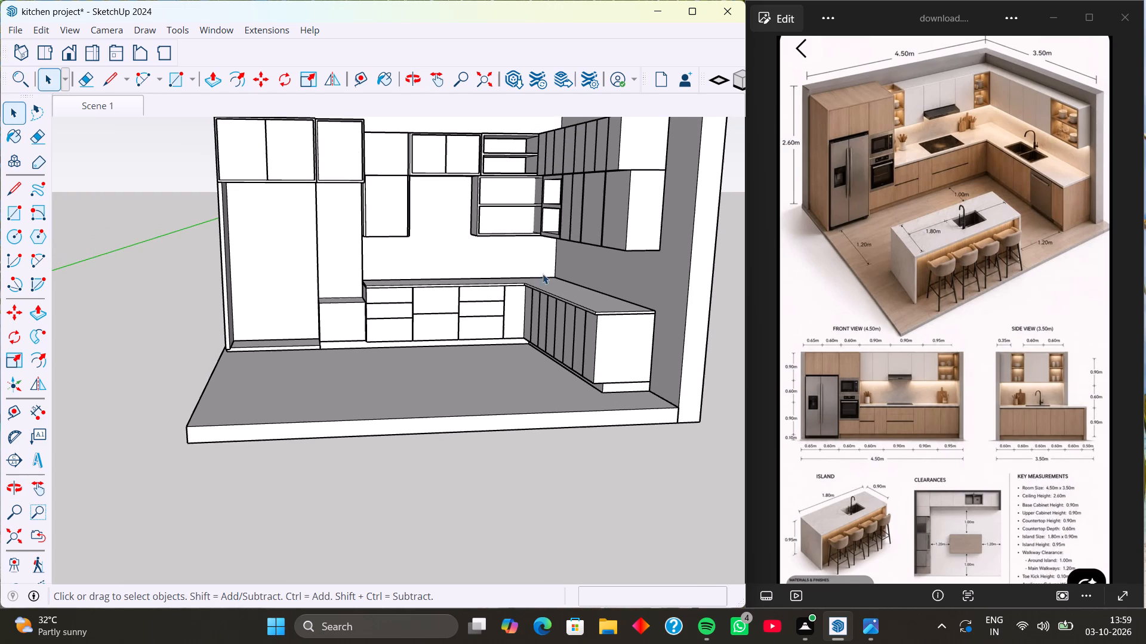
# Open the 3D Warehouse model library and dismiss its Terms of Use agreement to reach the content search.
pyautogui.click(212, 26)
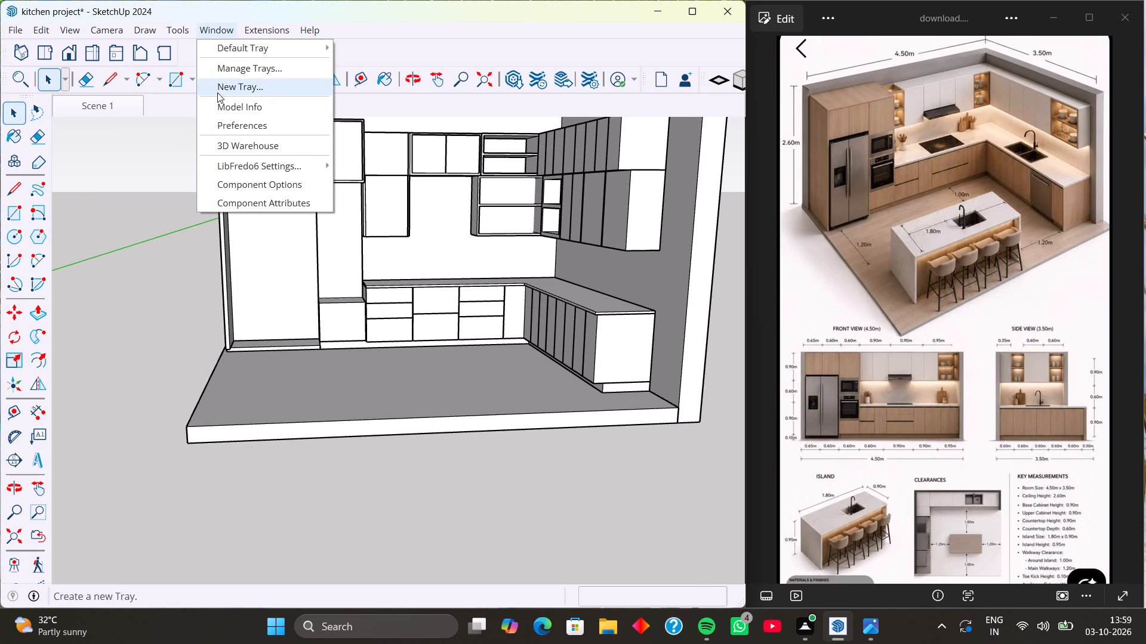
pyautogui.click(244, 145)
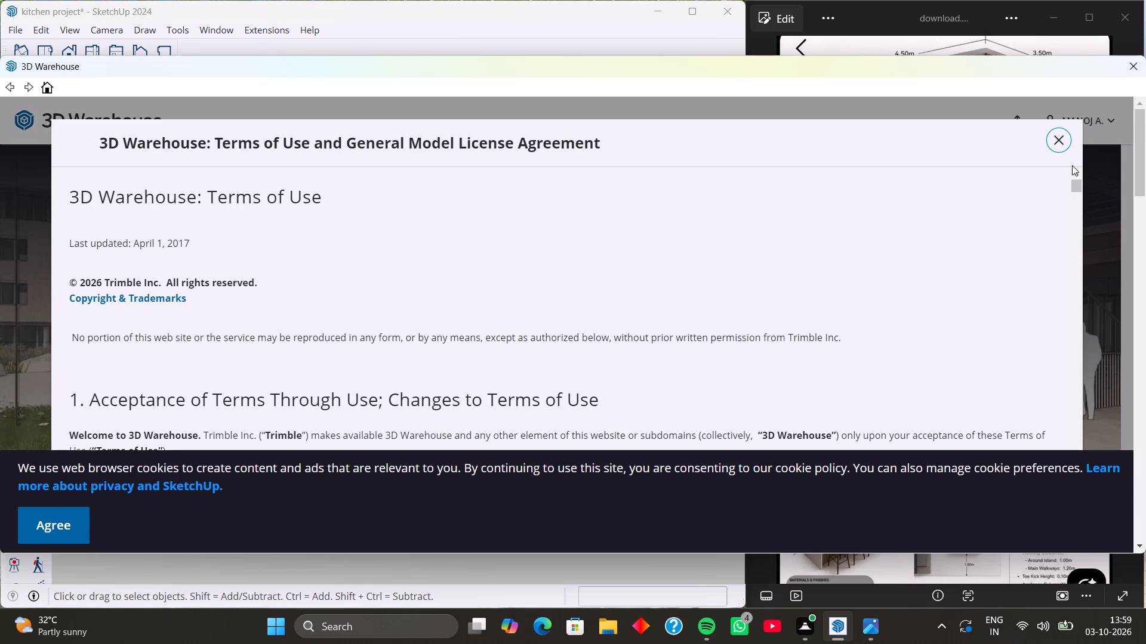
pyautogui.click(1061, 137)
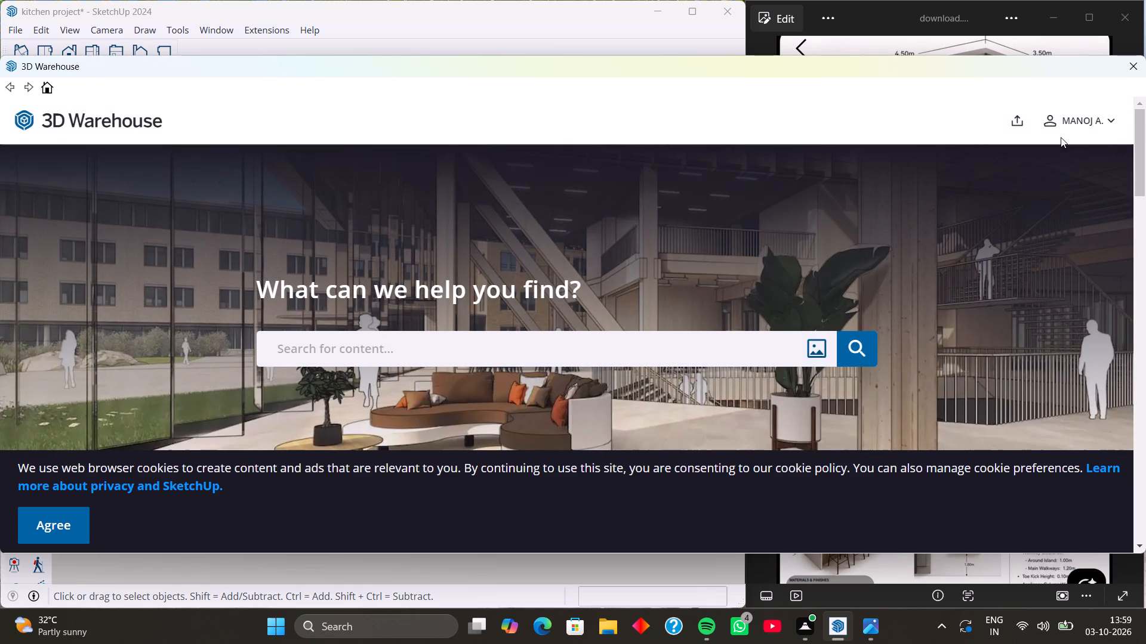
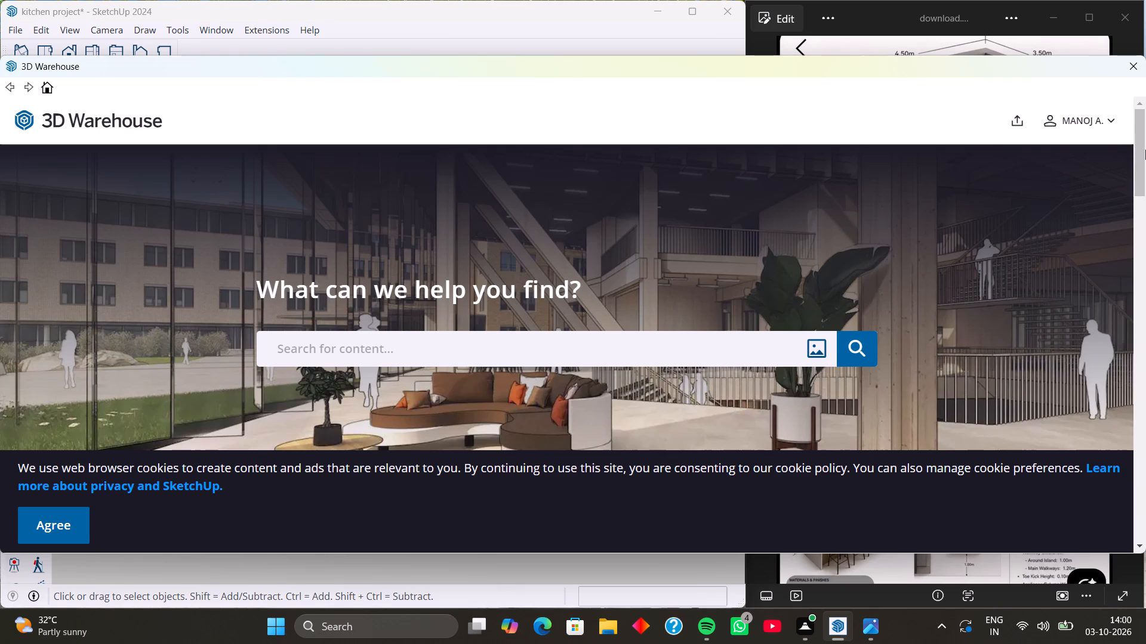
# Search the model library for fridge.
pyautogui.click(357, 349)
pyautogui.write('fri')
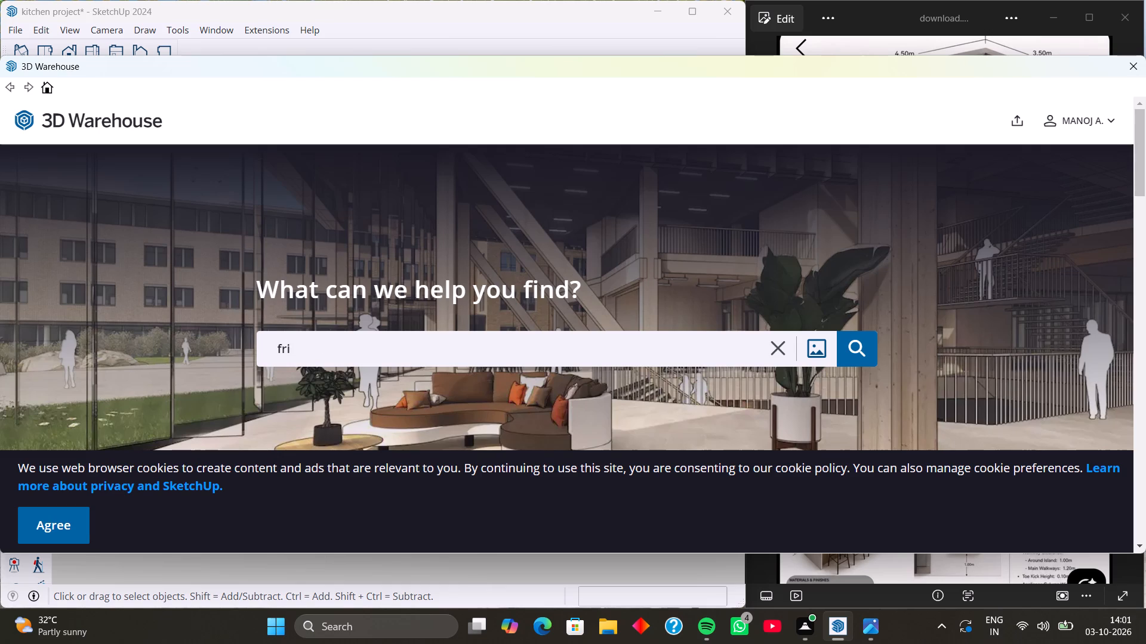
pyautogui.write('dge')
pyautogui.press('Return')
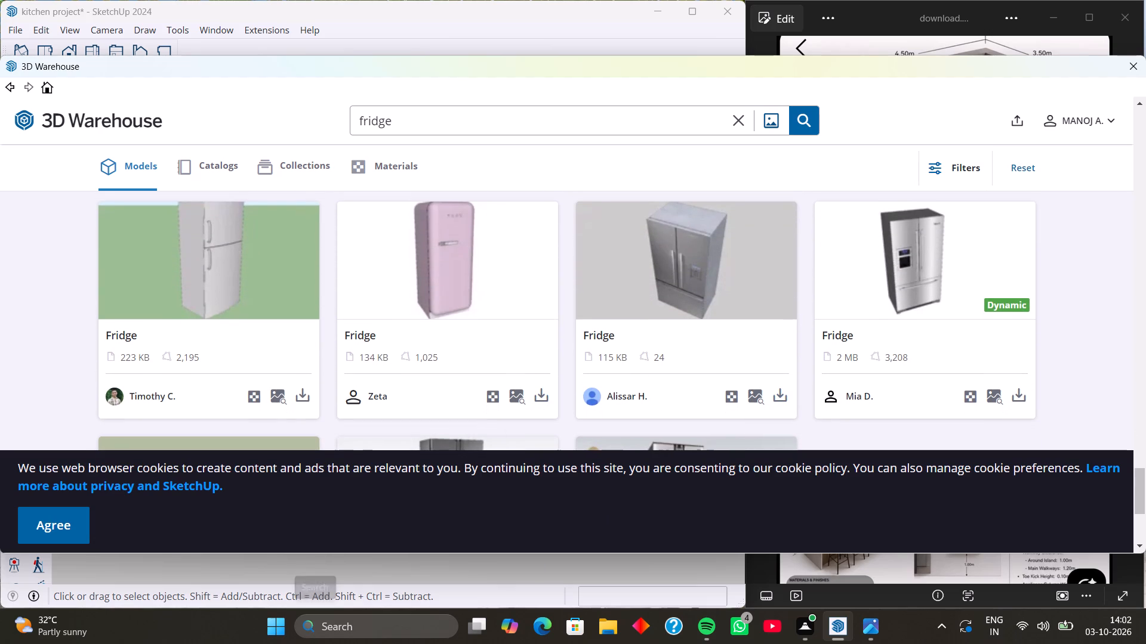
# Request the download of the grey French-door fridge (115 KB), agreeing to the cookie notice and accepting the Terms of Use and model license.
pyautogui.click(780, 395)
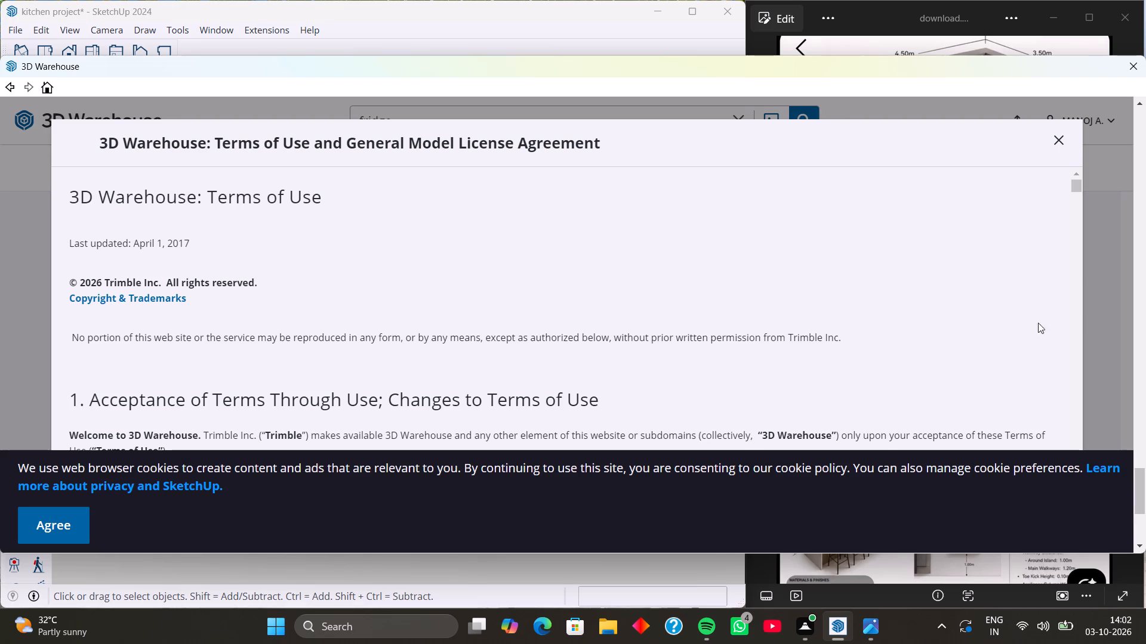
pyautogui.click(1069, 339)
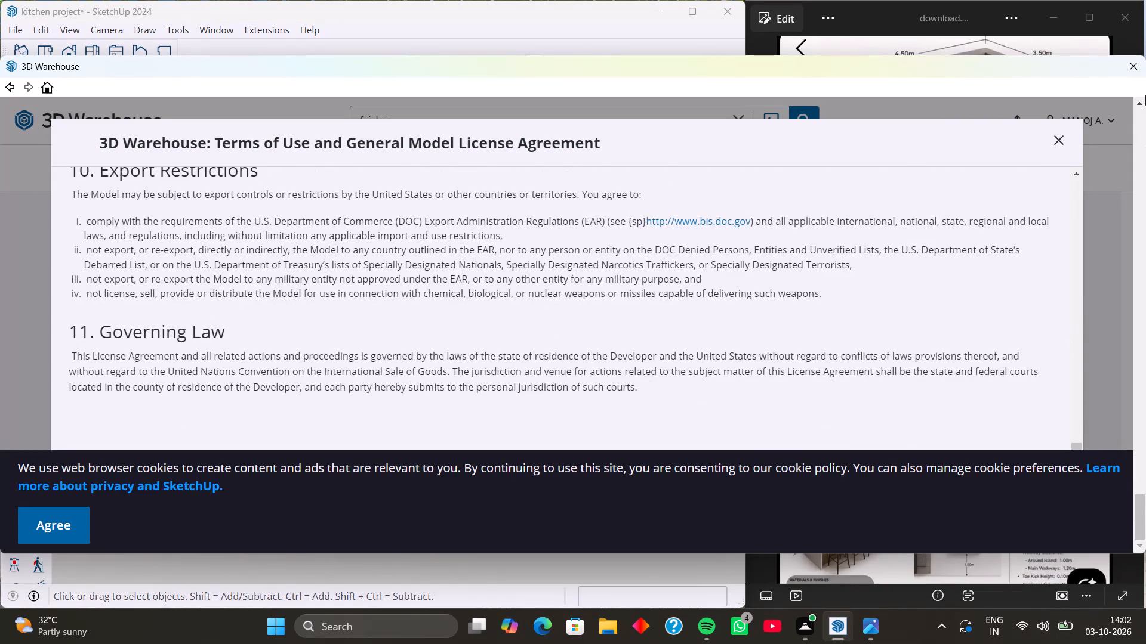
pyautogui.click(1062, 143)
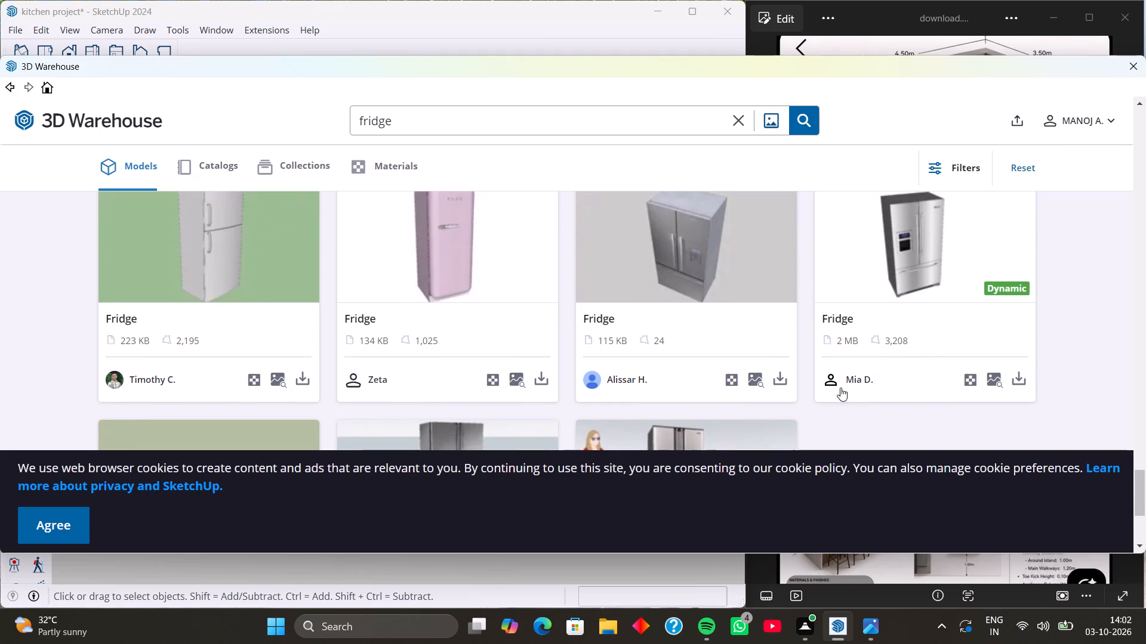
pyautogui.click(785, 378)
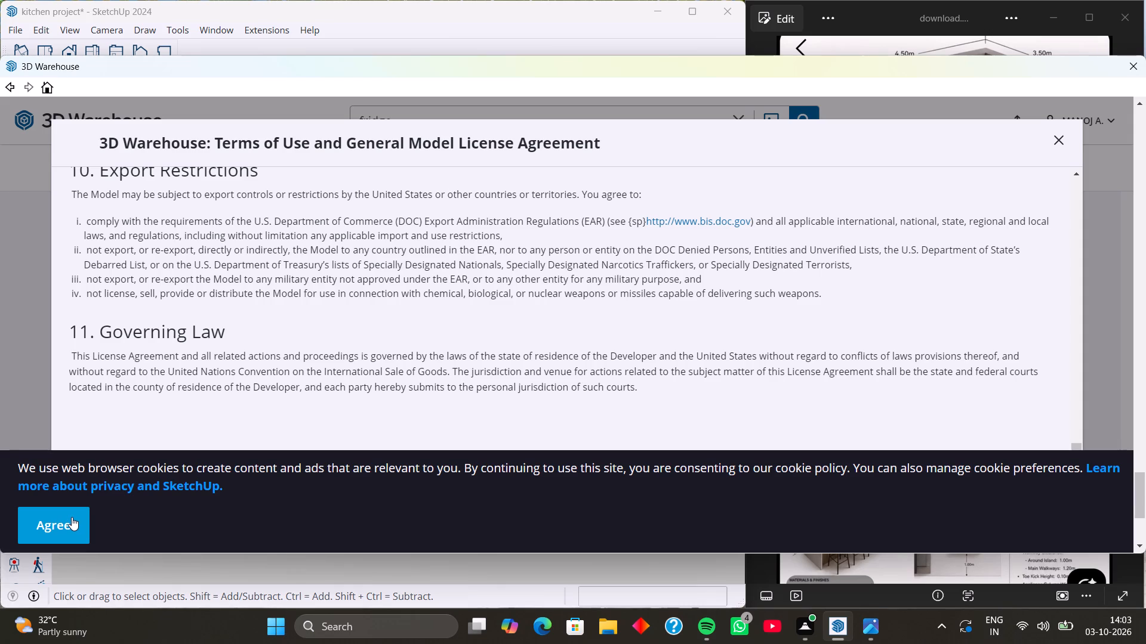
pyautogui.doubleClick(35, 523)
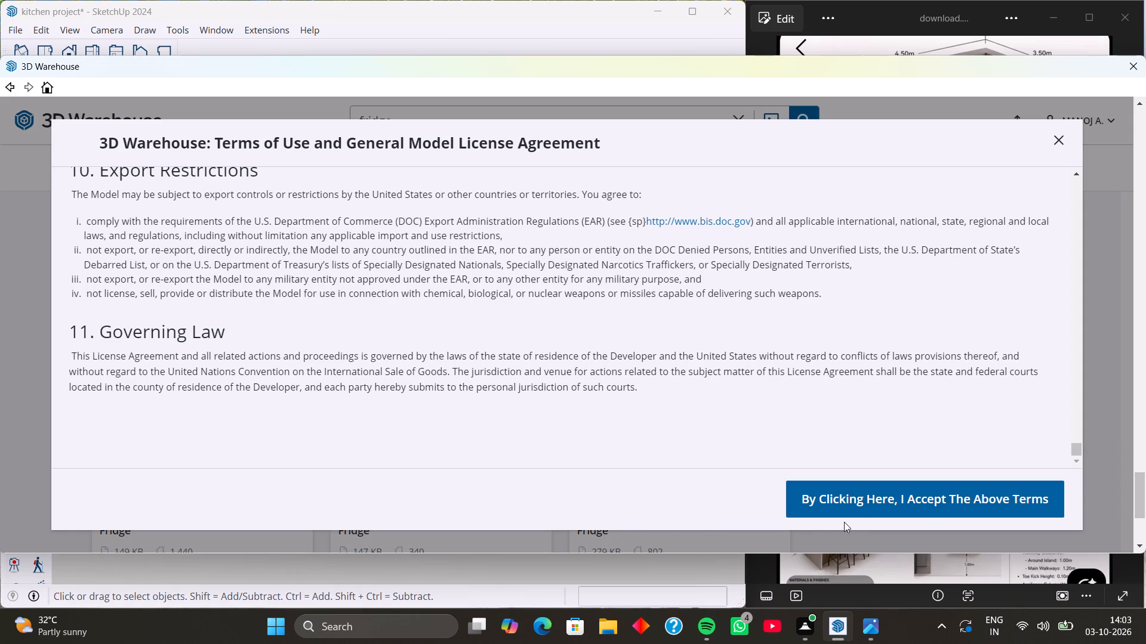
pyautogui.click(869, 484)
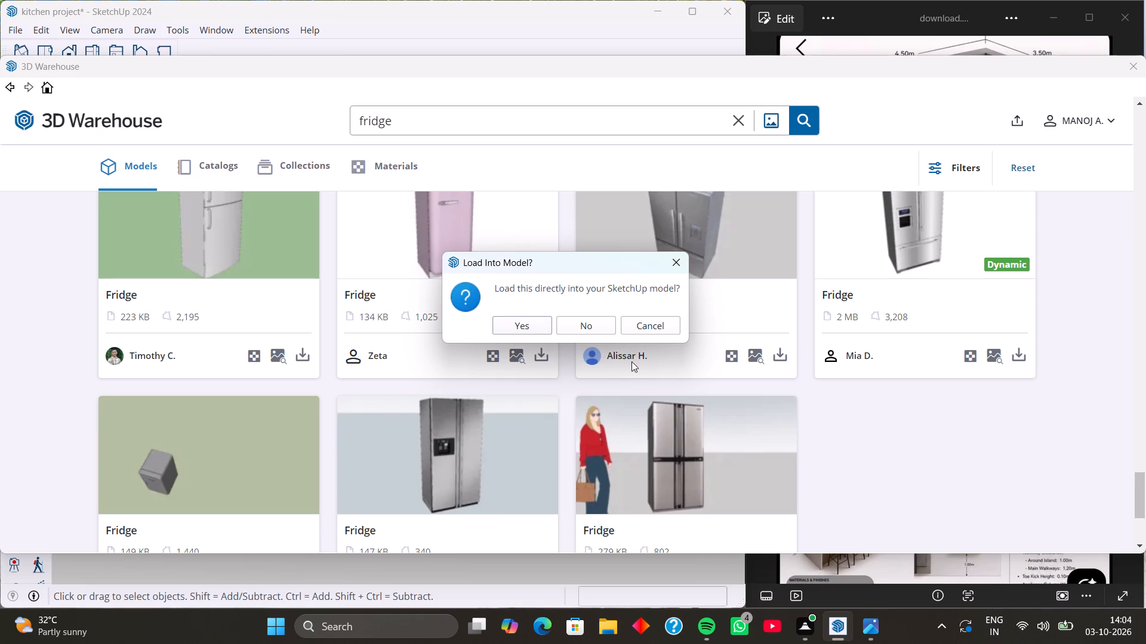
# Load the fridge directly into the kitchen model and place it outside the room's open front, near the side wall.
pyautogui.scroll(-3, 639, 442)
pyautogui.click(522, 330)
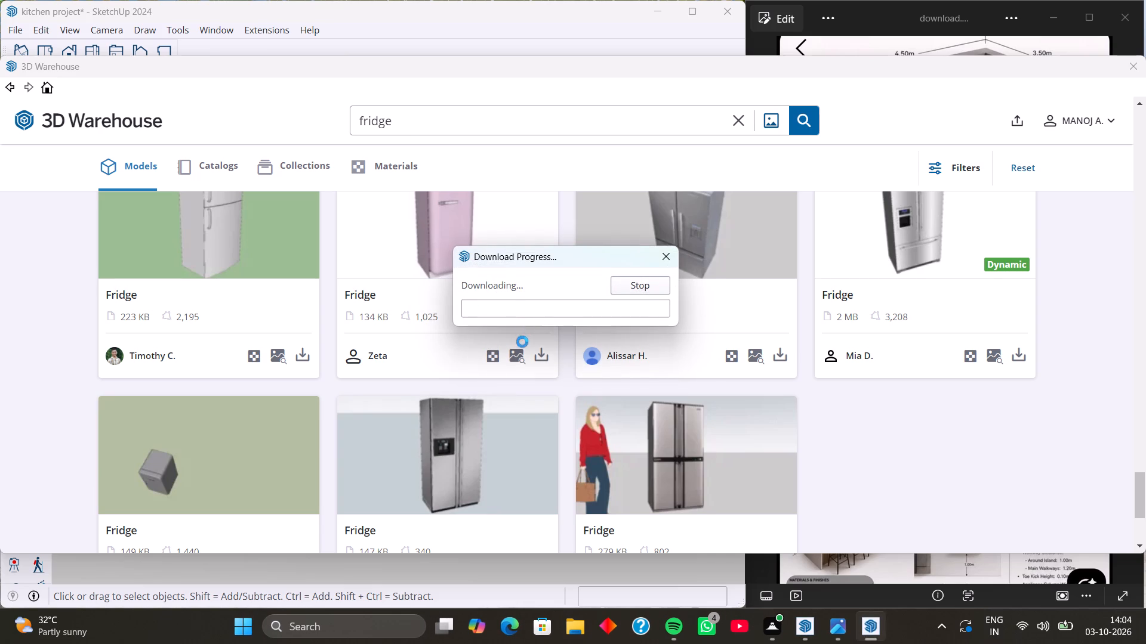
pyautogui.scroll(-3, 456, 492)
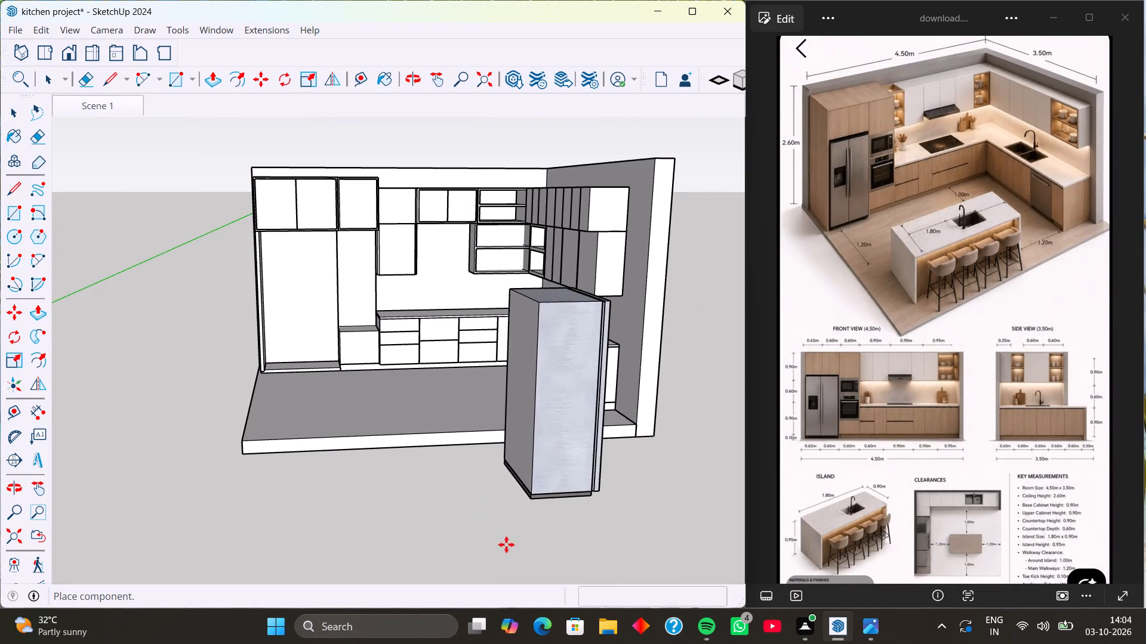
pyautogui.scroll(-4, 506, 544)
pyautogui.scroll(-4, 566, 468)
pyautogui.click(573, 547)
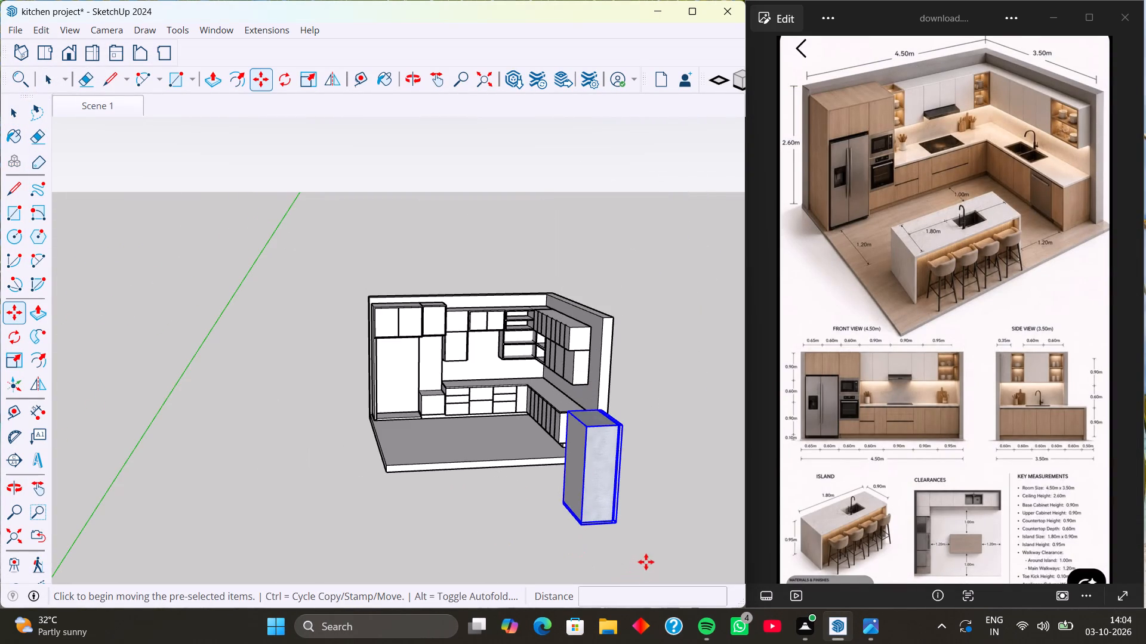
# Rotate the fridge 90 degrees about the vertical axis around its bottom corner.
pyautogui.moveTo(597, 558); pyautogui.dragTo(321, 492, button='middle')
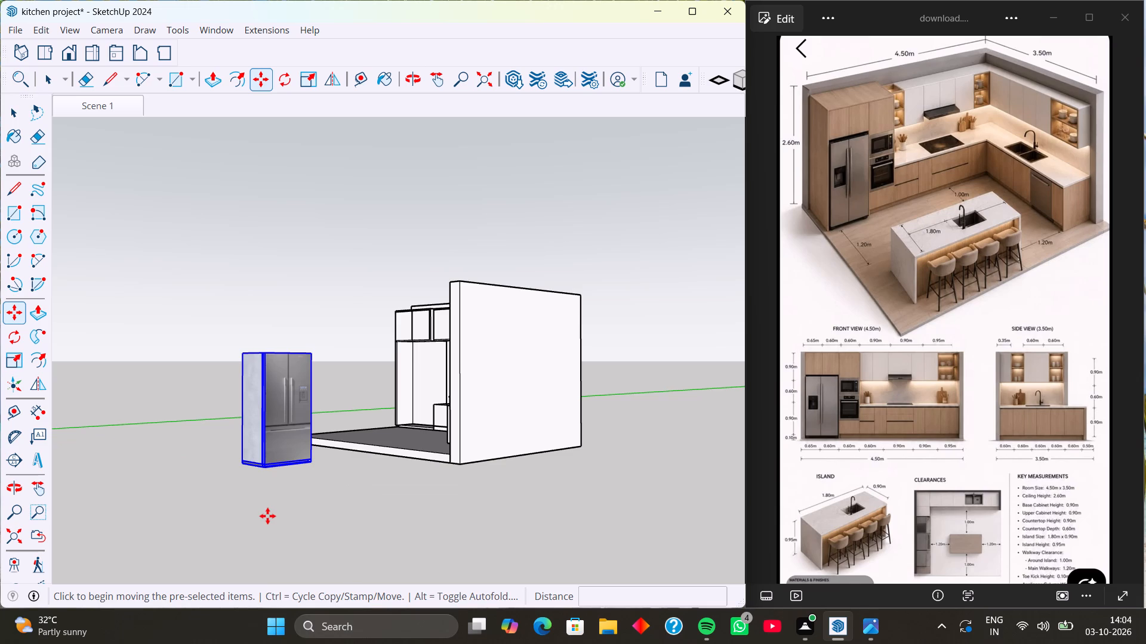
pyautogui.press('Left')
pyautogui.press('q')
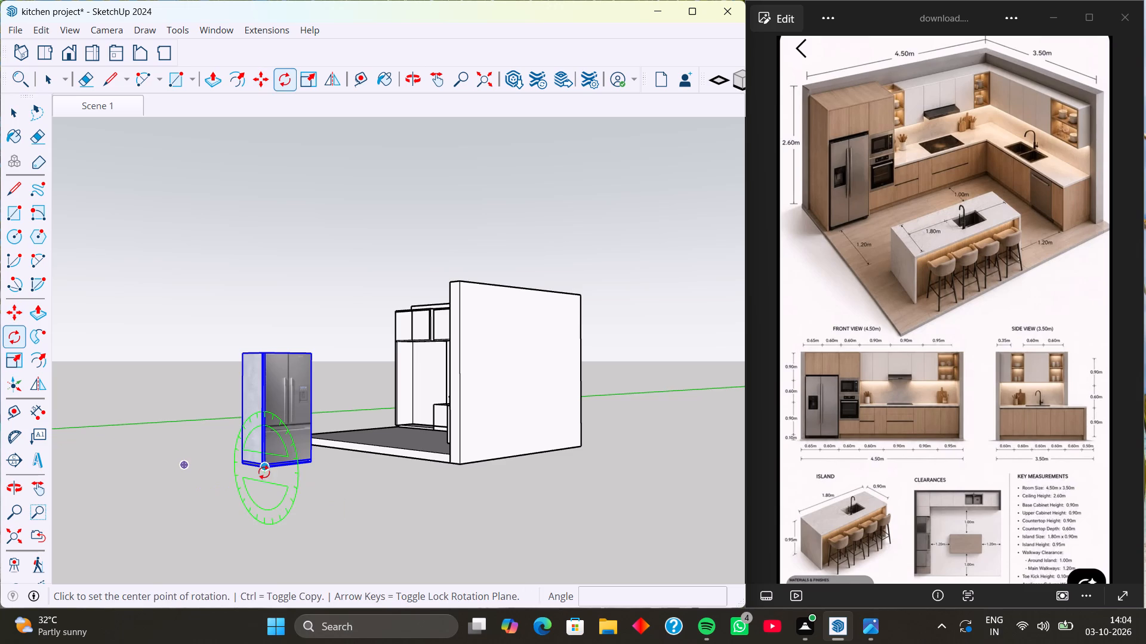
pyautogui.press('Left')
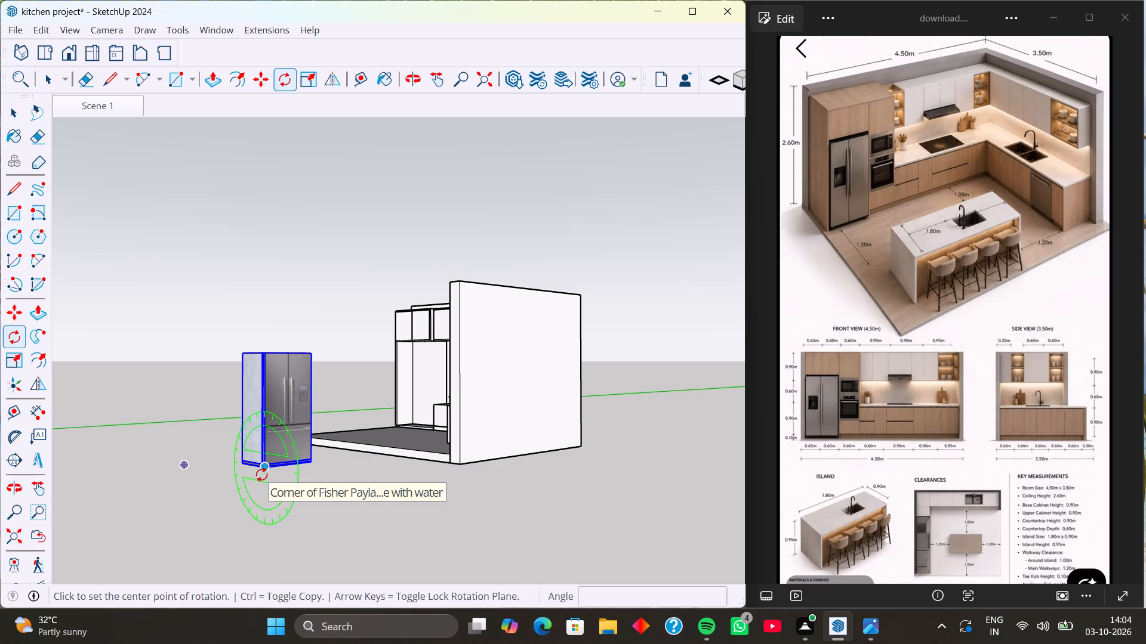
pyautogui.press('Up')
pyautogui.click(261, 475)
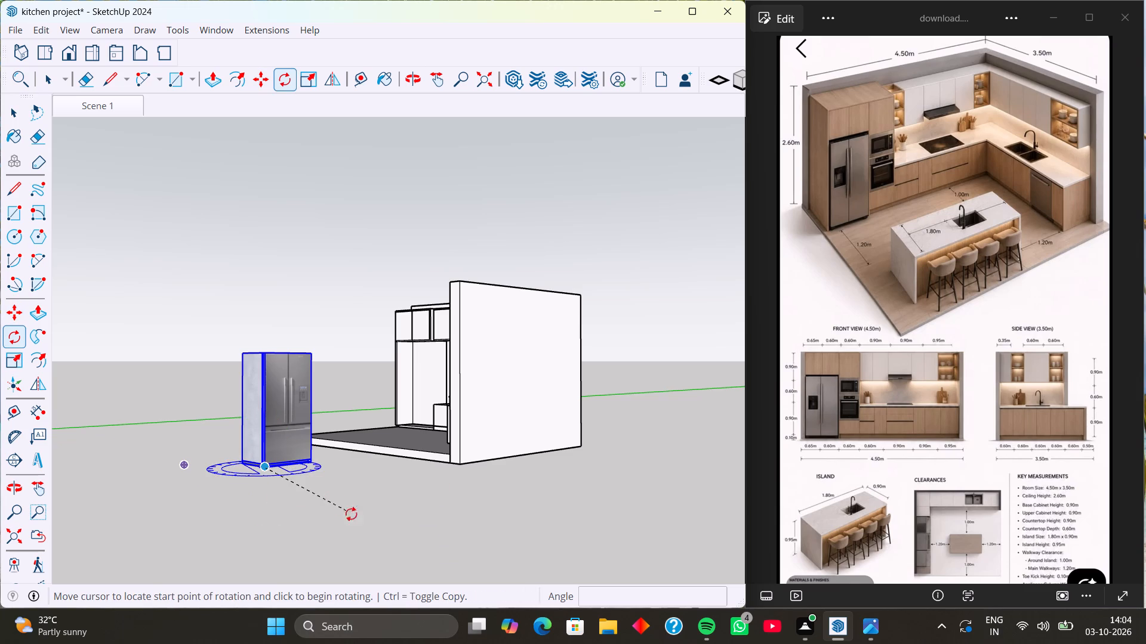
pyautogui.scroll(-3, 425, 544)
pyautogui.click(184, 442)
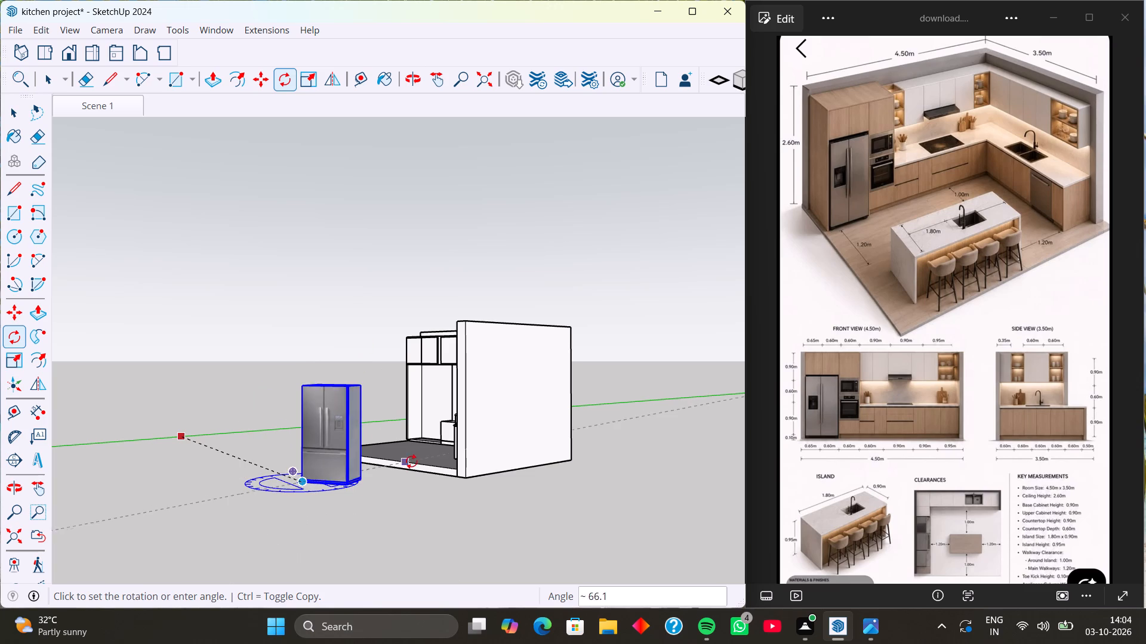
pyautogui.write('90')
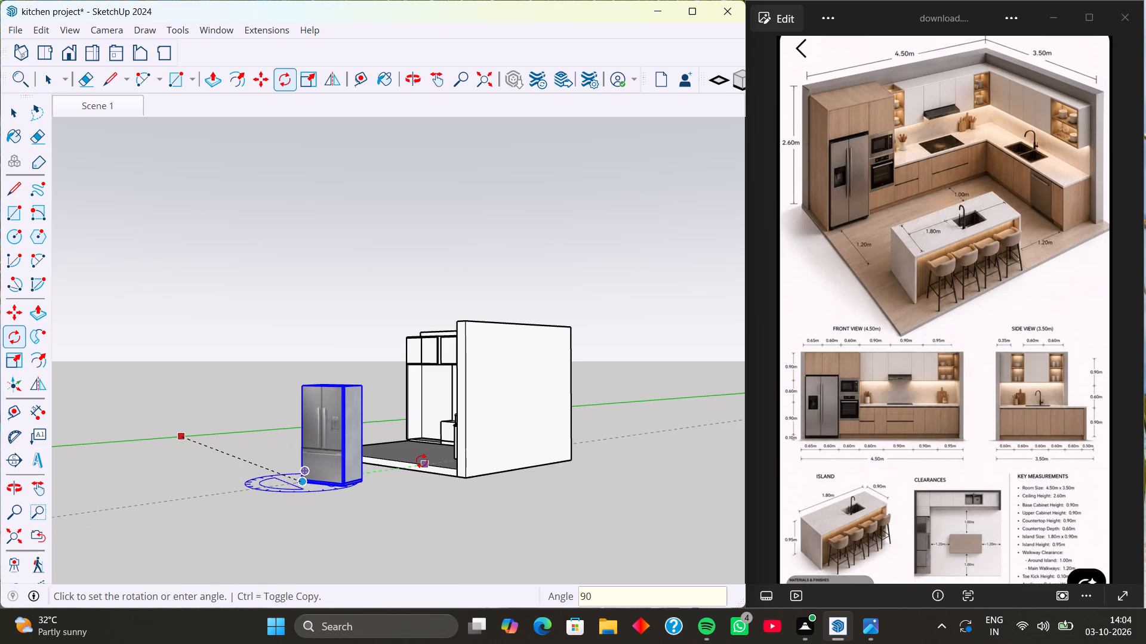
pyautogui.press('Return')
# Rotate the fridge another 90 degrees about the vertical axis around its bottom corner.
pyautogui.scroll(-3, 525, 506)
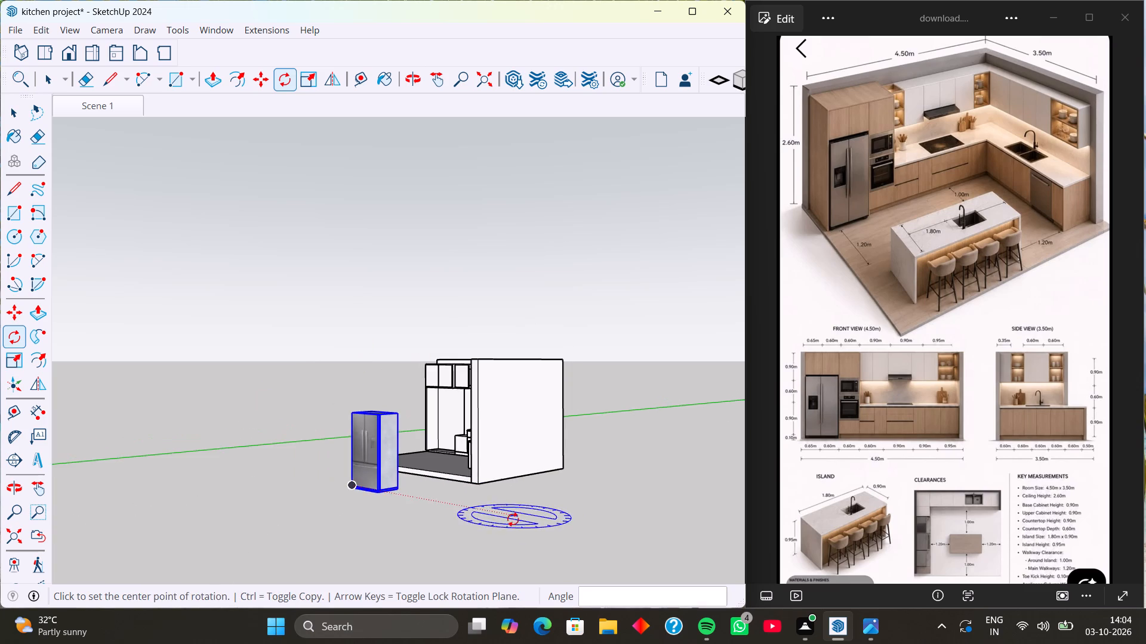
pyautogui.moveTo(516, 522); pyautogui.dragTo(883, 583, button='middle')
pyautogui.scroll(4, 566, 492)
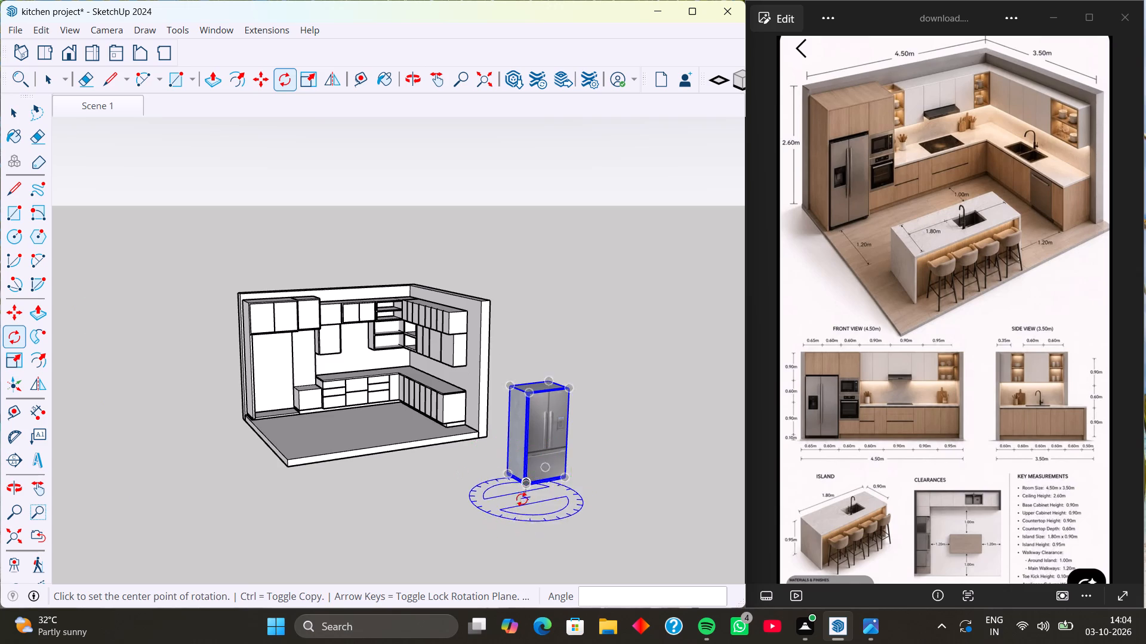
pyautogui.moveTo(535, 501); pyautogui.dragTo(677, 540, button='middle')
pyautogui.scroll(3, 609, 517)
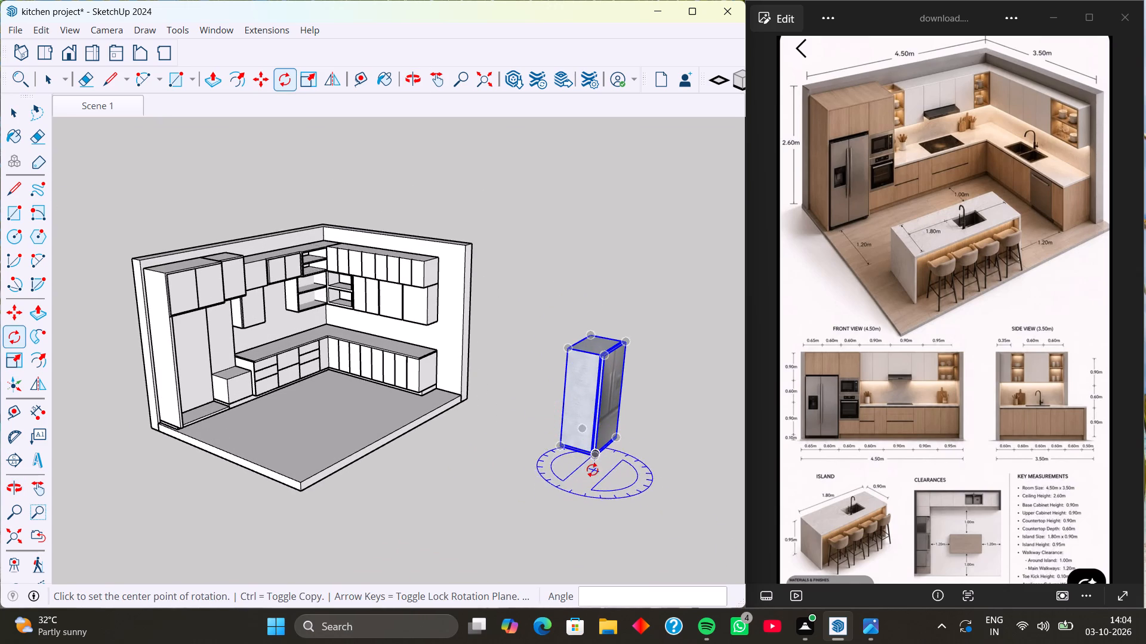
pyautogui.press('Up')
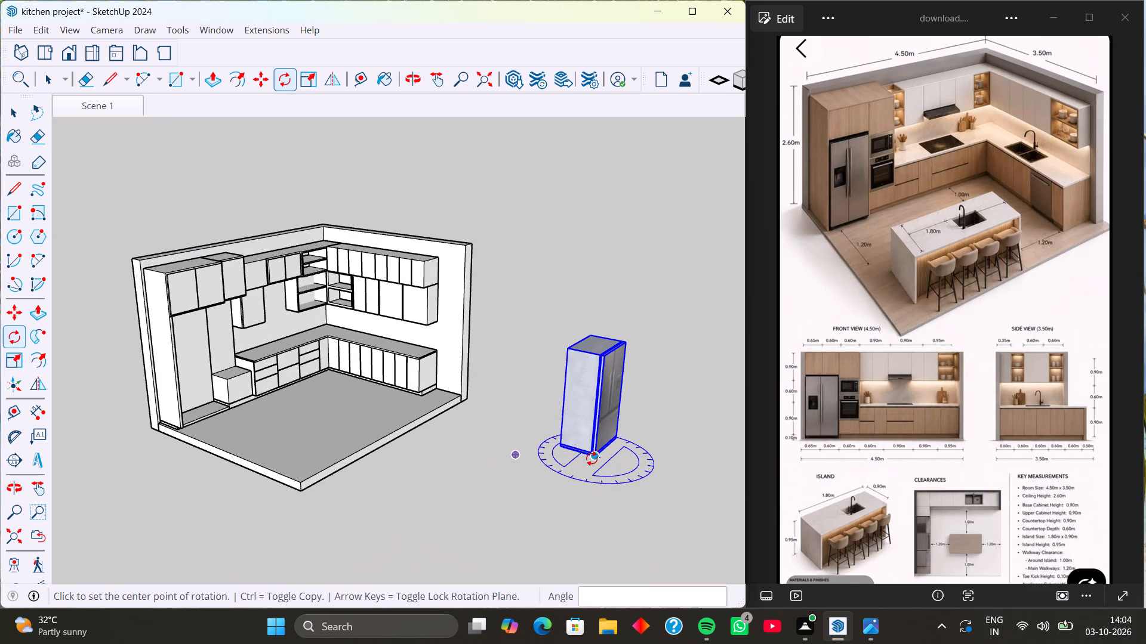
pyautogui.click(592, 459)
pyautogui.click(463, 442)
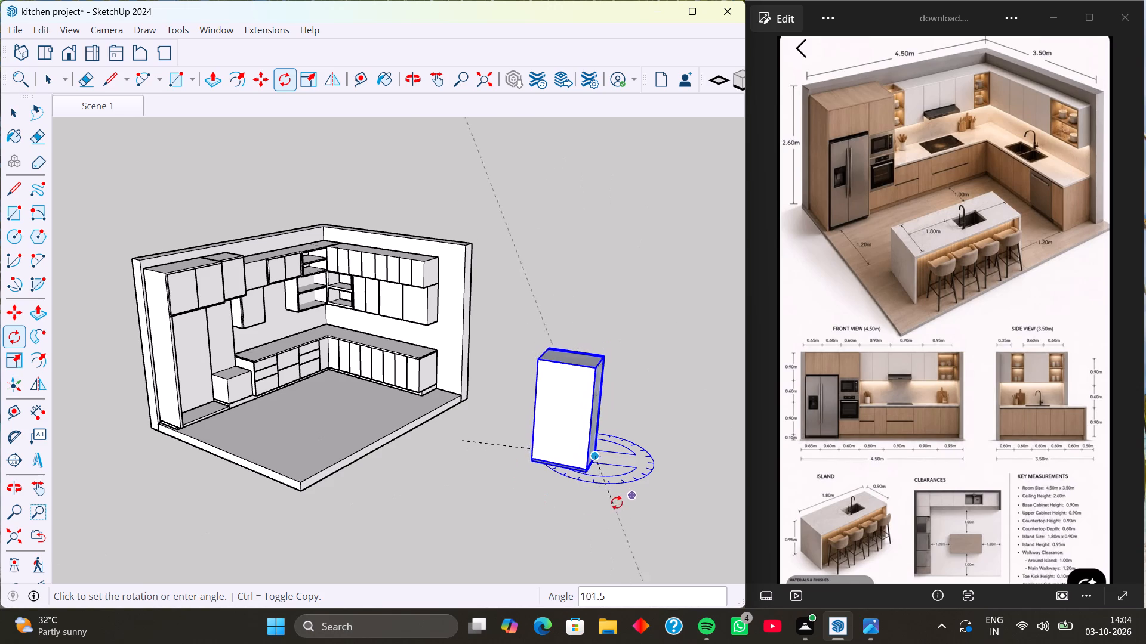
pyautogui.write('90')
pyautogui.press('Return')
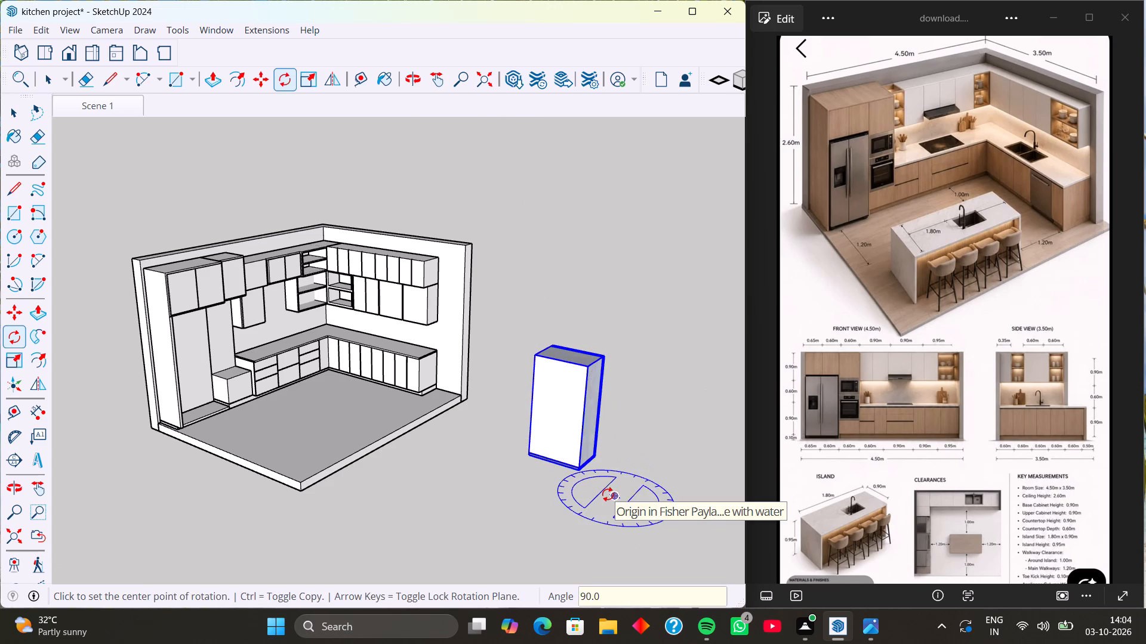
# Rotate the fridge 90 degrees about the vertical axis so its doors face the room's open front.
pyautogui.moveTo(589, 504); pyautogui.dragTo(382, 558, button='middle')
pyautogui.scroll(1, 431, 528)
pyautogui.scroll(-3, 450, 505)
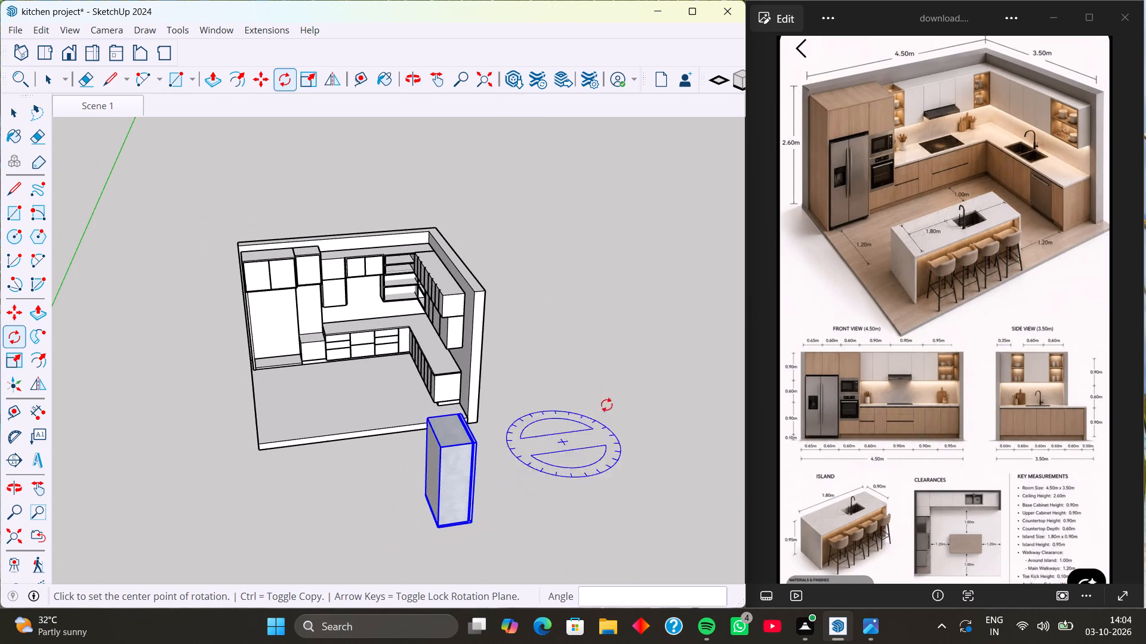
pyautogui.scroll(-2, 693, 433)
pyautogui.scroll(-2, 762, 425)
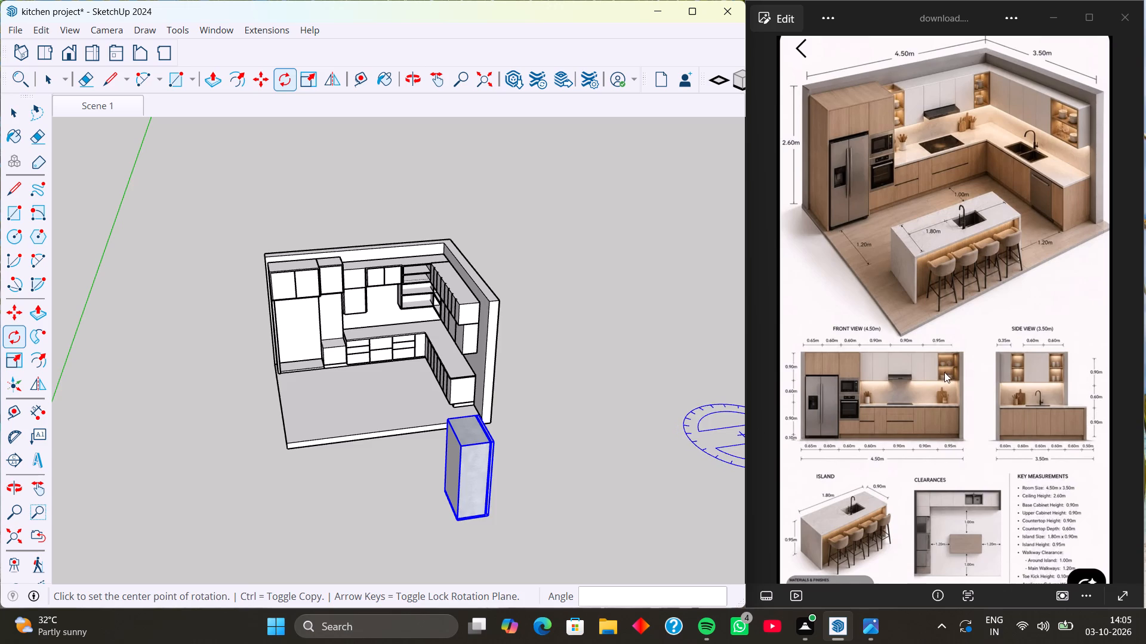
pyautogui.scroll(-1, 944, 372)
pyautogui.scroll(3, 443, 501)
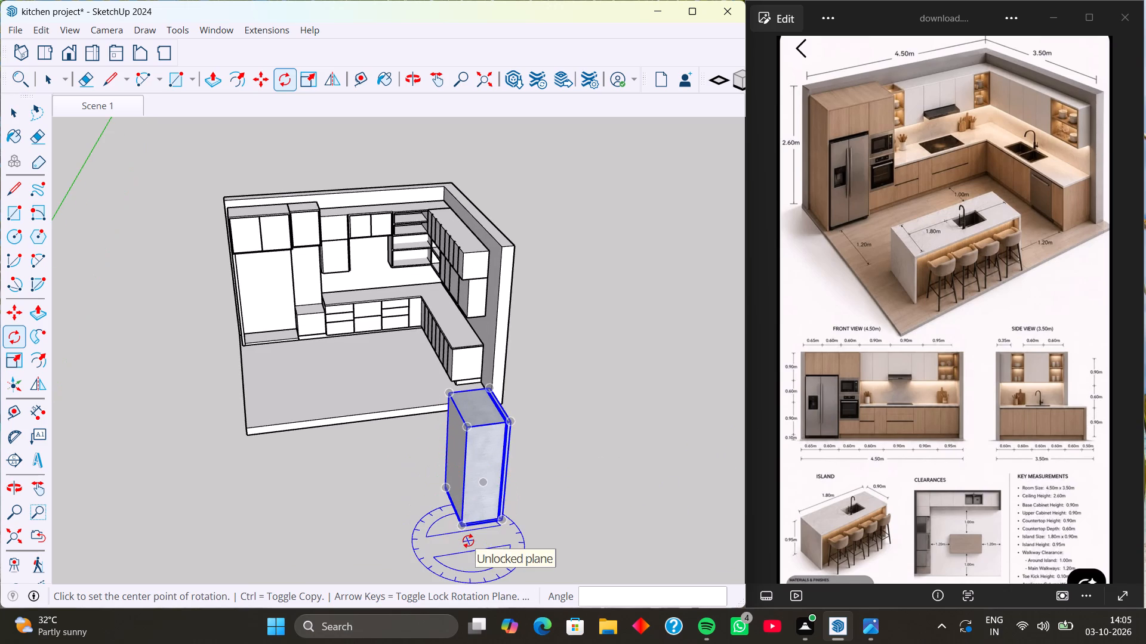
pyautogui.press('Up')
pyautogui.moveTo(467, 521); pyautogui.dragTo(445, 503)
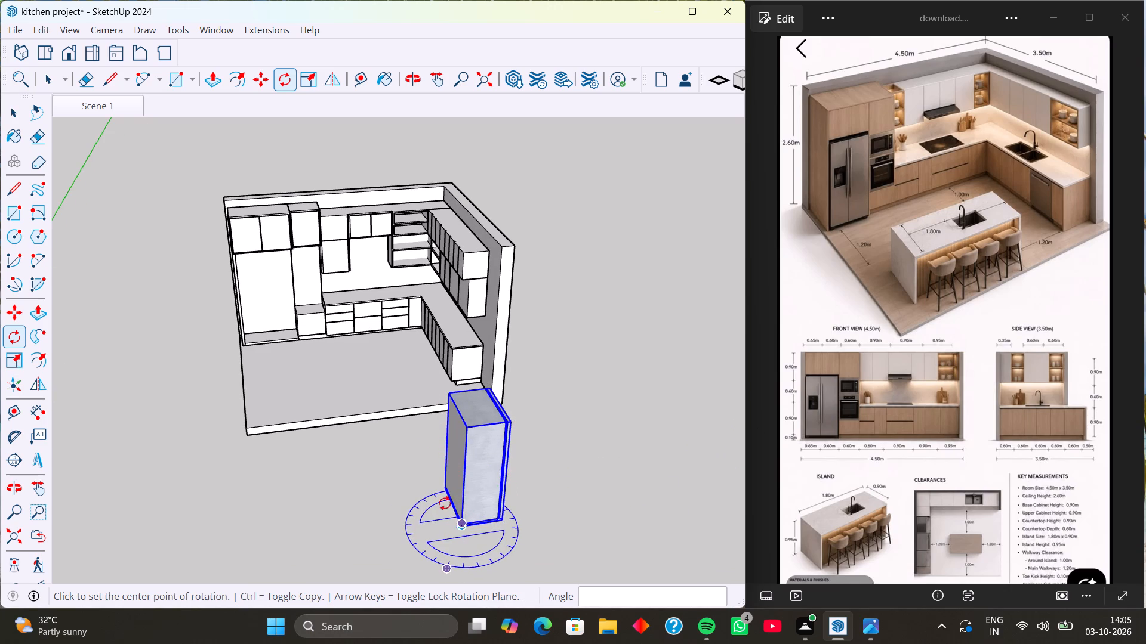
pyautogui.moveTo(445, 503); pyautogui.dragTo(457, 512)
pyautogui.click(375, 420)
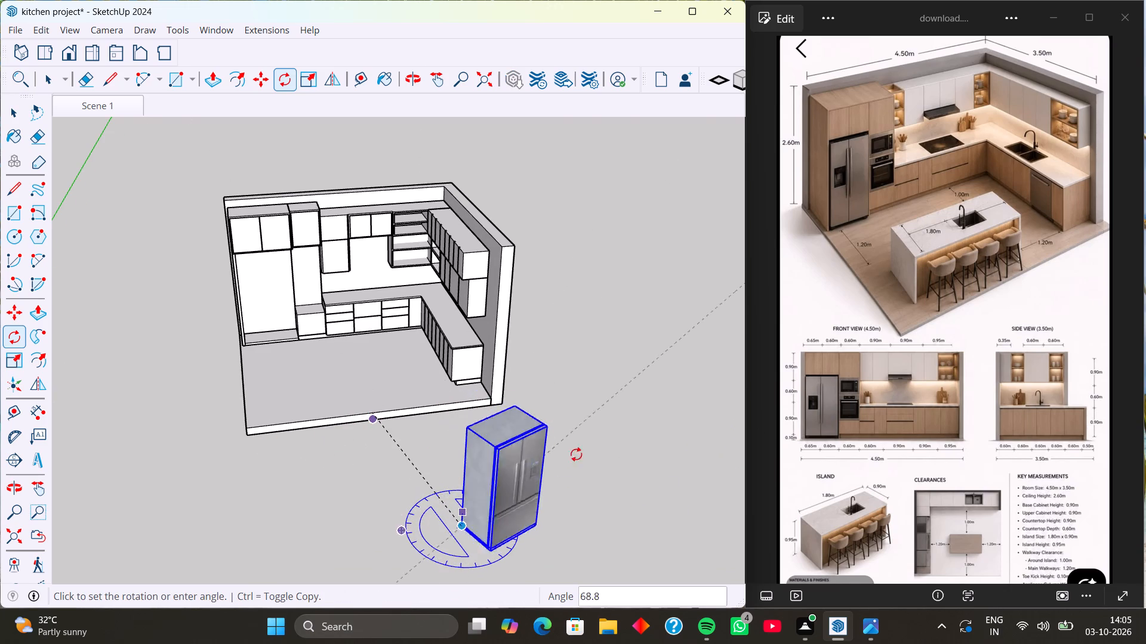
pyautogui.write('90')
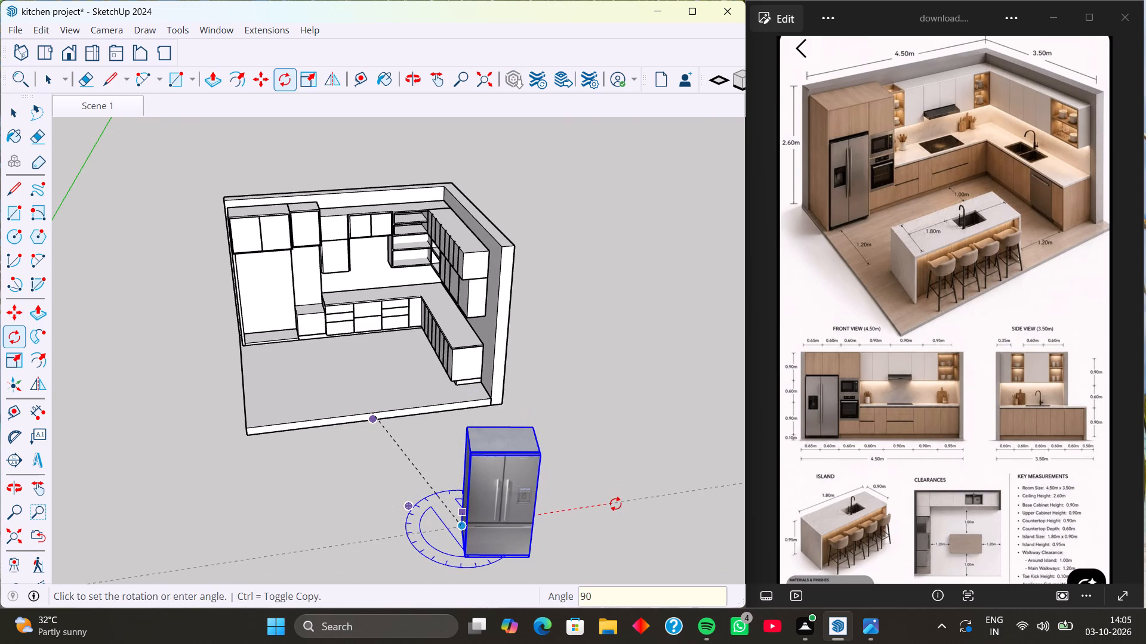
pyautogui.press('Return')
# Move the fridge by its bottom front corner from outside the room into the tall unit's opening, resting on its base.
pyautogui.scroll(-2, 614, 510)
pyautogui.press('m')
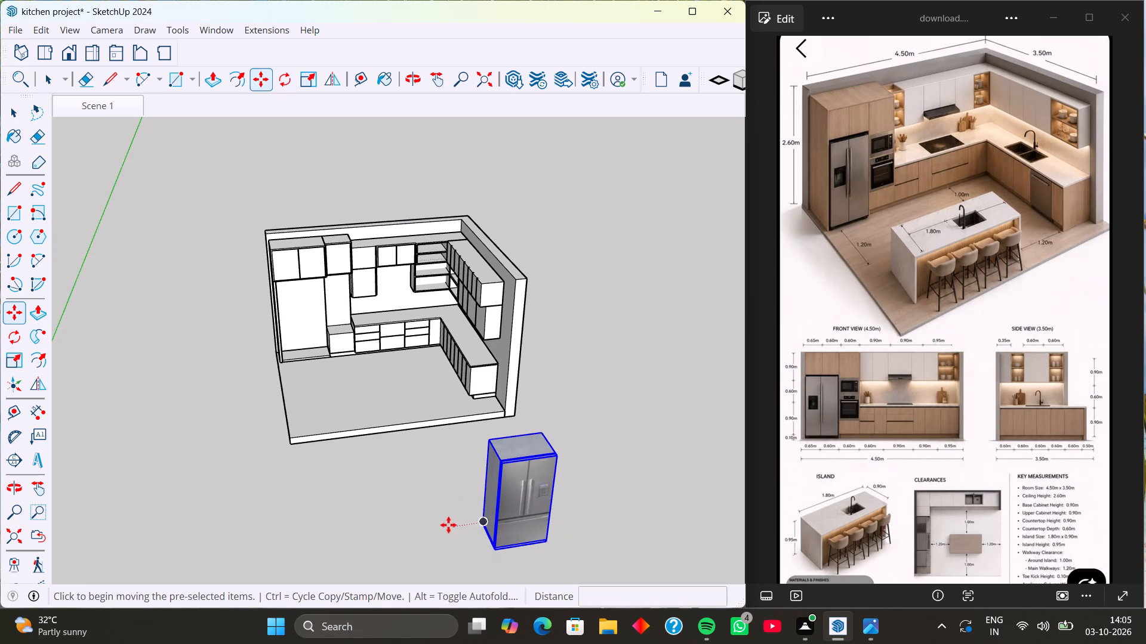
pyautogui.scroll(5, 476, 536)
pyautogui.click(503, 562)
pyautogui.scroll(7, 222, 330)
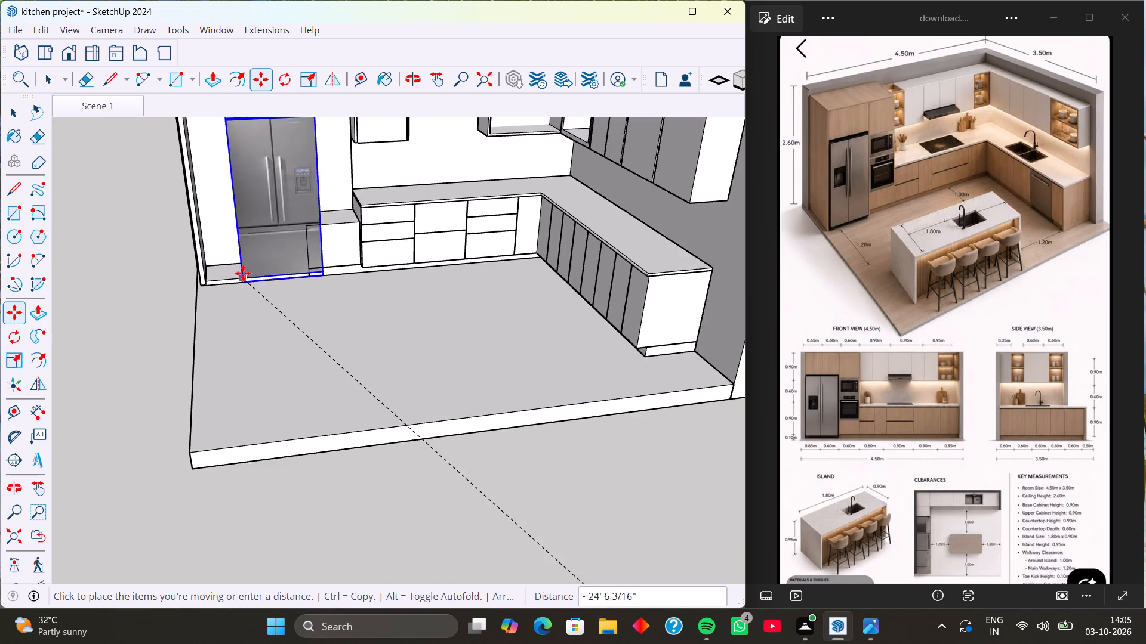
pyautogui.scroll(3, 243, 273)
pyautogui.moveTo(212, 299); pyautogui.dragTo(353, 311, button='middle')
pyautogui.scroll(10, 268, 349)
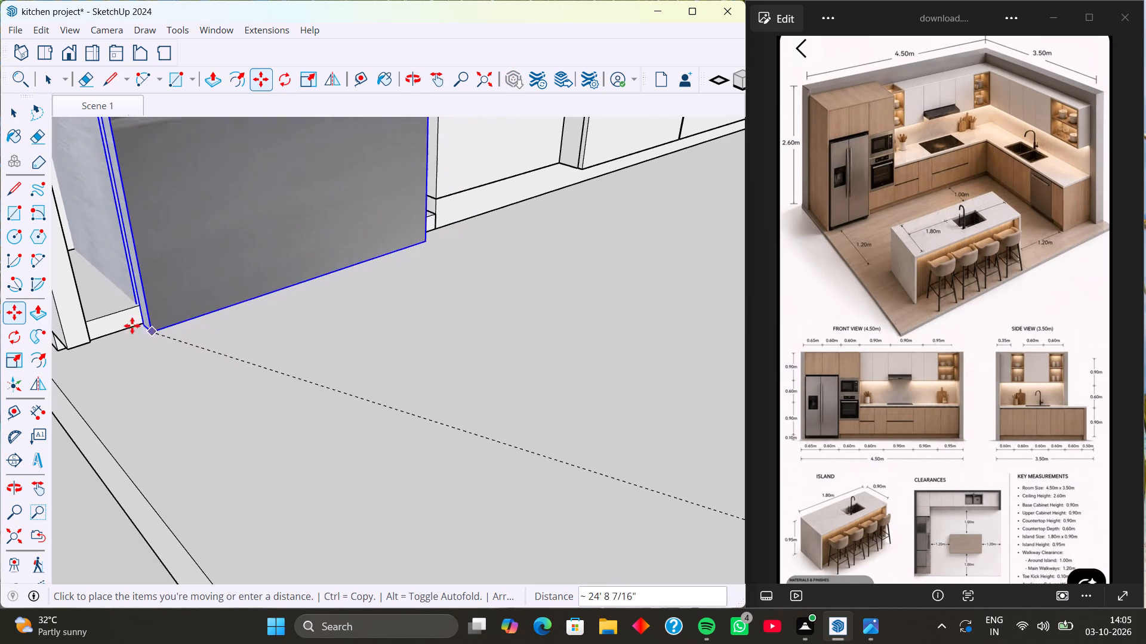
pyautogui.scroll(-4, 525, 458)
pyautogui.moveTo(623, 479); pyautogui.dragTo(752, 514, button='middle')
pyautogui.scroll(4, 406, 417)
pyautogui.scroll(3, 252, 343)
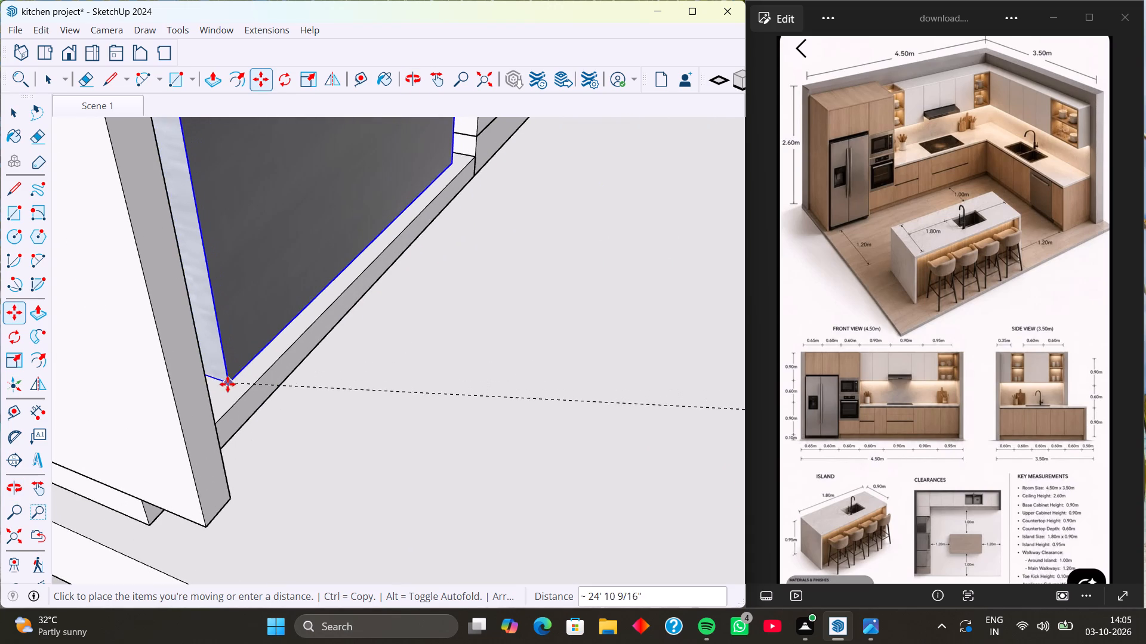
pyautogui.click(226, 386)
# Shift the fridge 3" sideways within the opening towards the tall unit's outer side panel, and deselect it.
pyautogui.scroll(-14, 298, 382)
pyautogui.moveTo(435, 383); pyautogui.dragTo(236, 379, button='middle')
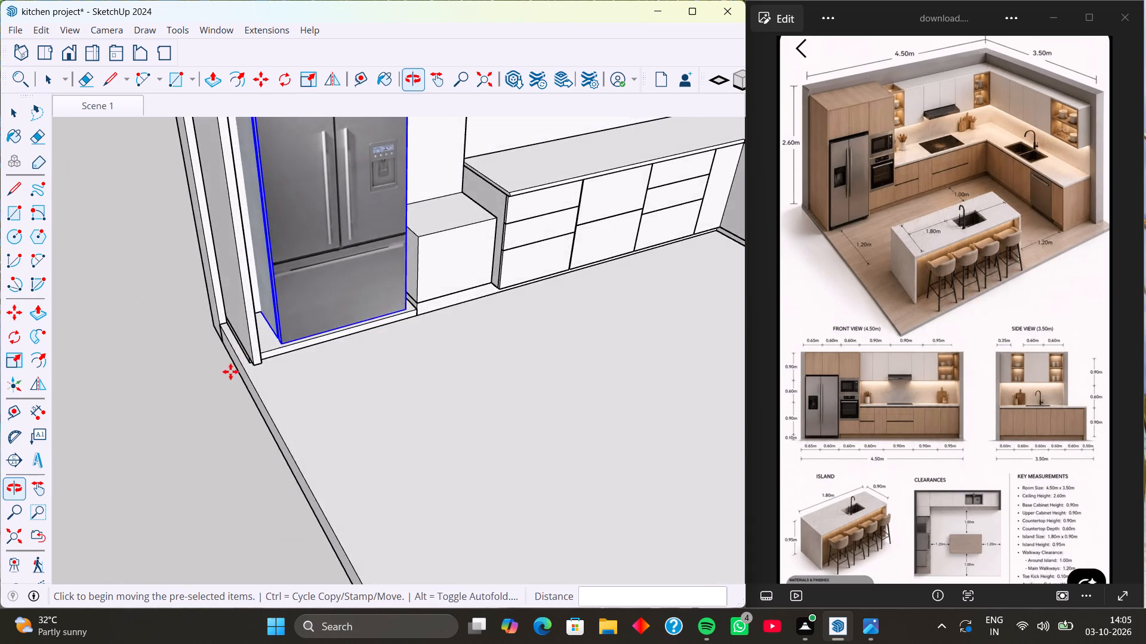
pyautogui.scroll(-9, 257, 312)
pyautogui.moveTo(304, 355); pyautogui.dragTo(199, 312, button='middle')
pyautogui.scroll(5, 306, 187)
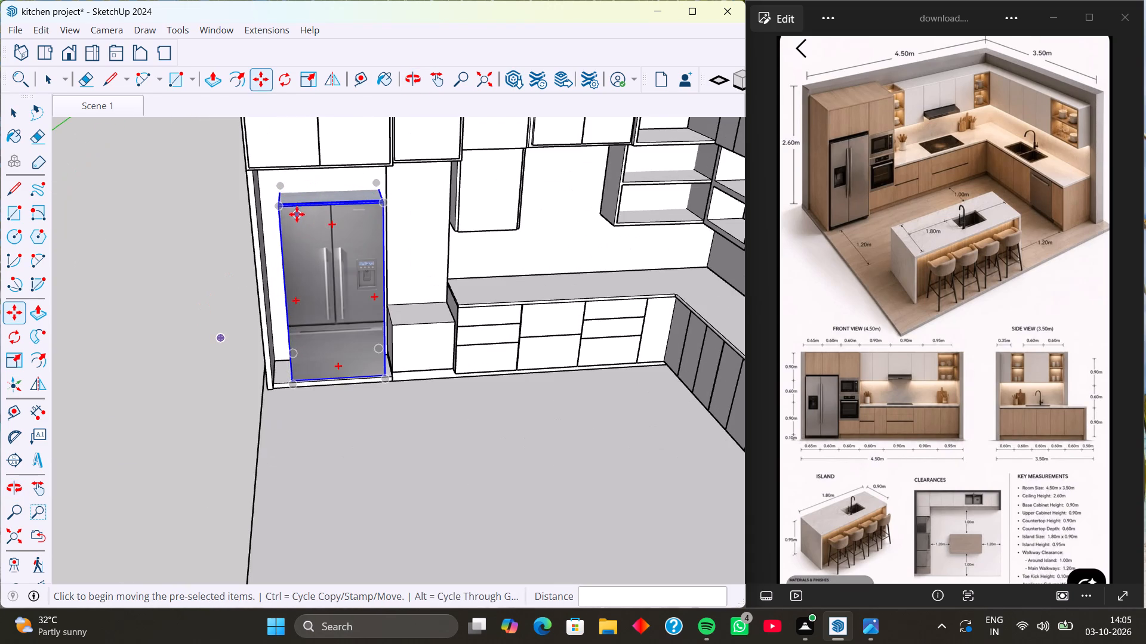
pyautogui.click(279, 206)
pyautogui.click(272, 206)
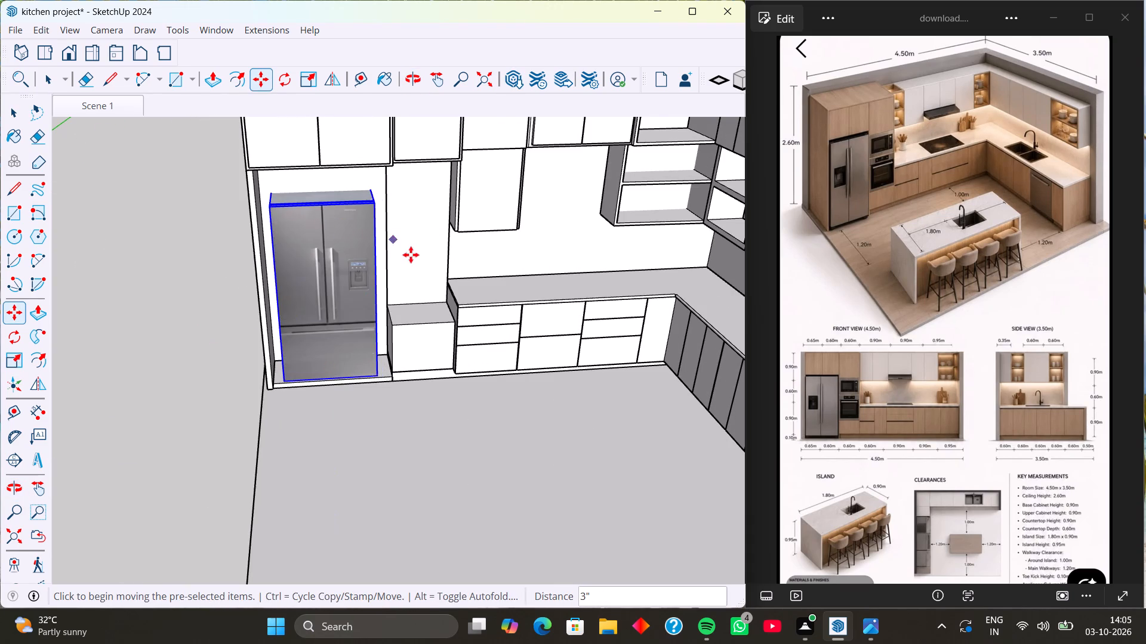
pyautogui.scroll(8, 342, 429)
pyautogui.moveTo(366, 391); pyautogui.dragTo(405, 358, button='middle')
pyautogui.scroll(6, 315, 327)
pyautogui.moveTo(338, 349); pyautogui.dragTo(452, 356, button='middle')
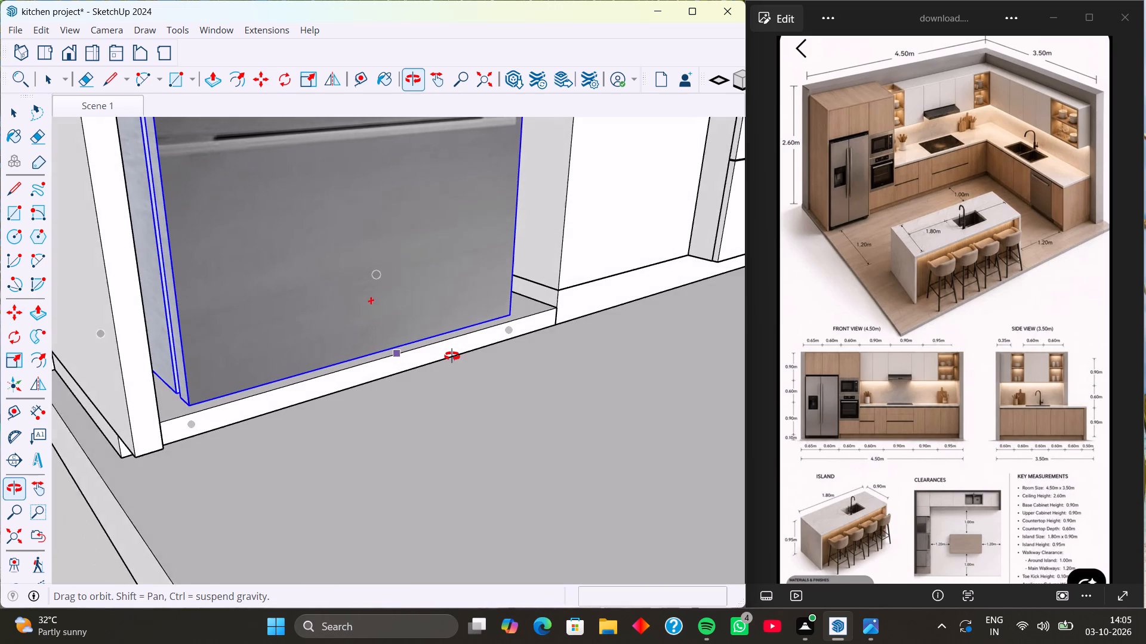
pyautogui.moveTo(452, 356); pyautogui.dragTo(438, 361, button='middle')
pyautogui.press('space')
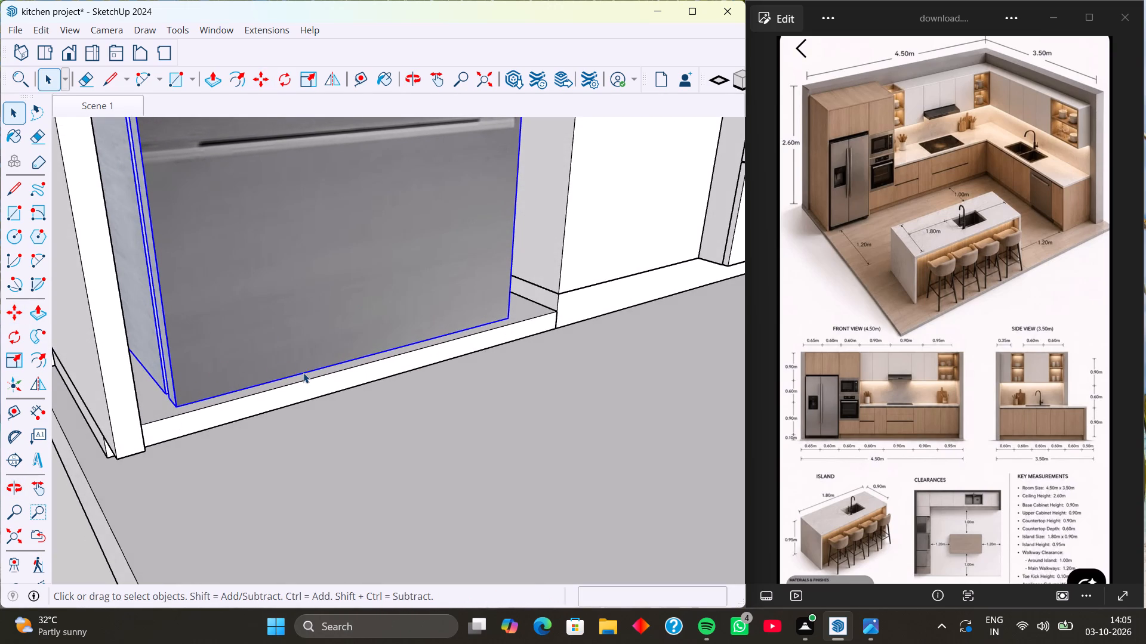
pyautogui.scroll(-20, 290, 358)
pyautogui.scroll(-2, 290, 358)
pyautogui.click(183, 402)
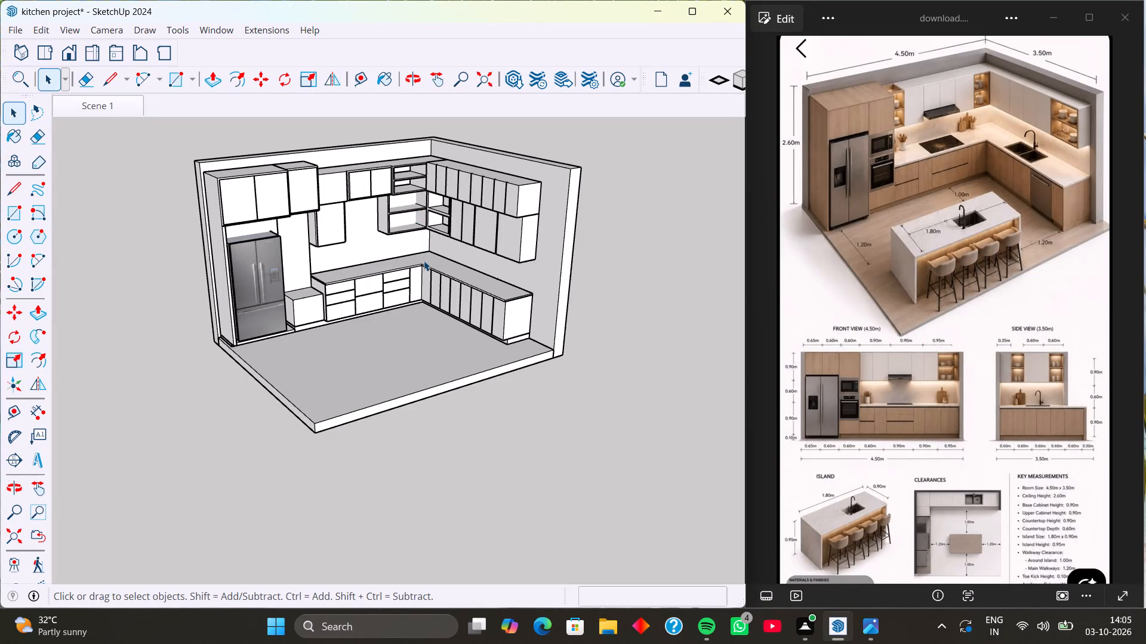
# Open the 3D Warehouse and clear the previous search term.
pyautogui.scroll(4, 477, 278)
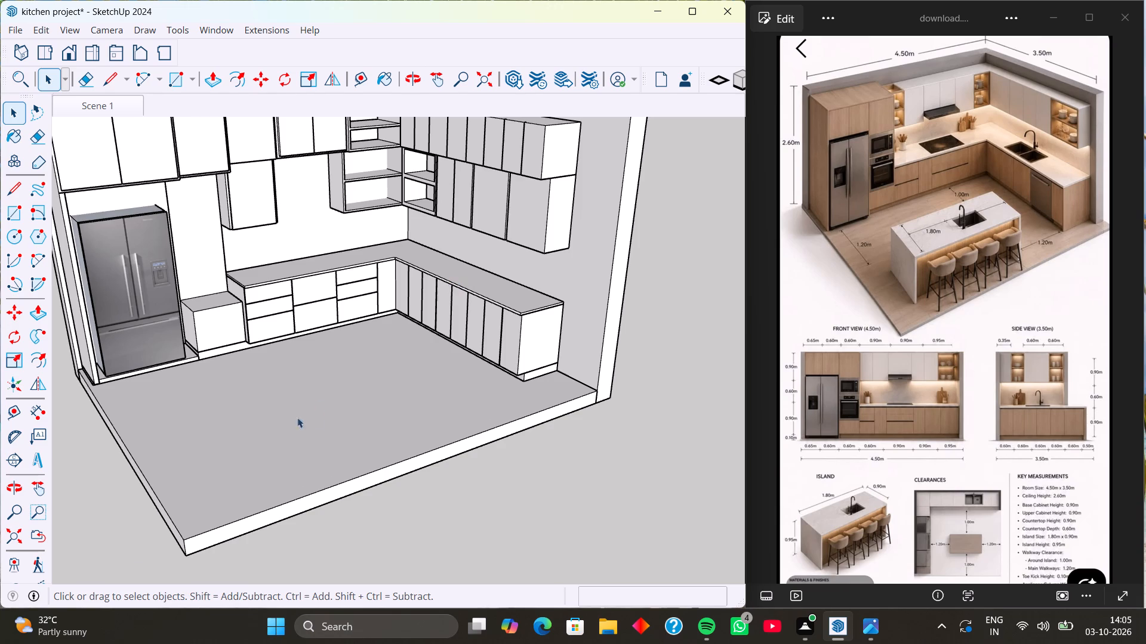
pyautogui.scroll(-3, 295, 423)
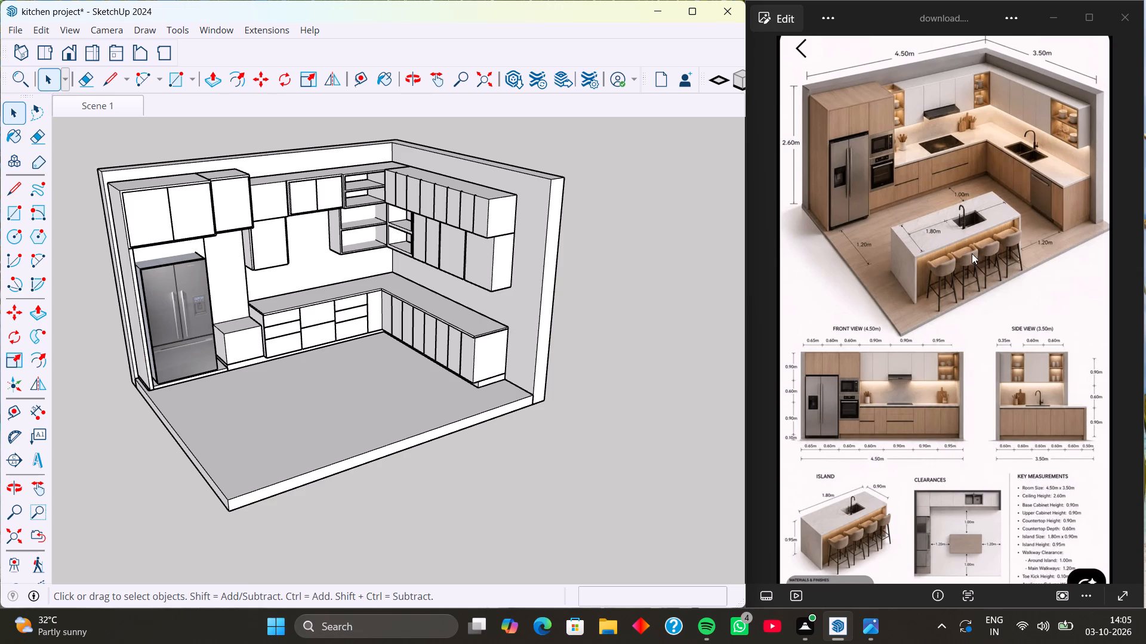
pyautogui.scroll(-1, 907, 275)
pyautogui.scroll(-1, 264, 190)
pyautogui.click(215, 27)
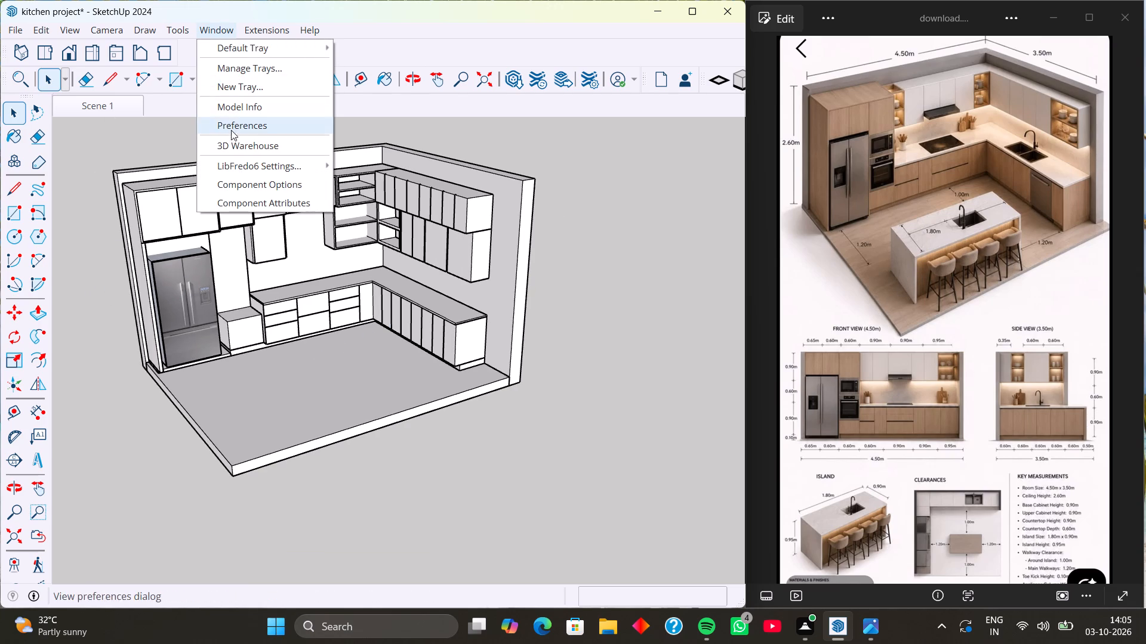
pyautogui.click(237, 144)
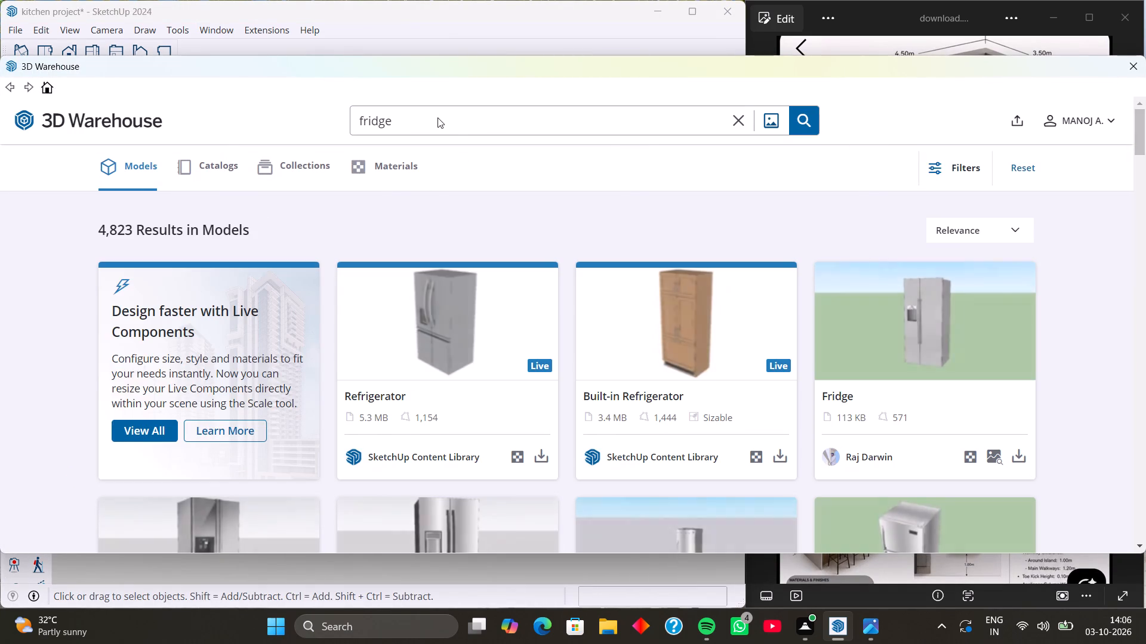
pyautogui.click(438, 117)
pyautogui.press('BackSpace')
pyautogui.press('BackSpace')
pyautogui.press('BackSpace')
pyautogui.press('BackSpace')
pyautogui.press('BackSpace')
pyautogui.press('BackSpace')
pyautogui.press('BackSpace')
pyautogui.press('BackSpace')
pyautogui.press('BackSpace')
pyautogui.press('BackSpace')
pyautogui.press('BackSpace')
pyautogui.press('BackSpace')
pyautogui.press('BackSpace')
pyautogui.press('BackSpace')
pyautogui.press('BackSpace')
pyautogui.press('BackSpace')
pyautogui.press('BackSpace')
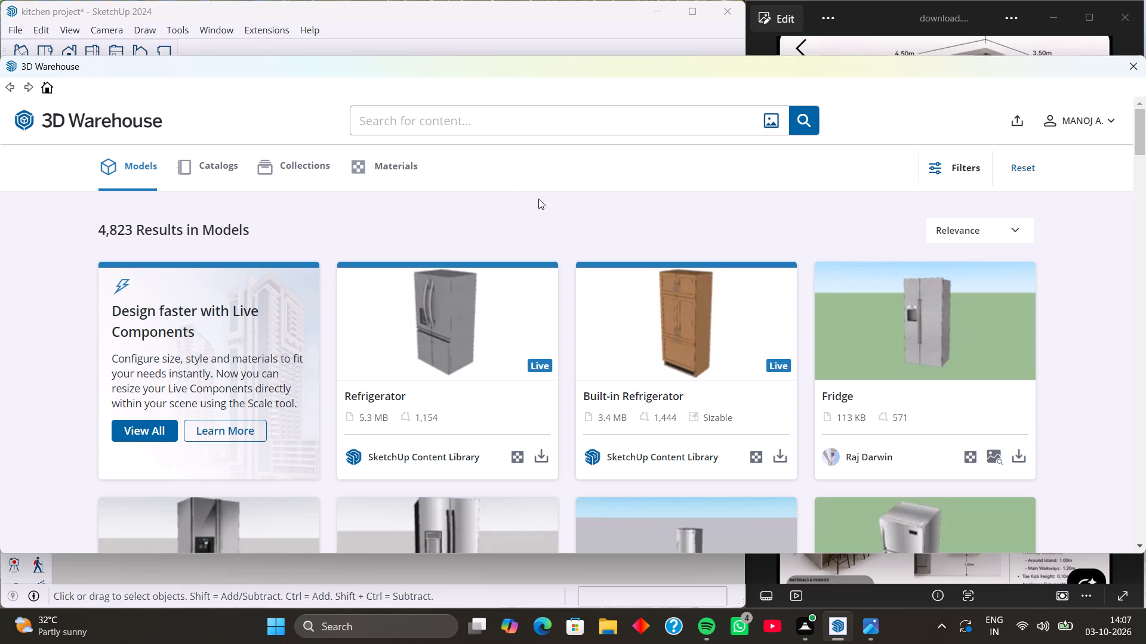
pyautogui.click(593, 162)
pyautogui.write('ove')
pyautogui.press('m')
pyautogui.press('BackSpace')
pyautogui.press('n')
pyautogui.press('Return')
# Search the 3D Warehouse models for "oven".
pyautogui.click(424, 123)
pyautogui.write('ov')
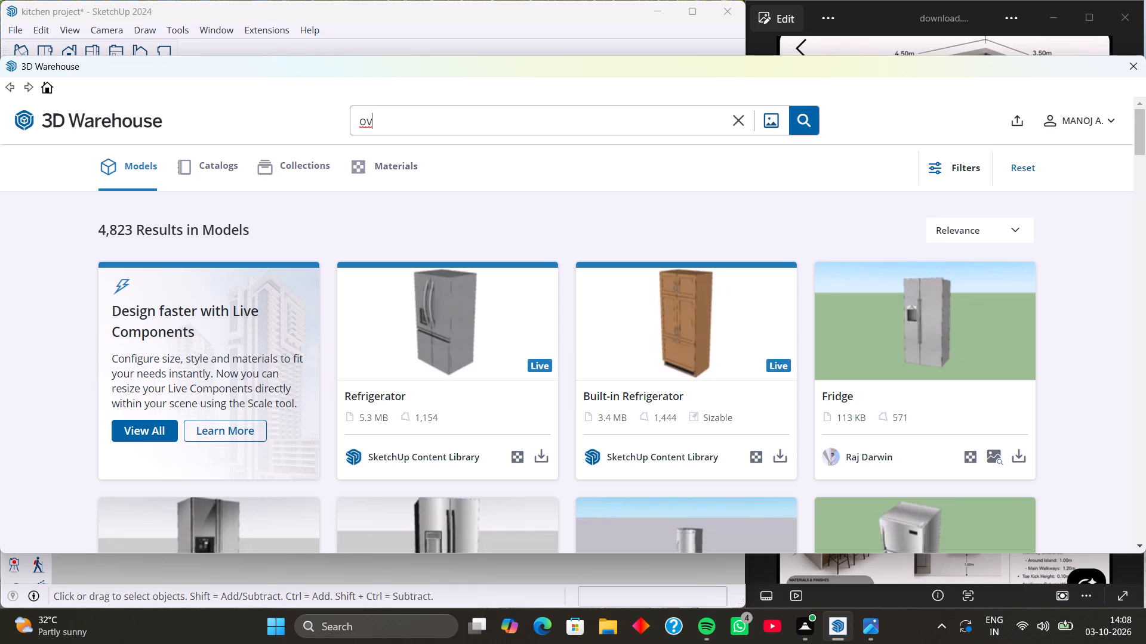
pyautogui.press('e')
pyautogui.press('n')
pyautogui.press('Return')
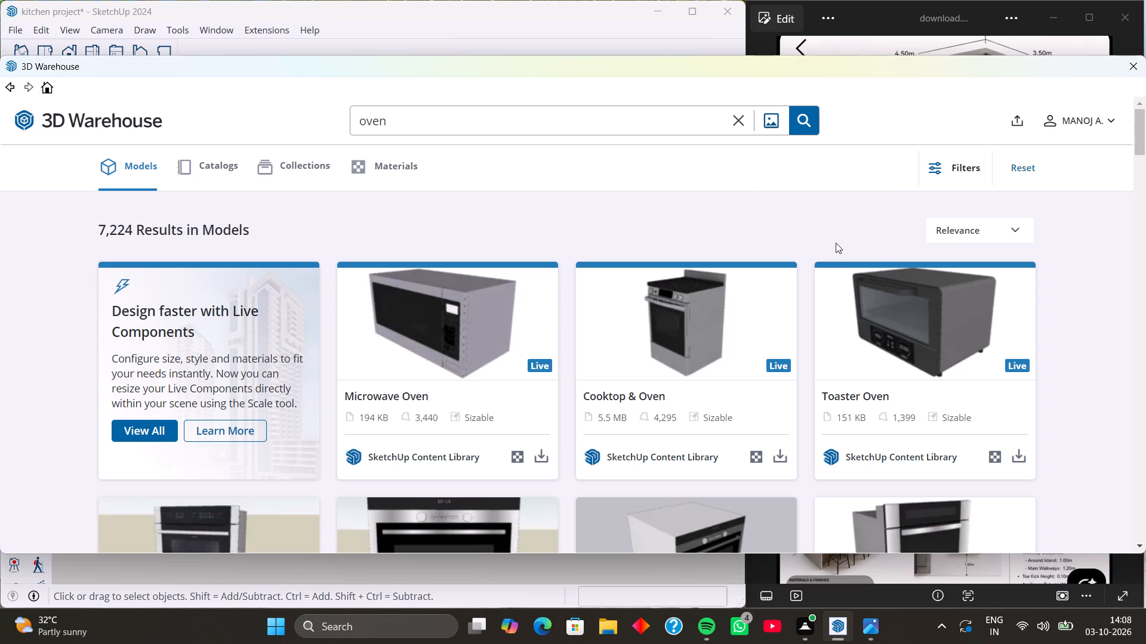
# Examine the Toaster Oven model's page, go back and look through the other oven models.
pyautogui.click(994, 326)
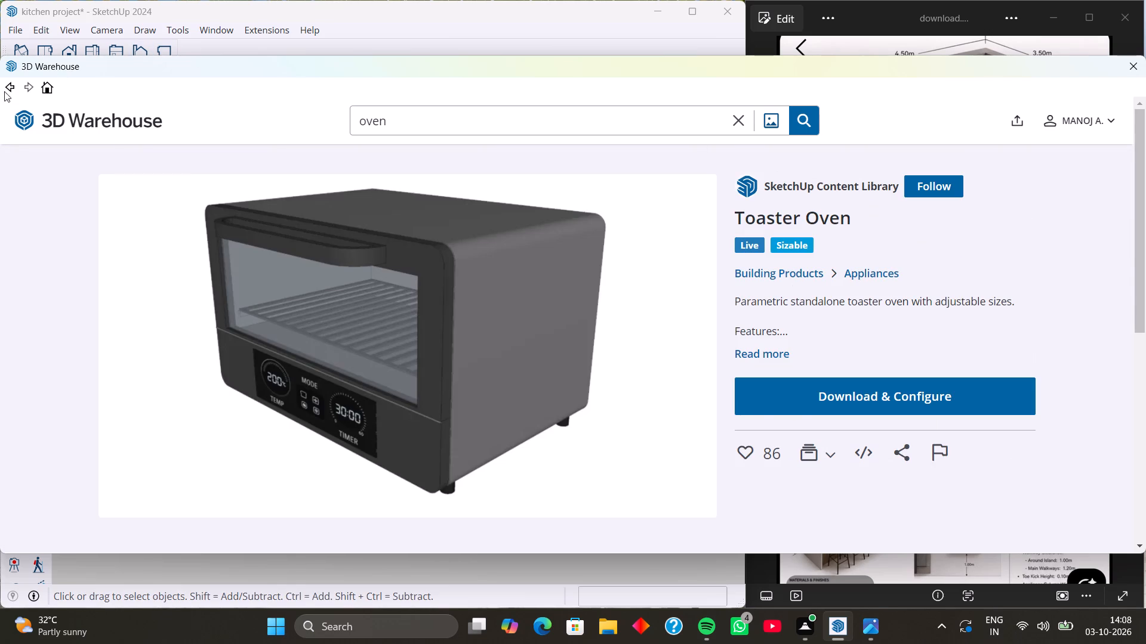
pyautogui.click(11, 86)
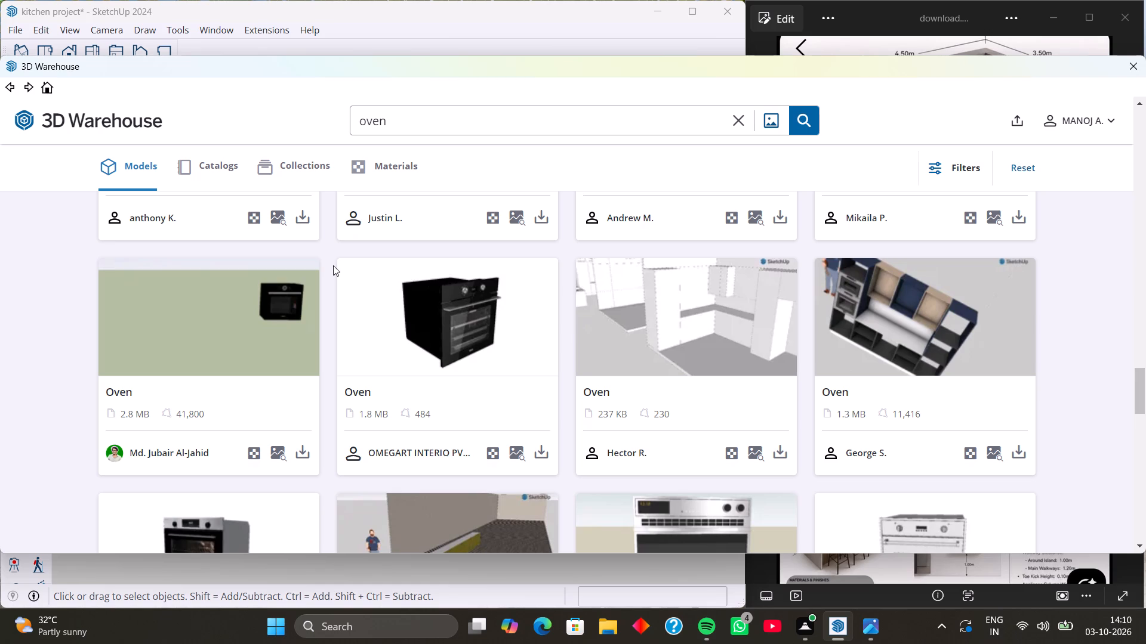
pyautogui.click(333, 265)
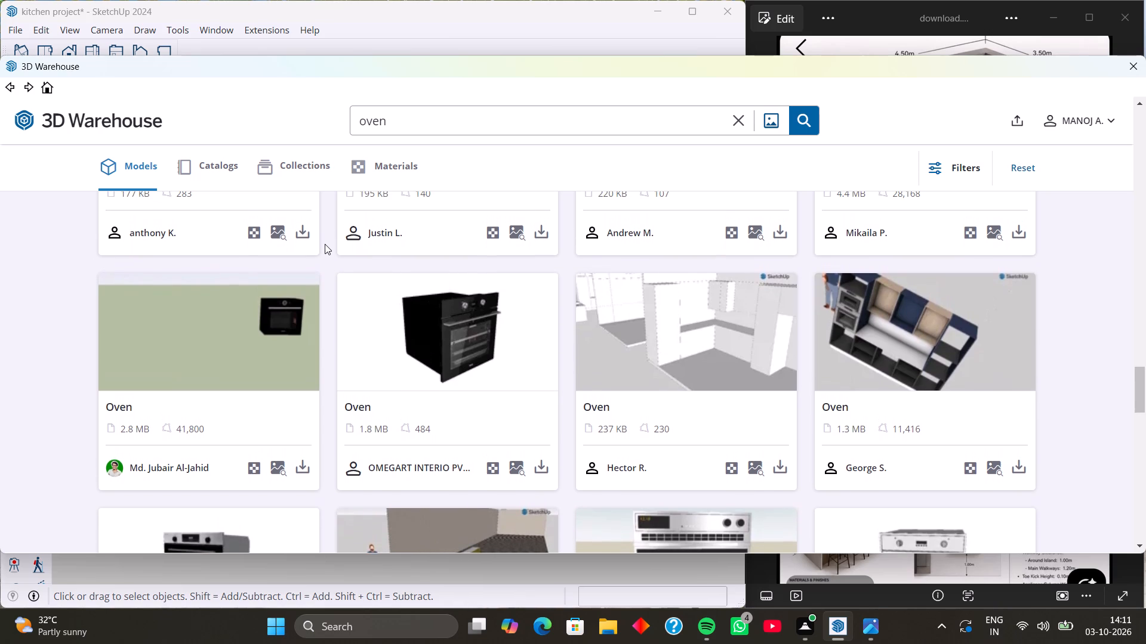
# Change the model search term to "microoven" and run the search.
pyautogui.click(352, 119)
pyautogui.press('m')
pyautogui.press('i')
pyautogui.press('c')
pyautogui.press('r')
pyautogui.press('o')
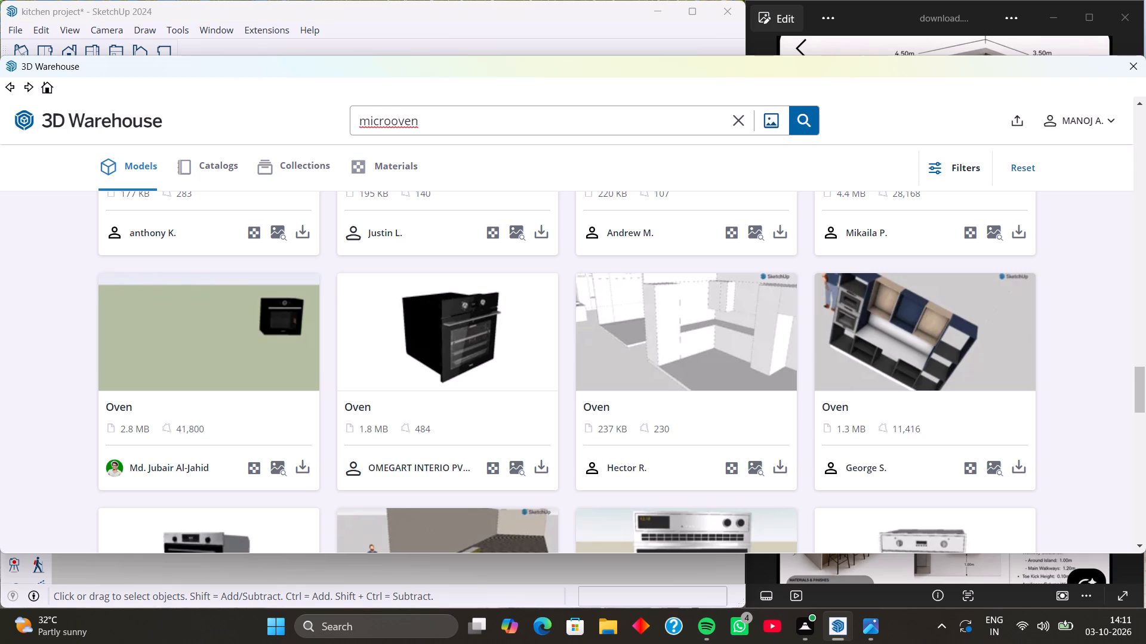
pyautogui.press('Return')
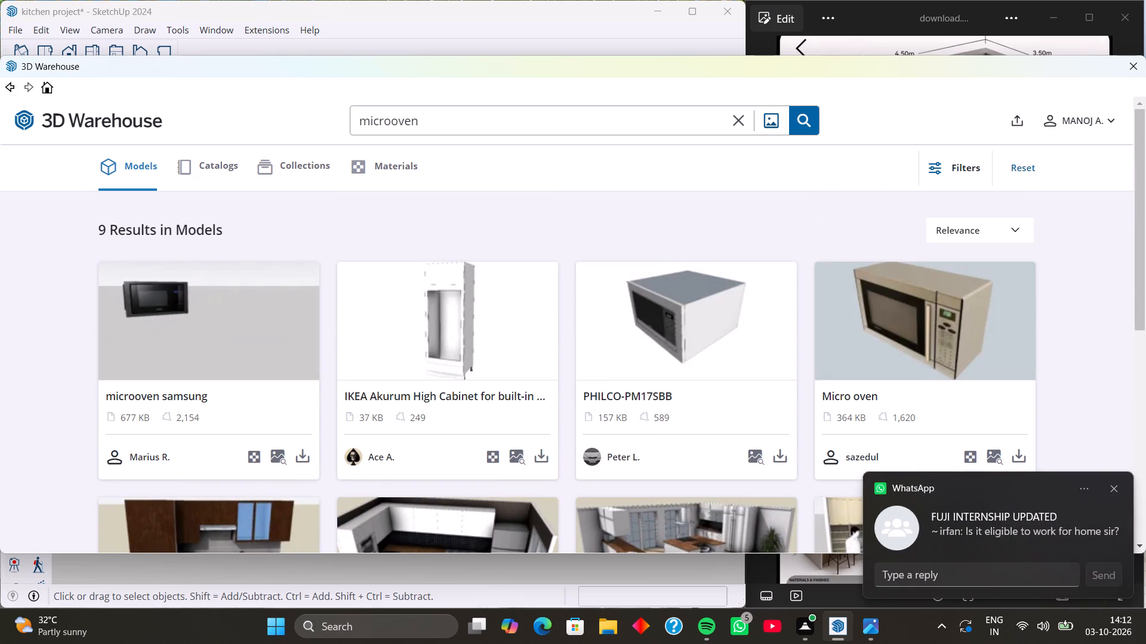
# Clear the search term and look through the rest of the listed microoven models.
pyautogui.click(419, 120)
pyautogui.press('BackSpace')
pyautogui.press('BackSpace')
pyautogui.press('BackSpace')
pyautogui.press('BackSpace')
pyautogui.press('BackSpace')
pyautogui.press('BackSpace')
pyautogui.press('BackSpace')
pyautogui.press('BackSpace')
pyautogui.press('BackSpace')
pyautogui.press('BackSpace')
pyautogui.press('BackSpace')
pyautogui.press('BackSpace')
pyautogui.press('BackSpace')
pyautogui.press('BackSpace')
pyautogui.press('BackSpace')
pyautogui.press('BackSpace')
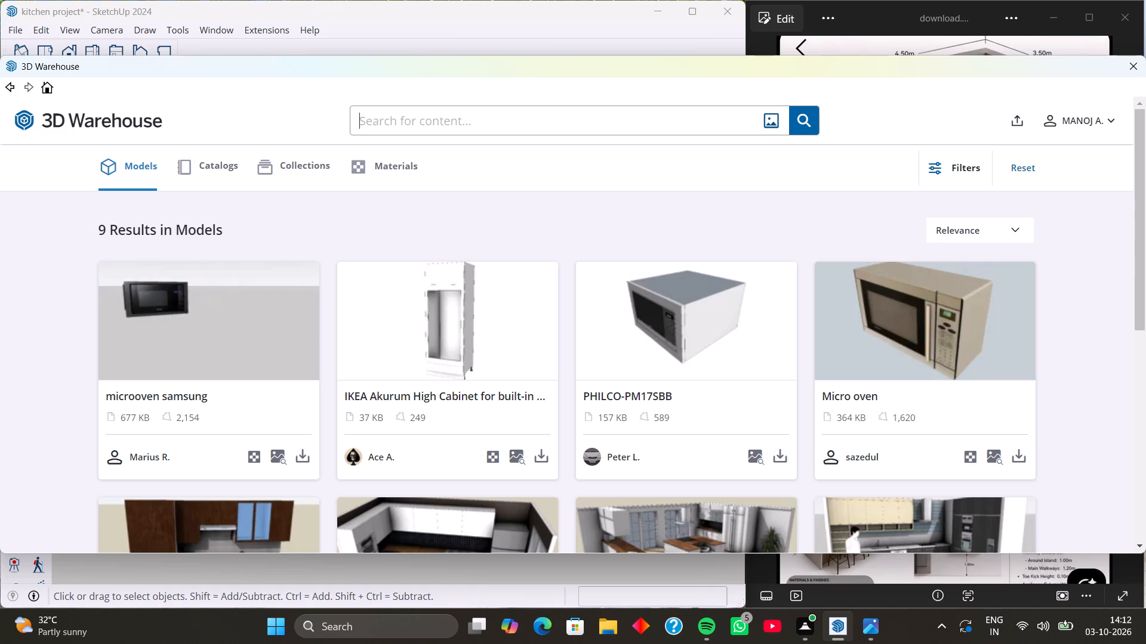
pyautogui.scroll(-3, 434, 125)
pyautogui.scroll(-3, 722, 89)
pyautogui.scroll(-5, 851, 128)
pyautogui.scroll(-4, 907, 165)
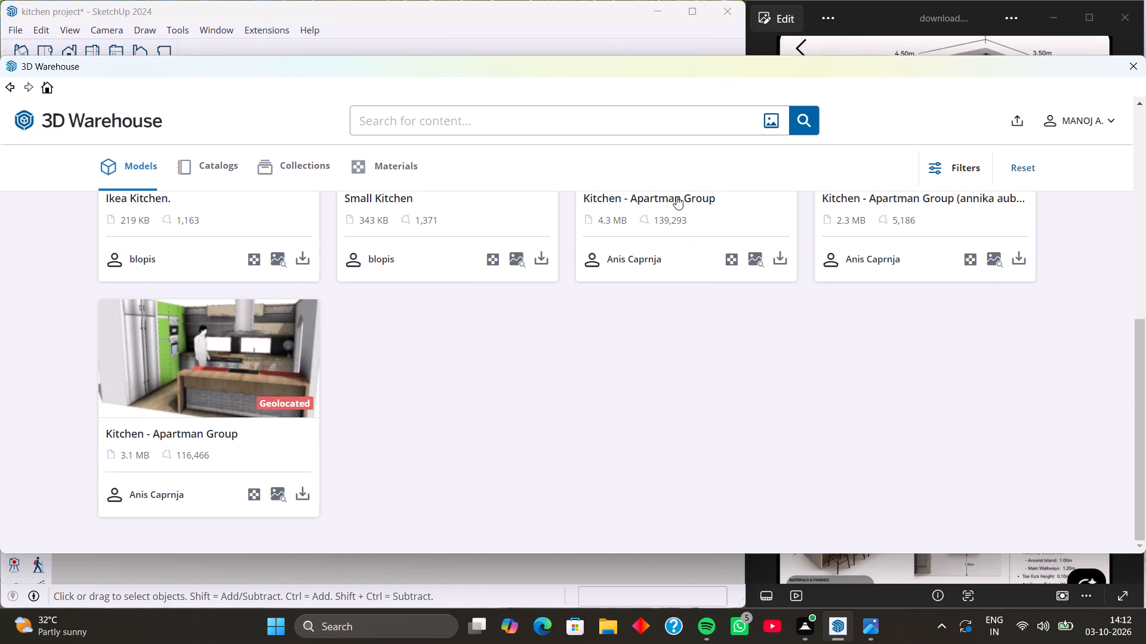
# Search the 3D Warehouse models for "oven" again.
pyautogui.scroll(-3, 592, 225)
pyautogui.scroll(8, 566, 236)
pyautogui.click(402, 125)
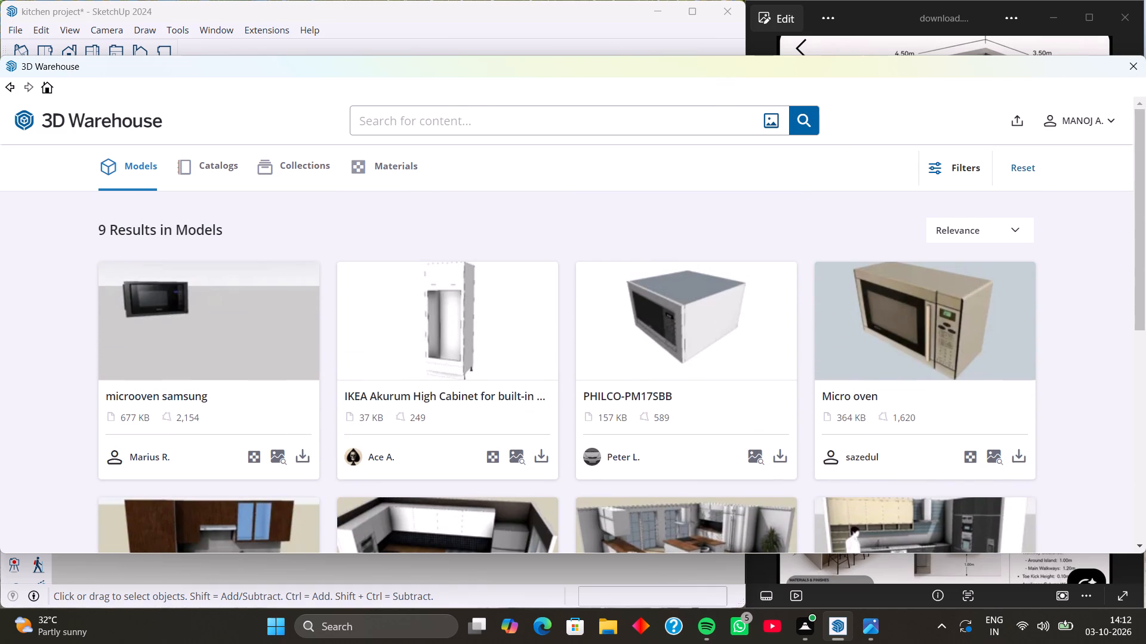
pyautogui.press('o')
pyautogui.write('ven')
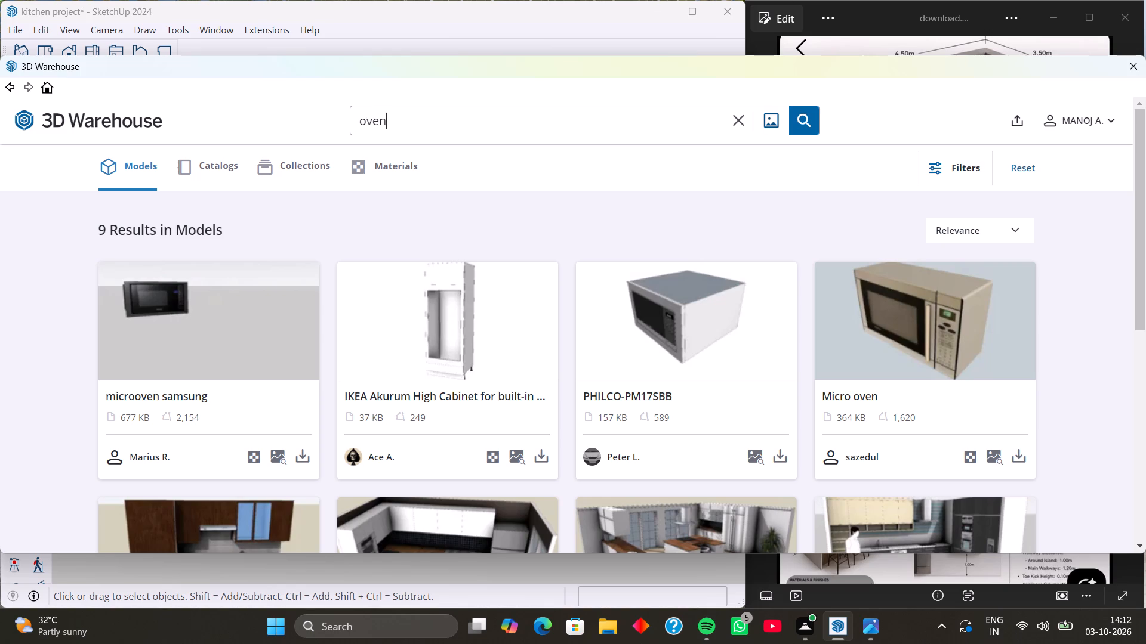
pyautogui.click(809, 126)
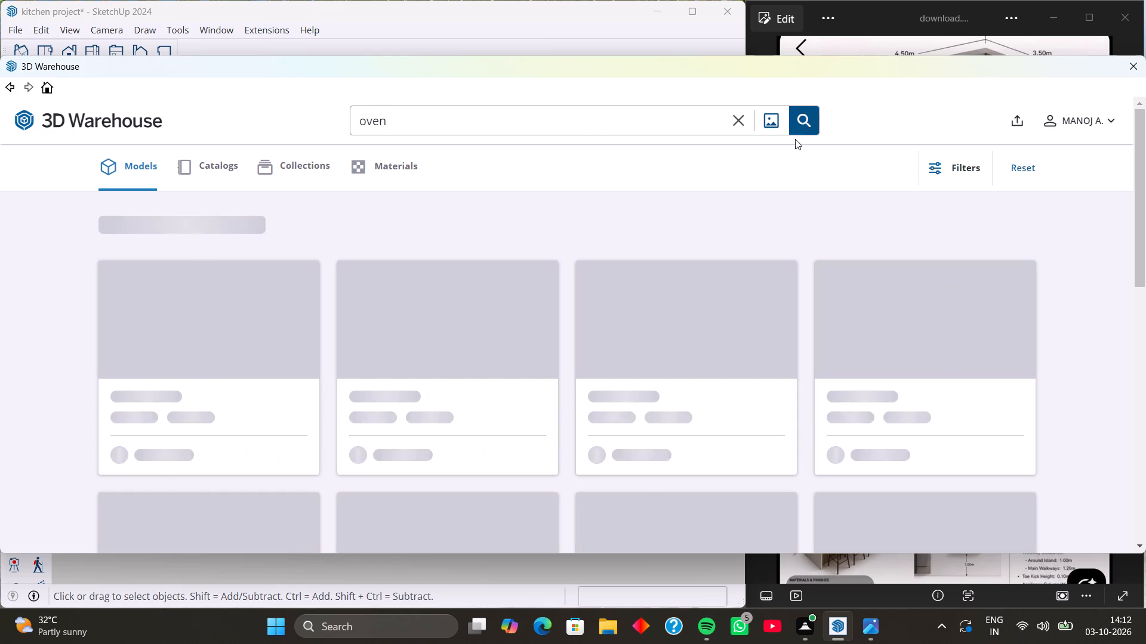
# Look through the listed oven models, then re-examine the first rows for a built-in oven suited to the kitchen.
pyautogui.scroll(-3, 683, 309)
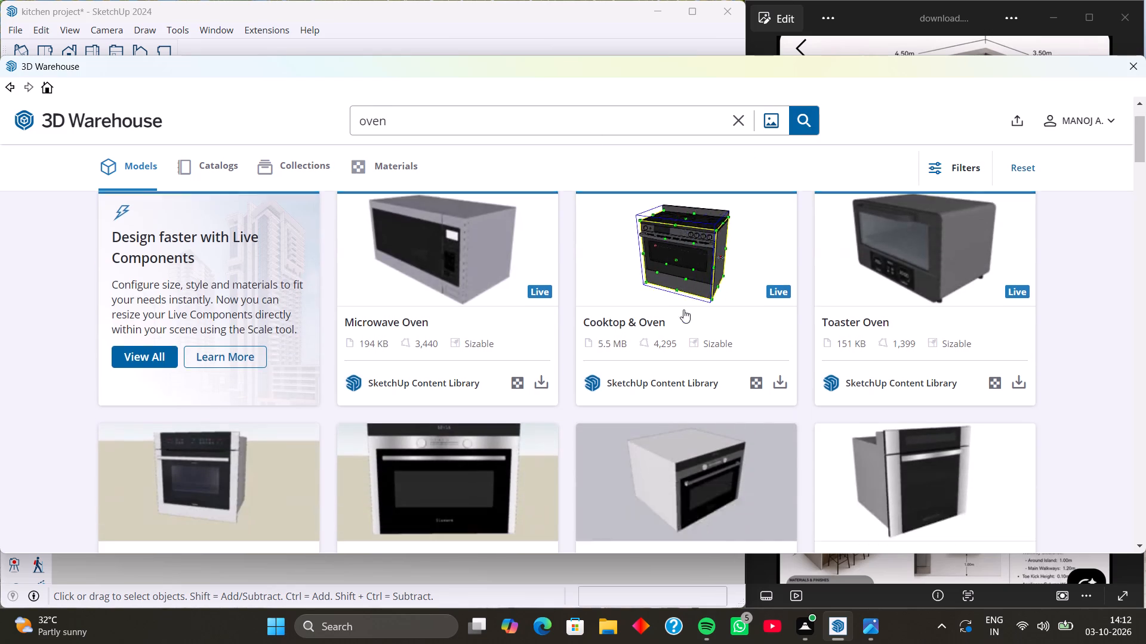
pyautogui.scroll(-7, 664, 321)
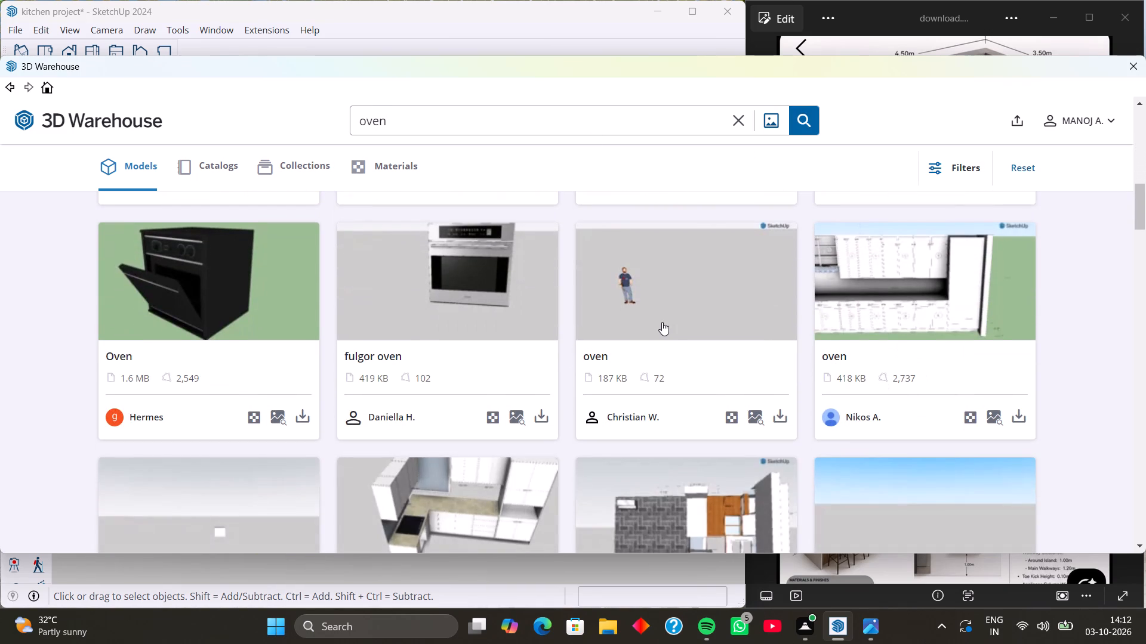
pyautogui.scroll(-8, 662, 322)
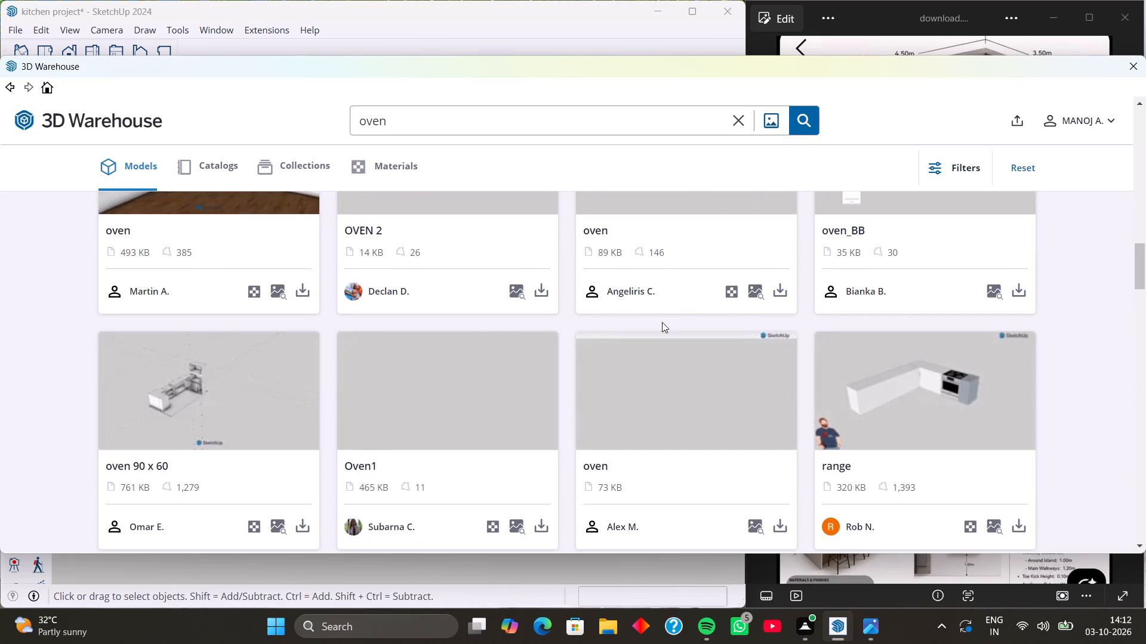
pyautogui.scroll(-8, 662, 322)
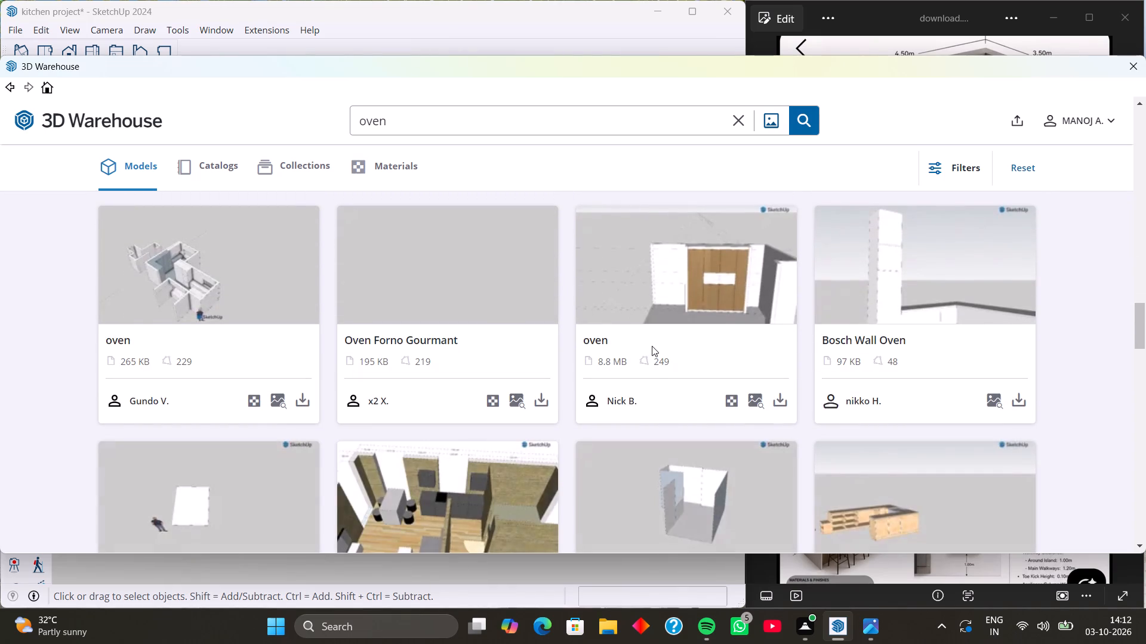
pyautogui.scroll(-4, 652, 346)
pyautogui.scroll(12, 652, 346)
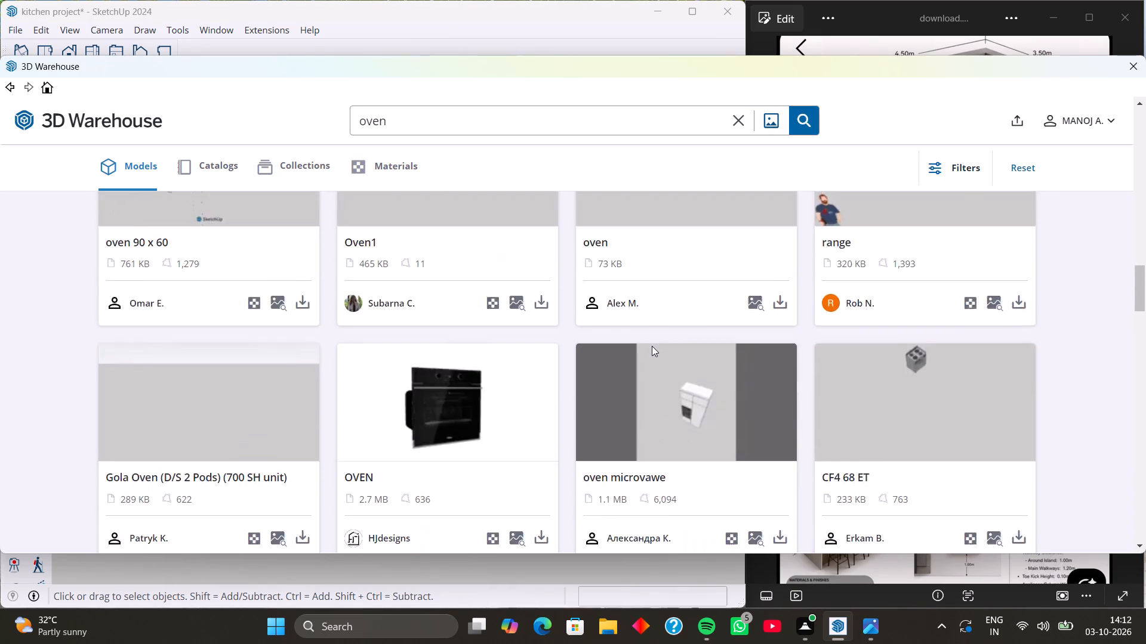
pyautogui.scroll(16, 652, 346)
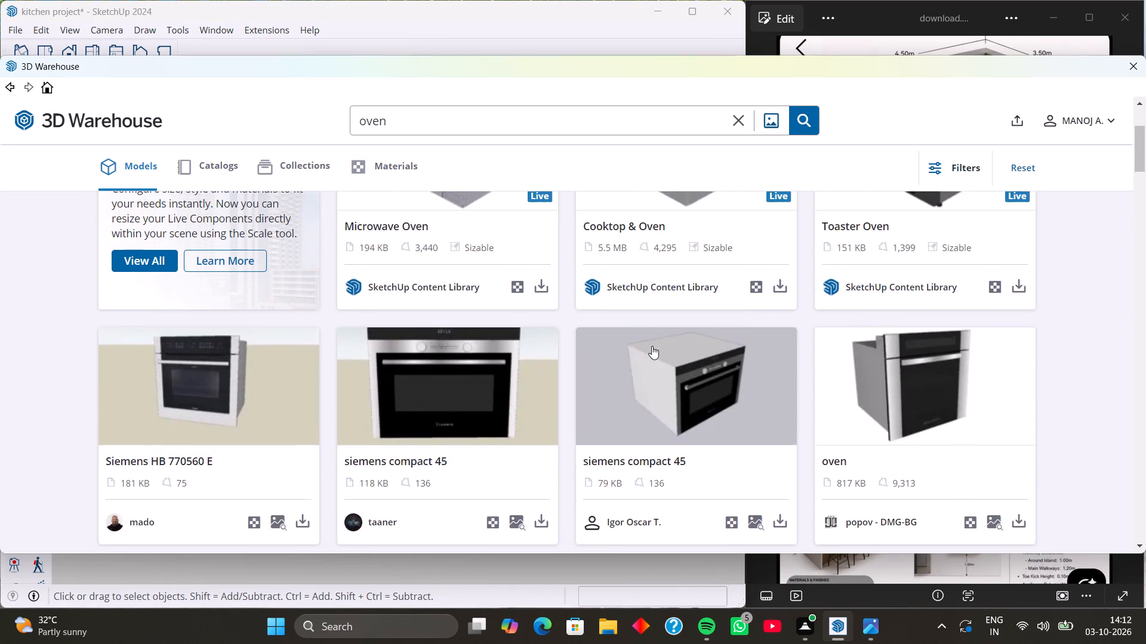
pyautogui.scroll(6, 652, 346)
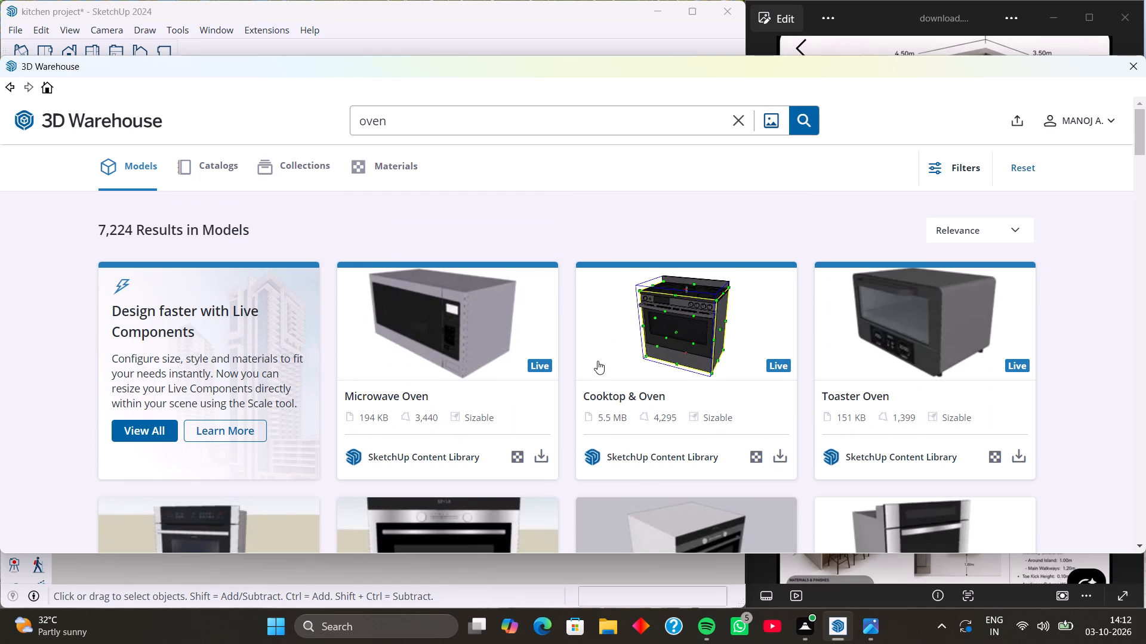
pyautogui.scroll(-1, 597, 361)
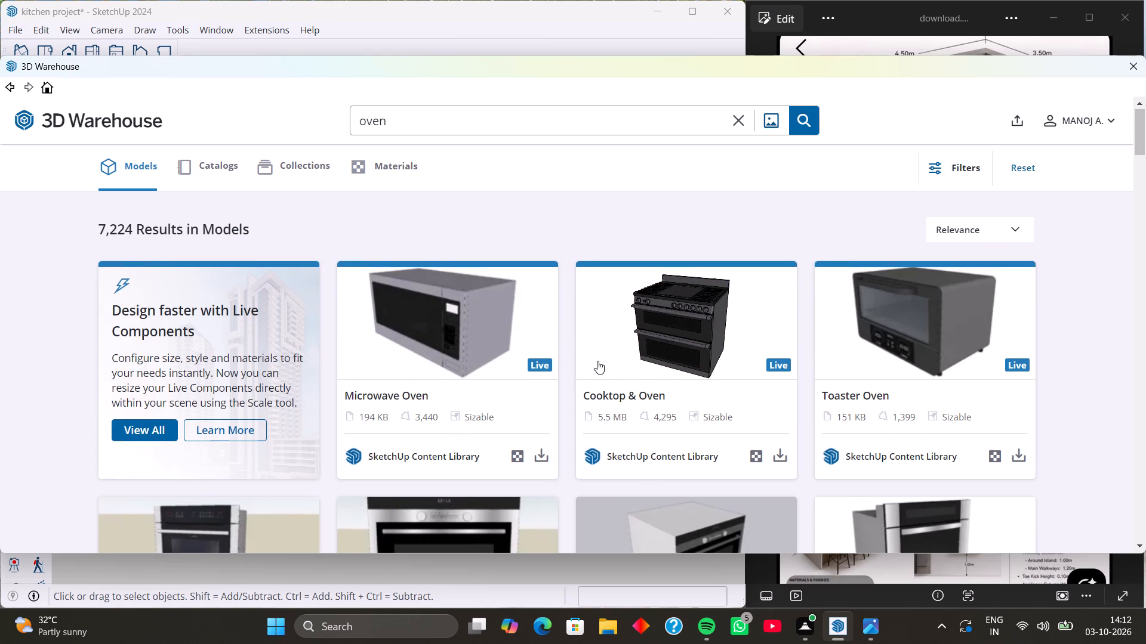
pyautogui.scroll(-2, 597, 361)
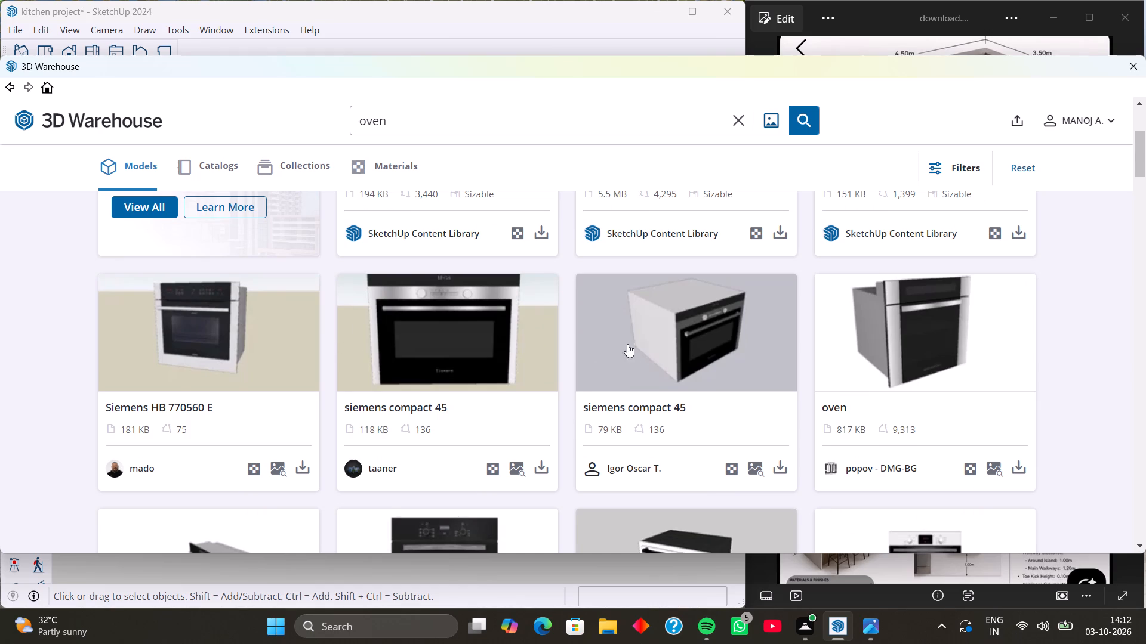
pyautogui.scroll(-3, 629, 345)
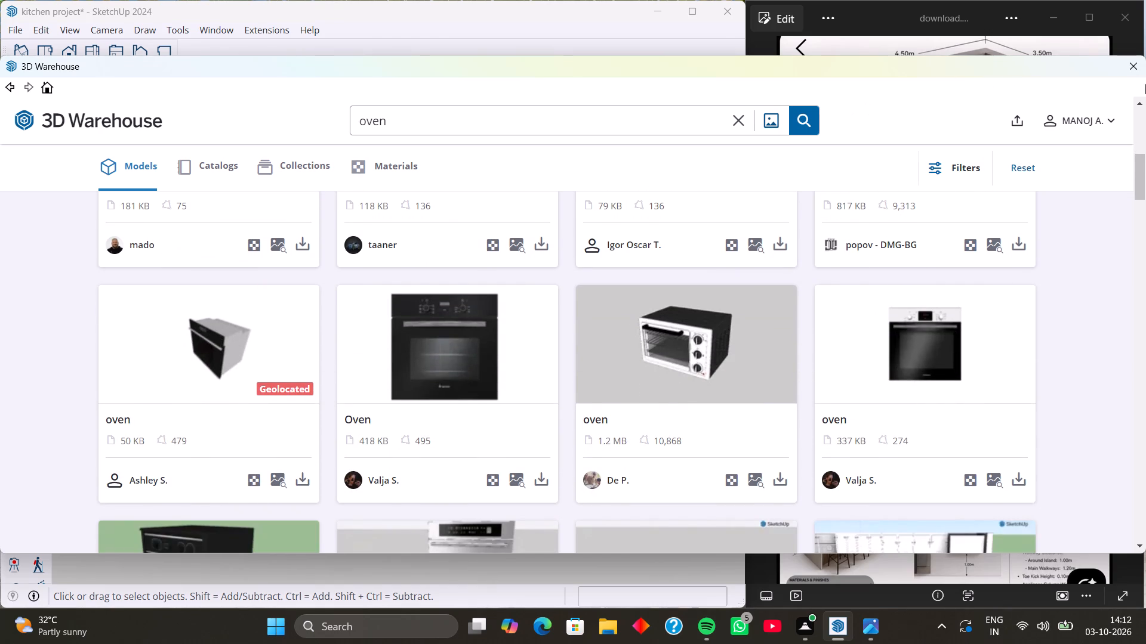
pyautogui.scroll(-3, 975, 85)
pyautogui.scroll(4, 1041, 113)
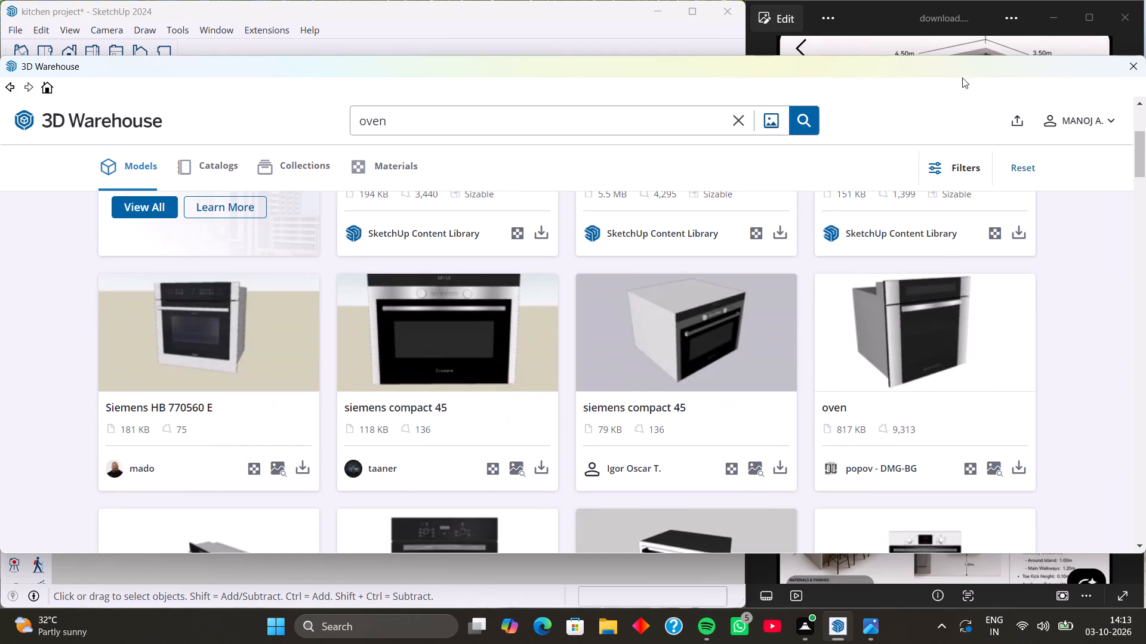
pyautogui.scroll(4, 999, 78)
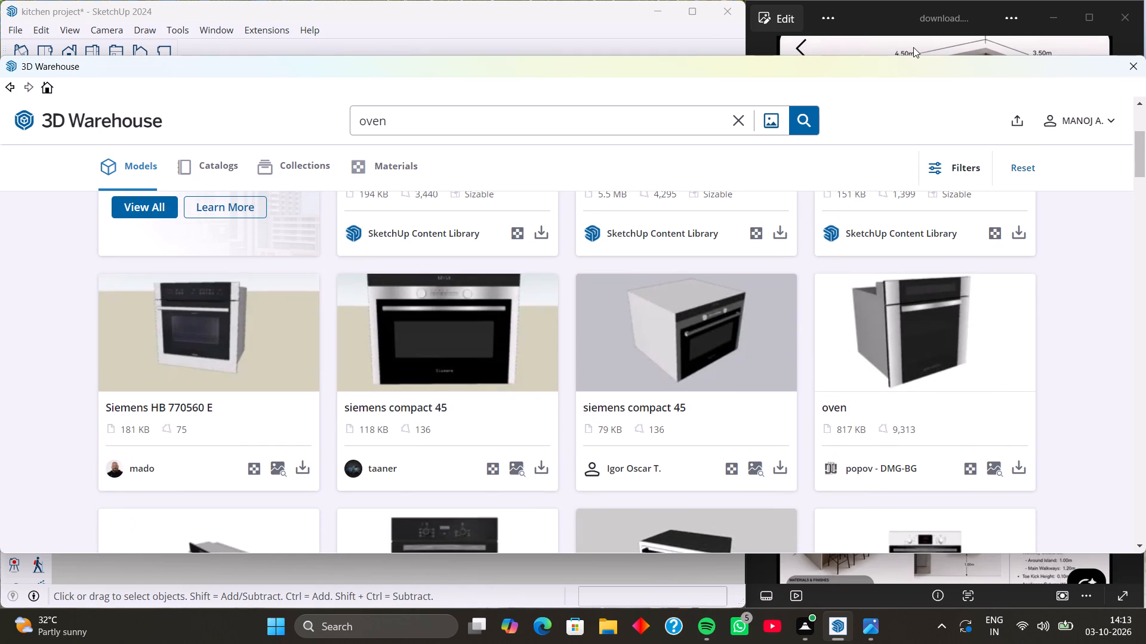
# Switch to the reference image in Photos and examine the built-in microwave and oven beside the fridge up close.
pyautogui.click(913, 47)
pyautogui.scroll(3, 943, 181)
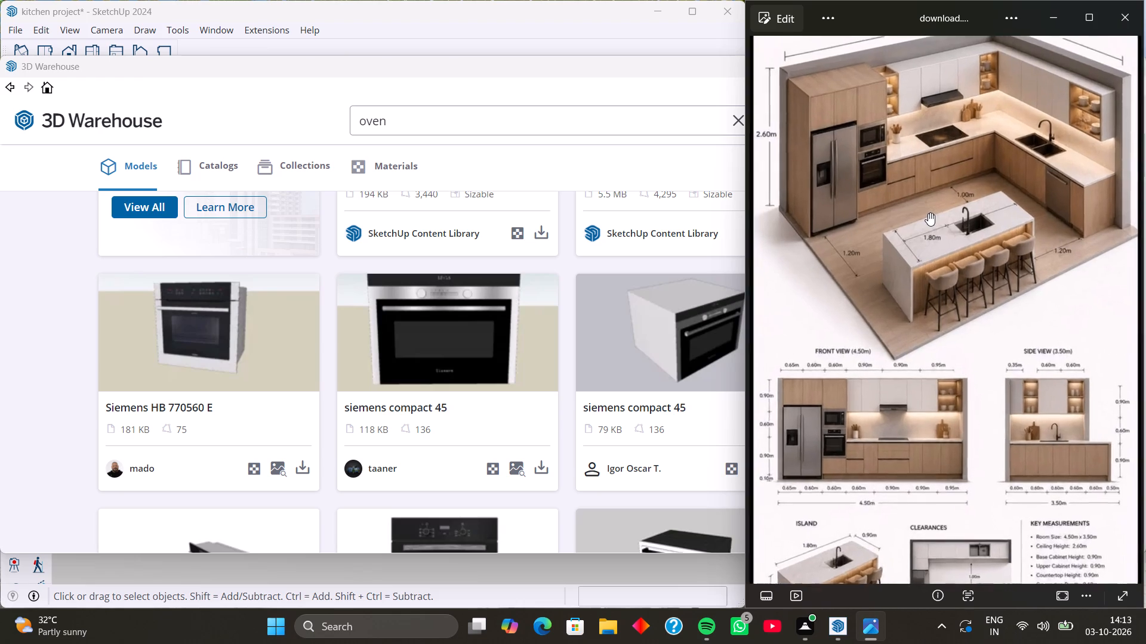
pyautogui.scroll(2, 928, 213)
pyautogui.scroll(5, 860, 149)
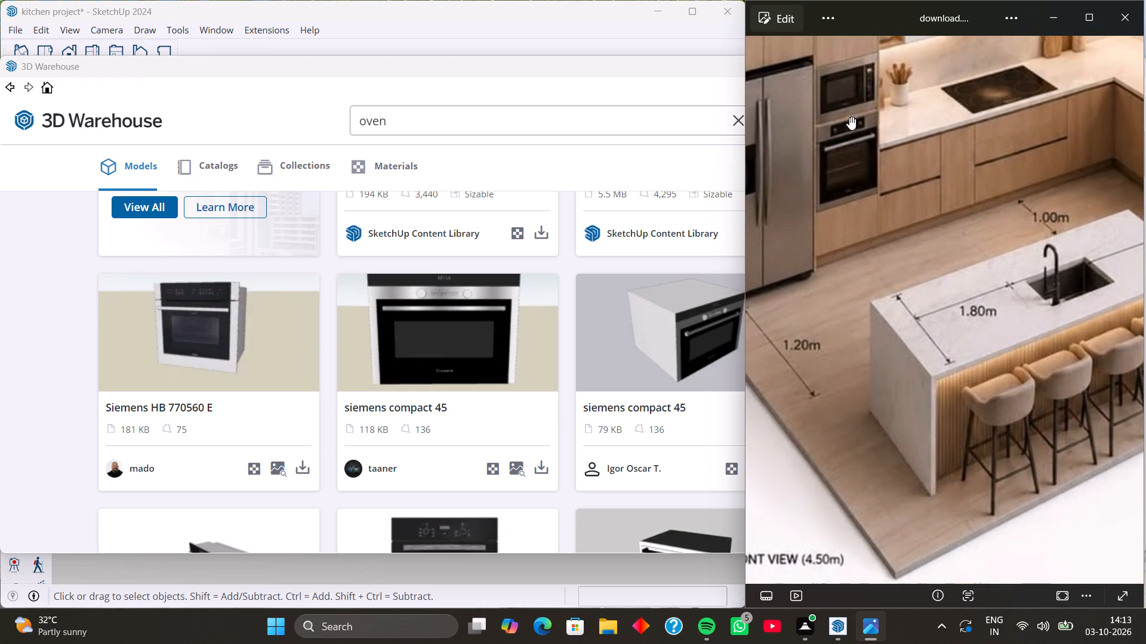
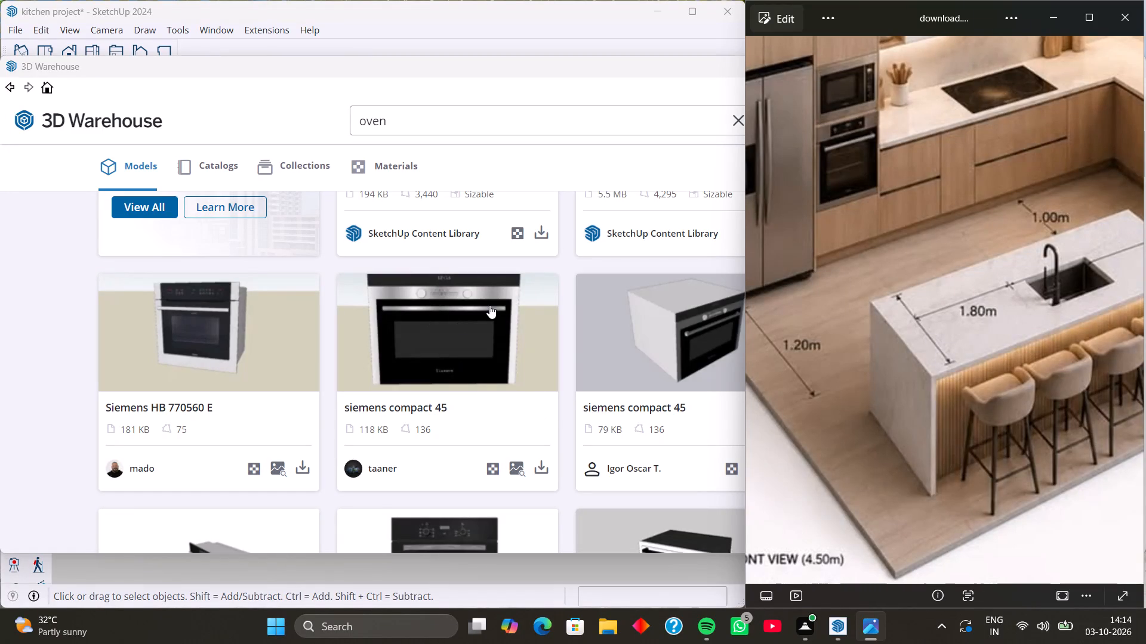
# Compare the listed 3D Warehouse oven models with the built-in microwave and oven in the reference image.
pyautogui.scroll(-1, 471, 383)
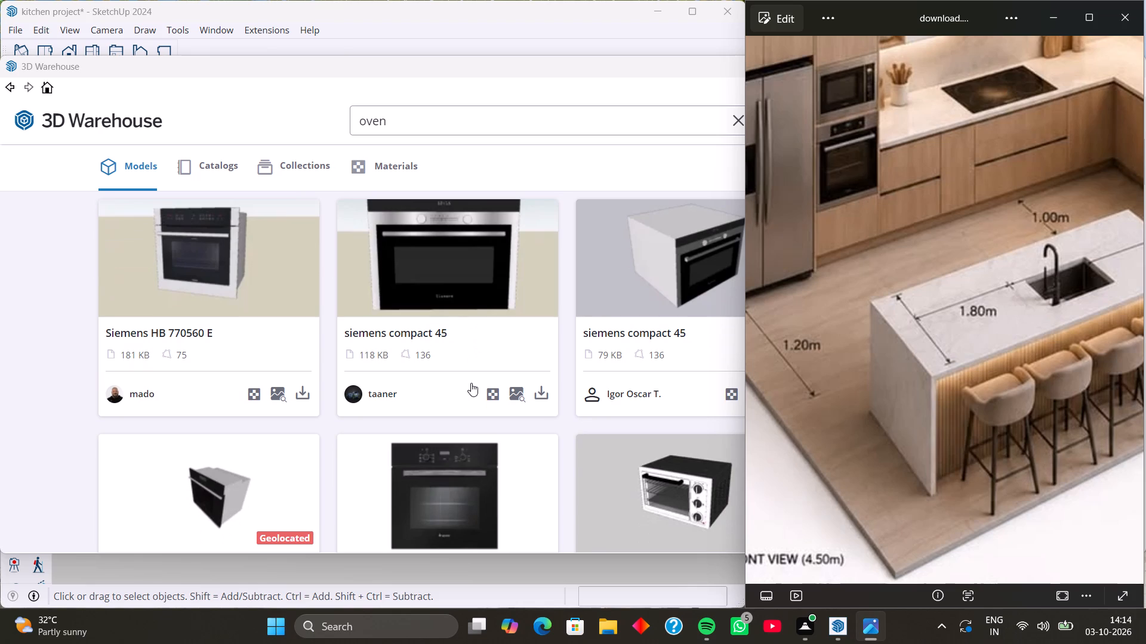
pyautogui.scroll(-2, 432, 385)
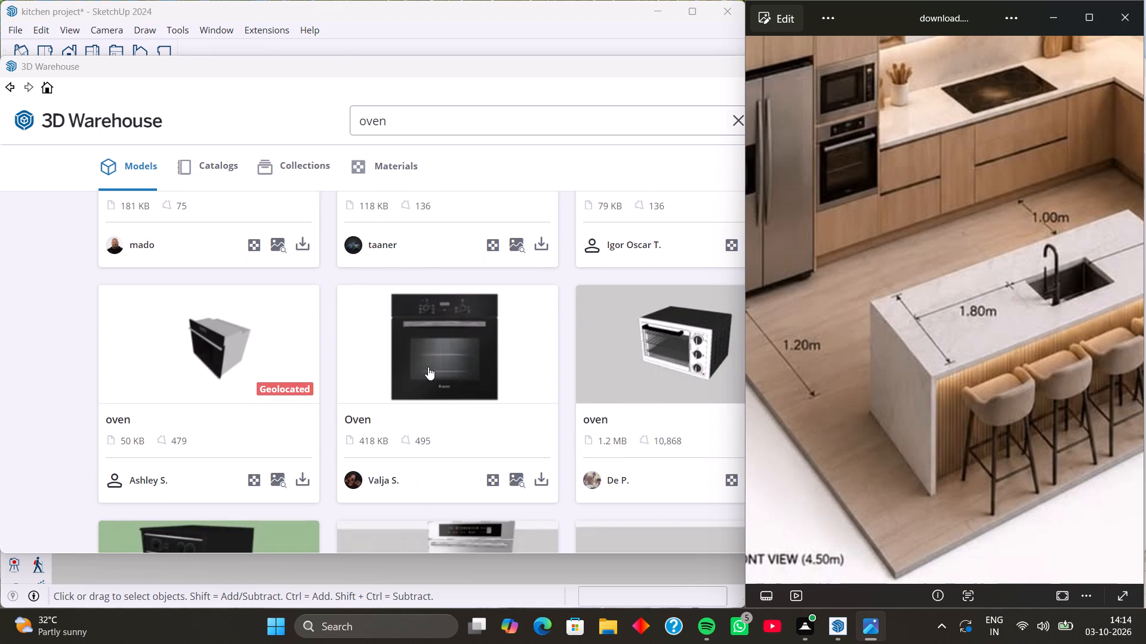
pyautogui.scroll(1, 836, 98)
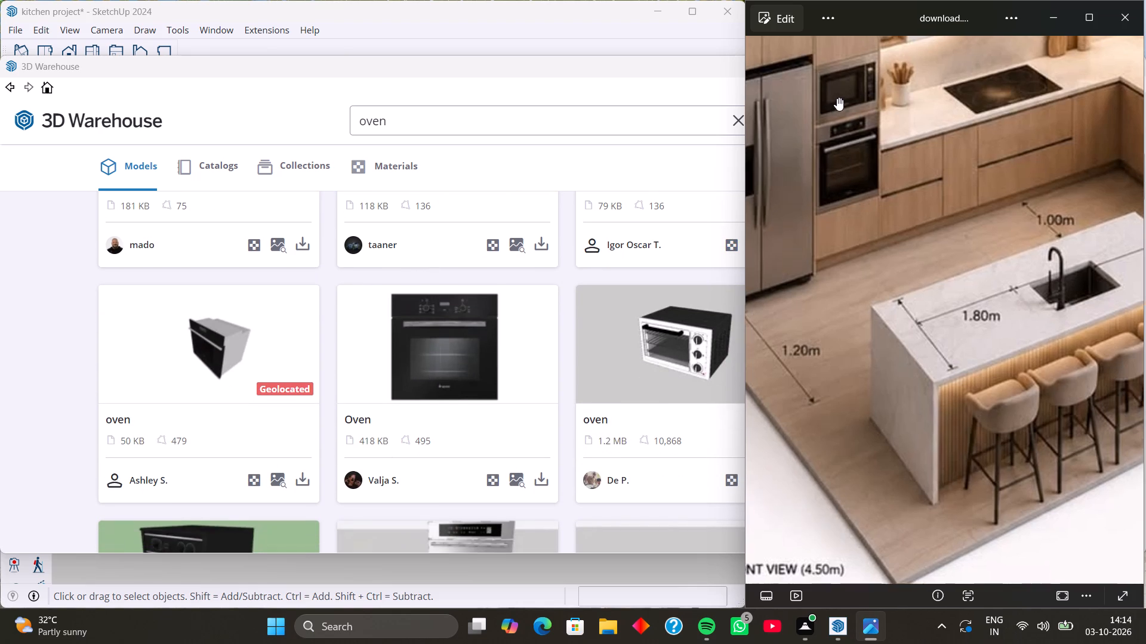
pyautogui.scroll(8, 837, 98)
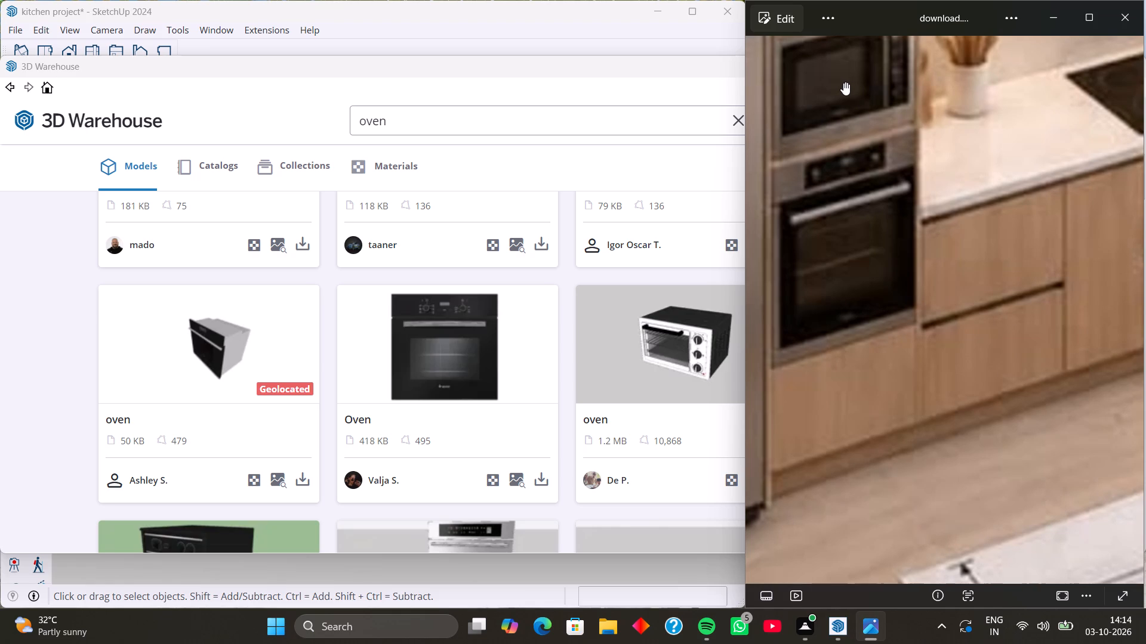
pyautogui.scroll(-4, 828, 126)
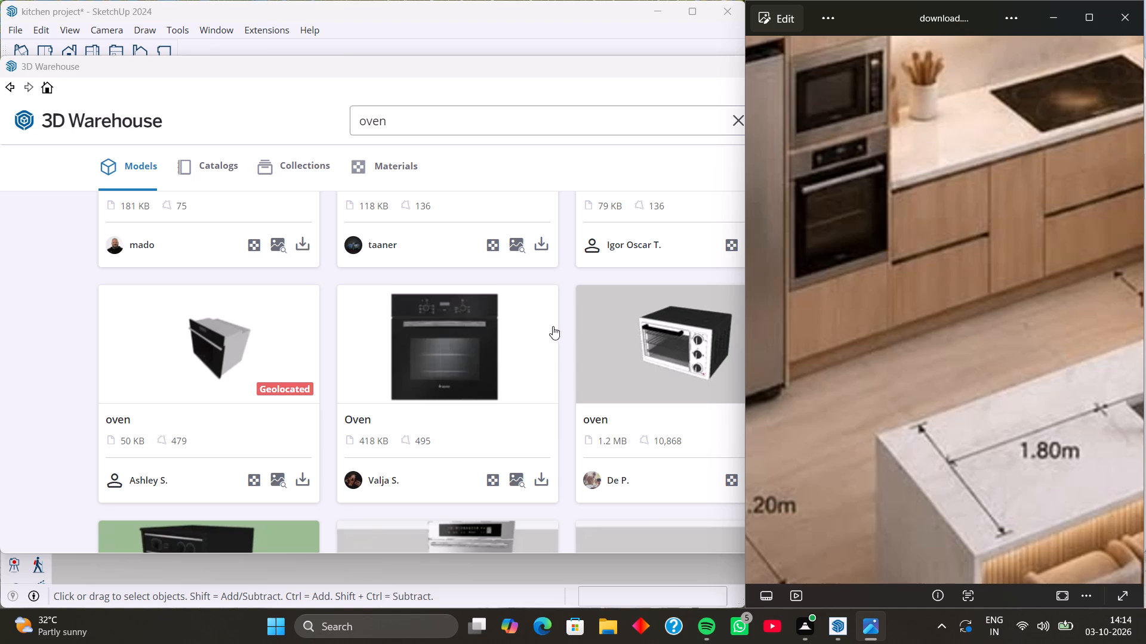
pyautogui.scroll(-1, 592, 345)
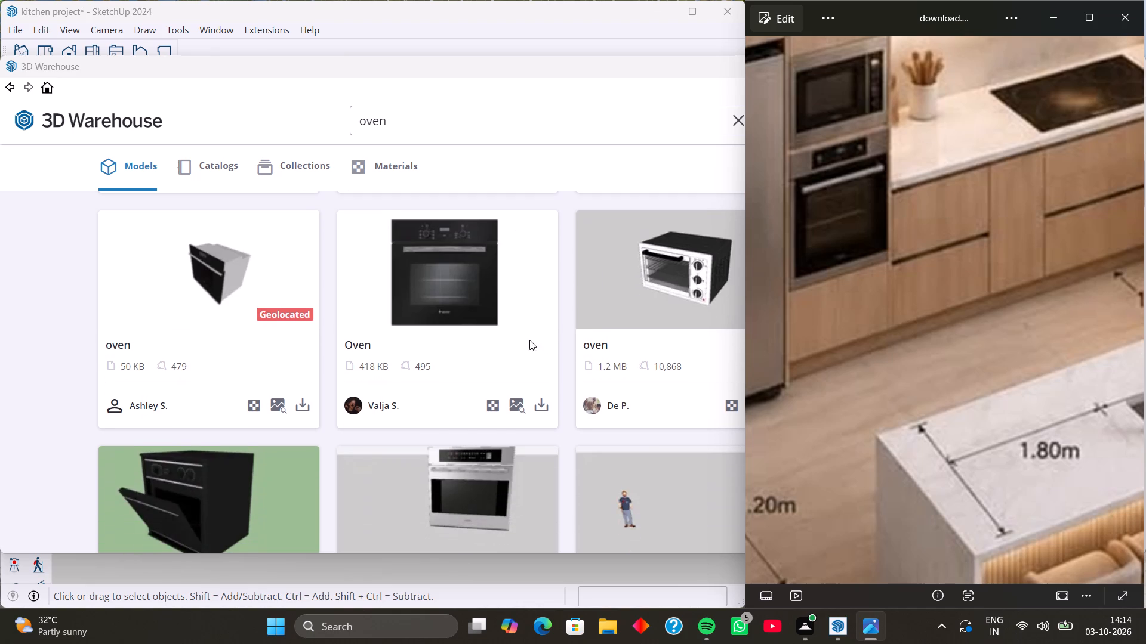
pyautogui.scroll(-3, 503, 339)
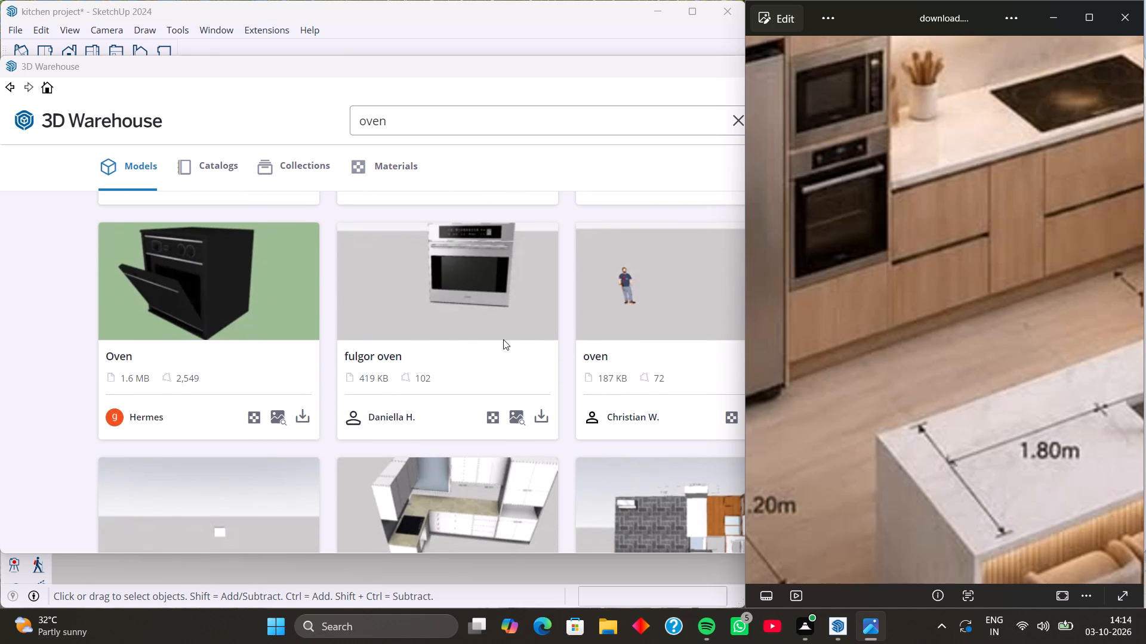
pyautogui.scroll(8, 530, 323)
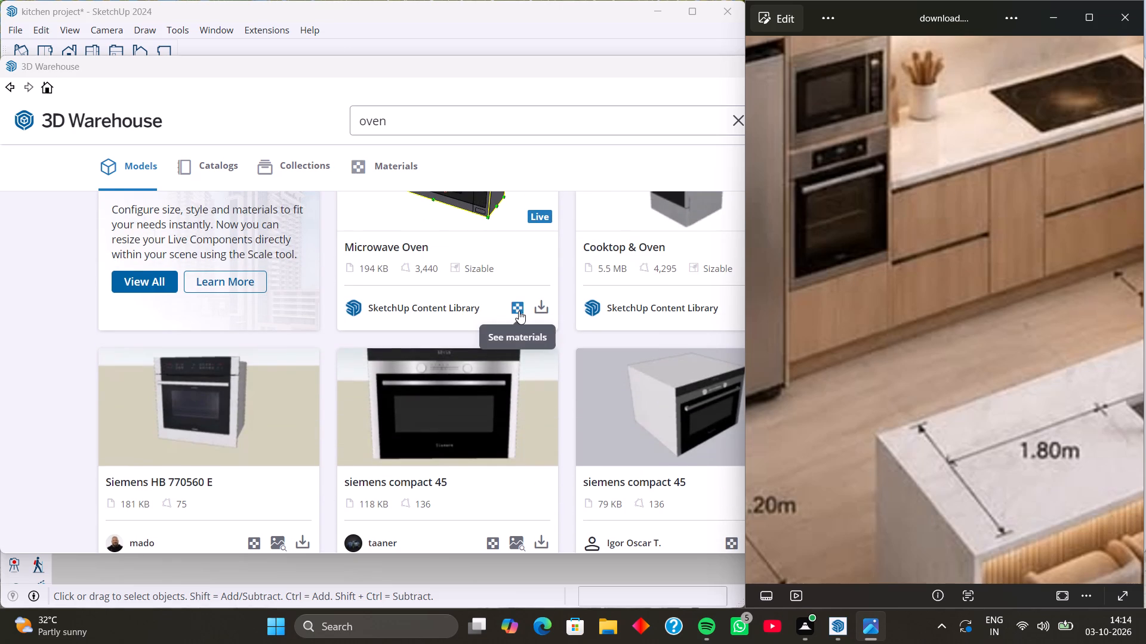
pyautogui.scroll(1, 519, 311)
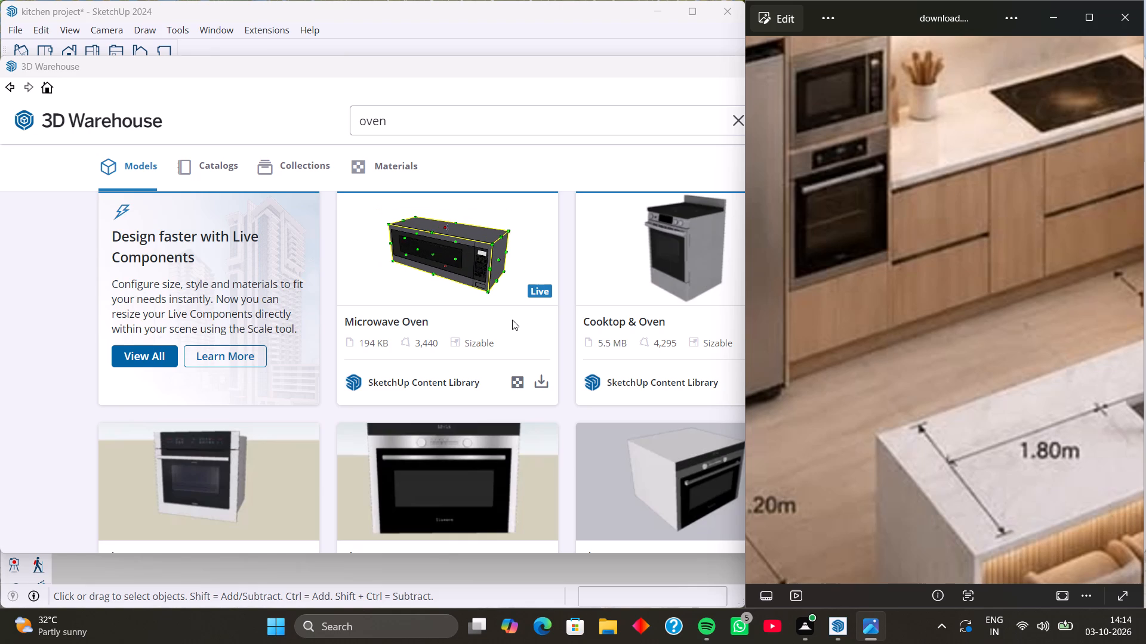
# Load the 118 KB "siemens compact 45" oven directly into the model and place it outside the floor slab, in front of the kitchen.
pyautogui.scroll(-3, 462, 284)
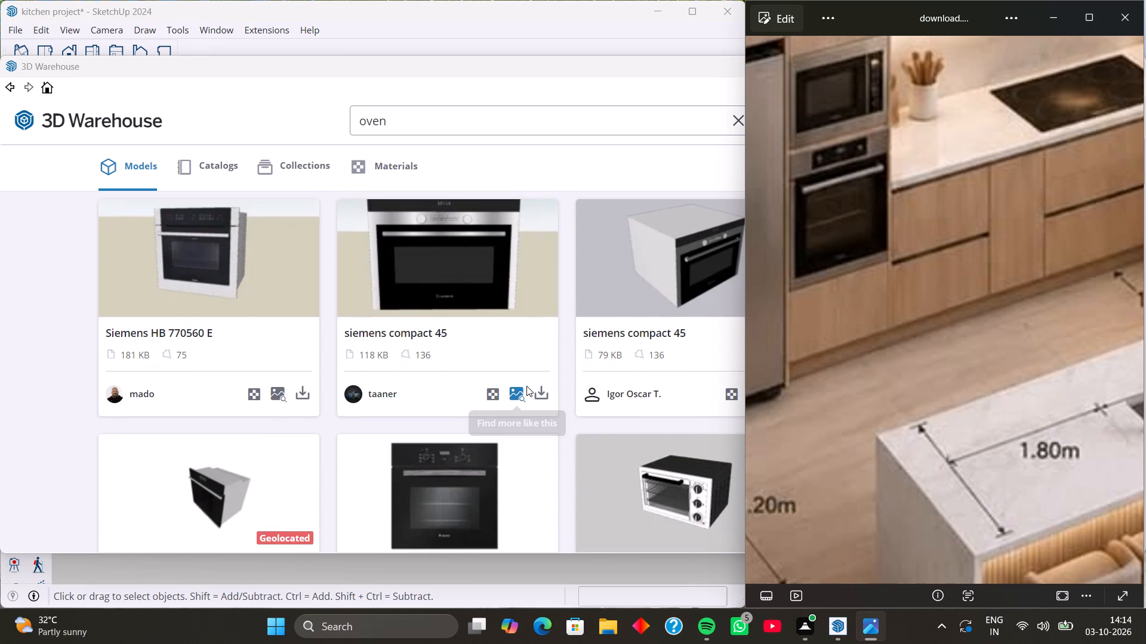
pyautogui.click(542, 396)
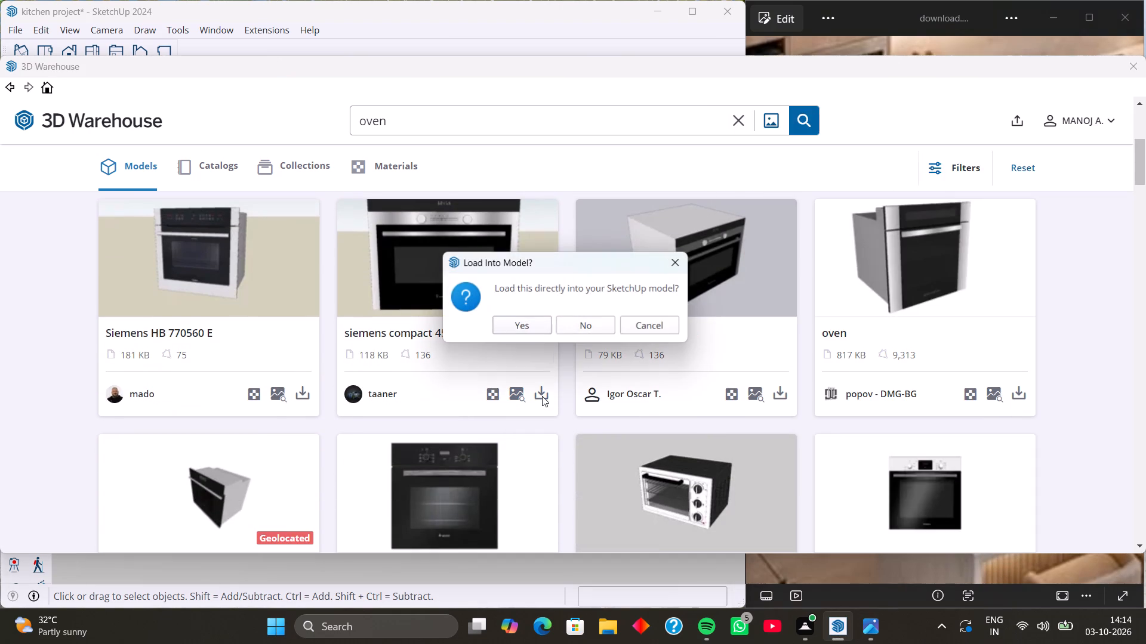
pyautogui.click(503, 325)
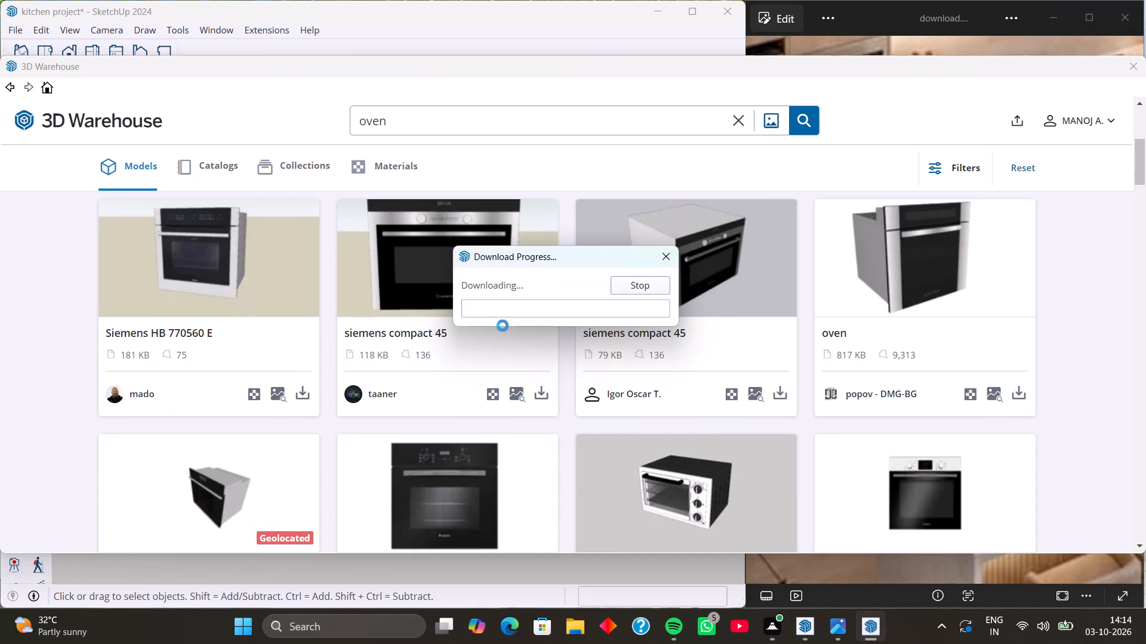
pyautogui.scroll(-3, 568, 341)
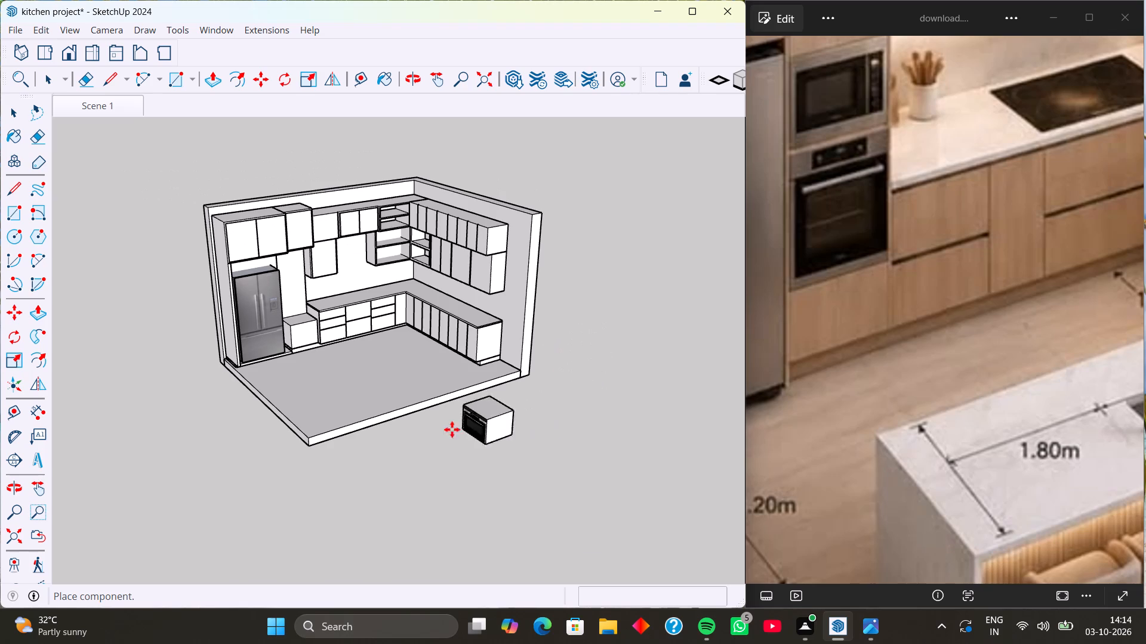
pyautogui.click(482, 475)
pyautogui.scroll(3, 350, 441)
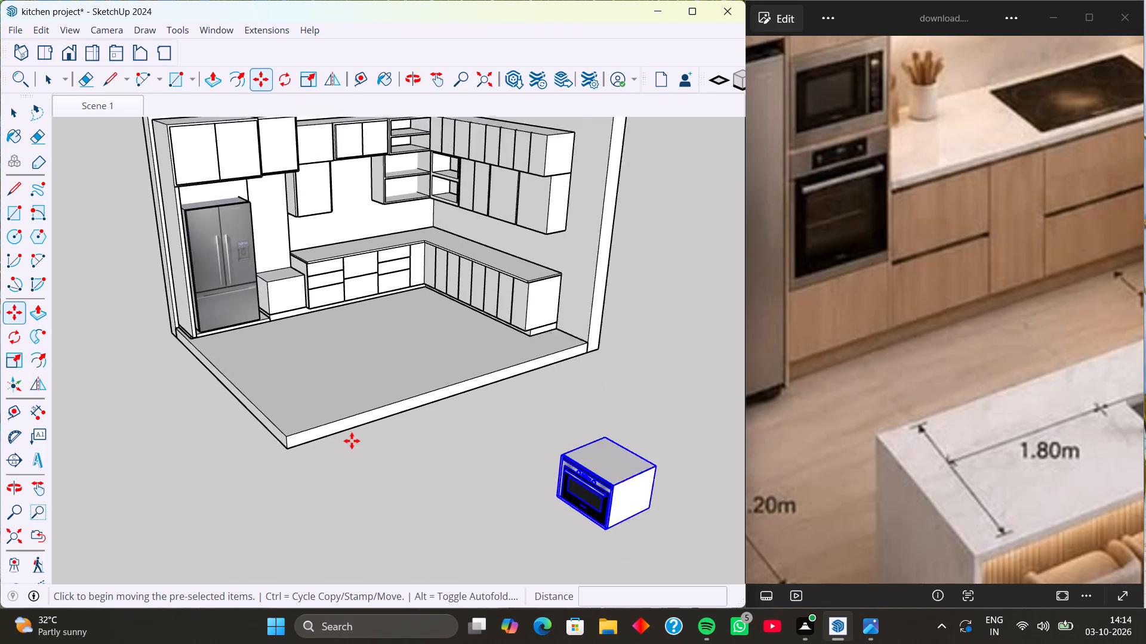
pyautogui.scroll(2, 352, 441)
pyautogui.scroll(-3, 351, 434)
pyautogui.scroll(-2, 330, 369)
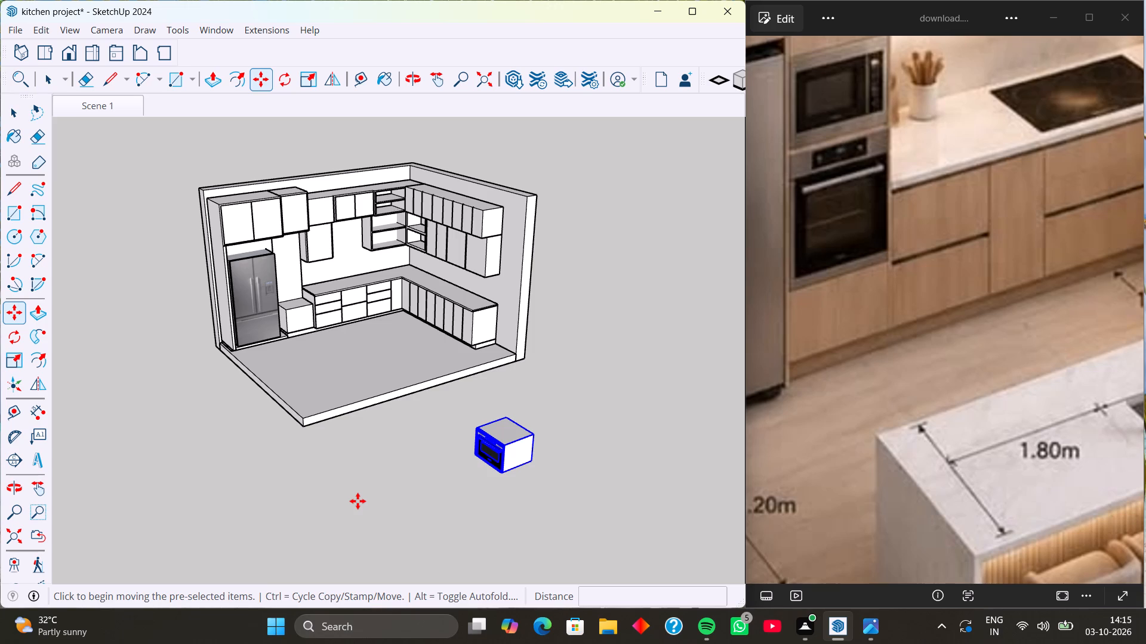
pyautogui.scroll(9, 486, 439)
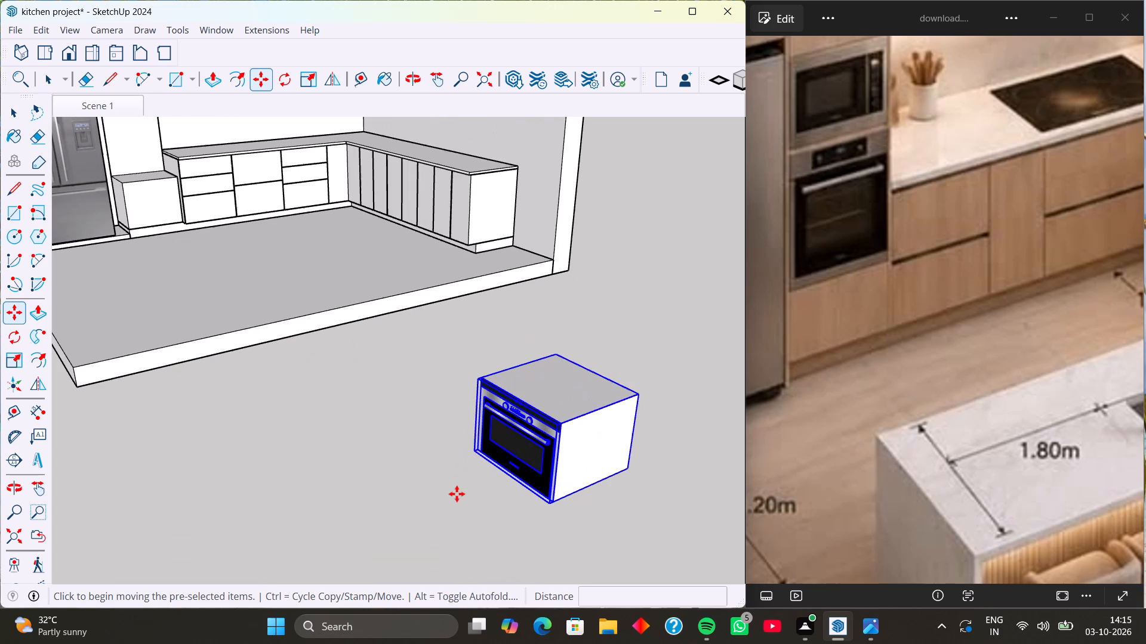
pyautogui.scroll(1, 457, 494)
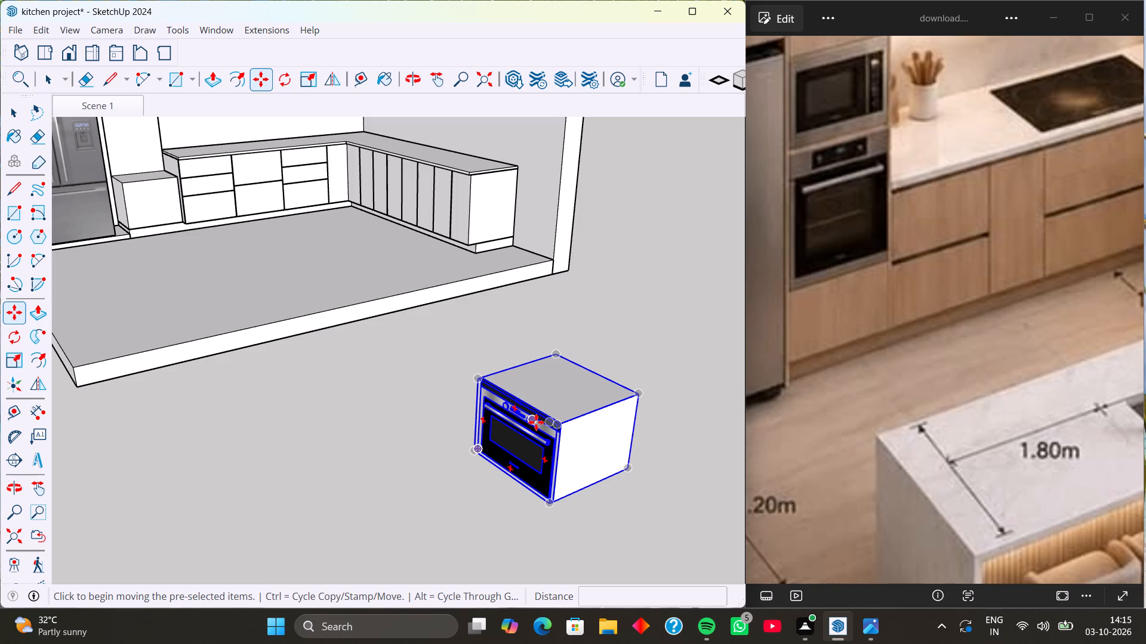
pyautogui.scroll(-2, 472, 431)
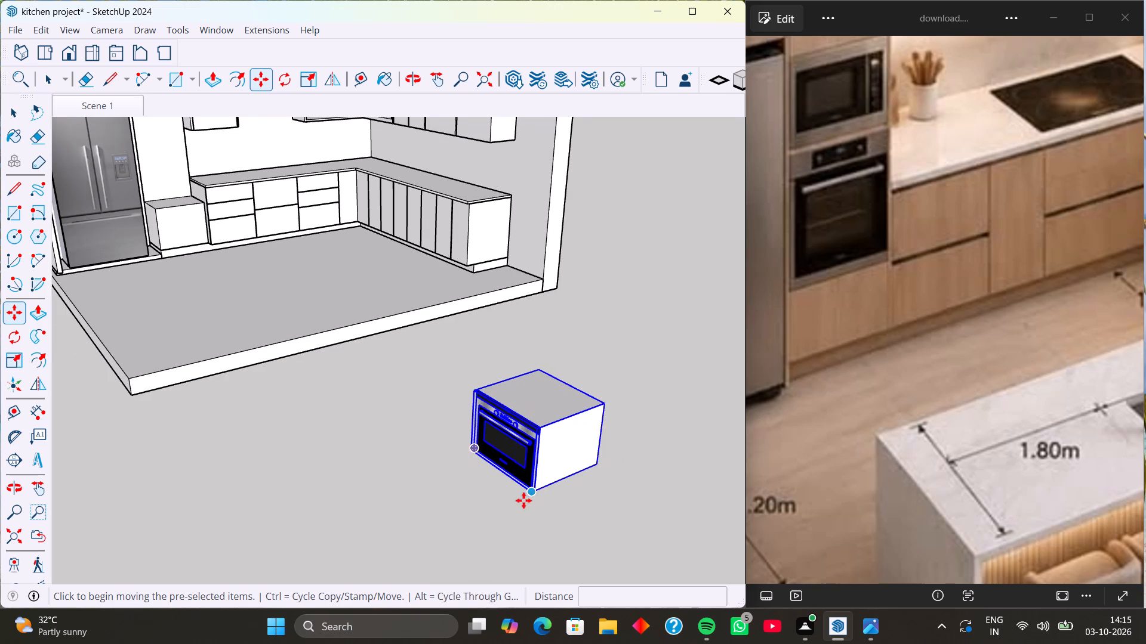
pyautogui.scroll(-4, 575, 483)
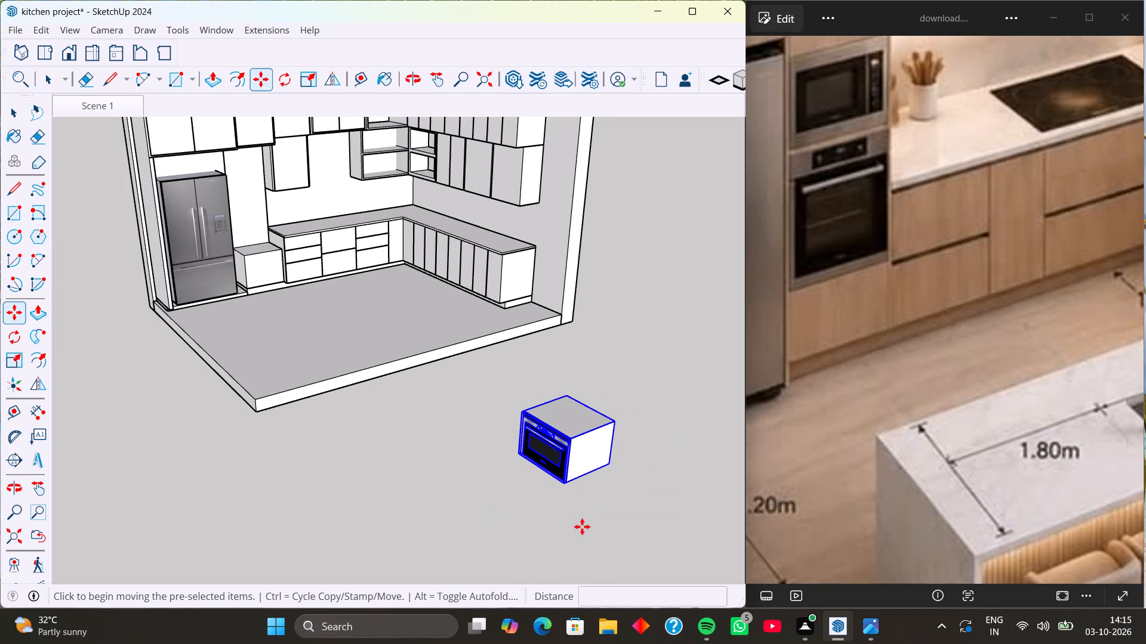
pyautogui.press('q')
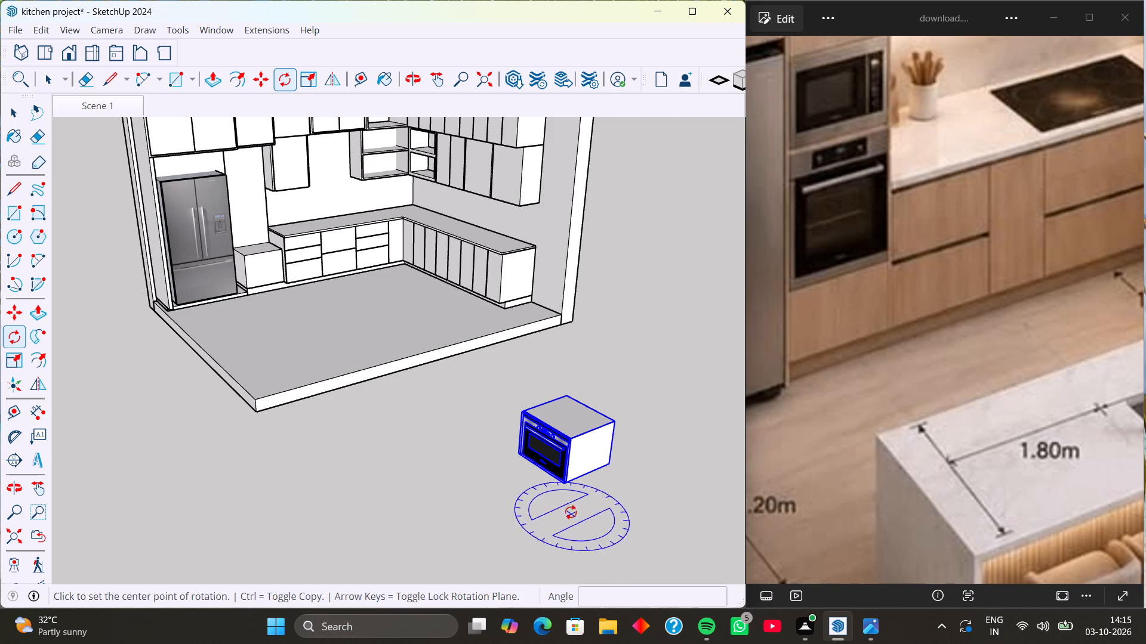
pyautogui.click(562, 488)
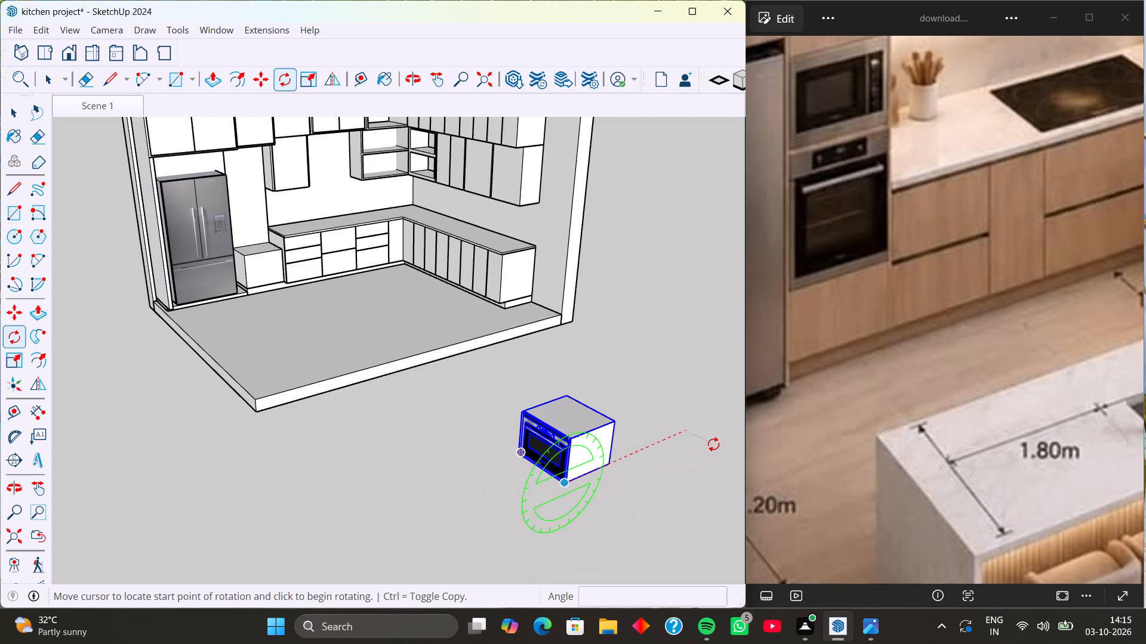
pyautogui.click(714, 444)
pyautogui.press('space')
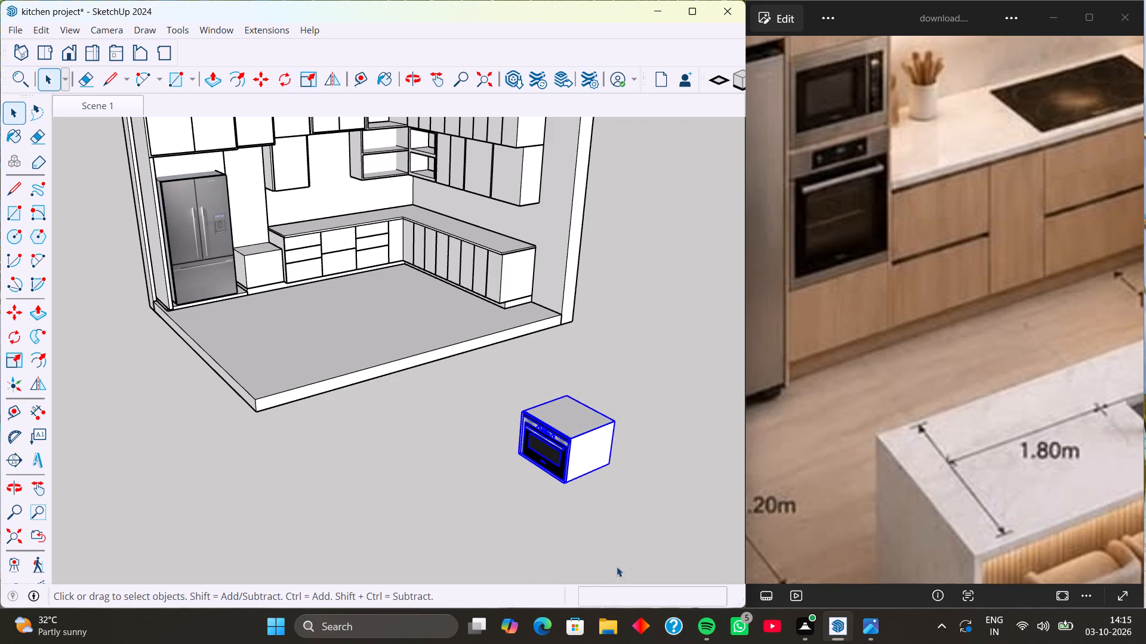
# Rotate the oven 90 degrees about the vertical axis, using its lower front corner as the centre.
pyautogui.press('q')
pyautogui.press('Up')
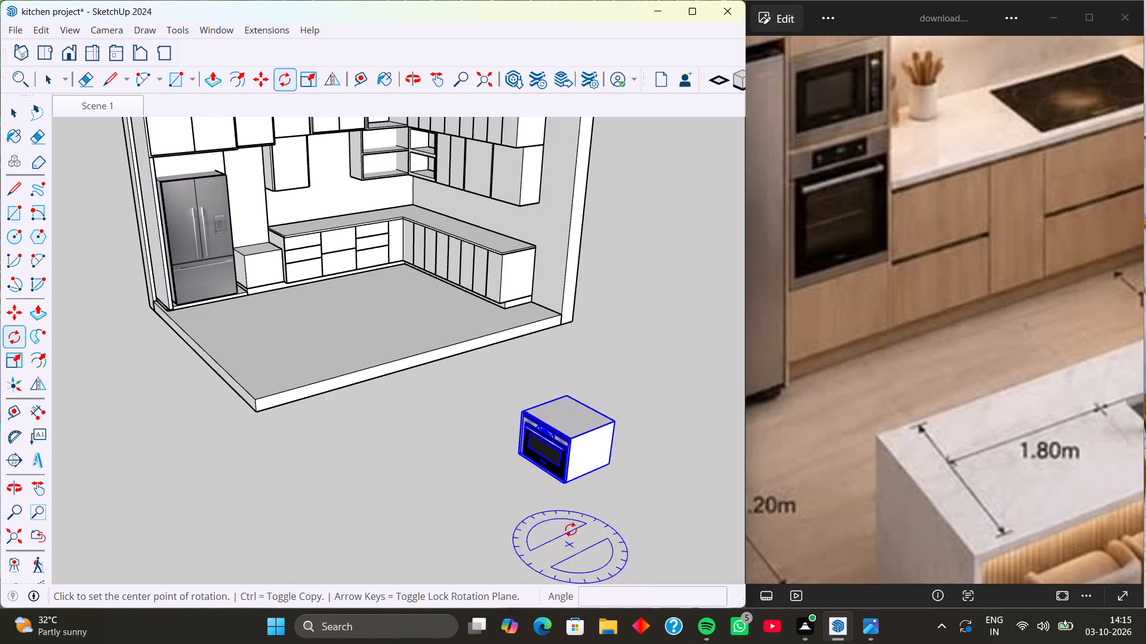
pyautogui.click(557, 486)
pyautogui.moveTo(680, 412); pyautogui.dragTo(682, 406)
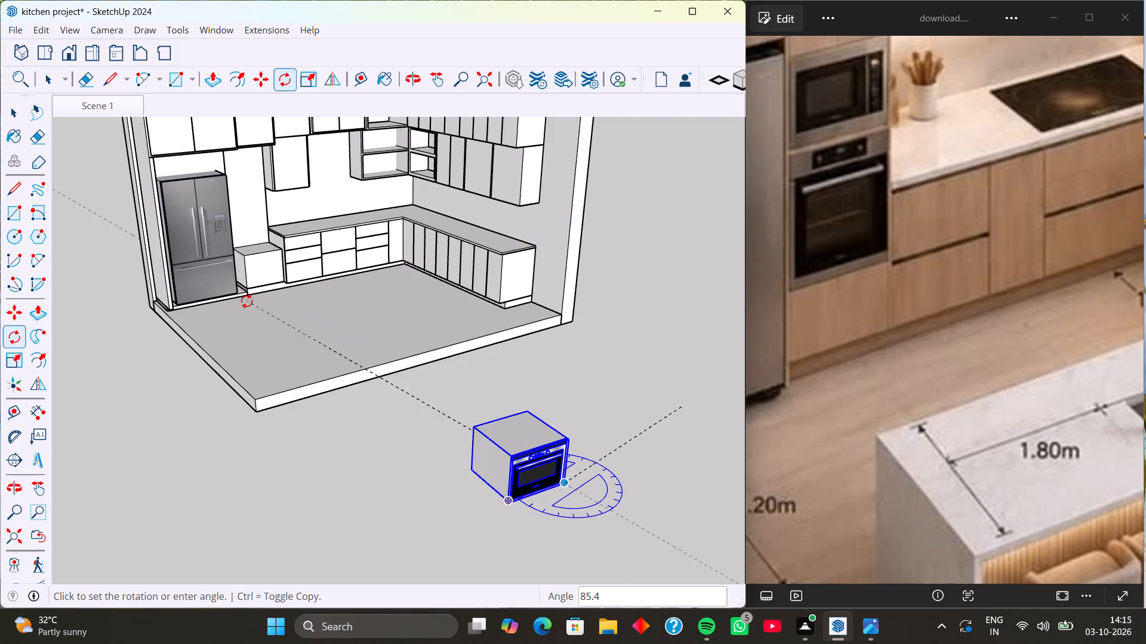
pyautogui.write('90')
pyautogui.press('Return')
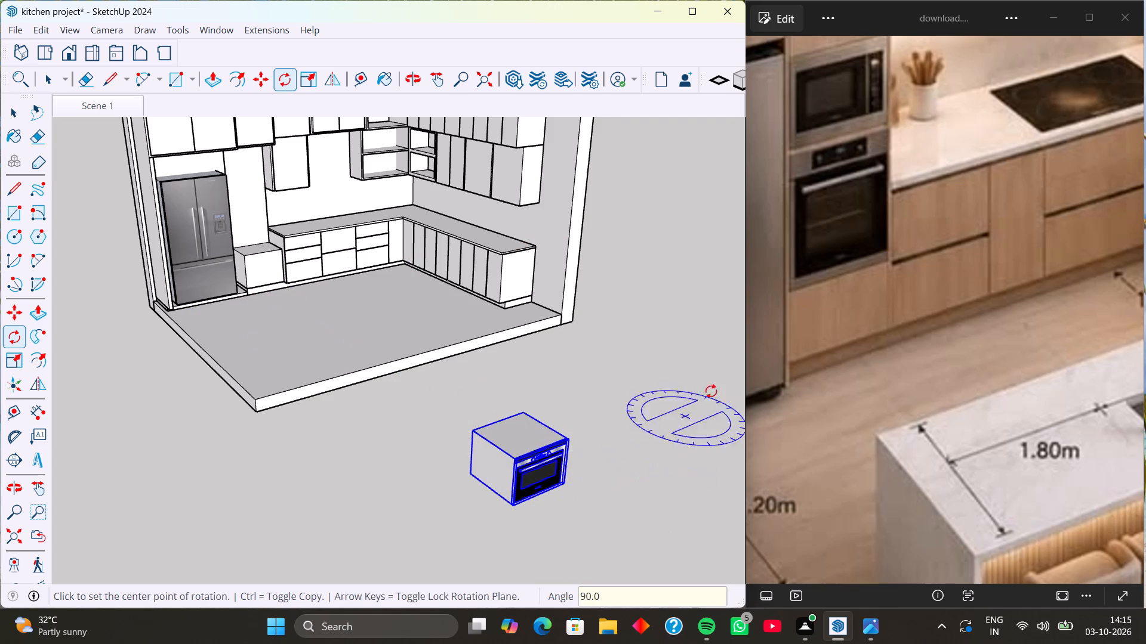
# Move the oven by its lower front corner onto the top front corner of the low cabinet beside the fridge.
pyautogui.scroll(-2, 734, 372)
pyautogui.moveTo(464, 540); pyautogui.dragTo(541, 497, button='middle')
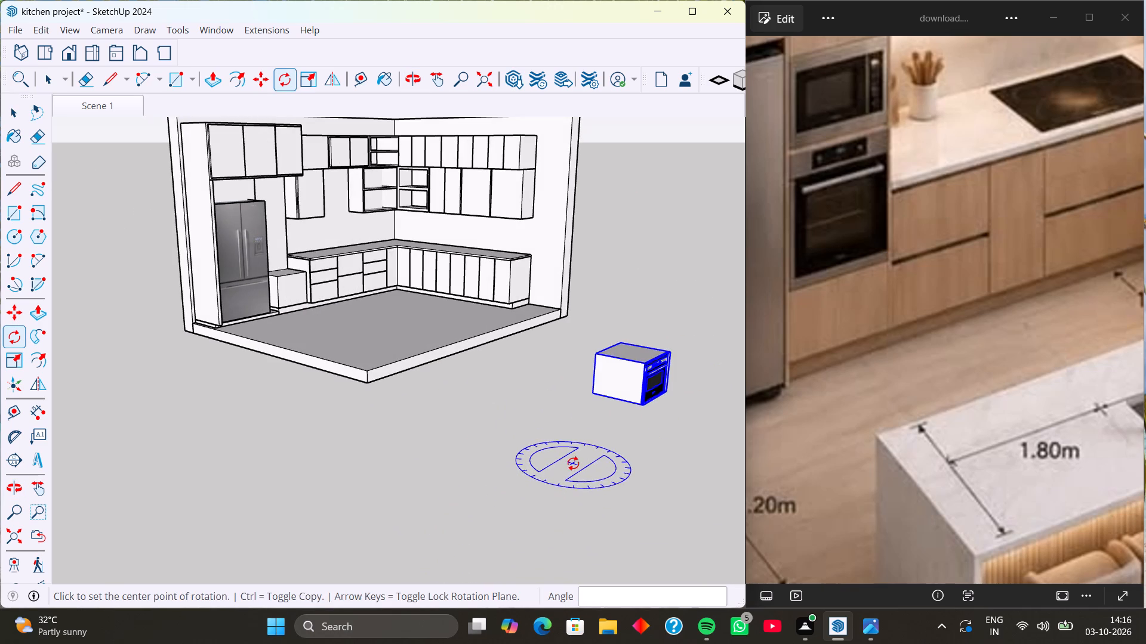
pyautogui.press('m')
pyautogui.scroll(5, 589, 412)
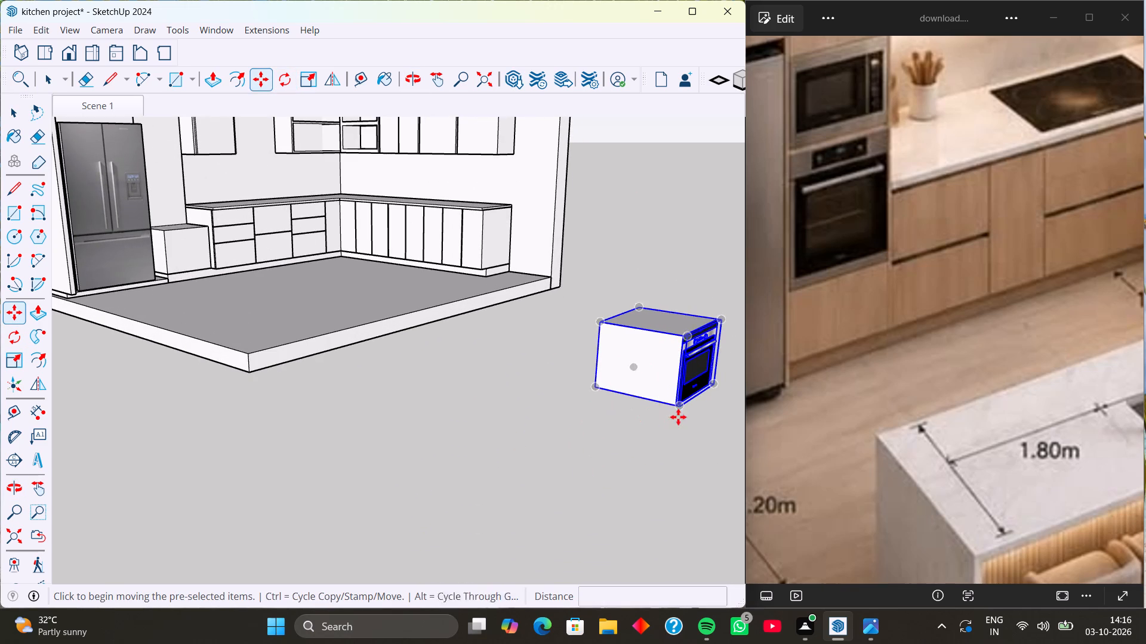
pyautogui.click(675, 408)
pyautogui.scroll(-9, 381, 437)
pyautogui.scroll(2, 233, 288)
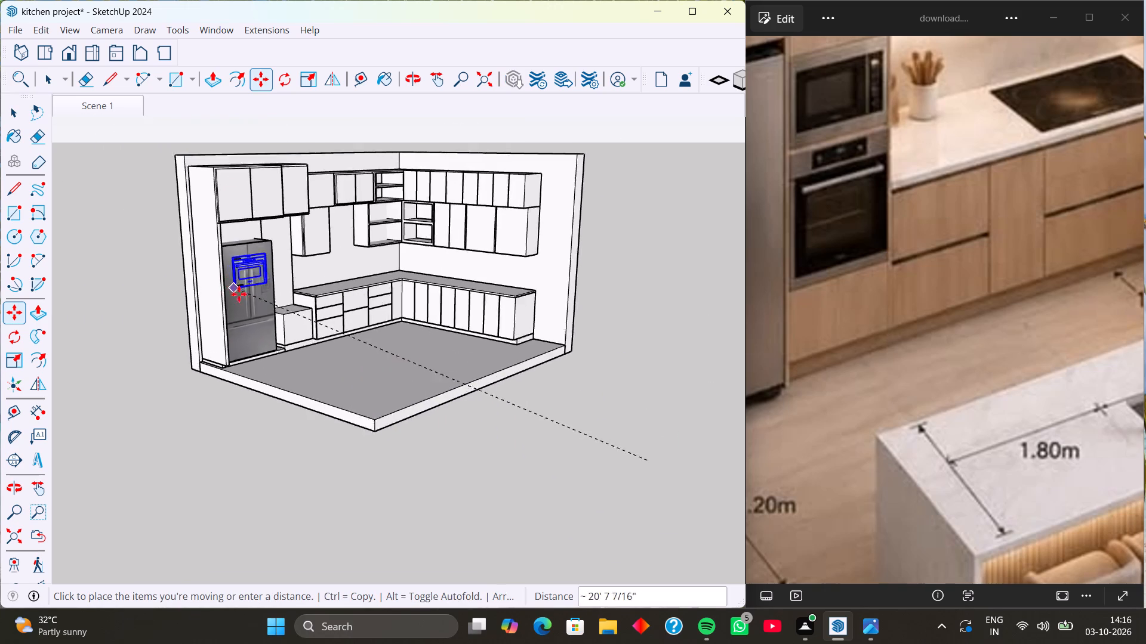
pyautogui.scroll(13, 239, 294)
pyautogui.scroll(6, 291, 335)
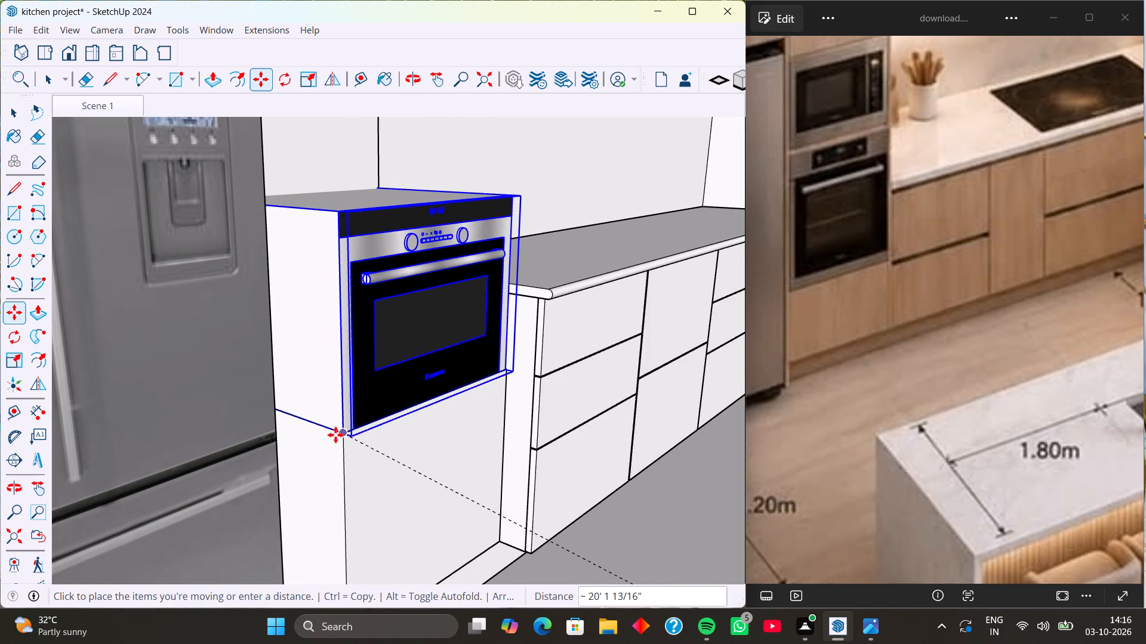
pyautogui.click(334, 429)
# Examine how the oven fits on the low cabinet beside the fridge, checking its edges and alignment from several angles.
pyautogui.scroll(4, 397, 379)
pyautogui.scroll(1, 368, 463)
pyautogui.moveTo(368, 463); pyautogui.dragTo(331, 484, button='middle')
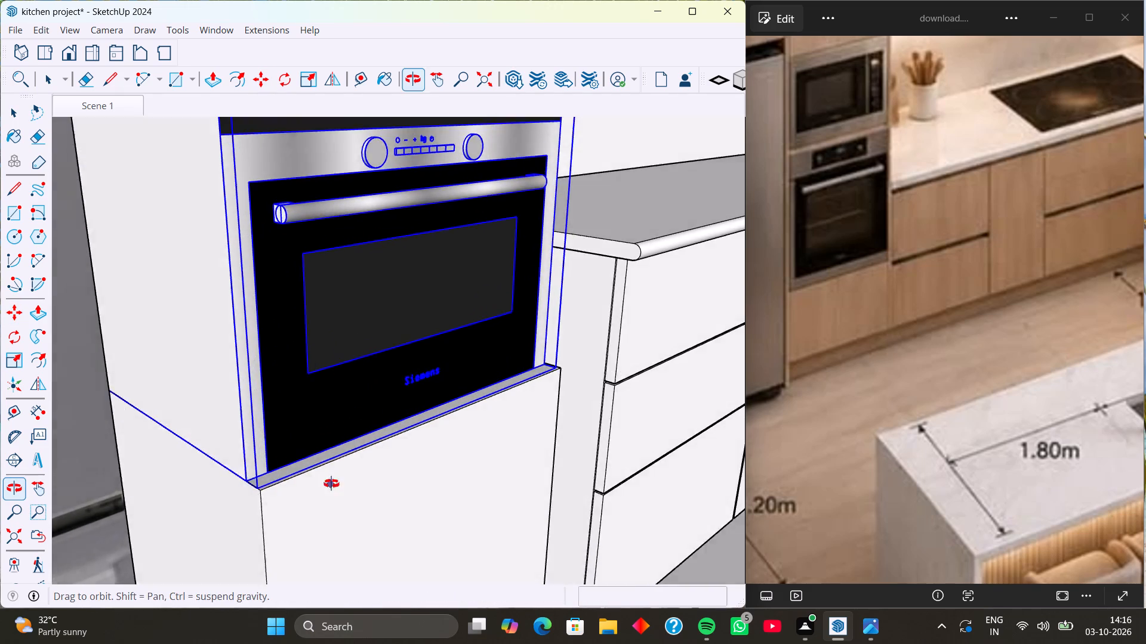
pyautogui.moveTo(331, 484); pyautogui.dragTo(309, 478, button='middle')
pyautogui.scroll(1, 338, 375)
pyautogui.moveTo(318, 398); pyautogui.dragTo(247, 377, button='middle')
pyautogui.scroll(-8, 301, 401)
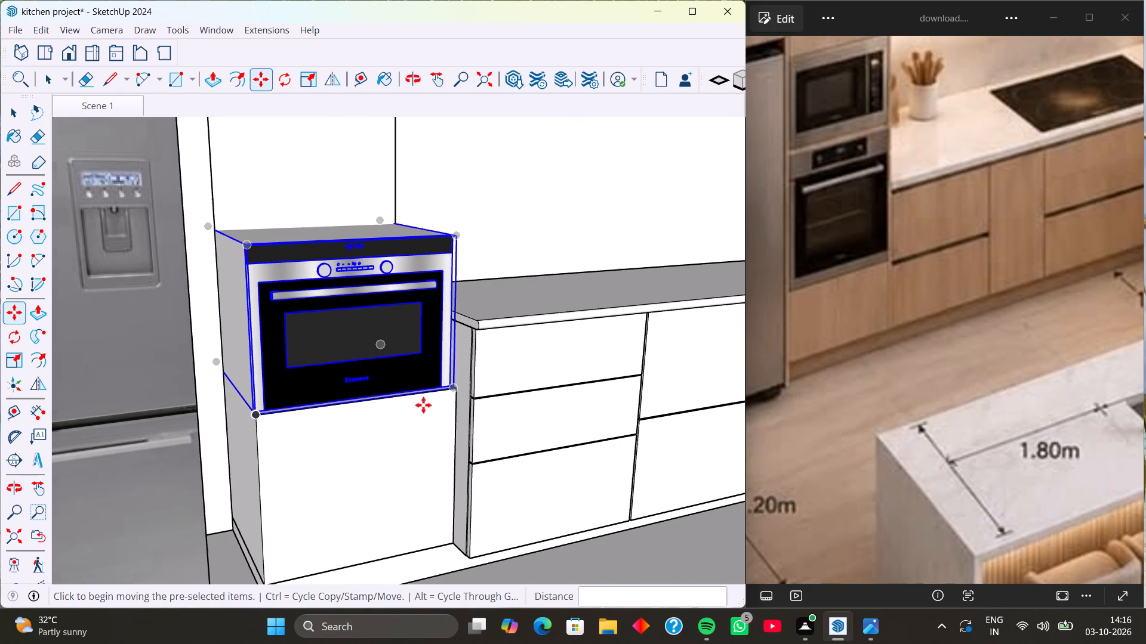
pyautogui.moveTo(319, 364); pyautogui.dragTo(286, 327, button='middle')
pyautogui.scroll(3, 400, 281)
pyautogui.scroll(-2, 495, 239)
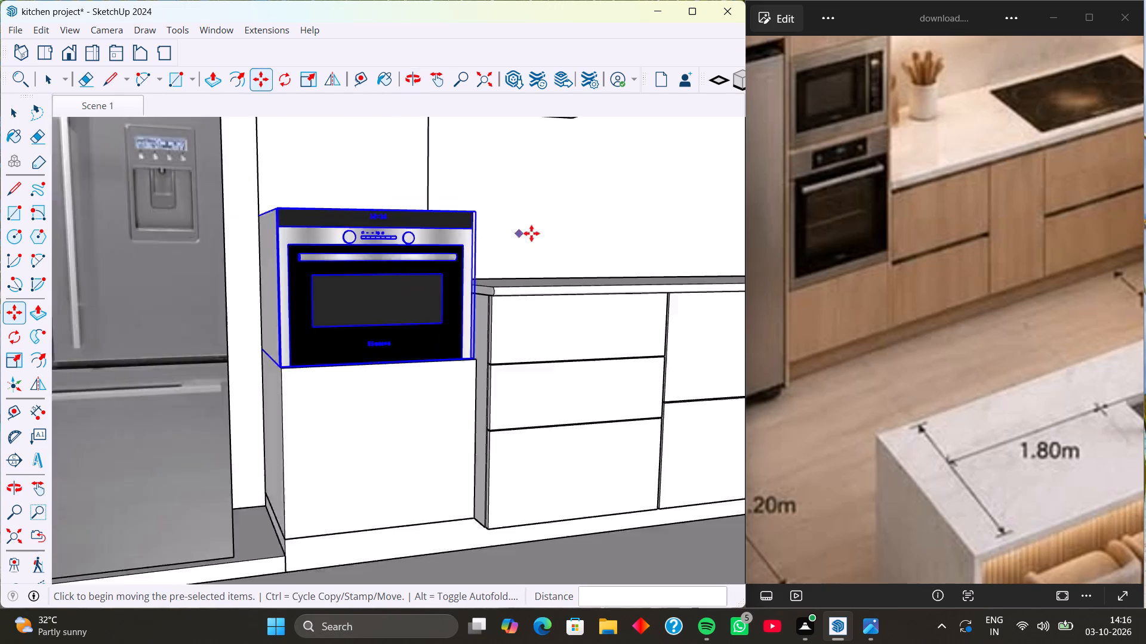
pyautogui.scroll(-6, 531, 233)
pyautogui.moveTo(356, 367); pyautogui.dragTo(326, 444, button='middle')
pyautogui.scroll(-3, 503, 365)
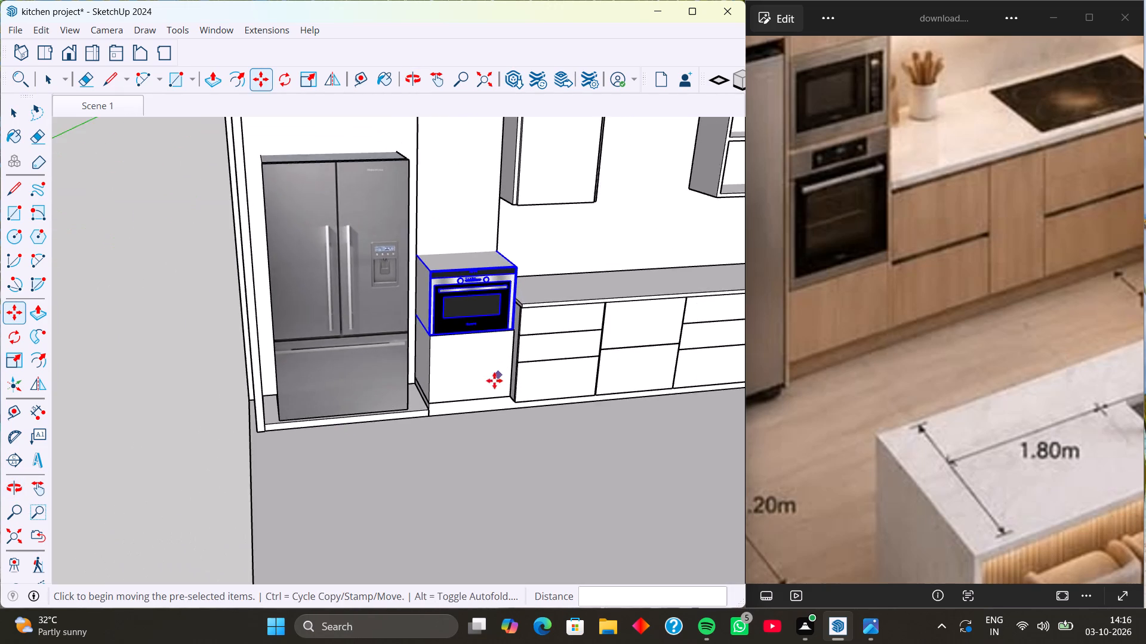
pyautogui.moveTo(308, 328); pyautogui.dragTo(340, 295, button='middle')
pyautogui.scroll(1, 186, 326)
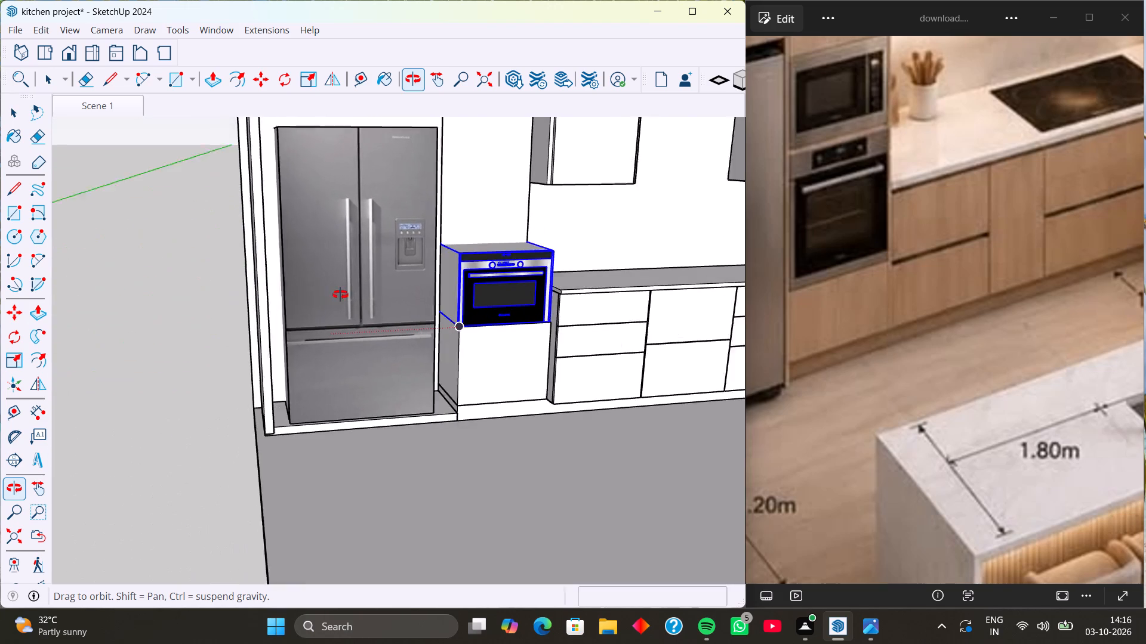
pyautogui.moveTo(340, 295); pyautogui.dragTo(341, 295, button='middle')
pyautogui.scroll(9, 503, 299)
pyautogui.scroll(1, 466, 398)
pyautogui.moveTo(419, 394); pyautogui.dragTo(375, 389, button='middle')
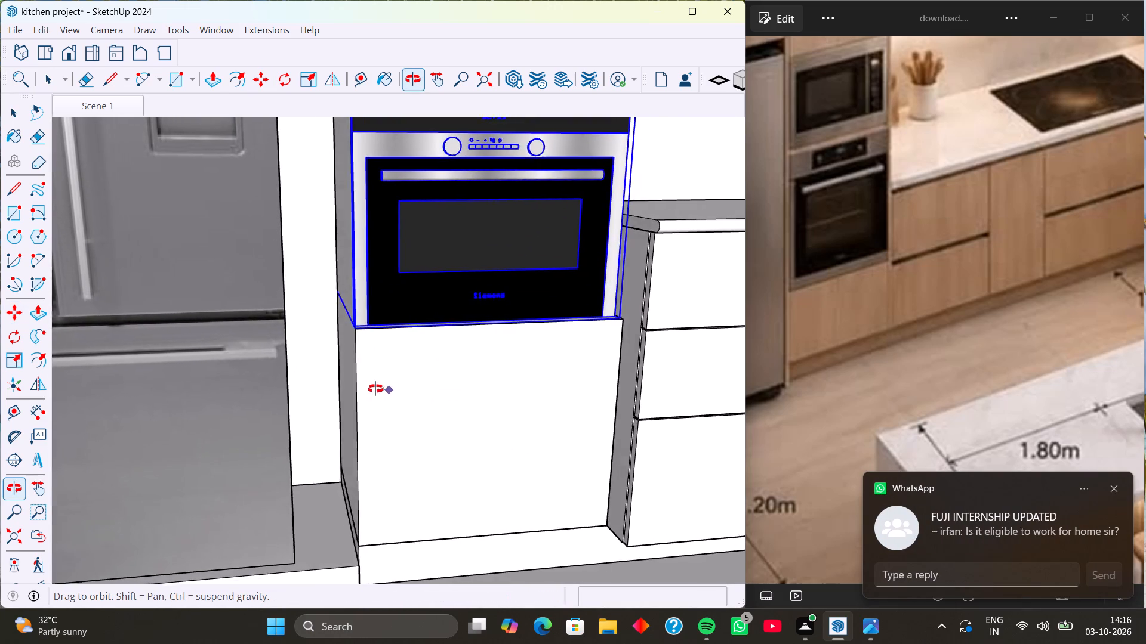
# Examine the placed oven from several angles in relation to the fridge, worktop run and wall cabinets.
pyautogui.moveTo(375, 389); pyautogui.dragTo(488, 395, button='middle')
pyautogui.scroll(-3, 556, 395)
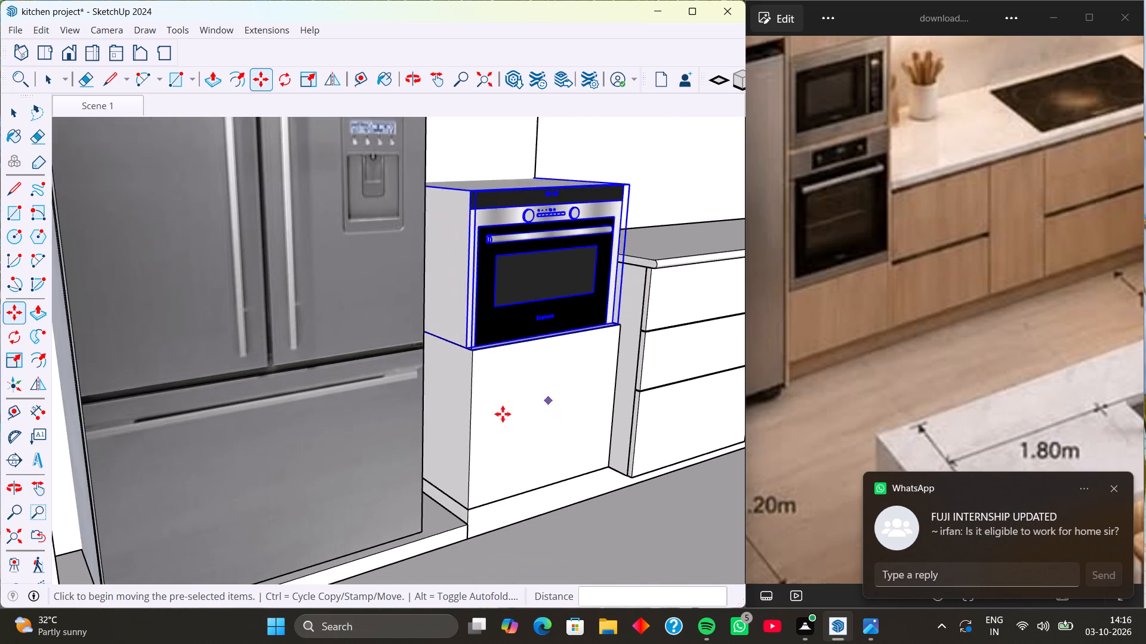
pyautogui.scroll(-5, 426, 425)
pyautogui.scroll(-7, 386, 388)
pyautogui.moveTo(452, 377); pyautogui.dragTo(469, 372, button='middle')
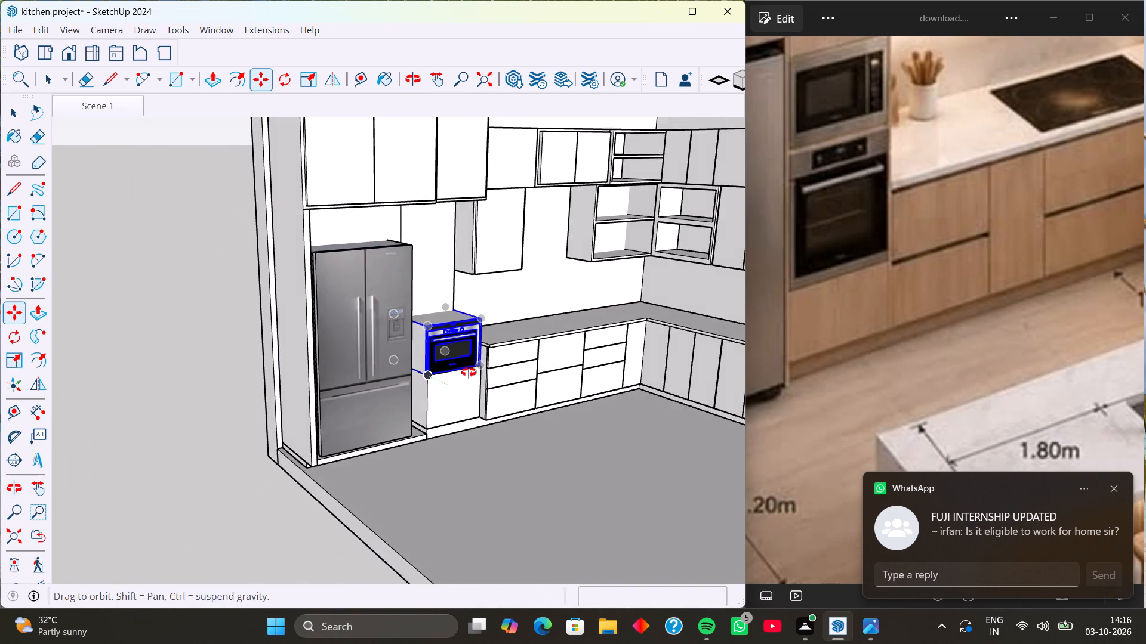
pyautogui.moveTo(469, 372); pyautogui.dragTo(516, 371, button='middle')
pyautogui.scroll(10, 421, 348)
pyautogui.scroll(-3, 402, 360)
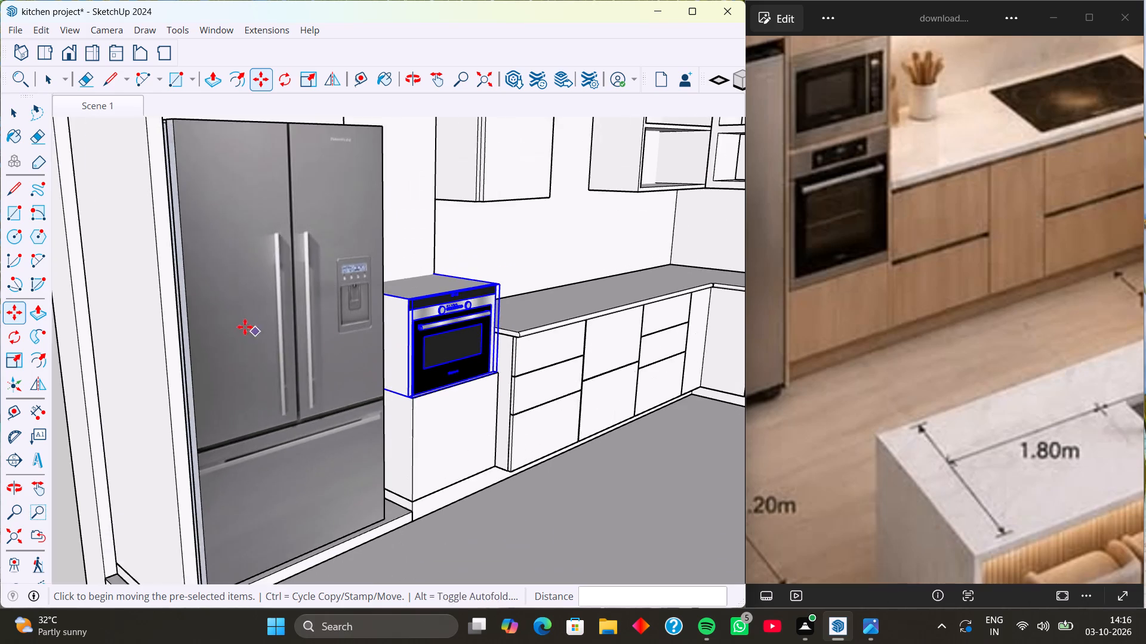
pyautogui.scroll(-8, 245, 327)
pyautogui.moveTo(451, 361); pyautogui.dragTo(372, 352, button='middle')
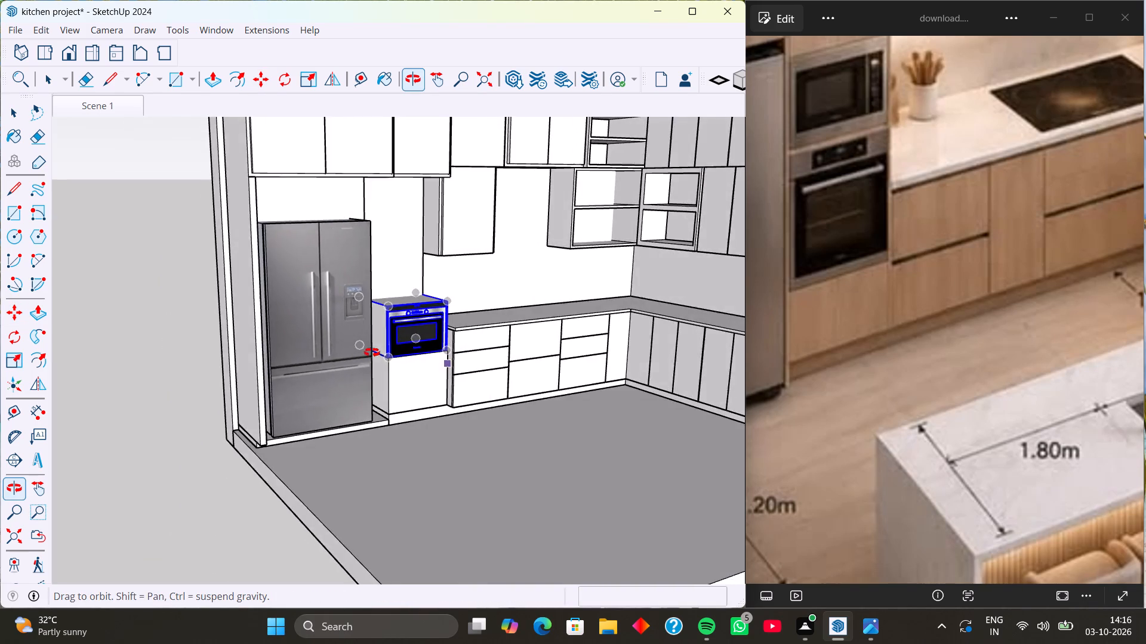
pyautogui.moveTo(372, 352); pyautogui.dragTo(303, 352, button='middle')
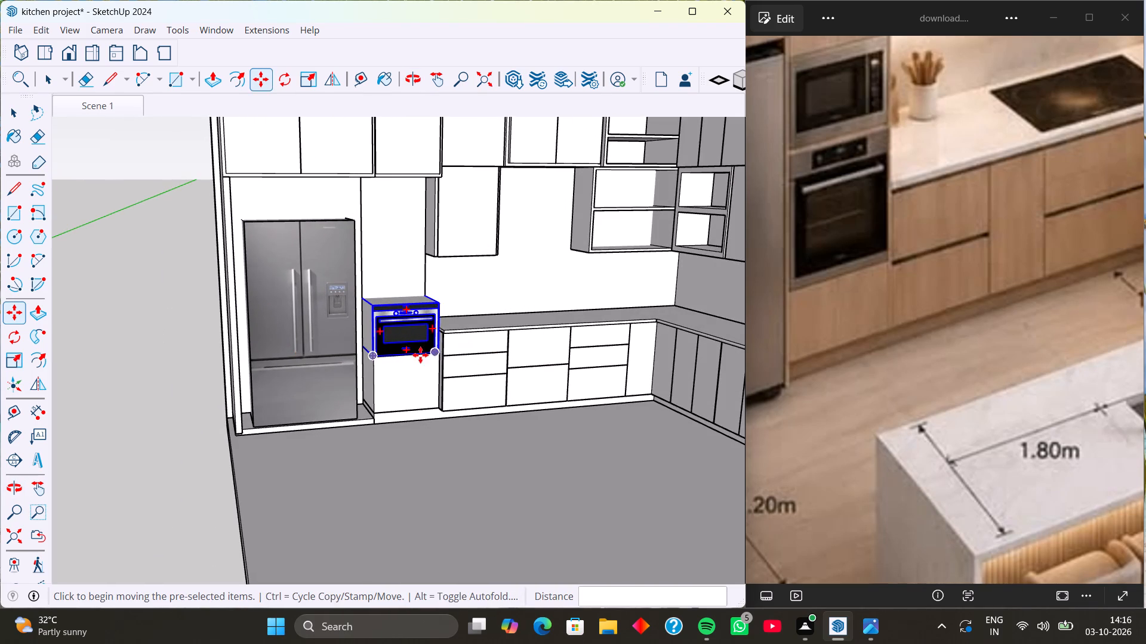
pyautogui.scroll(10, 418, 352)
pyautogui.moveTo(428, 374); pyautogui.dragTo(375, 351, button='middle')
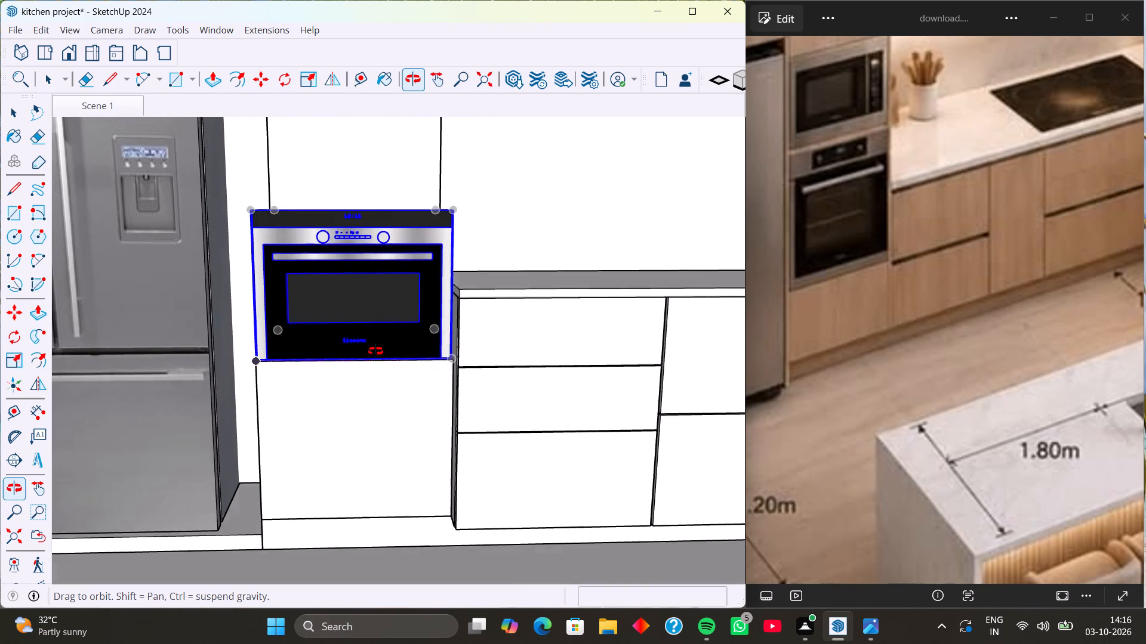
pyautogui.moveTo(375, 351); pyautogui.dragTo(384, 345, button='middle')
pyautogui.press('space')
pyautogui.scroll(-8, 462, 230)
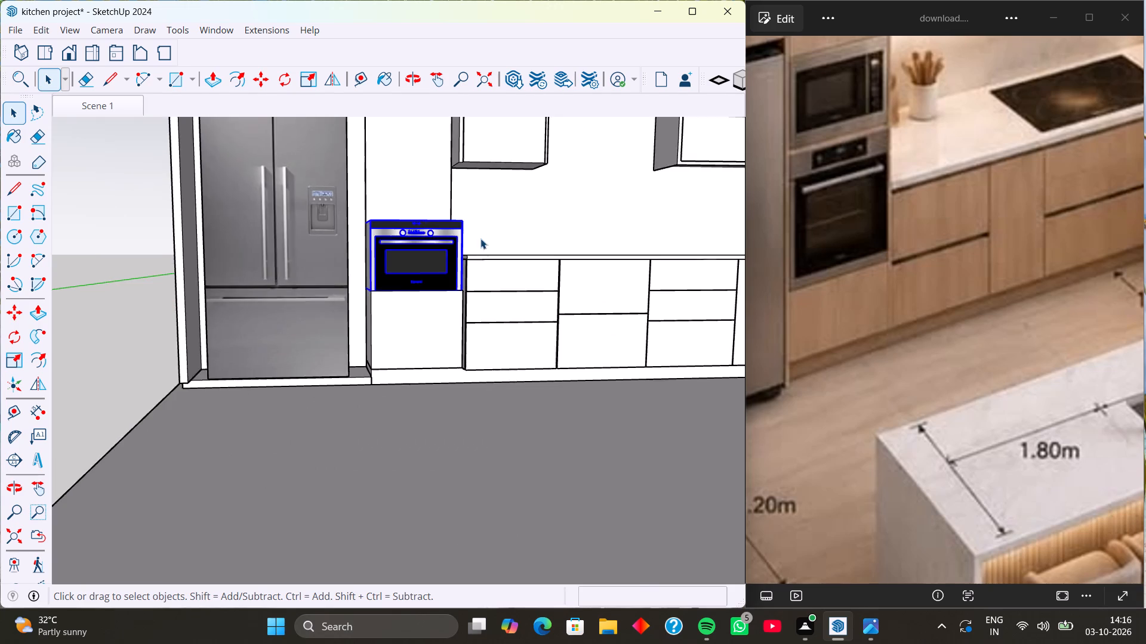
pyautogui.click(506, 208)
pyautogui.scroll(-4, 509, 206)
pyautogui.moveTo(448, 207); pyautogui.dragTo(448, 213, button='middle')
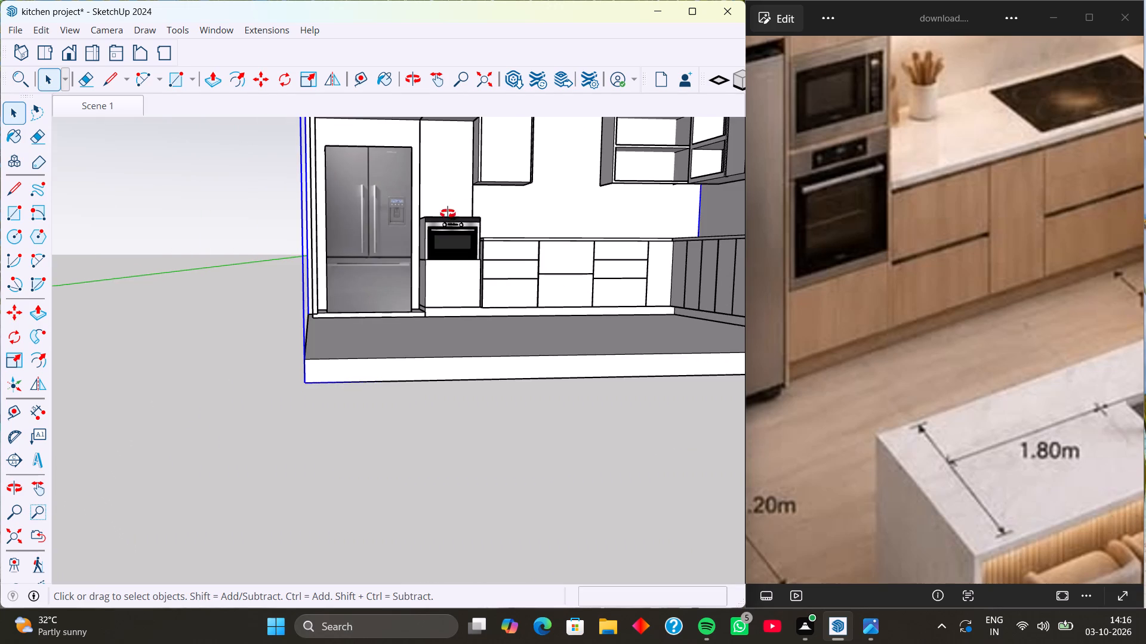
pyautogui.moveTo(448, 213); pyautogui.dragTo(445, 229, button='middle')
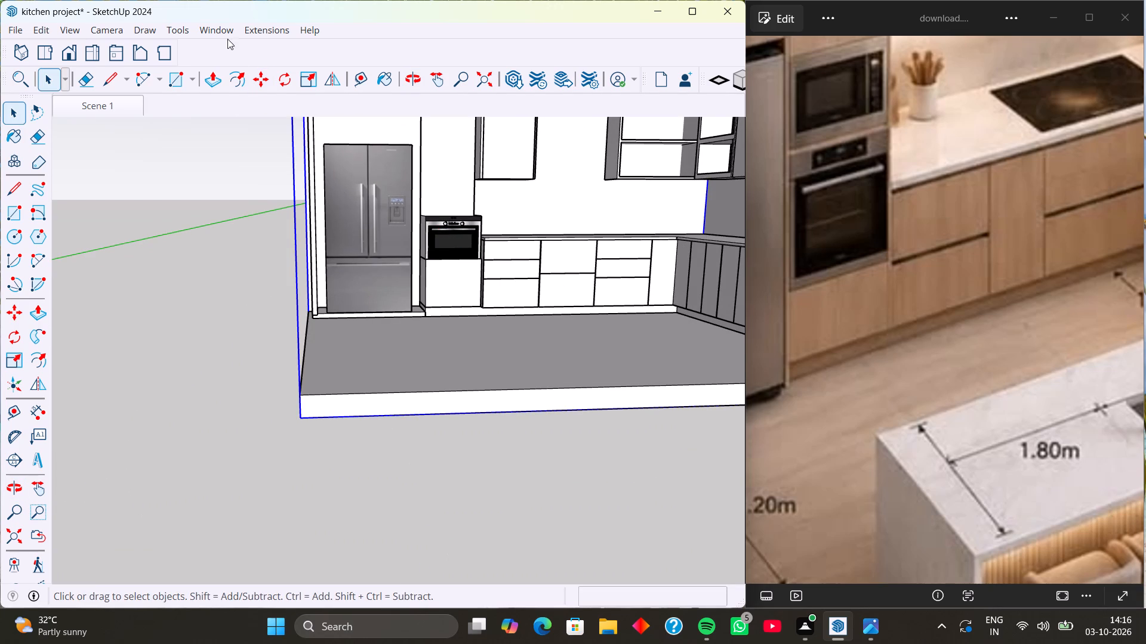
# Open the 3D Warehouse and clear the "oven" search term.
pyautogui.click(211, 28)
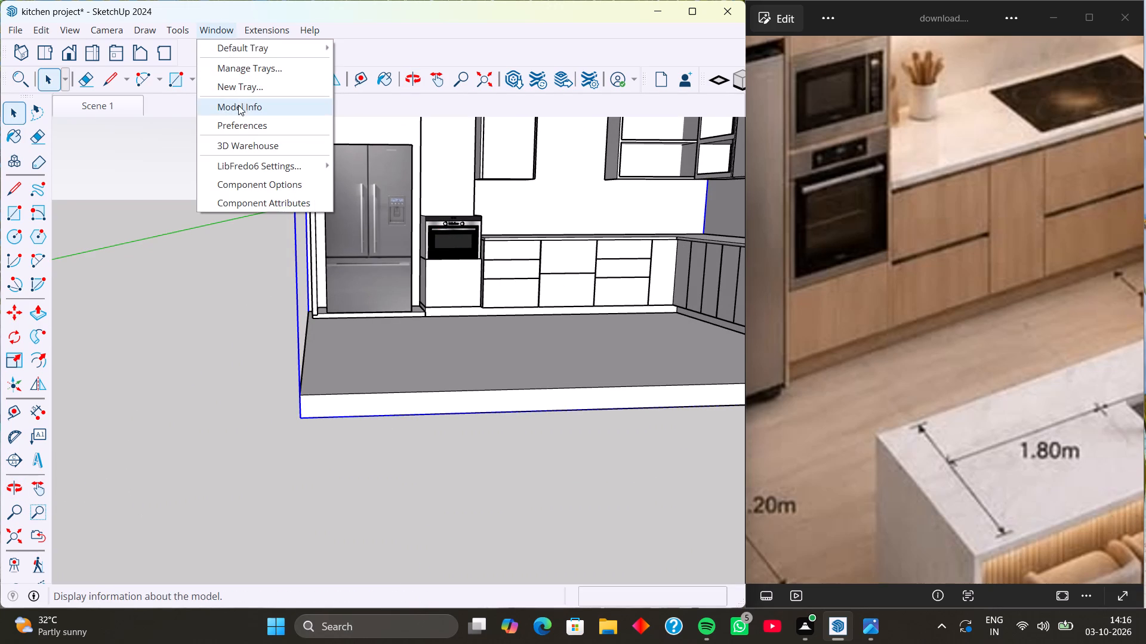
pyautogui.click(246, 141)
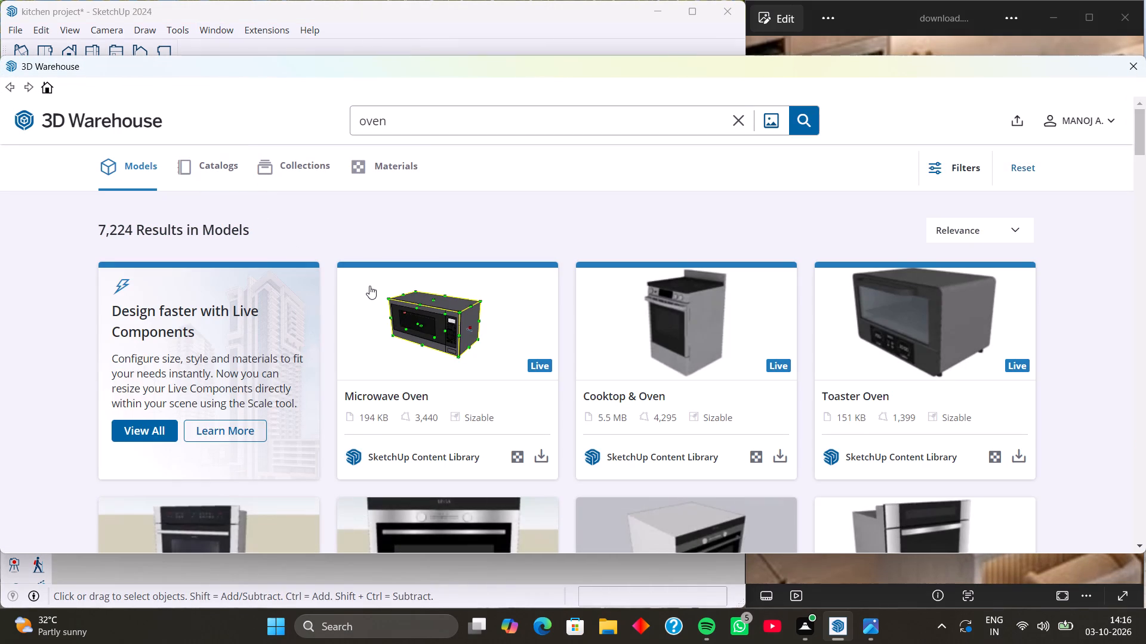
pyautogui.scroll(-3, 528, 336)
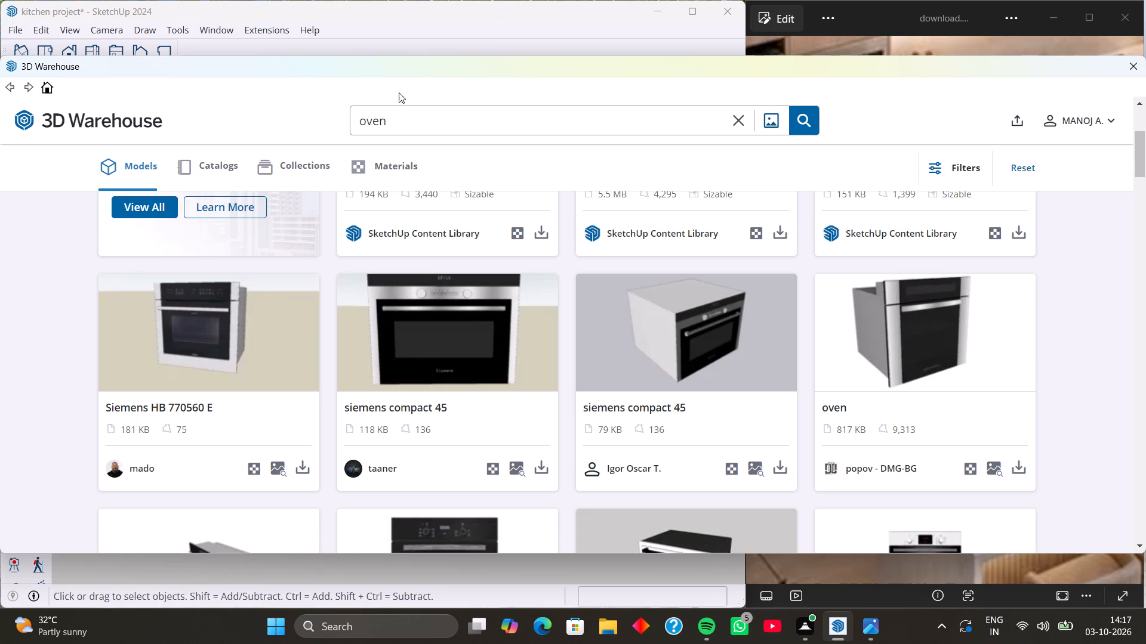
pyautogui.scroll(1, 399, 92)
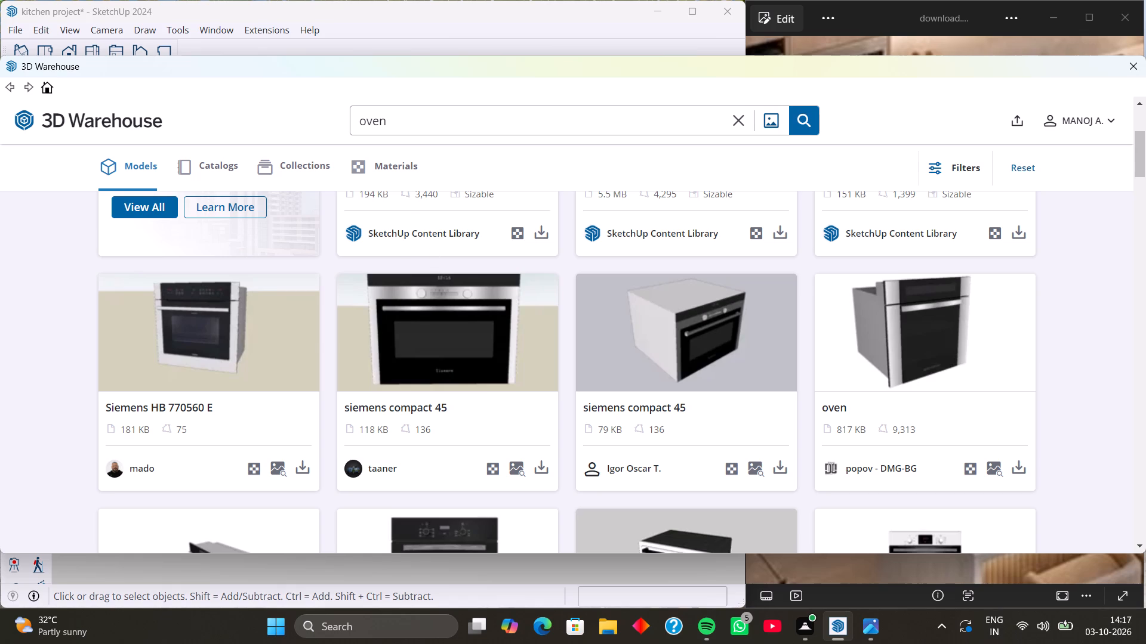
pyautogui.click(409, 120)
pyautogui.press('BackSpace')
pyautogui.press('BackSpace')
pyautogui.press('BackSpace')
pyautogui.press('BackSpace')
pyautogui.press('BackSpace')
pyautogui.press('BackSpace')
pyautogui.press('BackSpace')
pyautogui.press('BackSpace')
pyautogui.press('BackSpace')
pyautogui.press('BackSpace')
pyautogui.press('BackSpace')
pyautogui.press('BackSpace')
pyautogui.press('BackSpace')
pyautogui.press('BackSpace')
pyautogui.press('BackSpace')
# Browse the 3D Warehouse oven models for a built-in unit resembling the stacked ovens in the reference image.
pyautogui.scroll(-1, 557, 0)
pyautogui.scroll(-4, 557, 64)
pyautogui.scroll(12, 661, 459)
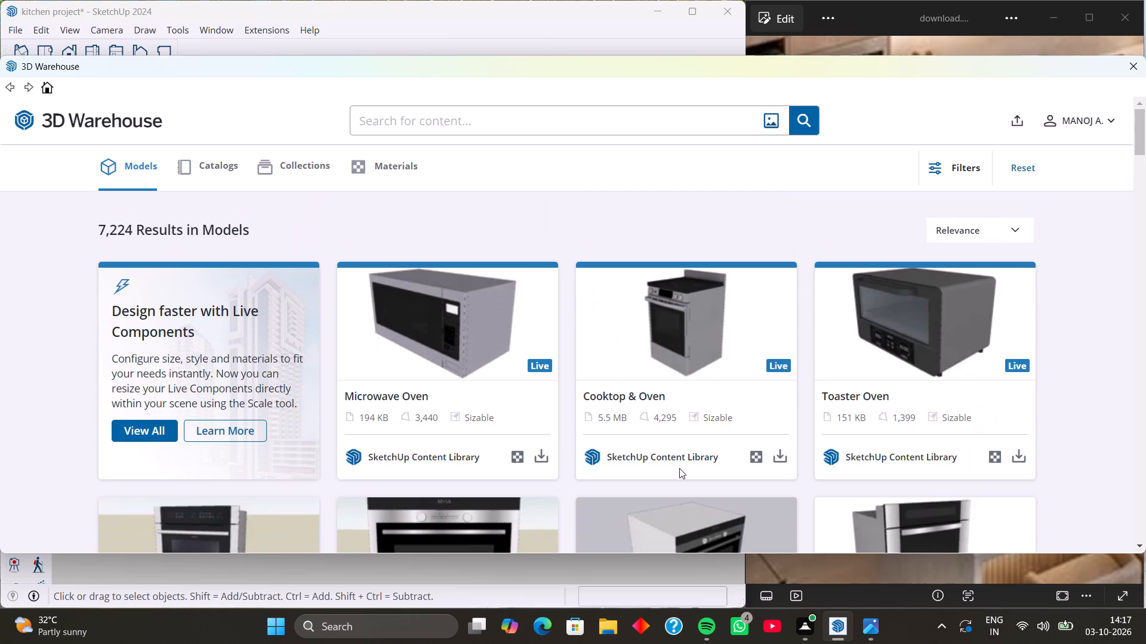
pyautogui.scroll(5, 679, 468)
pyautogui.scroll(-4, 679, 468)
pyautogui.scroll(4, 679, 468)
pyautogui.scroll(-6, 679, 468)
pyautogui.scroll(12, 679, 468)
pyautogui.scroll(20, 679, 468)
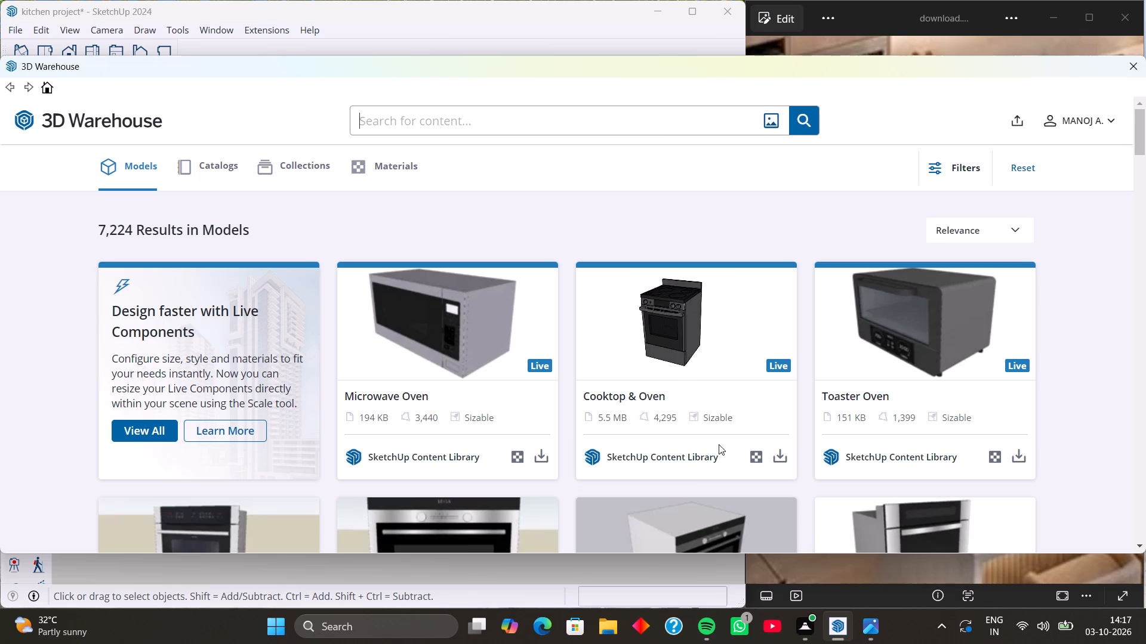
pyautogui.scroll(-7, 579, 333)
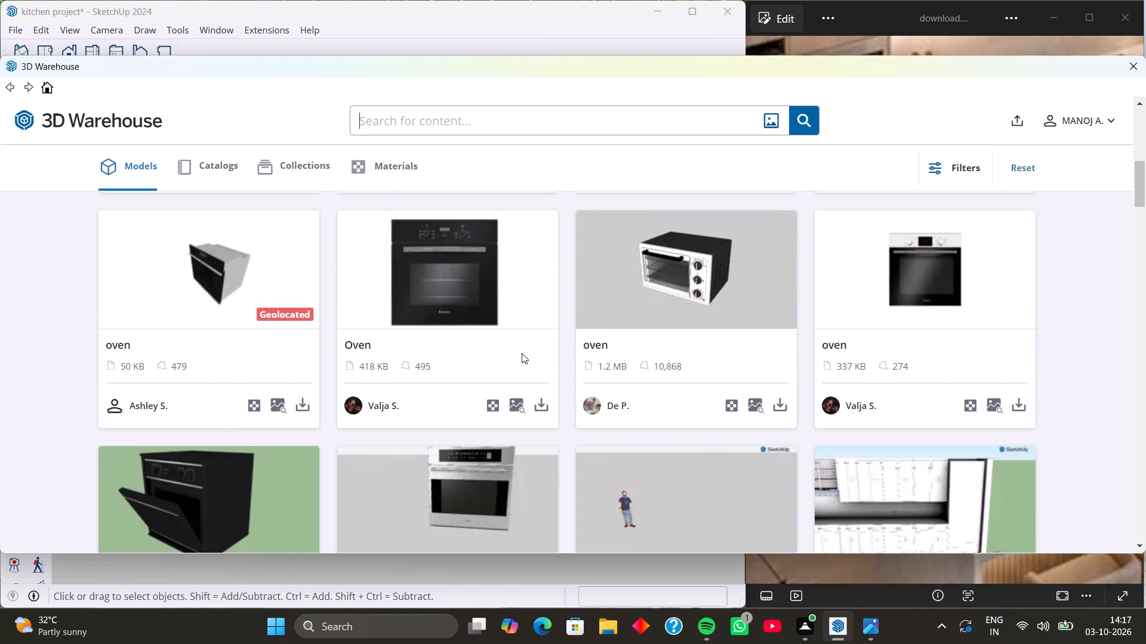
pyautogui.scroll(-4, 599, 376)
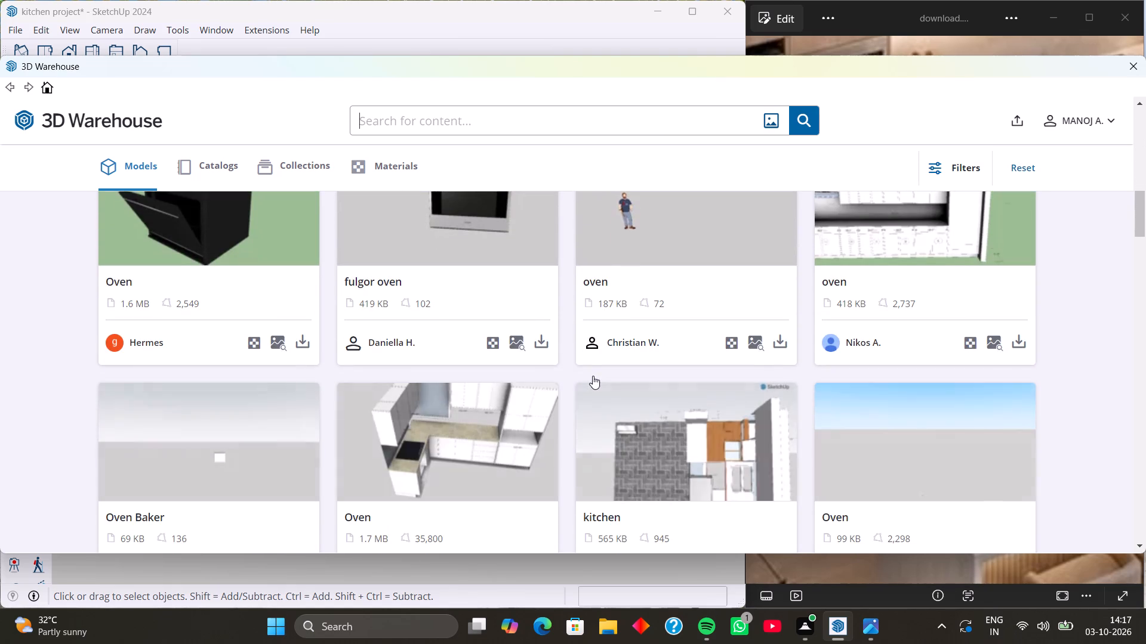
pyautogui.scroll(1, 455, 346)
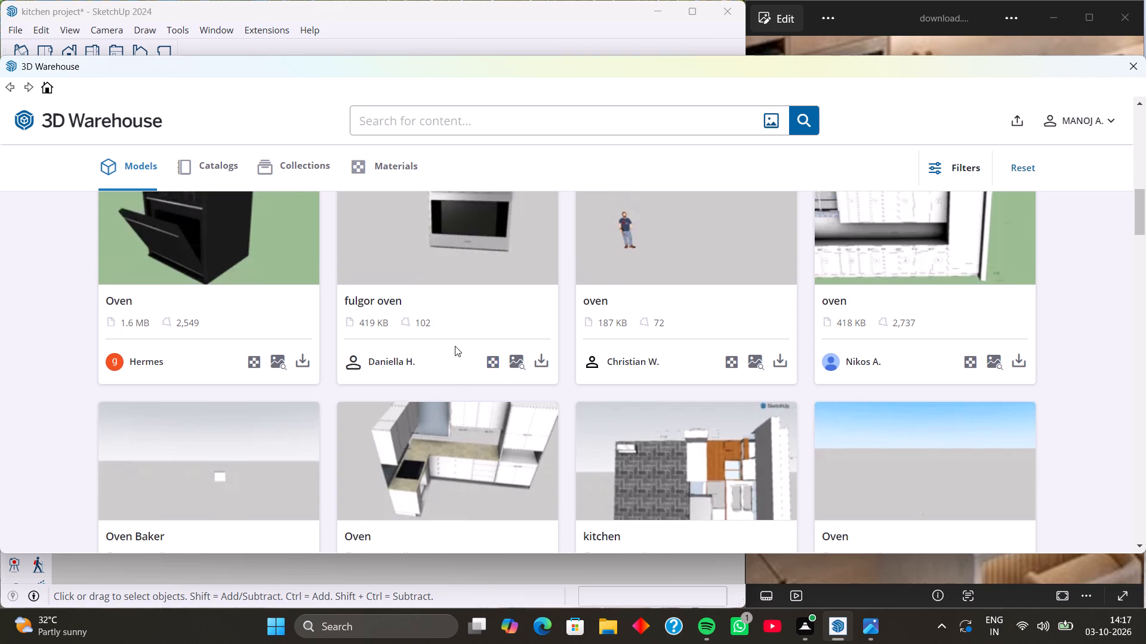
pyautogui.scroll(2, 455, 346)
pyautogui.scroll(-4, 455, 346)
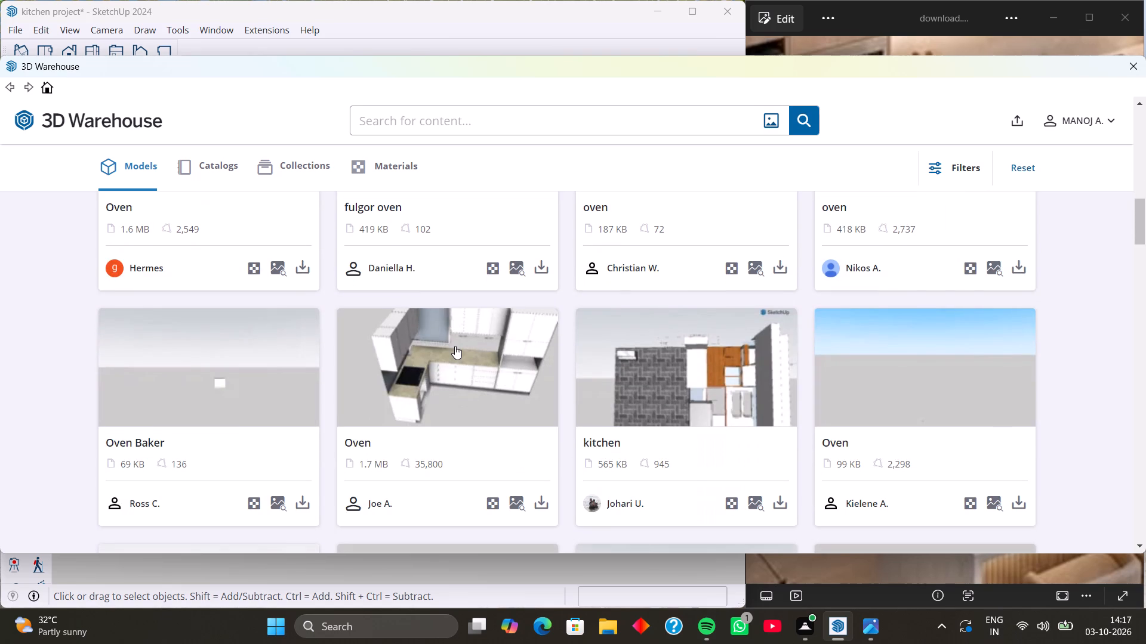
pyautogui.scroll(-7, 455, 346)
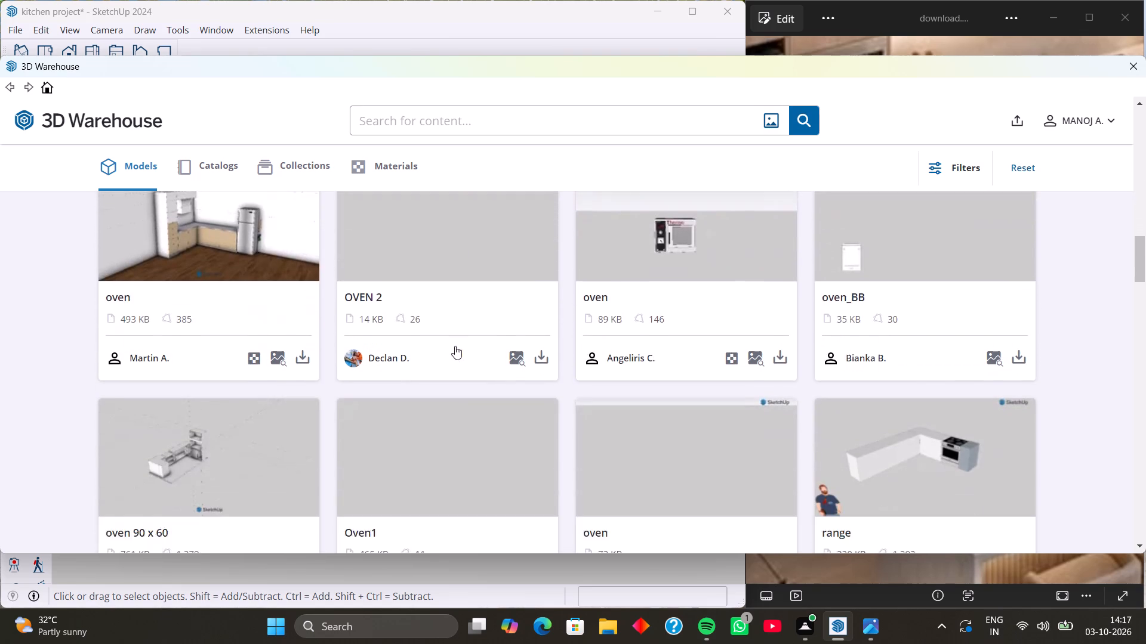
pyautogui.scroll(-4, 455, 346)
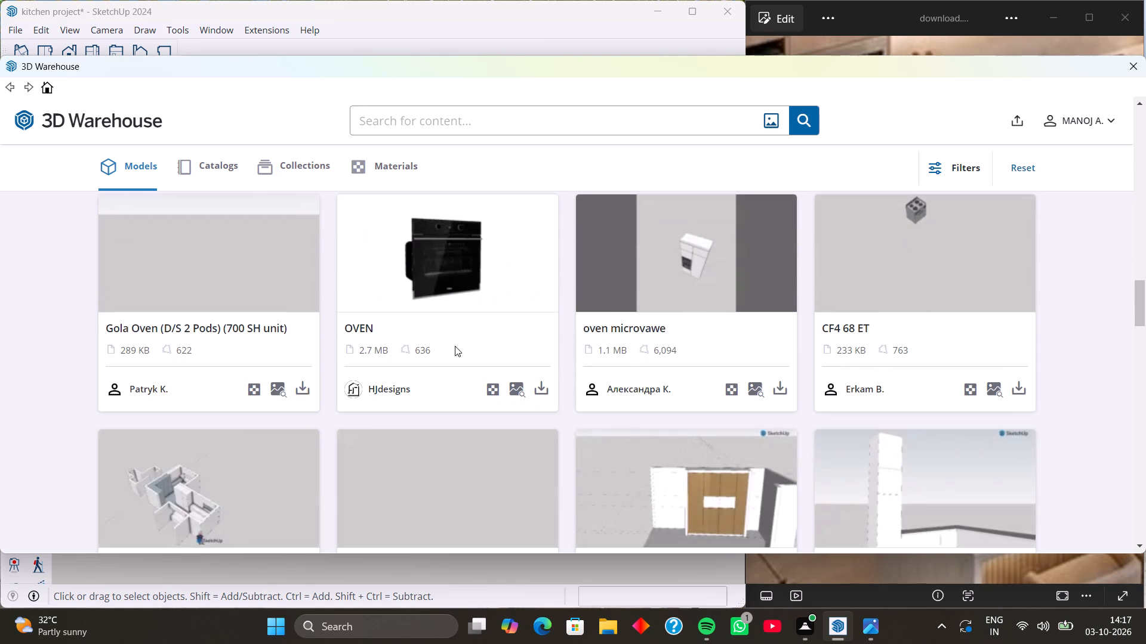
pyautogui.scroll(-10, 455, 346)
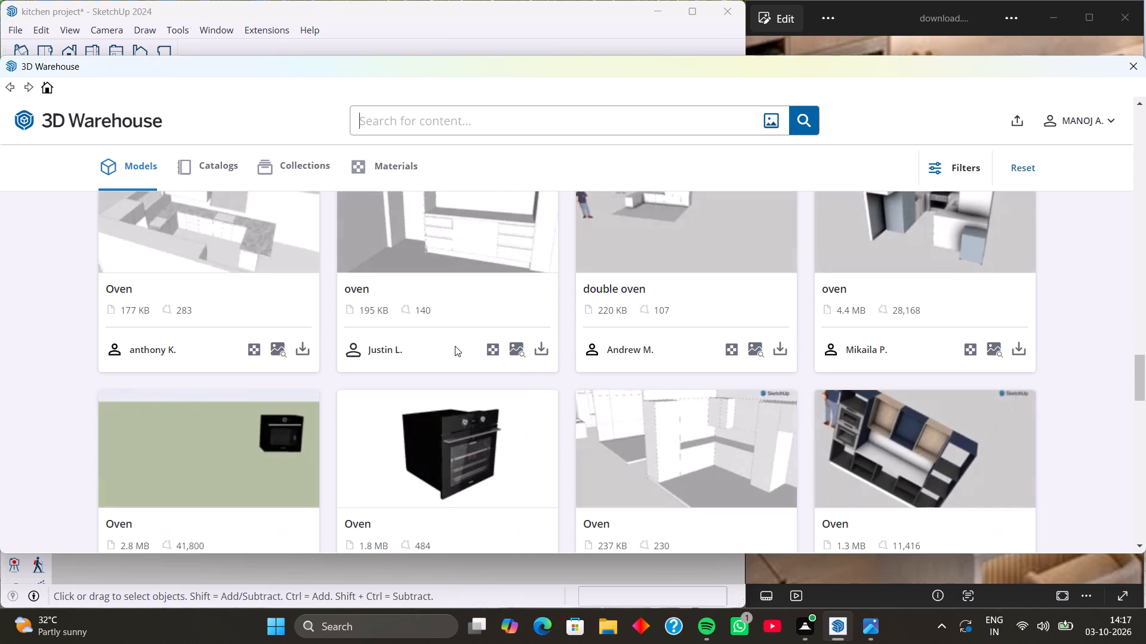
pyautogui.scroll(-7, 455, 346)
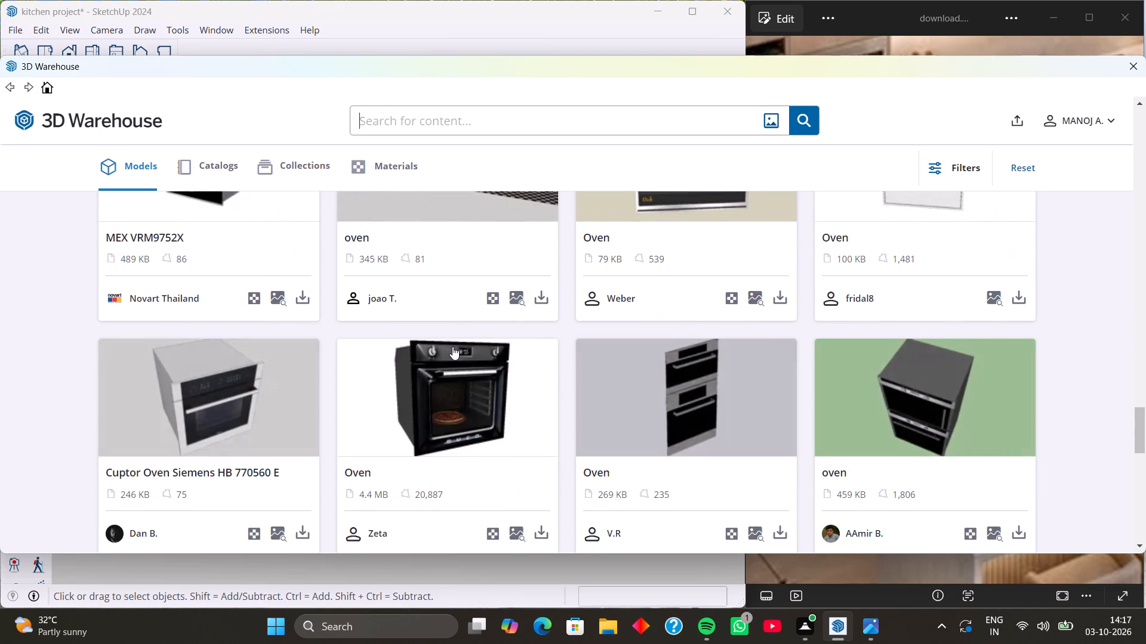
pyautogui.scroll(2, 436, 353)
pyautogui.scroll(-4, 417, 357)
pyautogui.click(426, 114)
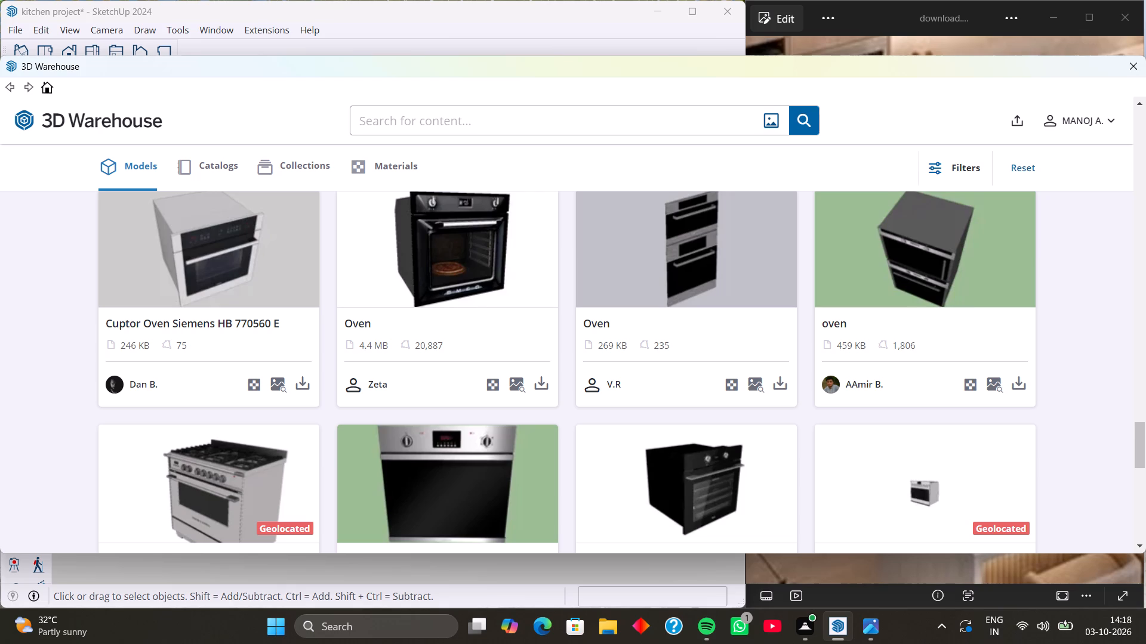
pyautogui.scroll(1, 426, 114)
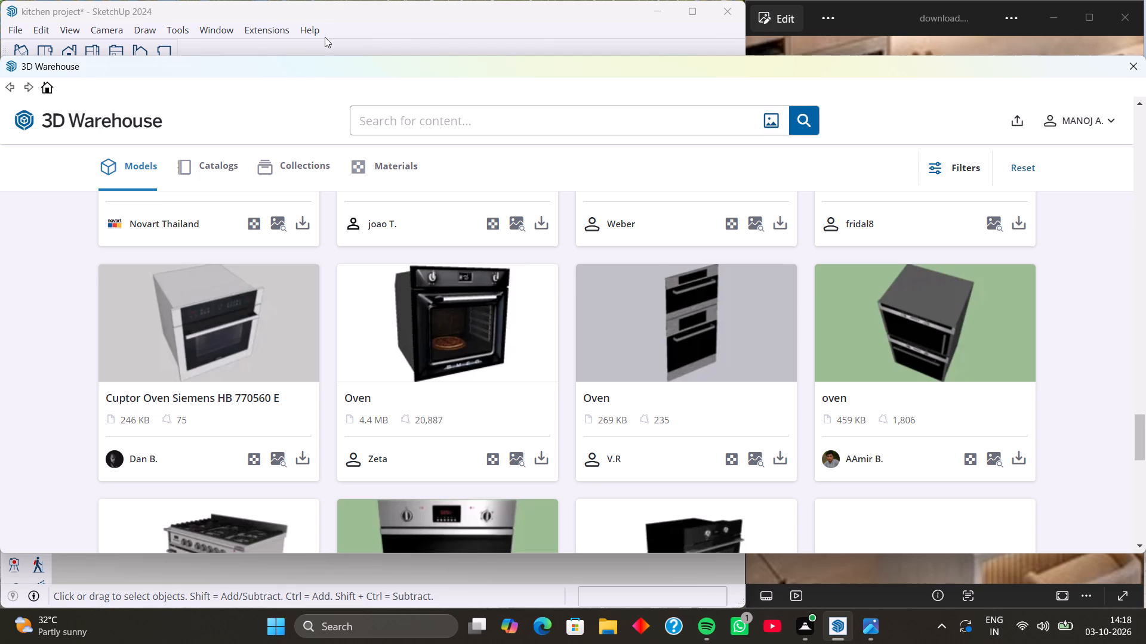
pyautogui.scroll(-3, 366, 294)
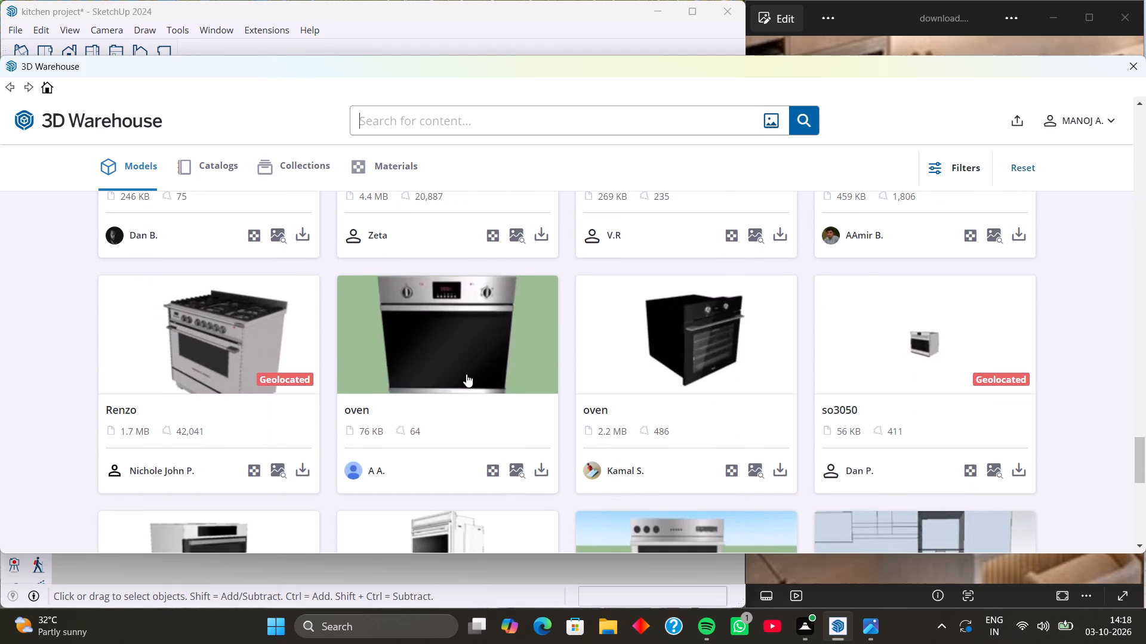
pyautogui.scroll(-4, 443, 336)
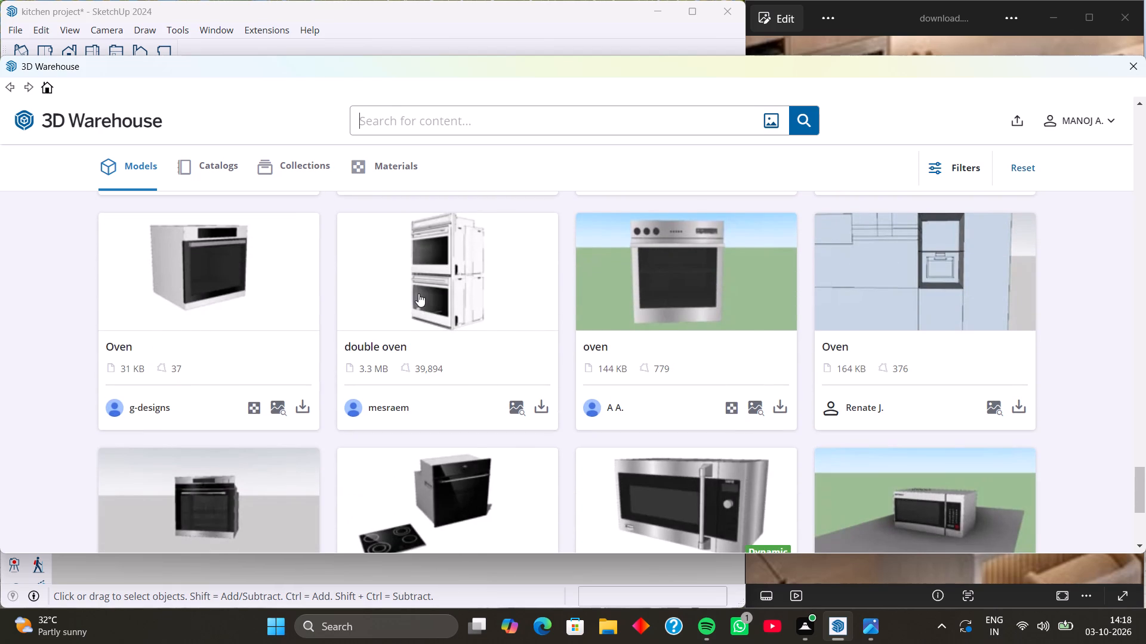
pyautogui.scroll(-1, 488, 283)
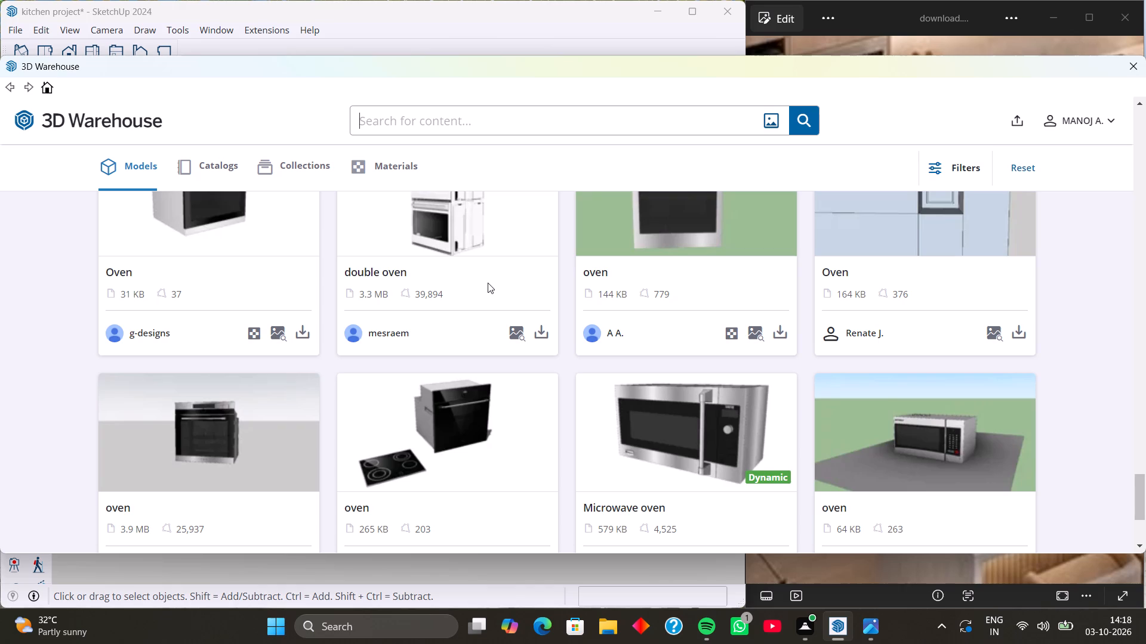
pyautogui.scroll(-8, 488, 283)
pyautogui.scroll(5, 484, 302)
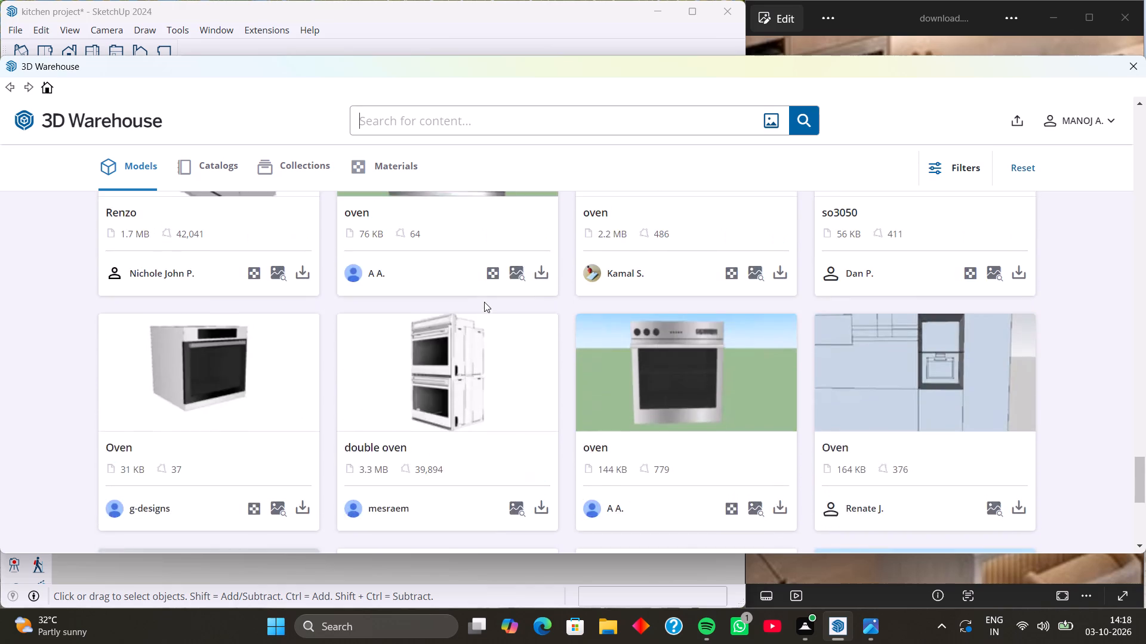
pyautogui.scroll(5, 485, 296)
pyautogui.scroll(-4, 480, 239)
pyautogui.scroll(-2, 478, 340)
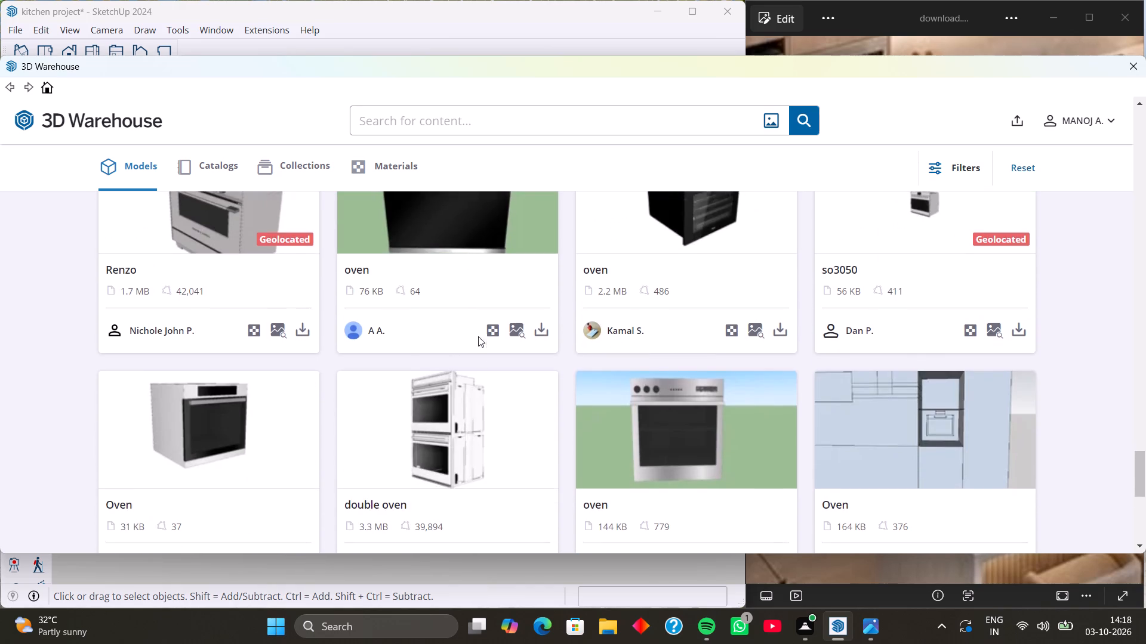
pyautogui.scroll(-1, 478, 336)
# Open the white "double oven" model and look through its related models for a suitable stacked oven.
pyautogui.click(440, 254)
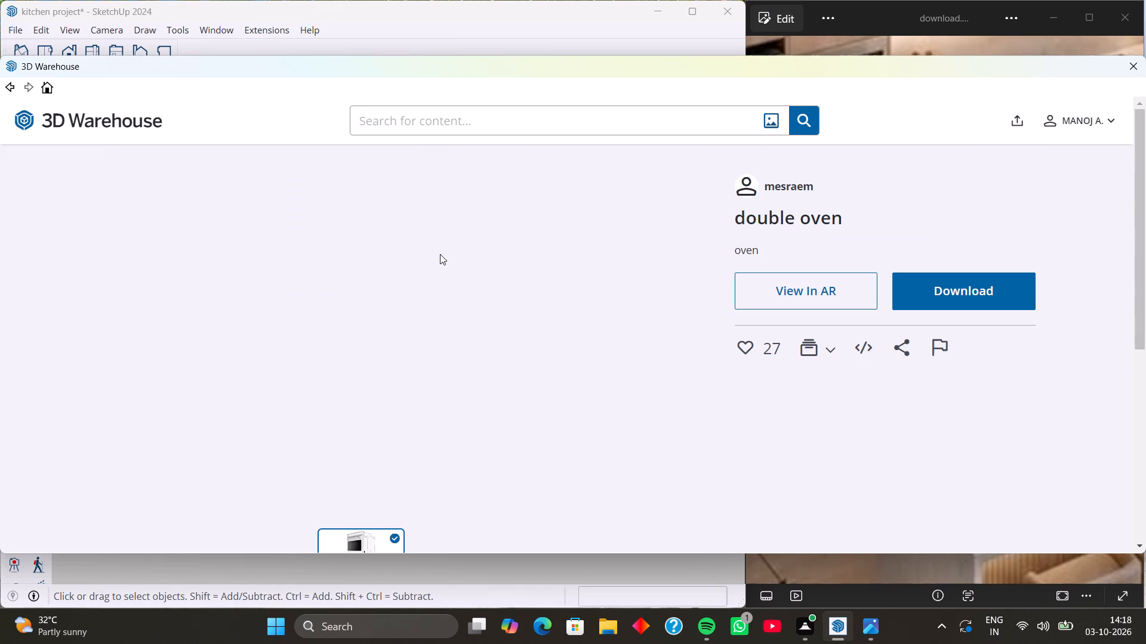
pyautogui.scroll(-4, 453, 249)
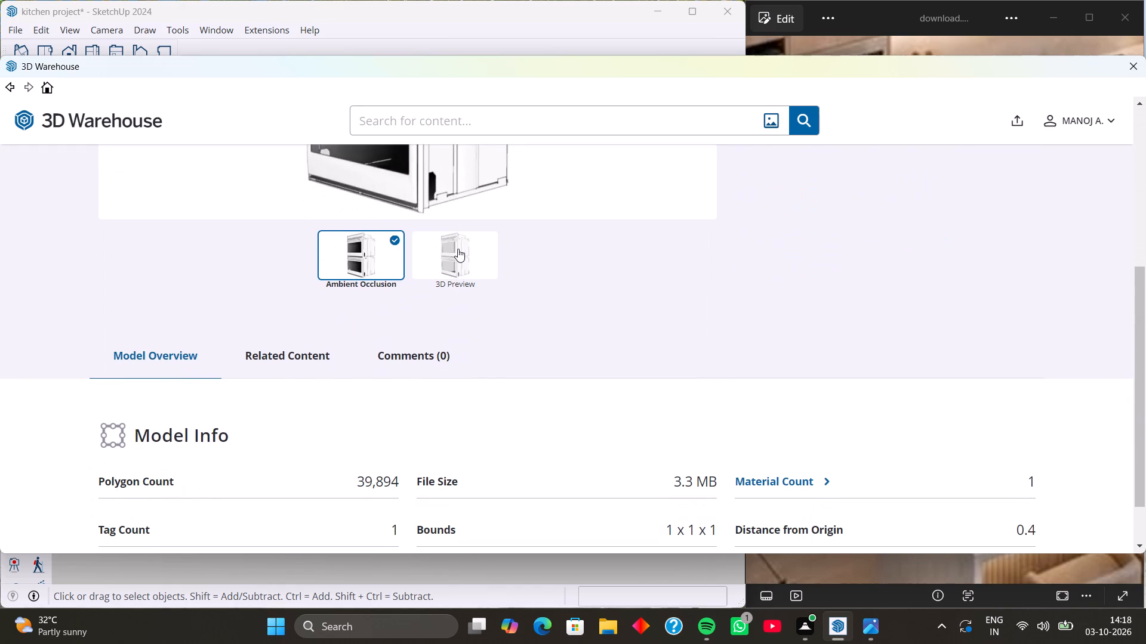
pyautogui.click(277, 345)
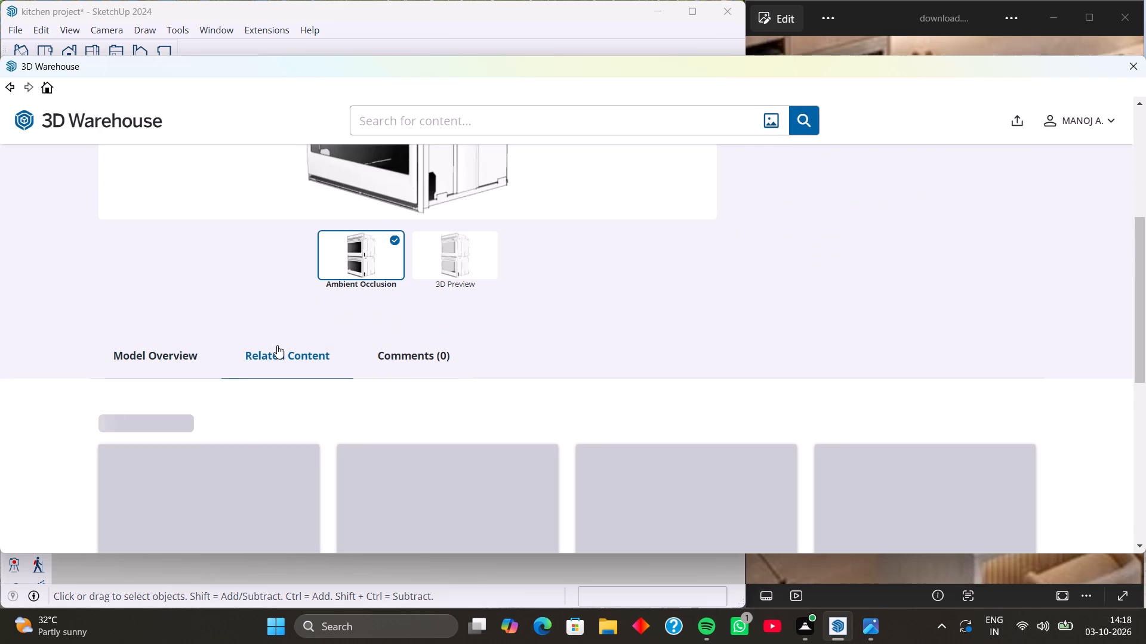
pyautogui.scroll(-1, 452, 306)
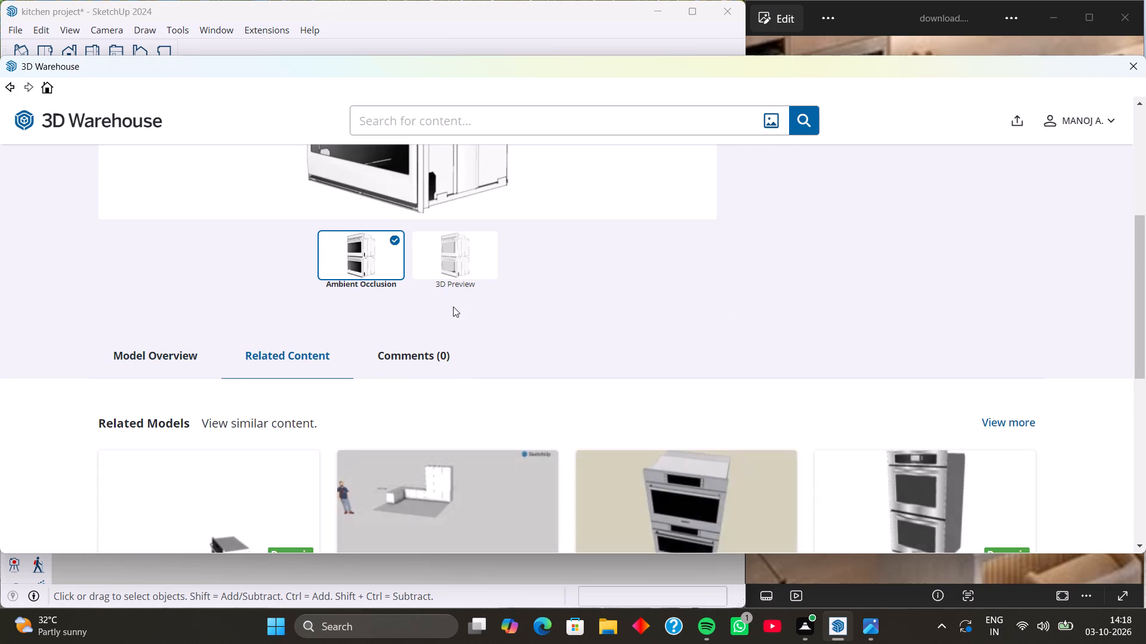
pyautogui.scroll(-5, 453, 306)
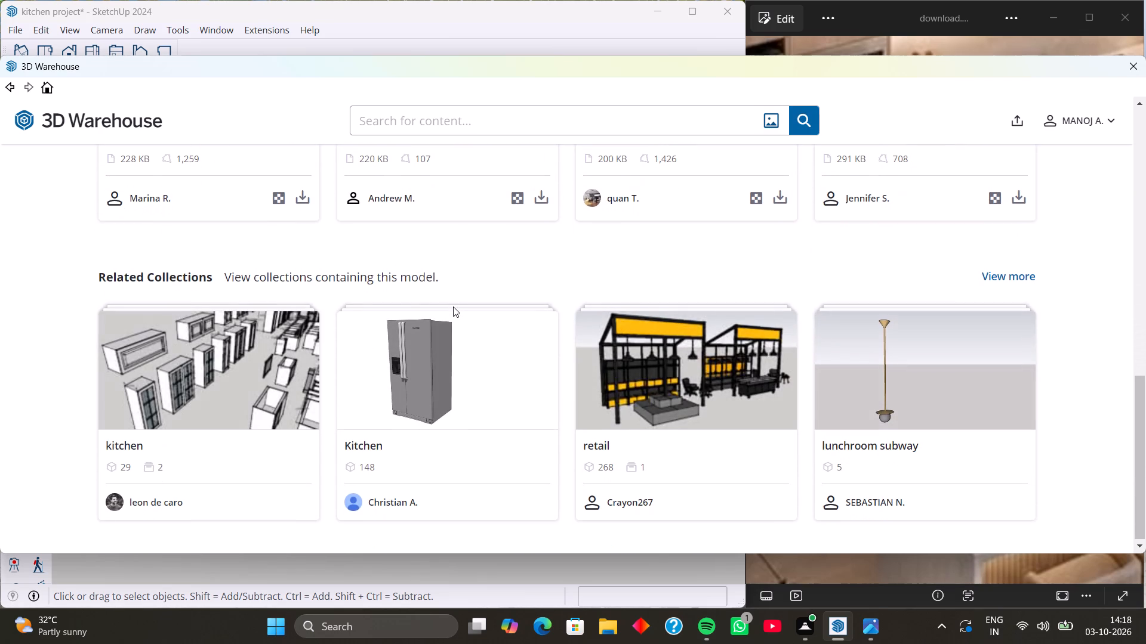
pyautogui.scroll(-8, 453, 306)
pyautogui.scroll(-5, 567, 462)
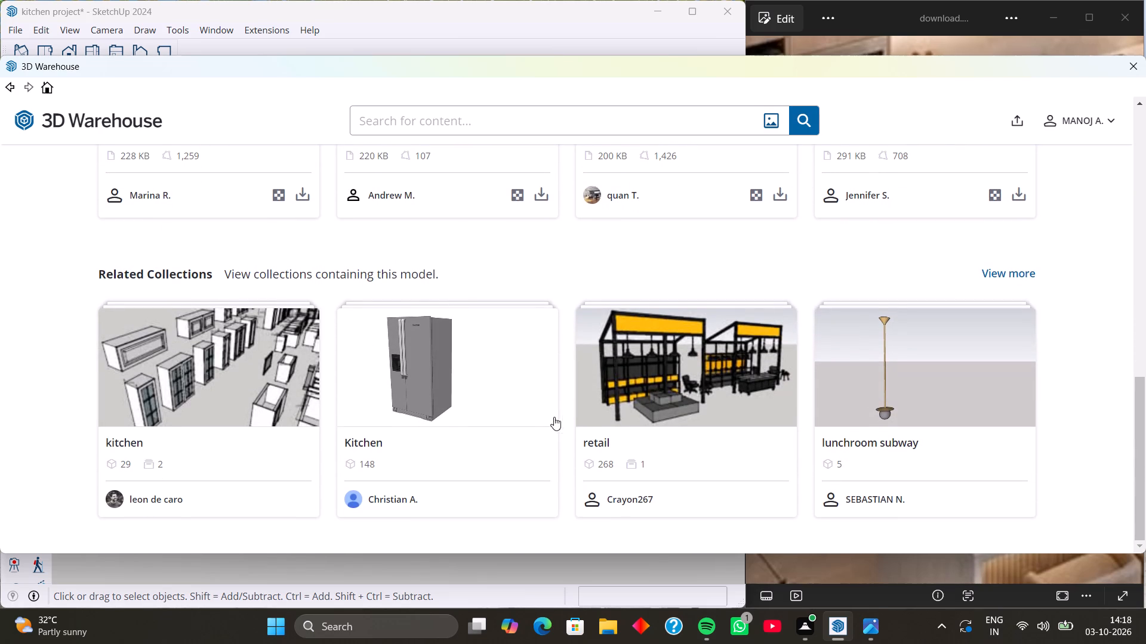
pyautogui.scroll(6, 530, 384)
pyautogui.scroll(-4, 529, 383)
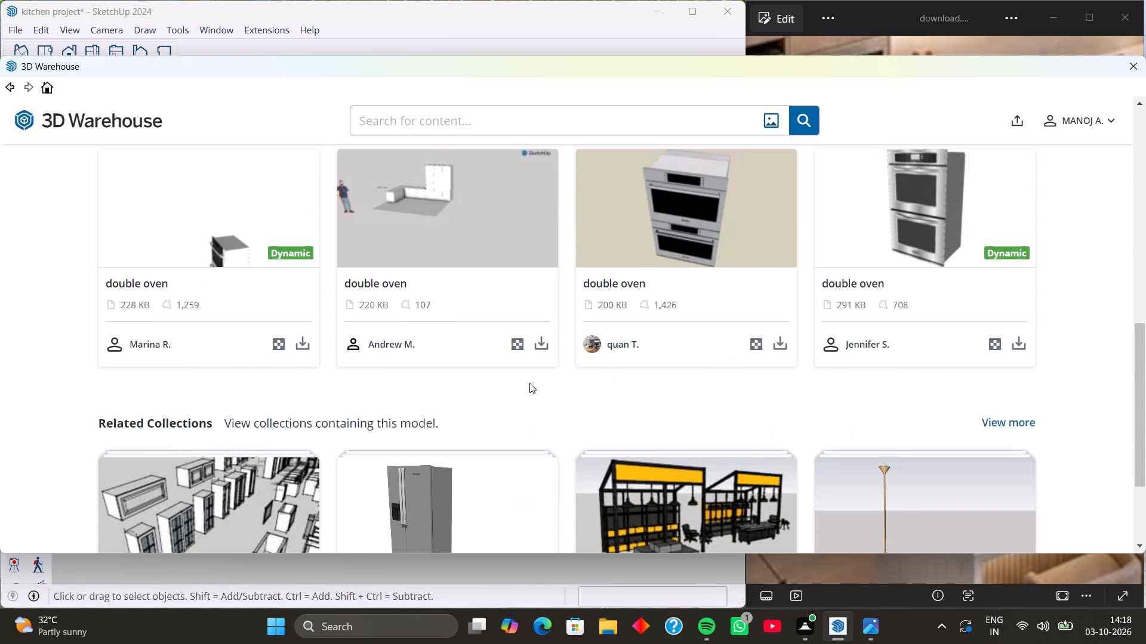
# Load the 291 KB stainless-steel double oven into the model and place it outside the kitchen, beyond the fridge.
pyautogui.click(1022, 345)
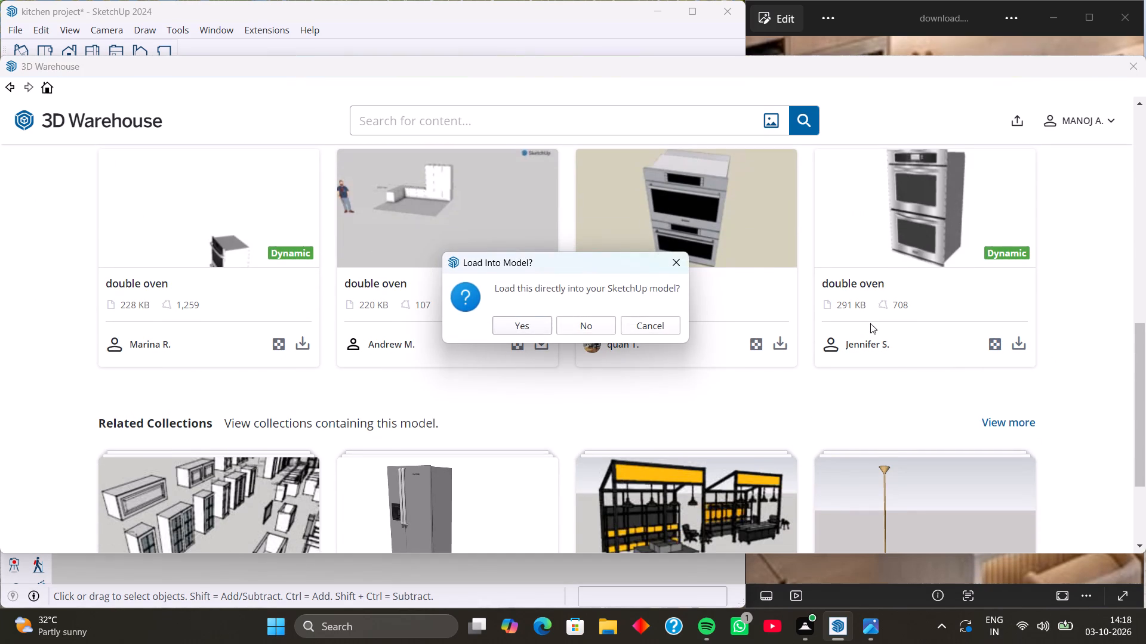
pyautogui.click(518, 322)
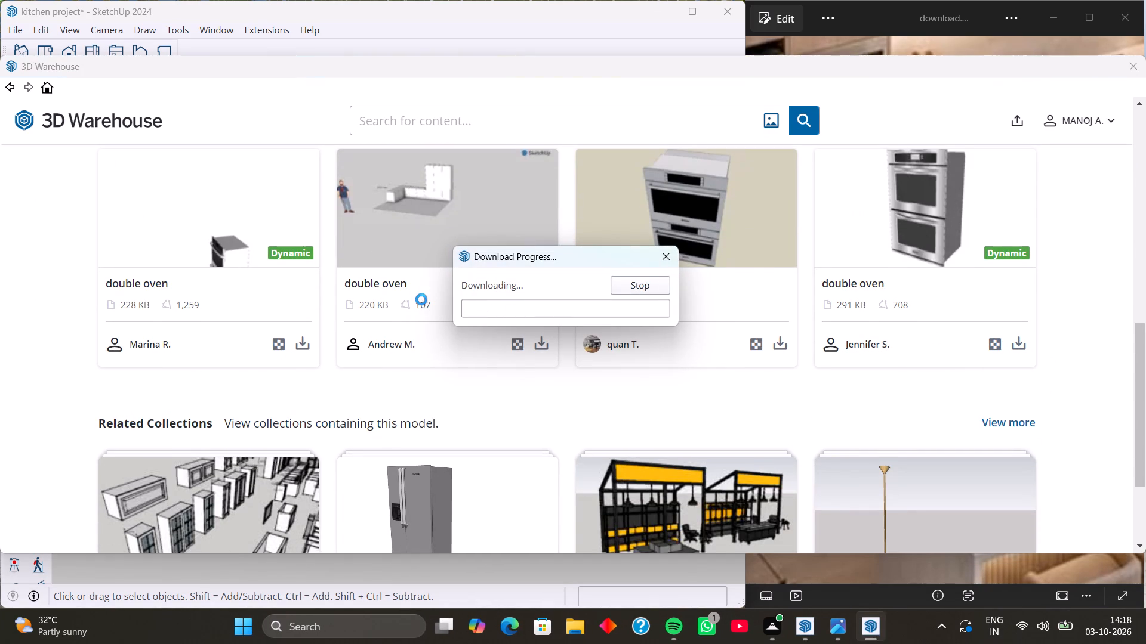
pyautogui.scroll(-4, 402, 349)
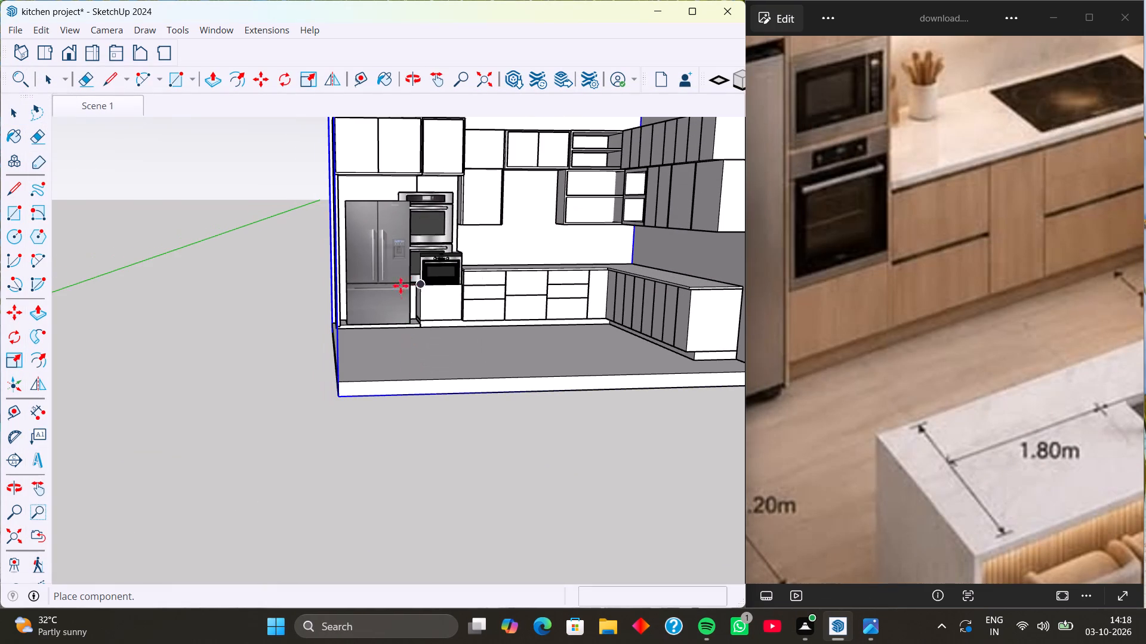
pyautogui.scroll(5, 417, 244)
pyautogui.moveTo(110, 364); pyautogui.dragTo(93, 352)
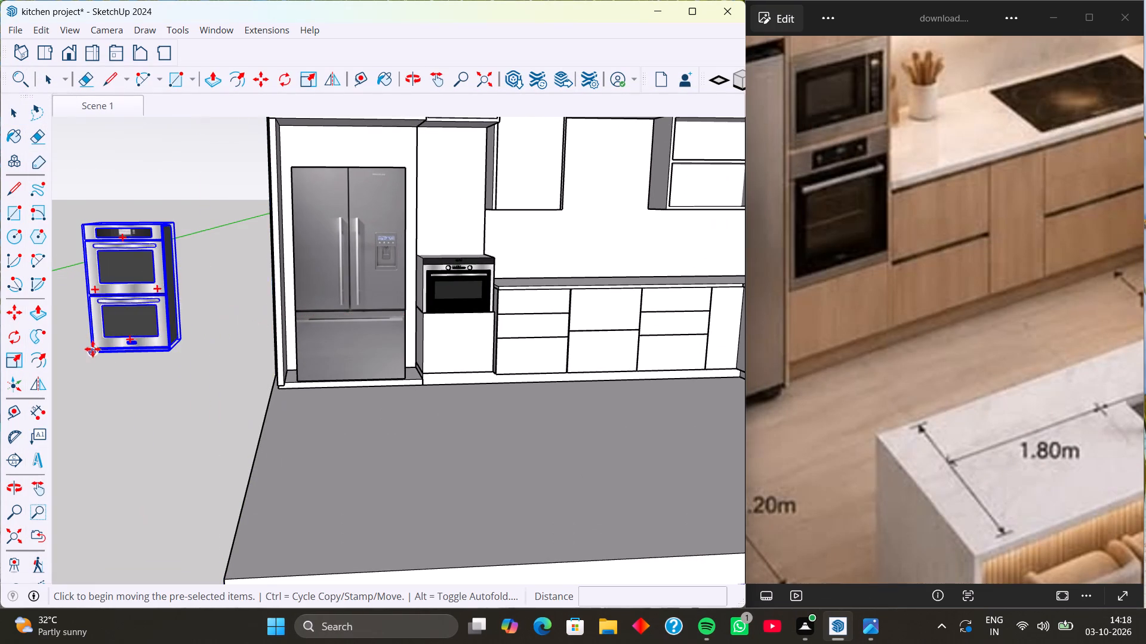
pyautogui.click(459, 278)
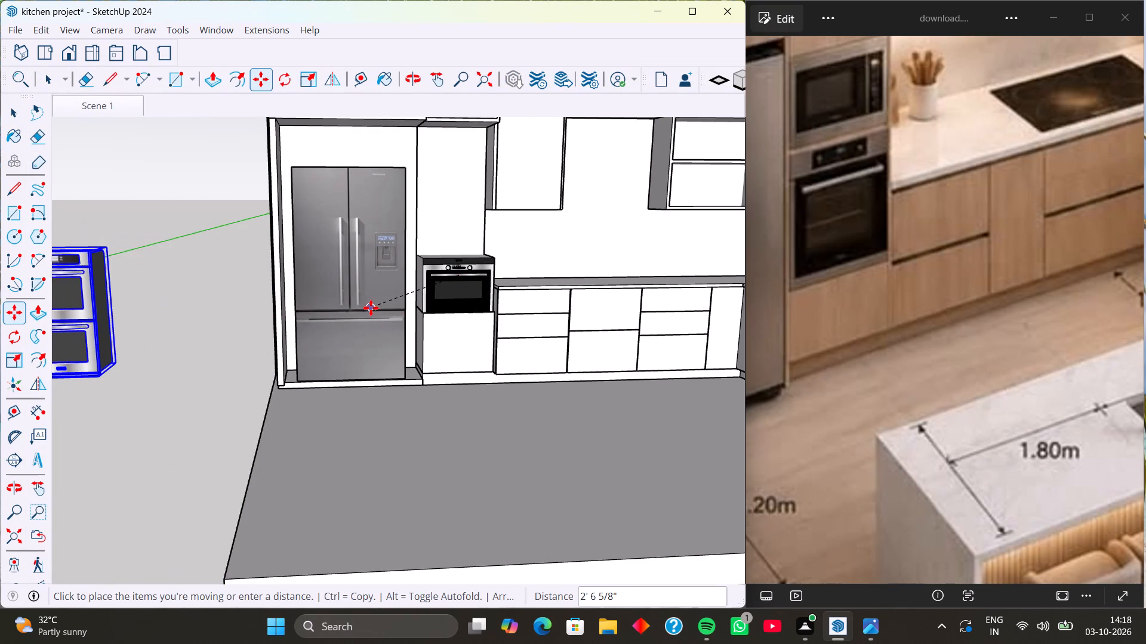
pyautogui.click(371, 308)
# Move the single oven off the low cabinet beside the fridge to a spot outside the kitchen, about 22' 3" away.
pyautogui.press('space')
pyautogui.click(436, 276)
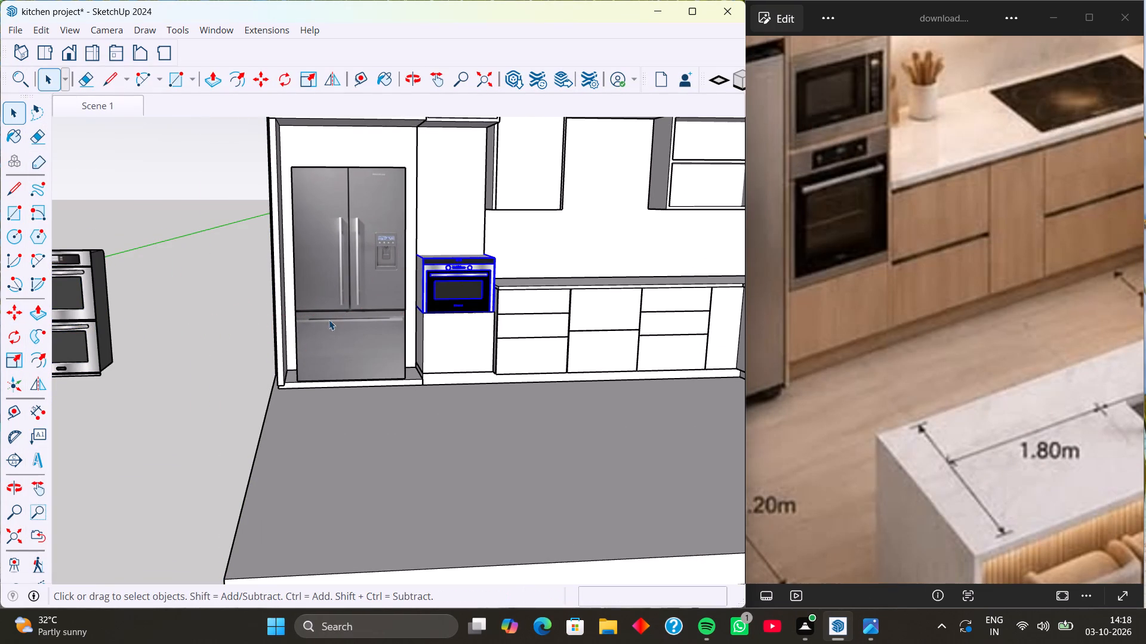
pyautogui.press('m')
pyautogui.click(460, 290)
pyautogui.scroll(-2, 93, 445)
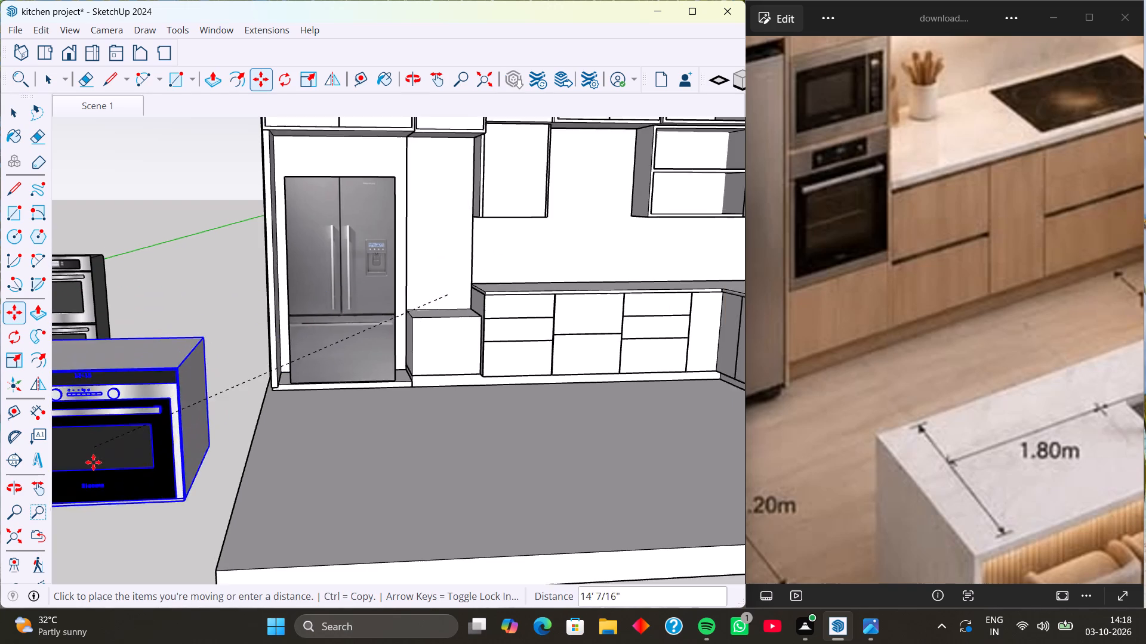
pyautogui.scroll(-1, 93, 462)
pyautogui.scroll(-5, 184, 406)
pyautogui.click(67, 519)
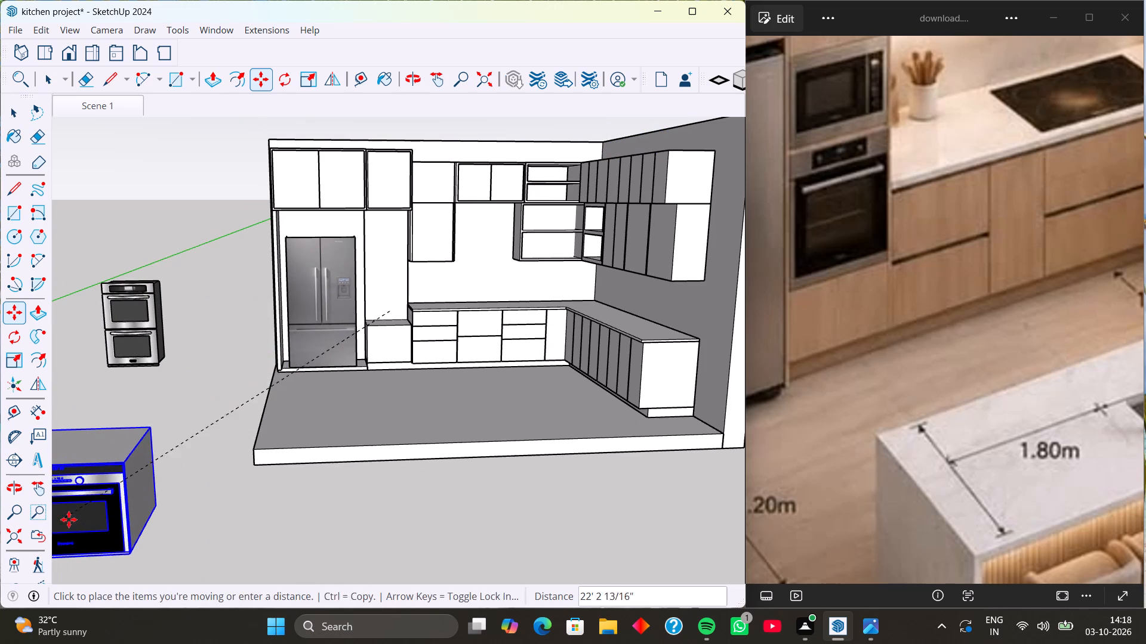
# Move the double oven by its bottom front corner onto the top front corner of the low cabinet beside the fridge.
pyautogui.press('space')
pyautogui.click(140, 310)
pyautogui.scroll(3, 137, 355)
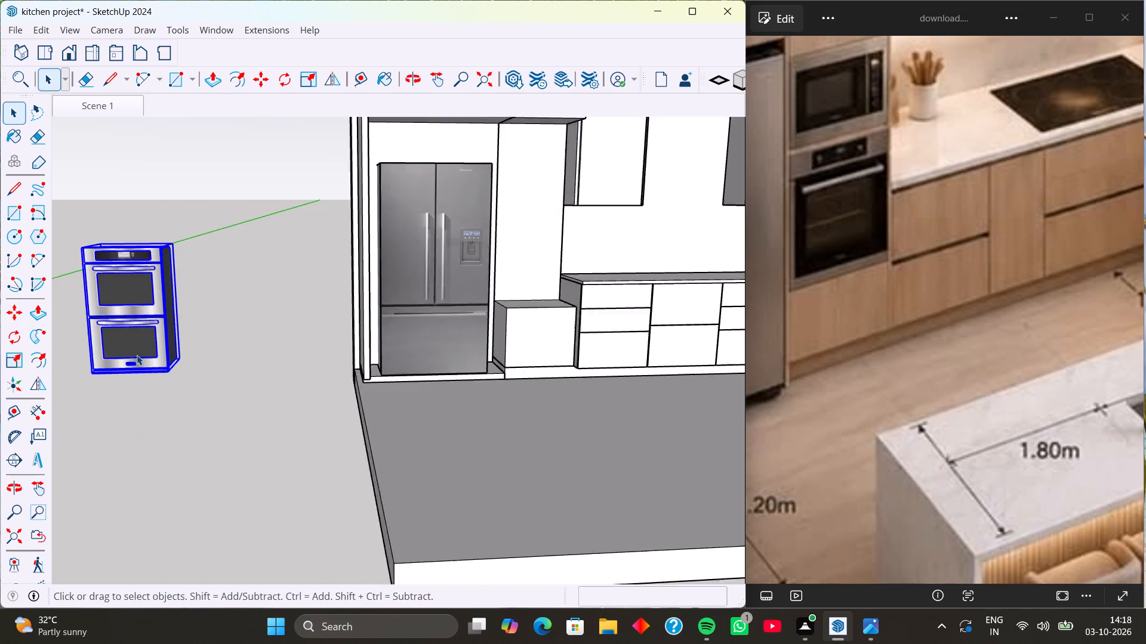
pyautogui.scroll(2, 137, 355)
pyautogui.press('m')
pyautogui.moveTo(85, 376); pyautogui.dragTo(79, 376)
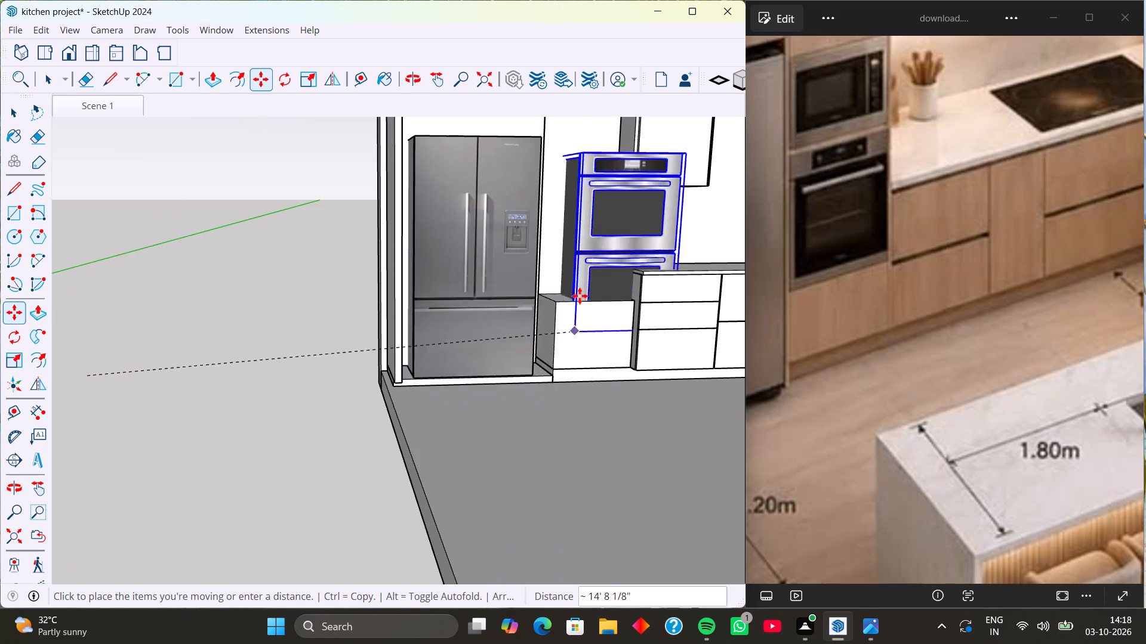
pyautogui.scroll(12, 576, 281)
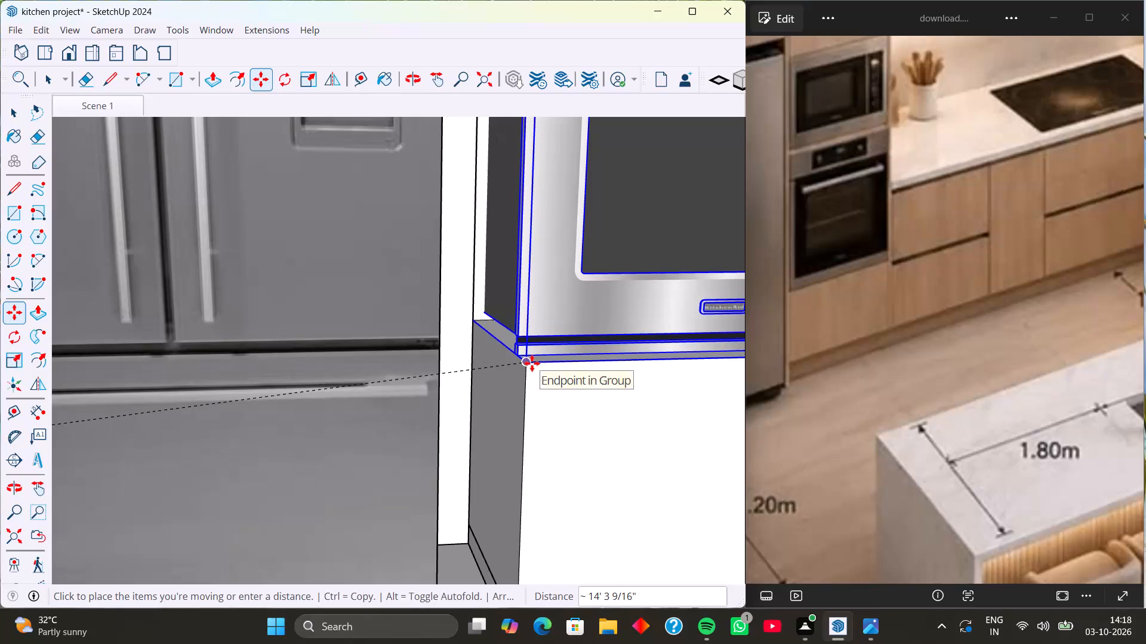
pyautogui.click(532, 363)
# Shift the double oven 2 1/4" to align its front bottom corner with the low cabinet's corner.
pyautogui.scroll(-19, 408, 259)
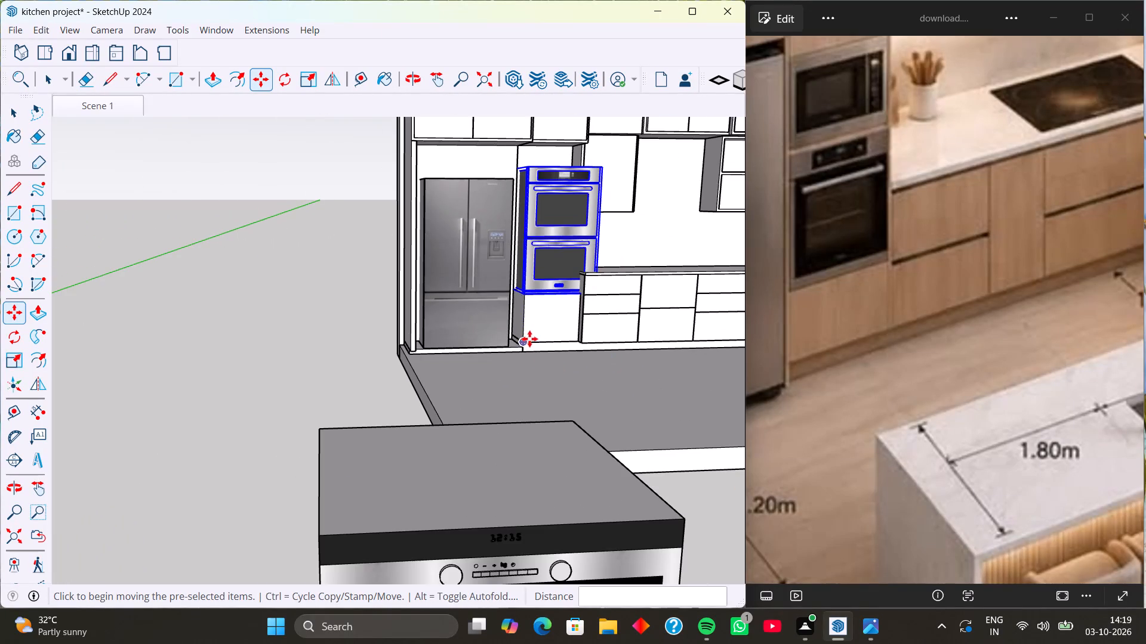
pyautogui.scroll(5, 549, 271)
pyautogui.moveTo(524, 271); pyautogui.dragTo(609, 299, button='middle')
pyautogui.scroll(2, 555, 266)
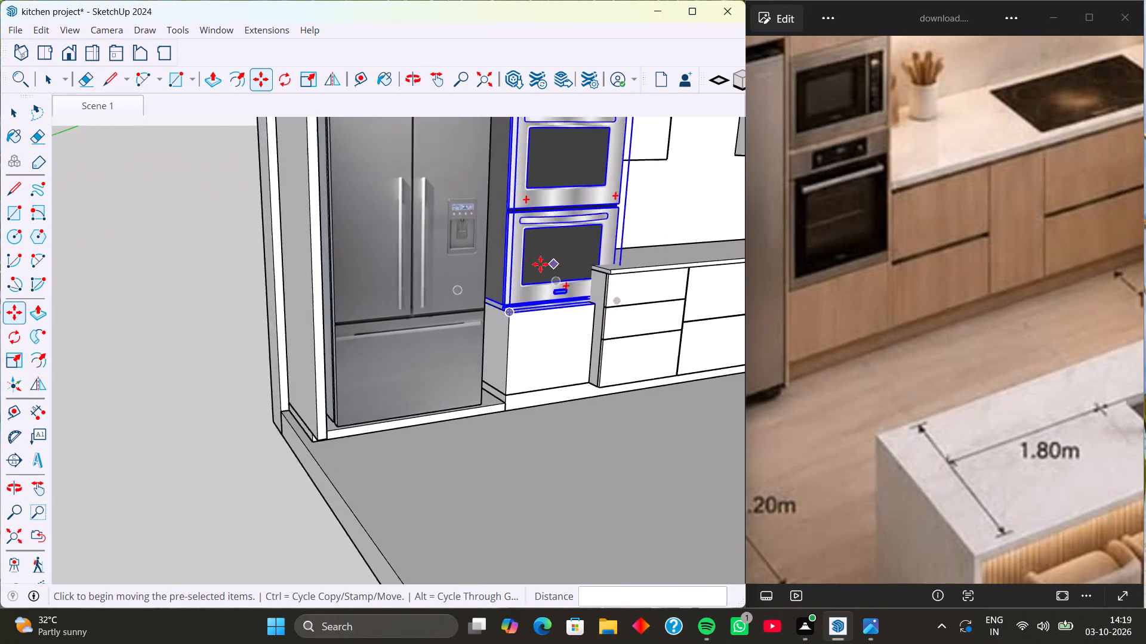
pyautogui.scroll(4, 540, 264)
pyautogui.scroll(5, 483, 292)
pyautogui.click(486, 371)
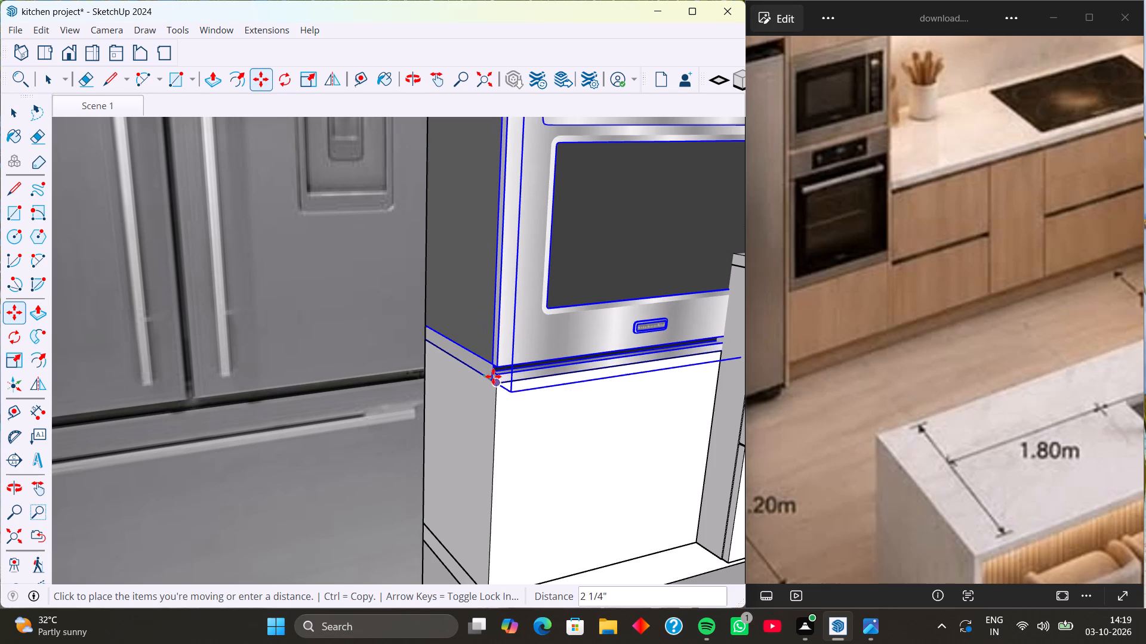
pyautogui.click(493, 376)
# Activate Scale on the double oven and display the model's back edges.
pyautogui.scroll(-4, 350, 321)
pyautogui.moveTo(517, 332); pyautogui.dragTo(372, 308, button='middle')
pyautogui.scroll(1, 517, 332)
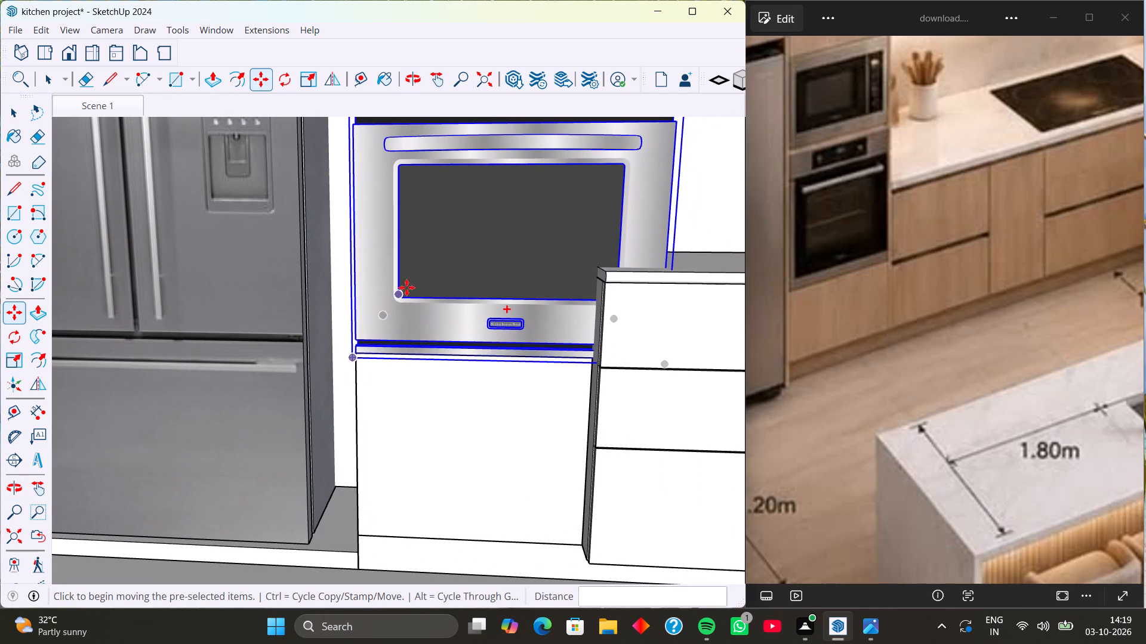
pyautogui.press('space')
pyautogui.press('s')
pyautogui.scroll(-2, 497, 249)
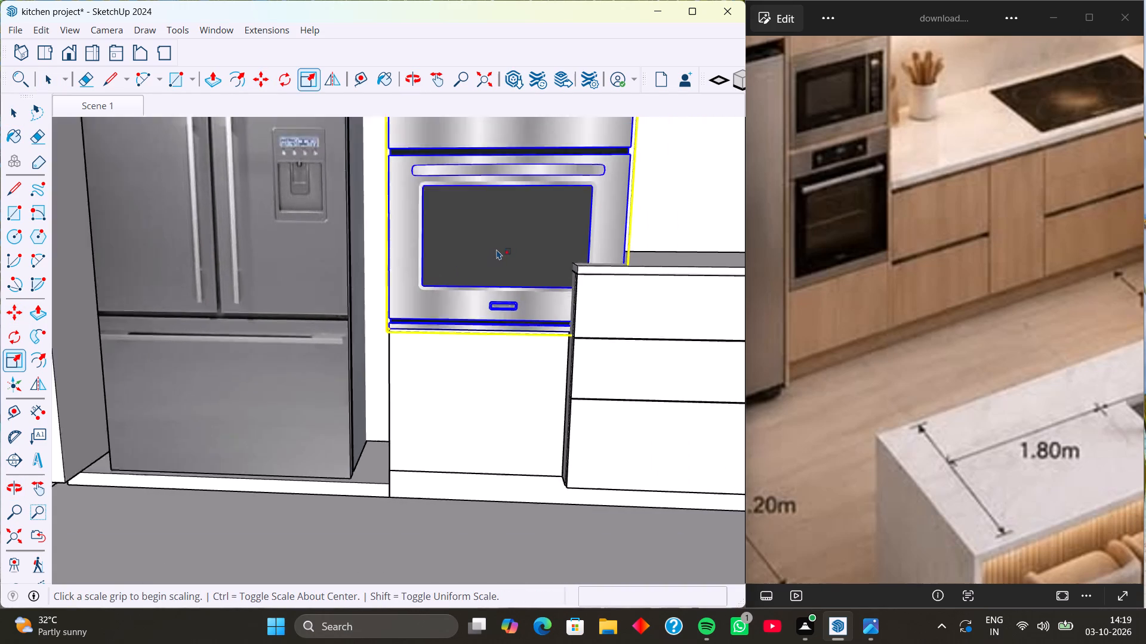
pyautogui.scroll(-8, 497, 249)
pyautogui.moveTo(488, 262); pyautogui.dragTo(27, 321, button='middle')
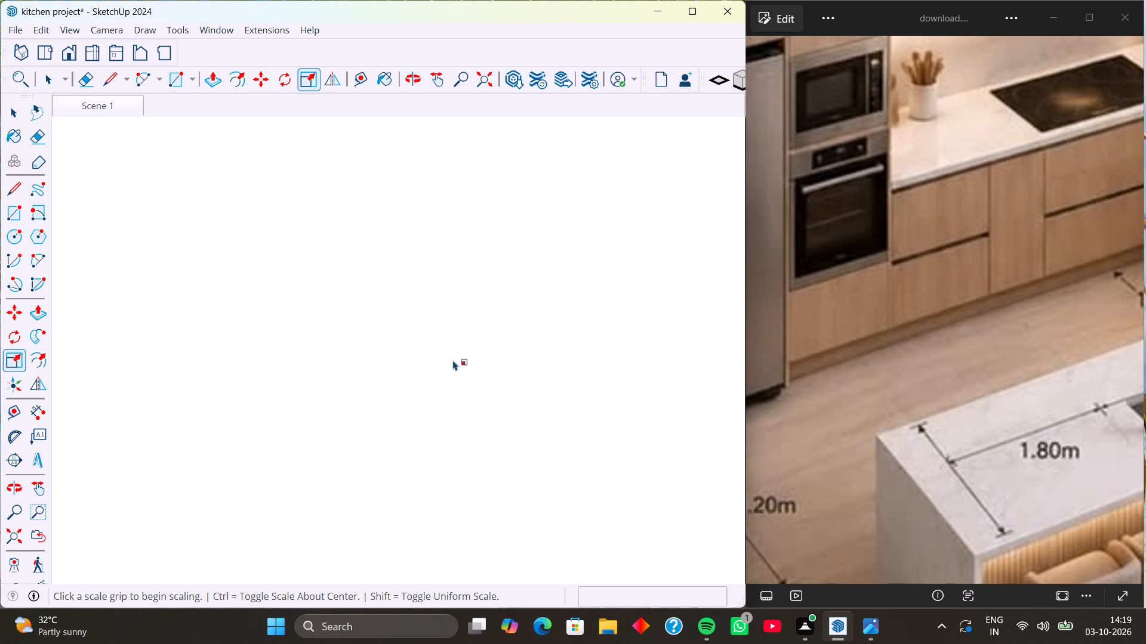
pyautogui.scroll(-4, 565, 359)
pyautogui.click(113, 112)
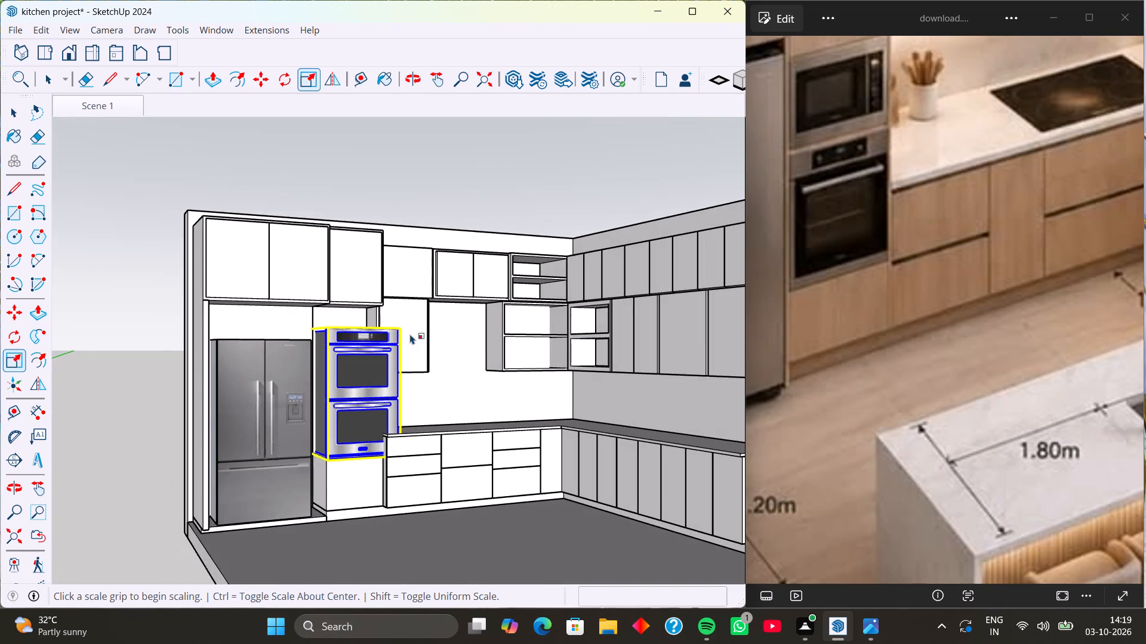
pyautogui.scroll(5, 415, 329)
pyautogui.moveTo(382, 382); pyautogui.dragTo(184, 449, button='middle')
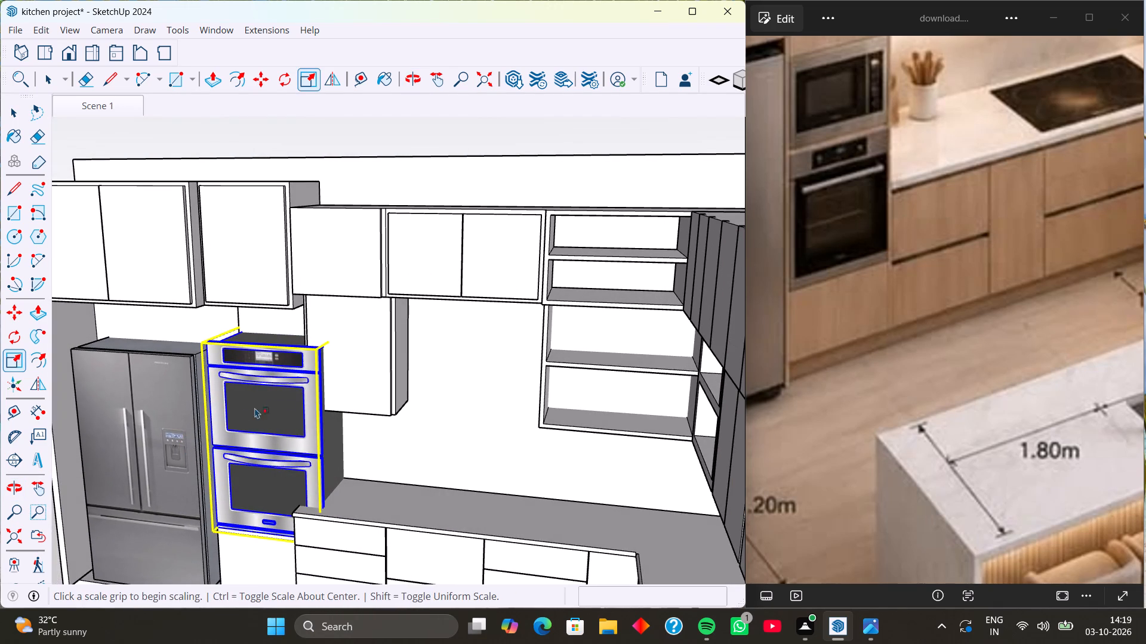
pyautogui.press('s')
pyautogui.press('k')
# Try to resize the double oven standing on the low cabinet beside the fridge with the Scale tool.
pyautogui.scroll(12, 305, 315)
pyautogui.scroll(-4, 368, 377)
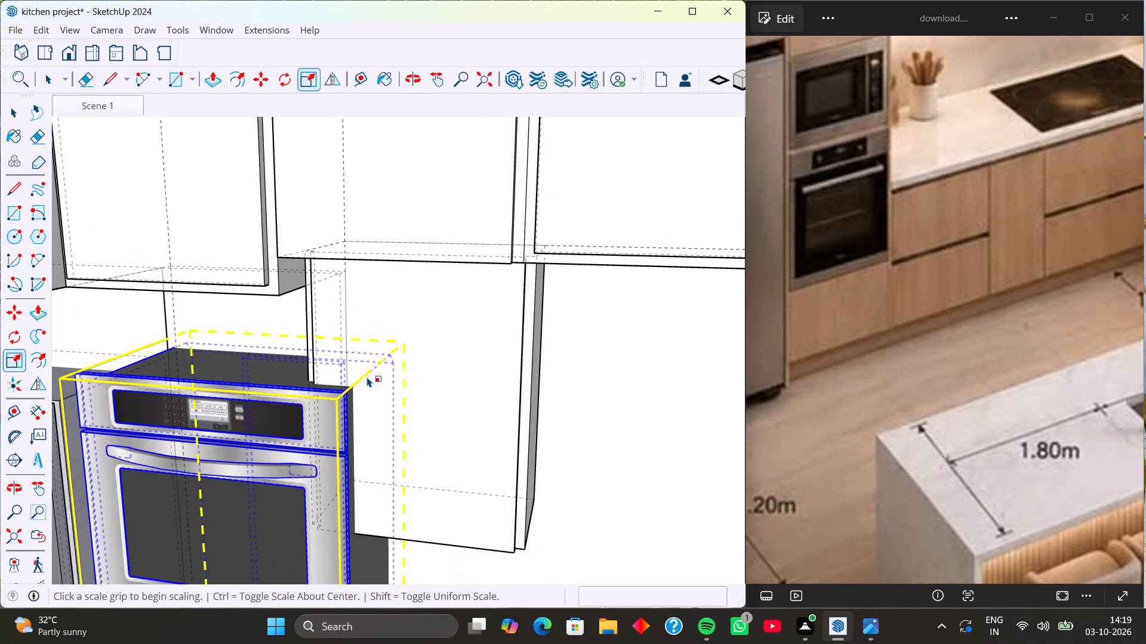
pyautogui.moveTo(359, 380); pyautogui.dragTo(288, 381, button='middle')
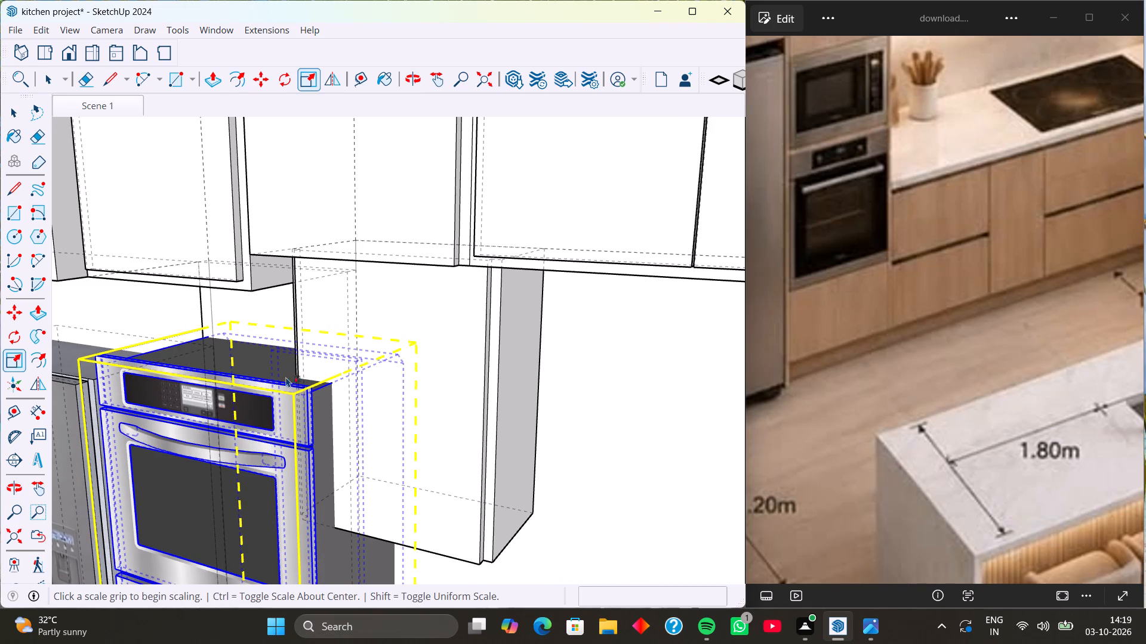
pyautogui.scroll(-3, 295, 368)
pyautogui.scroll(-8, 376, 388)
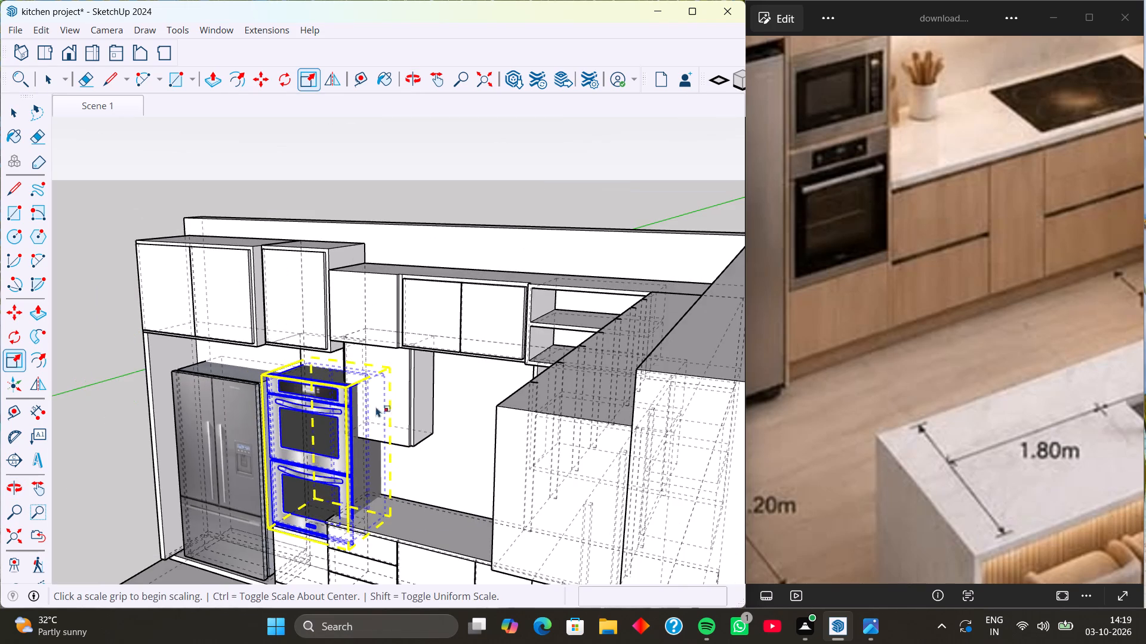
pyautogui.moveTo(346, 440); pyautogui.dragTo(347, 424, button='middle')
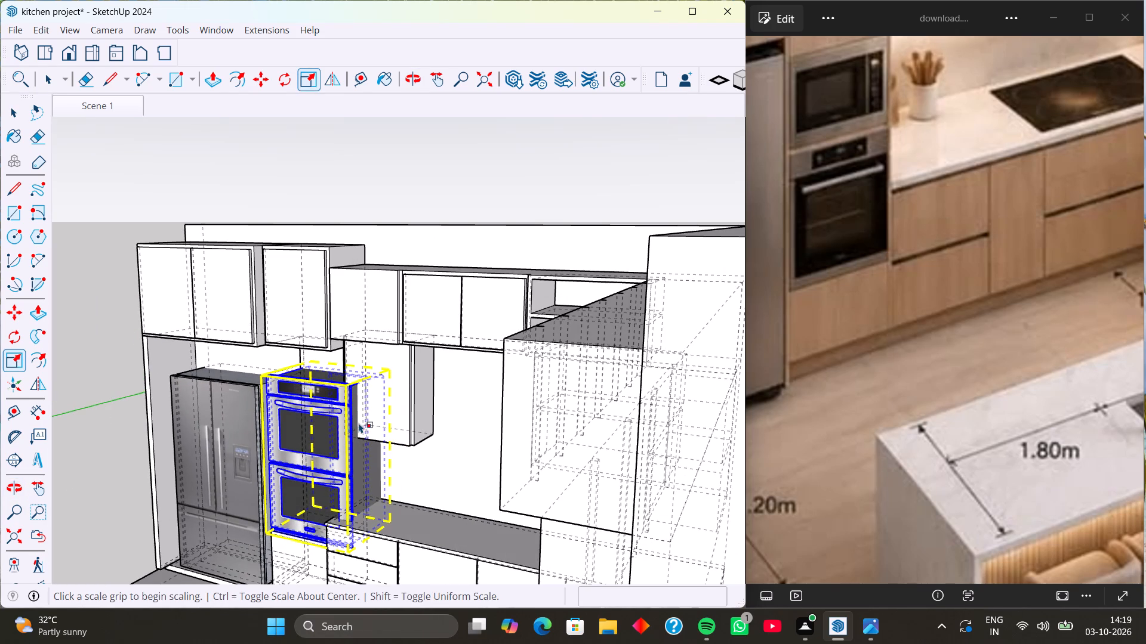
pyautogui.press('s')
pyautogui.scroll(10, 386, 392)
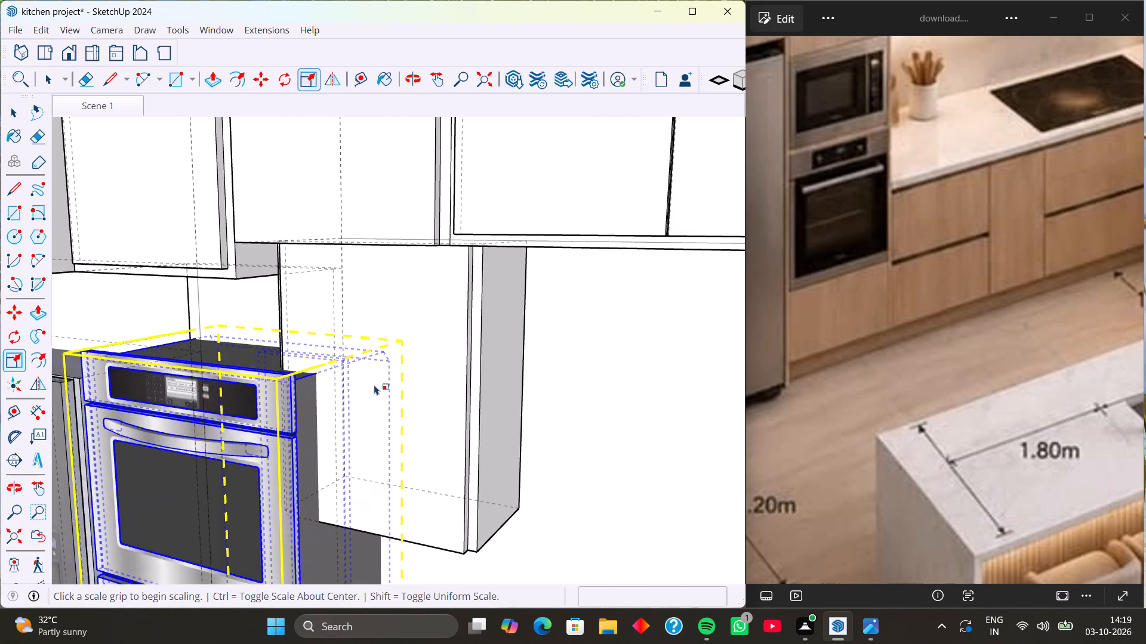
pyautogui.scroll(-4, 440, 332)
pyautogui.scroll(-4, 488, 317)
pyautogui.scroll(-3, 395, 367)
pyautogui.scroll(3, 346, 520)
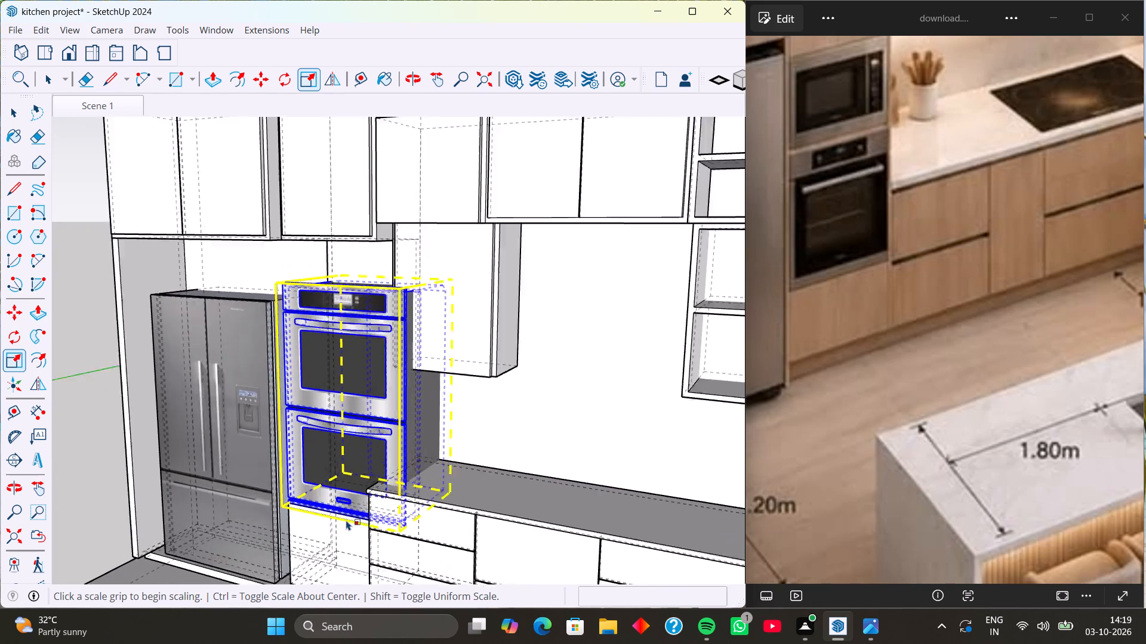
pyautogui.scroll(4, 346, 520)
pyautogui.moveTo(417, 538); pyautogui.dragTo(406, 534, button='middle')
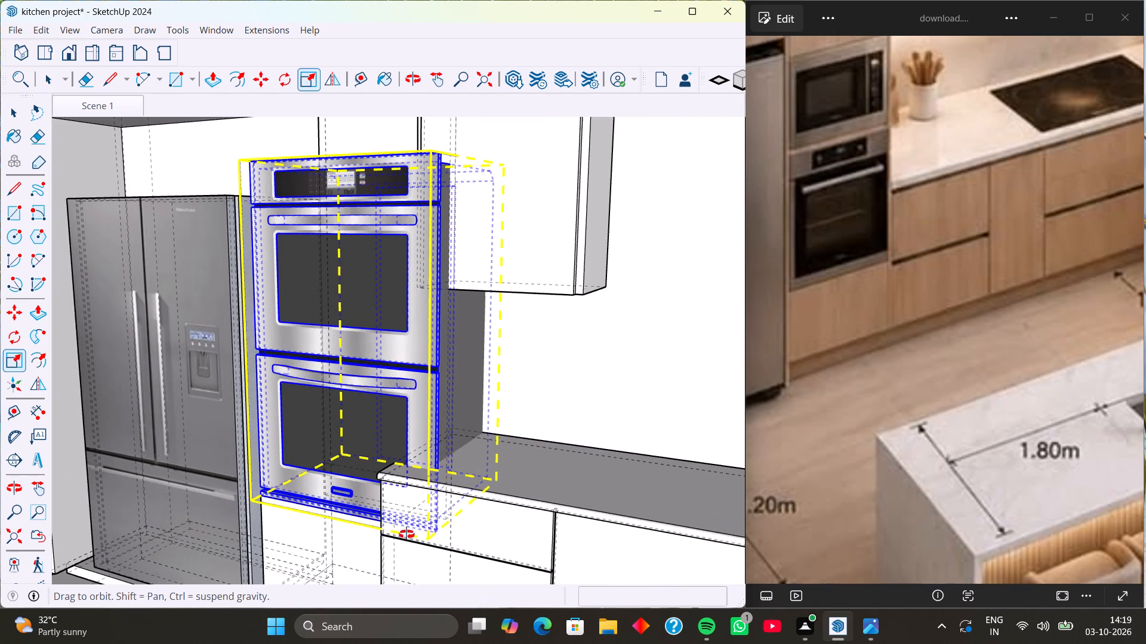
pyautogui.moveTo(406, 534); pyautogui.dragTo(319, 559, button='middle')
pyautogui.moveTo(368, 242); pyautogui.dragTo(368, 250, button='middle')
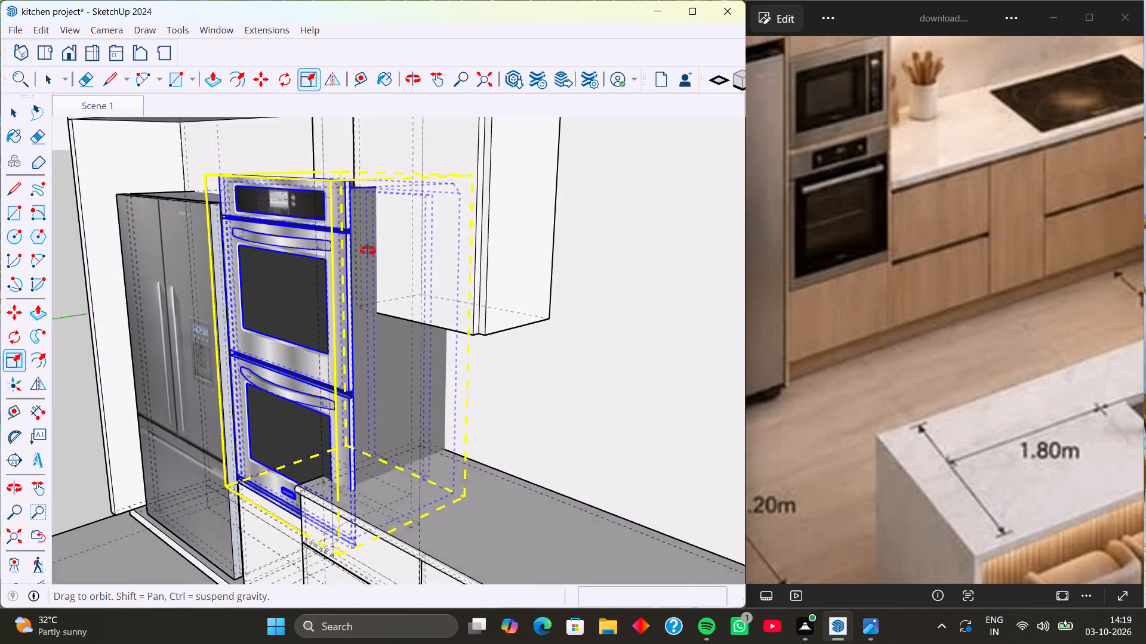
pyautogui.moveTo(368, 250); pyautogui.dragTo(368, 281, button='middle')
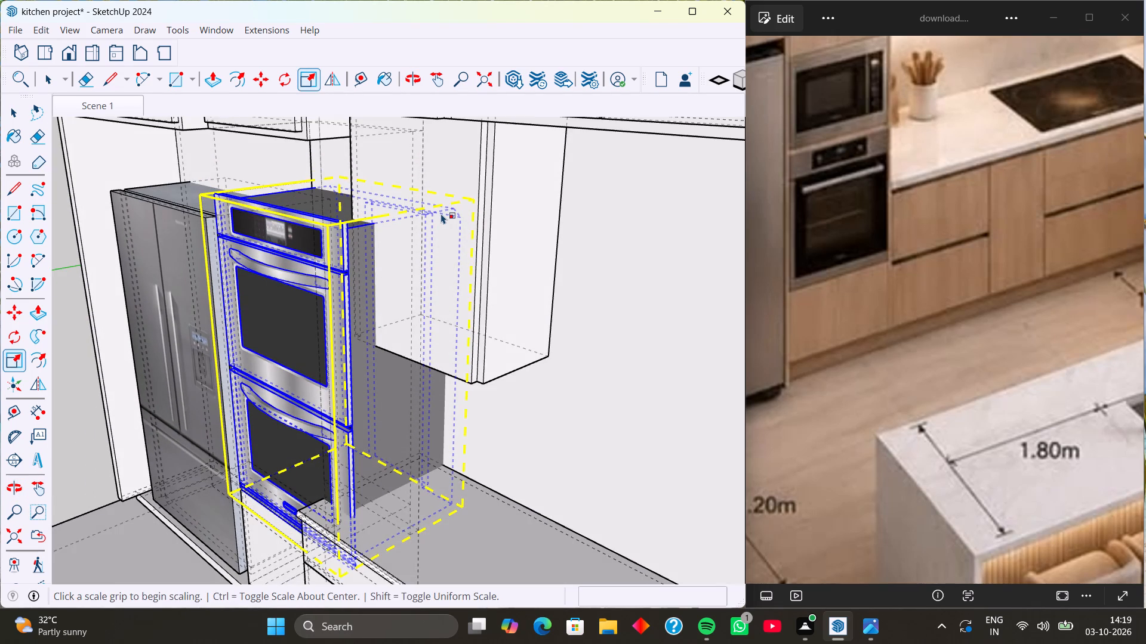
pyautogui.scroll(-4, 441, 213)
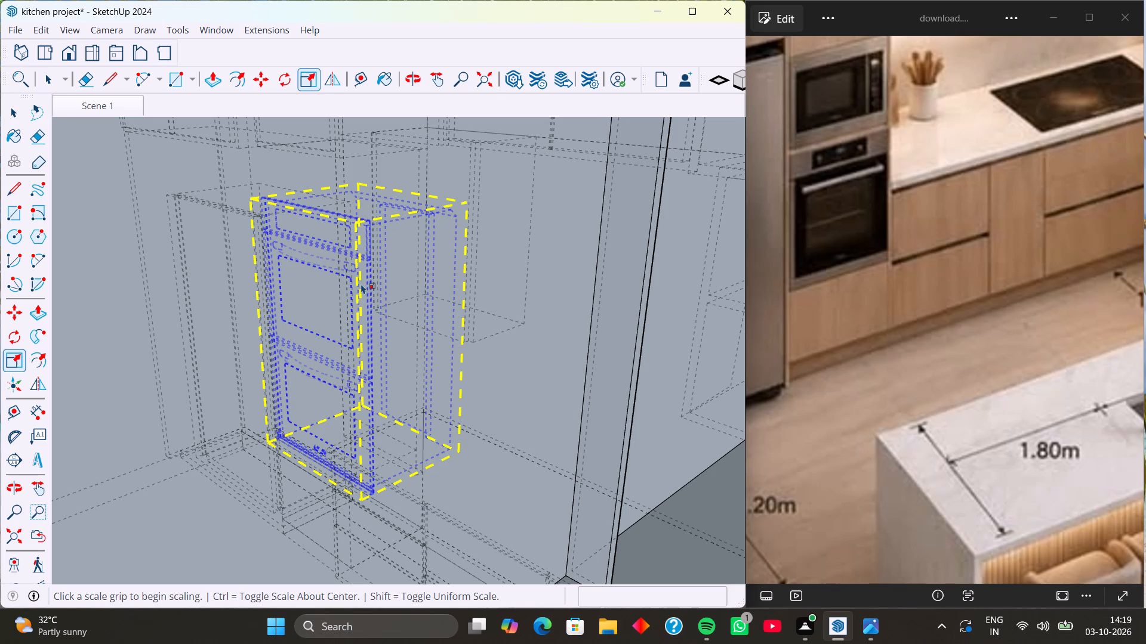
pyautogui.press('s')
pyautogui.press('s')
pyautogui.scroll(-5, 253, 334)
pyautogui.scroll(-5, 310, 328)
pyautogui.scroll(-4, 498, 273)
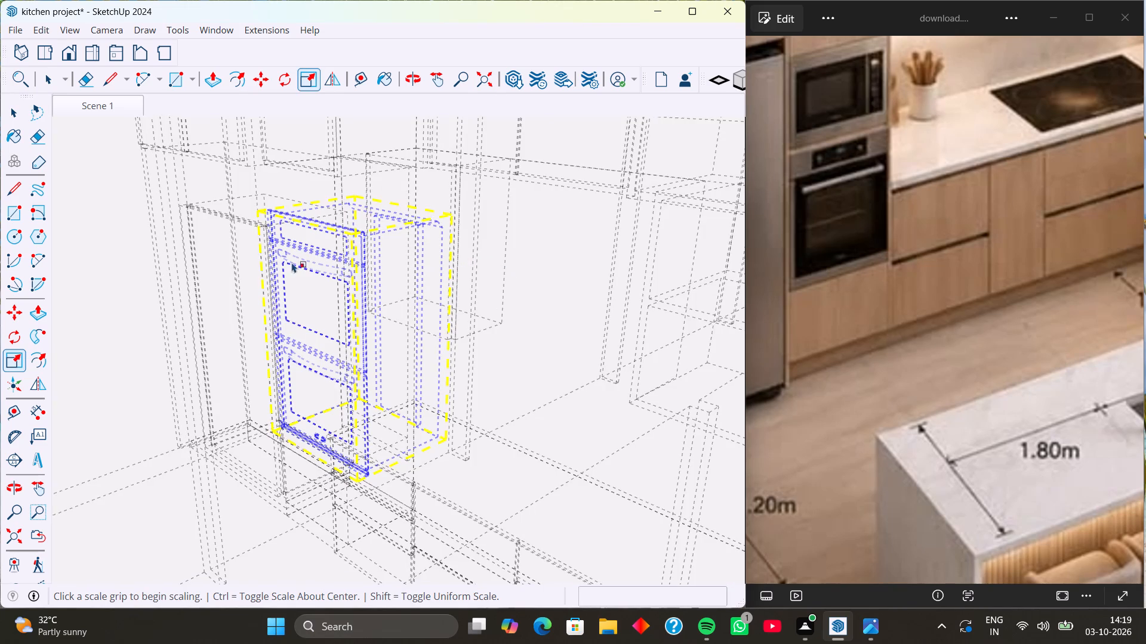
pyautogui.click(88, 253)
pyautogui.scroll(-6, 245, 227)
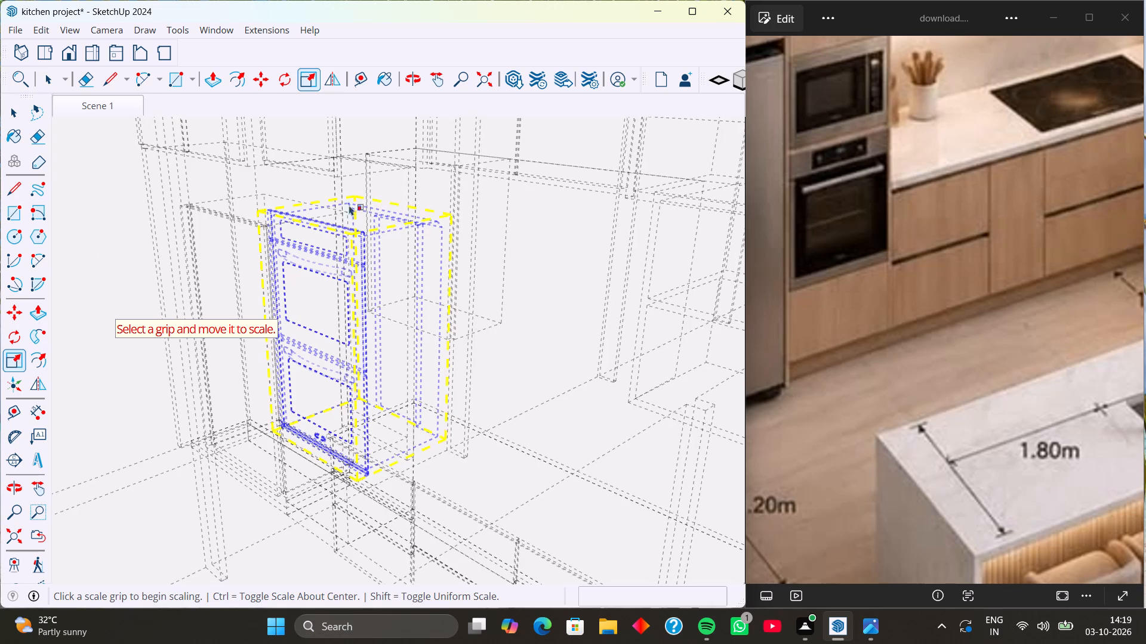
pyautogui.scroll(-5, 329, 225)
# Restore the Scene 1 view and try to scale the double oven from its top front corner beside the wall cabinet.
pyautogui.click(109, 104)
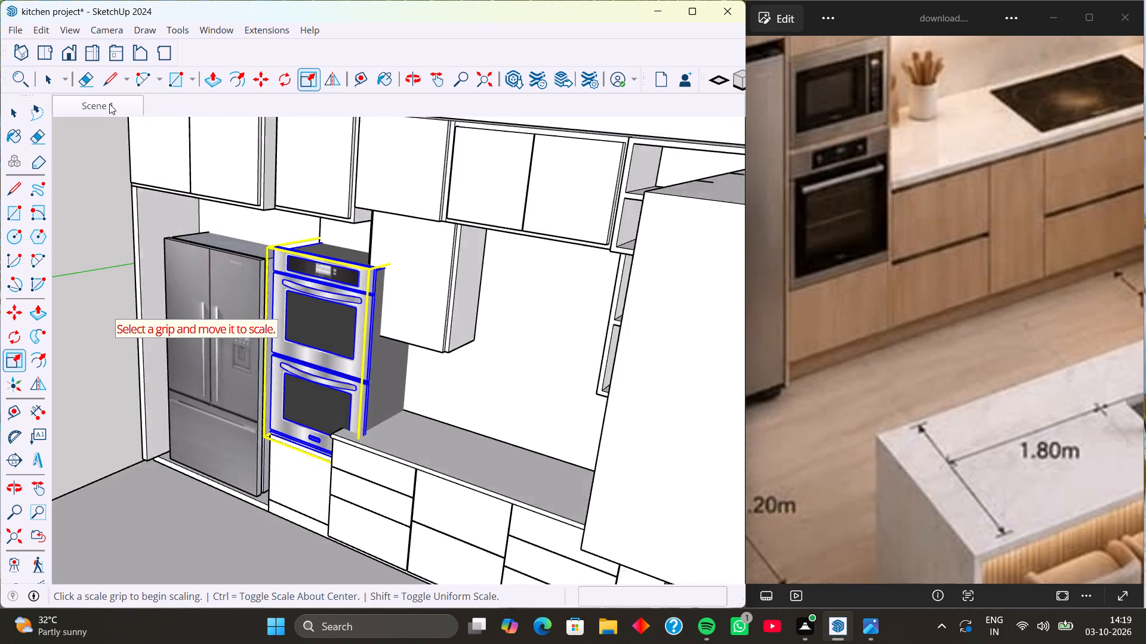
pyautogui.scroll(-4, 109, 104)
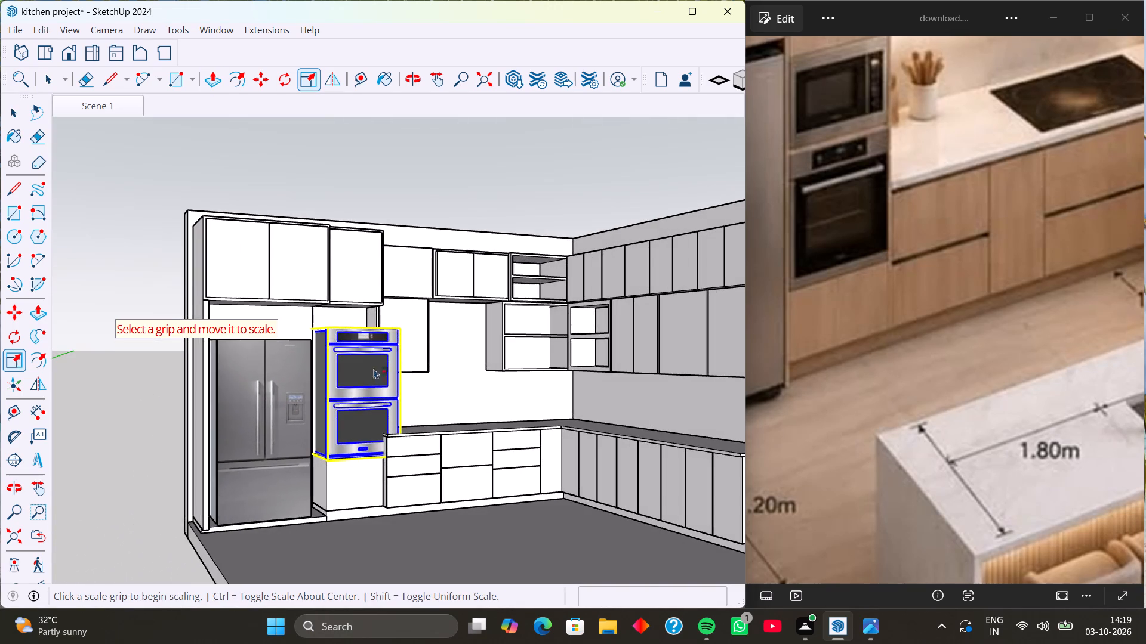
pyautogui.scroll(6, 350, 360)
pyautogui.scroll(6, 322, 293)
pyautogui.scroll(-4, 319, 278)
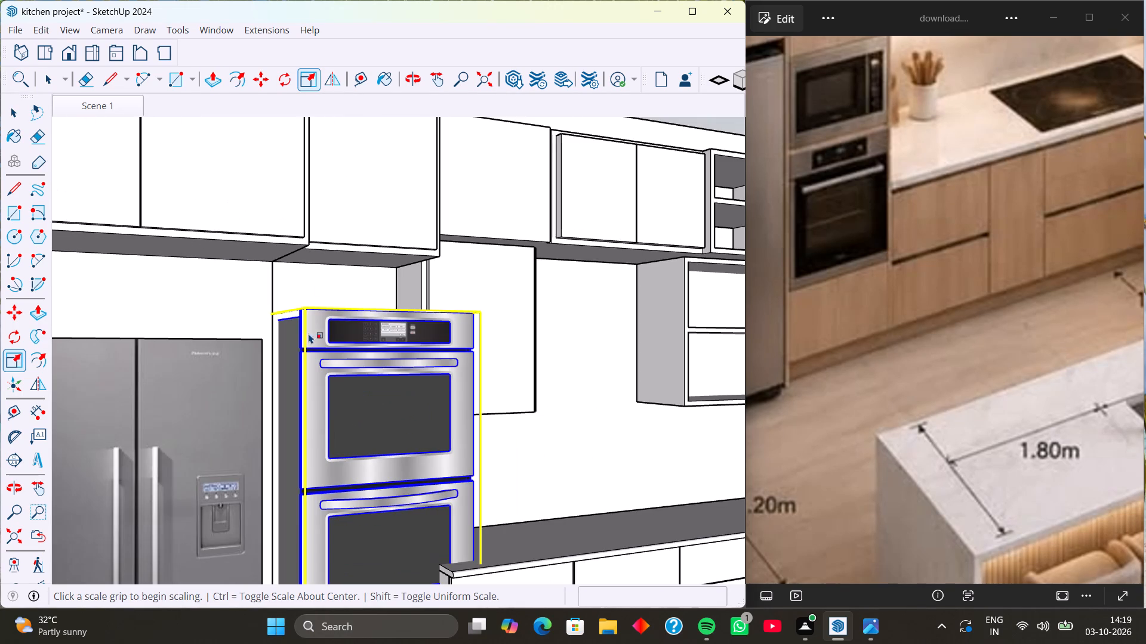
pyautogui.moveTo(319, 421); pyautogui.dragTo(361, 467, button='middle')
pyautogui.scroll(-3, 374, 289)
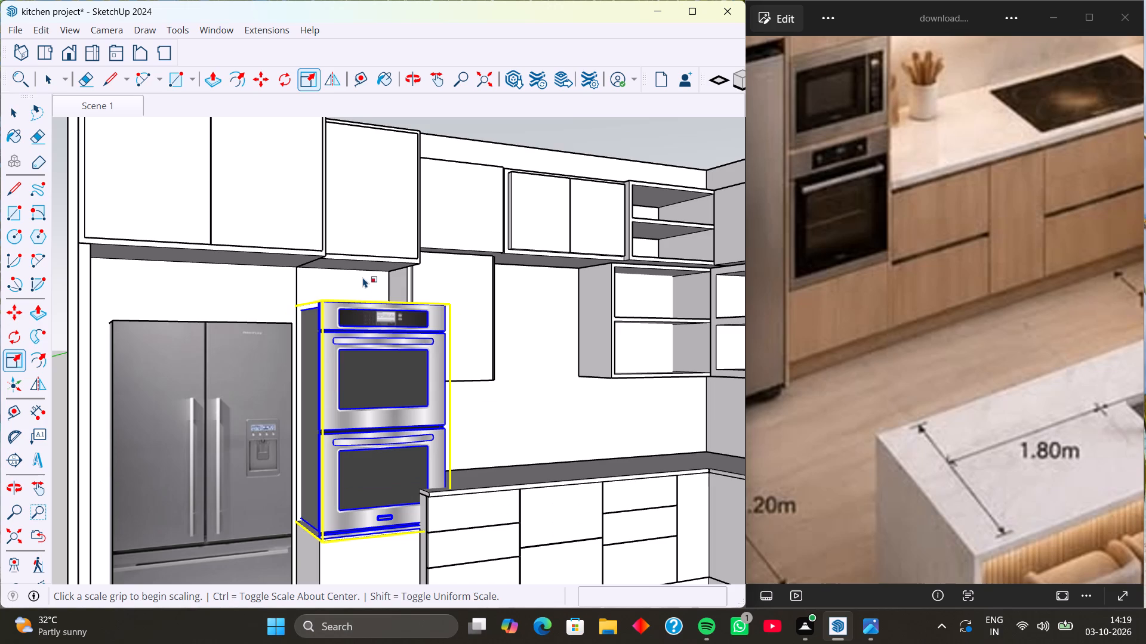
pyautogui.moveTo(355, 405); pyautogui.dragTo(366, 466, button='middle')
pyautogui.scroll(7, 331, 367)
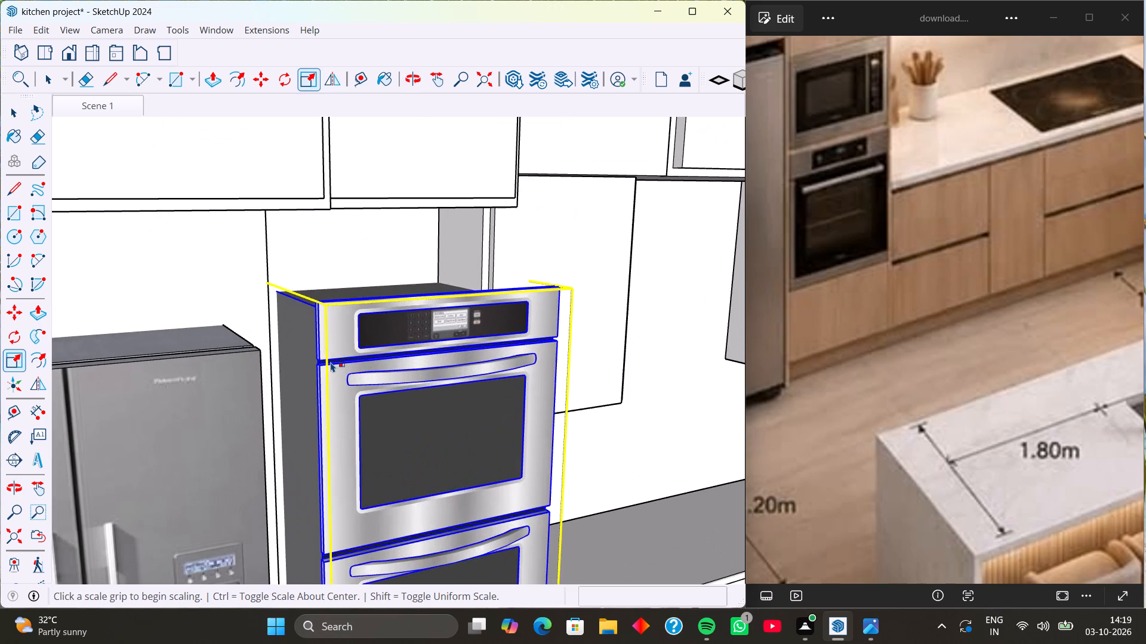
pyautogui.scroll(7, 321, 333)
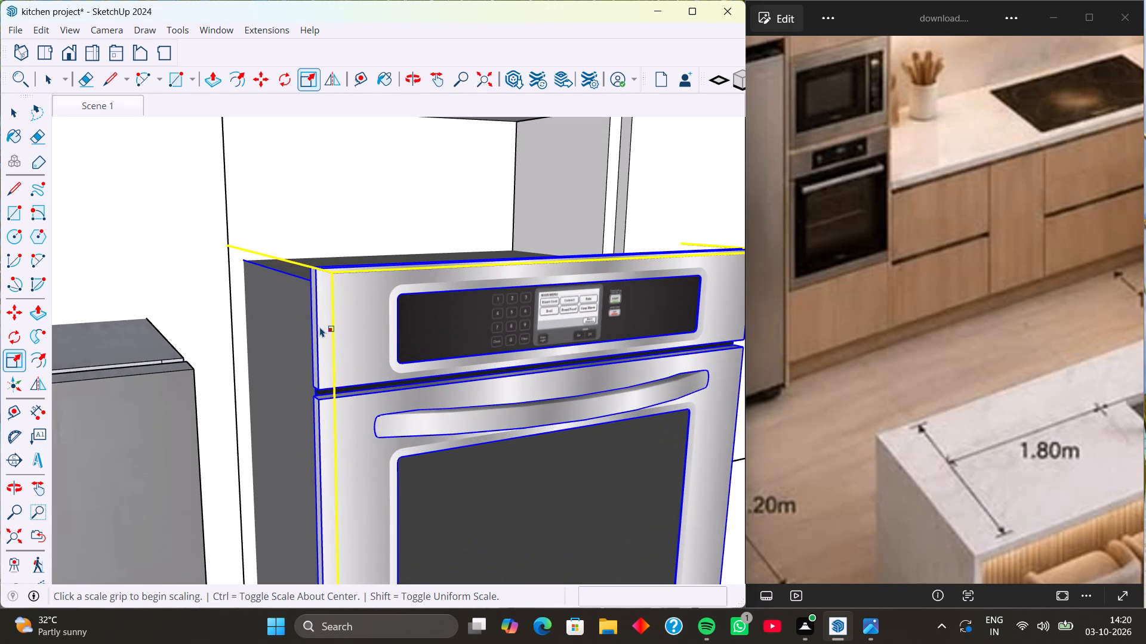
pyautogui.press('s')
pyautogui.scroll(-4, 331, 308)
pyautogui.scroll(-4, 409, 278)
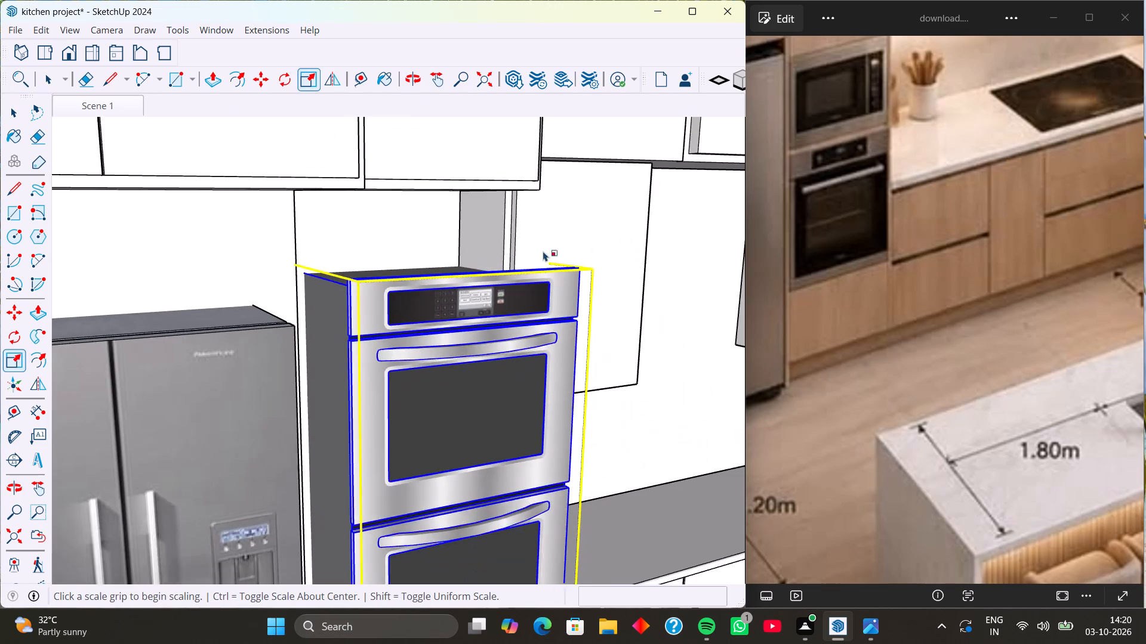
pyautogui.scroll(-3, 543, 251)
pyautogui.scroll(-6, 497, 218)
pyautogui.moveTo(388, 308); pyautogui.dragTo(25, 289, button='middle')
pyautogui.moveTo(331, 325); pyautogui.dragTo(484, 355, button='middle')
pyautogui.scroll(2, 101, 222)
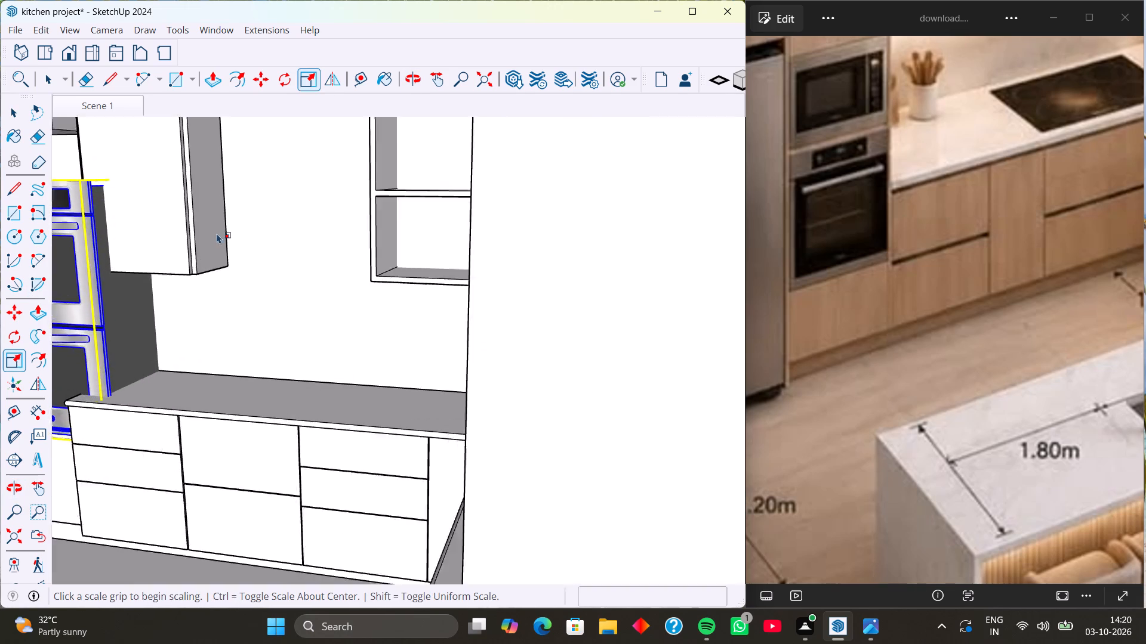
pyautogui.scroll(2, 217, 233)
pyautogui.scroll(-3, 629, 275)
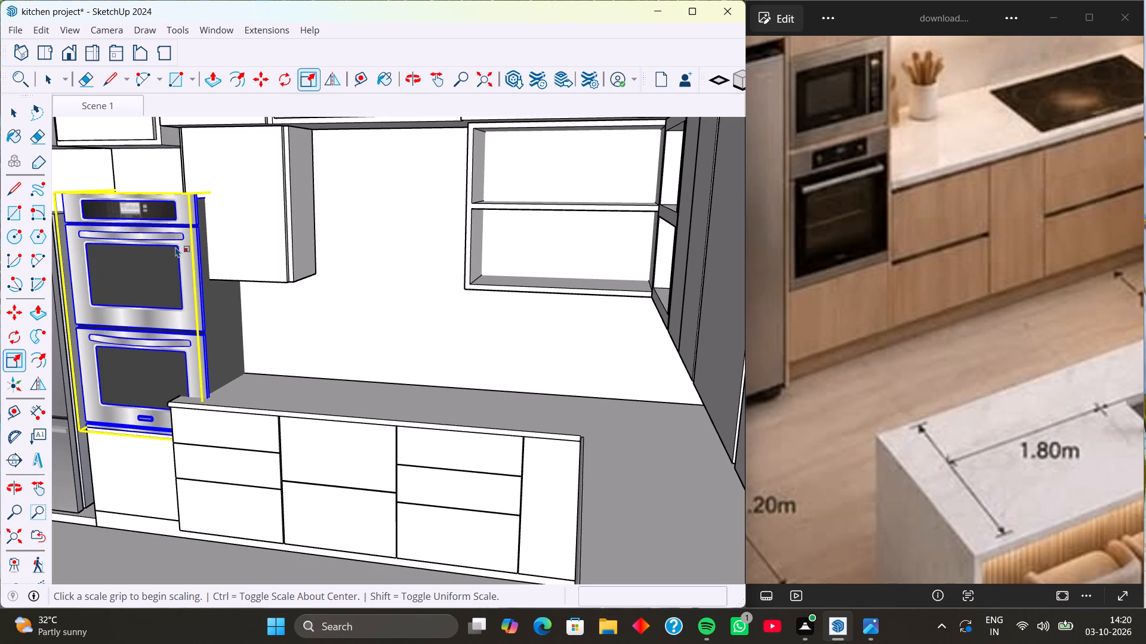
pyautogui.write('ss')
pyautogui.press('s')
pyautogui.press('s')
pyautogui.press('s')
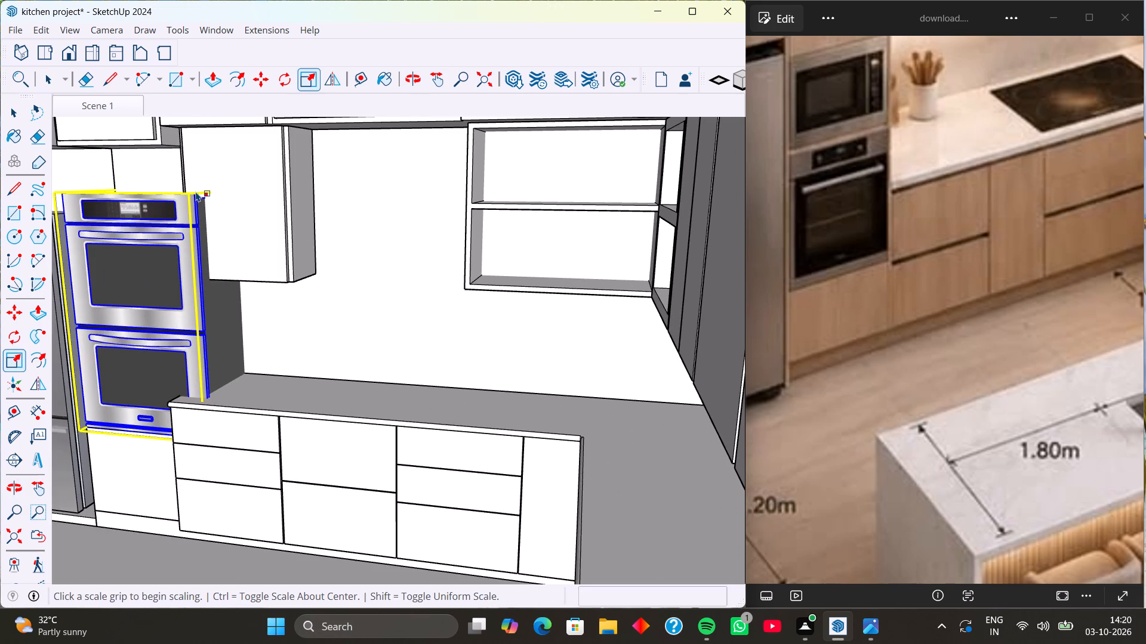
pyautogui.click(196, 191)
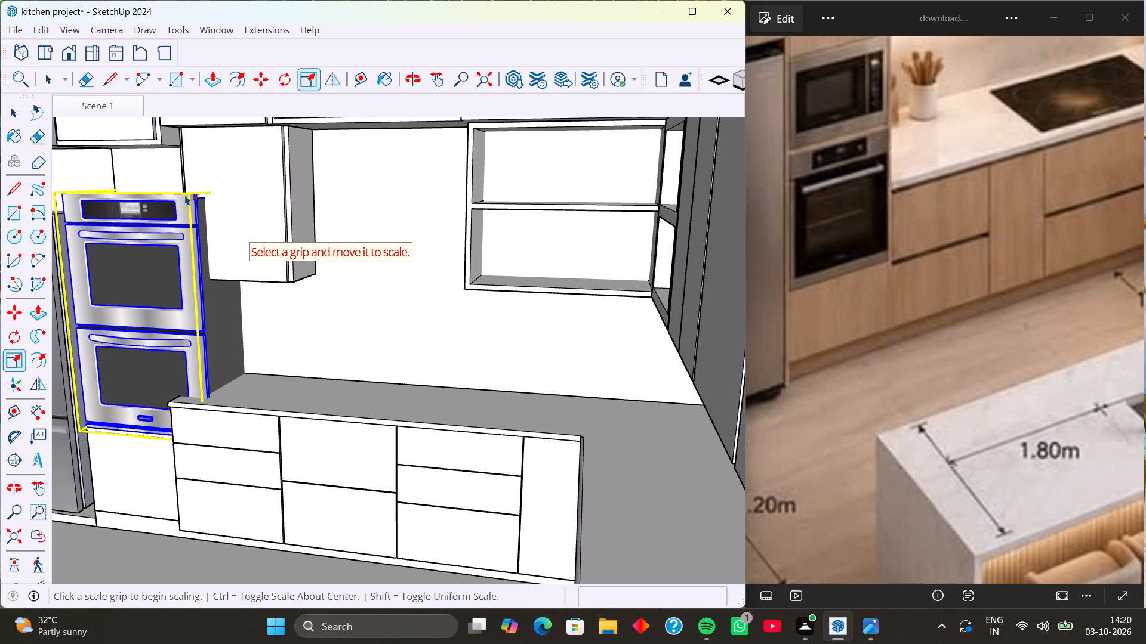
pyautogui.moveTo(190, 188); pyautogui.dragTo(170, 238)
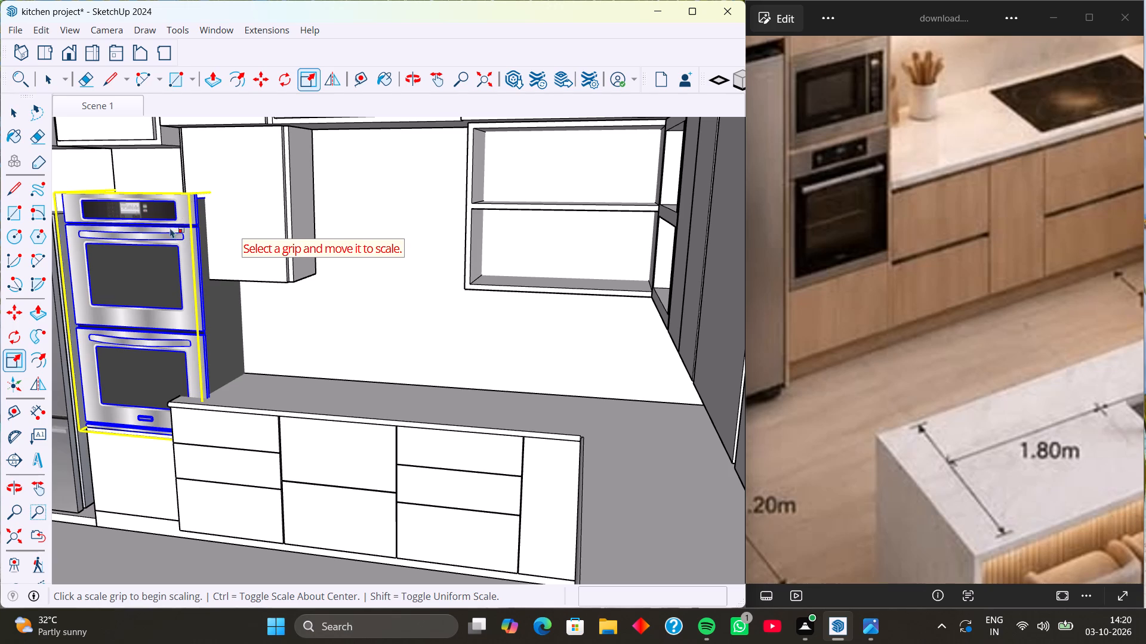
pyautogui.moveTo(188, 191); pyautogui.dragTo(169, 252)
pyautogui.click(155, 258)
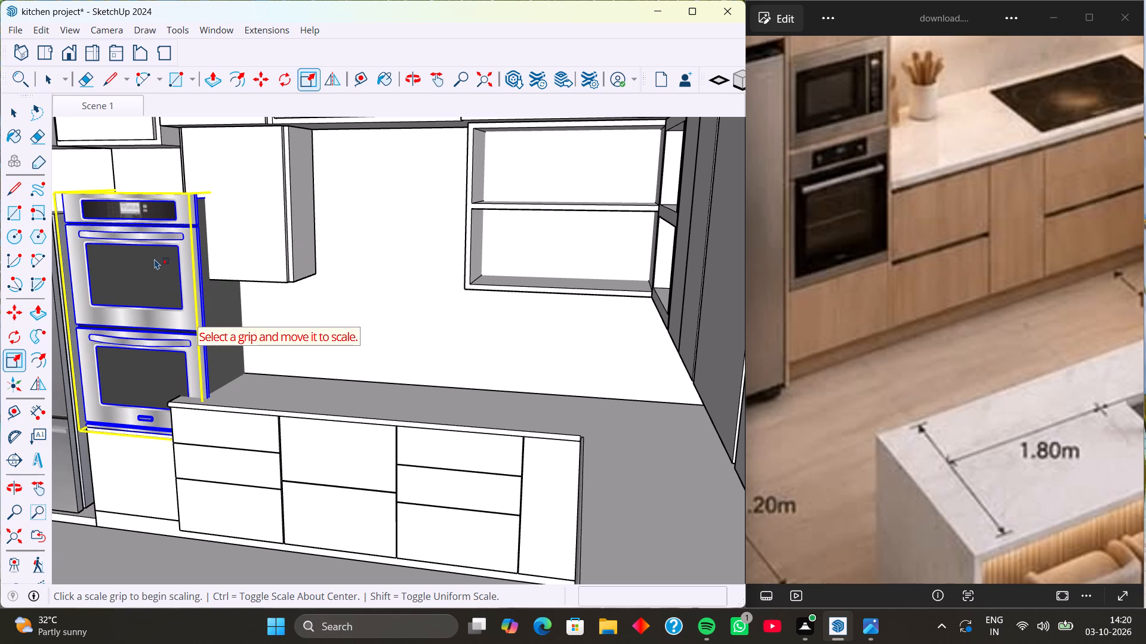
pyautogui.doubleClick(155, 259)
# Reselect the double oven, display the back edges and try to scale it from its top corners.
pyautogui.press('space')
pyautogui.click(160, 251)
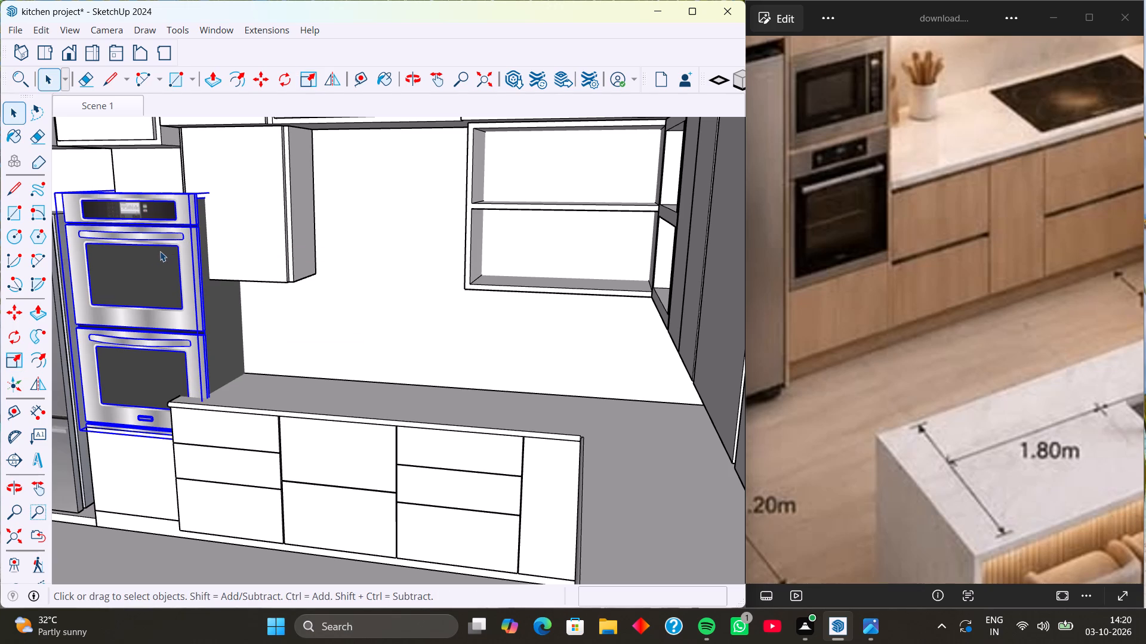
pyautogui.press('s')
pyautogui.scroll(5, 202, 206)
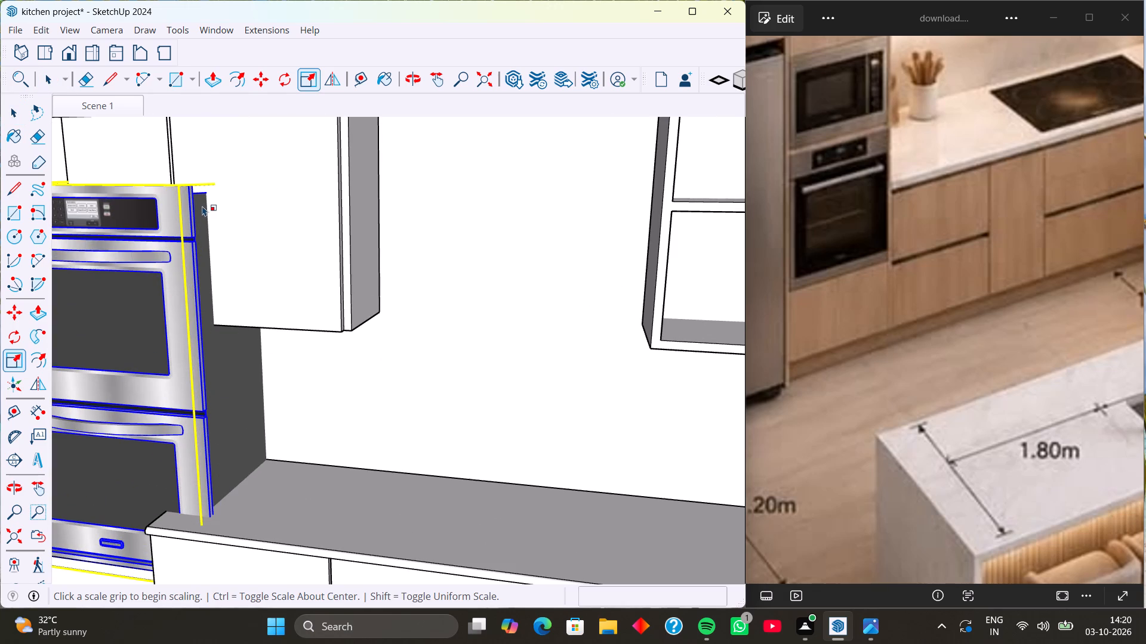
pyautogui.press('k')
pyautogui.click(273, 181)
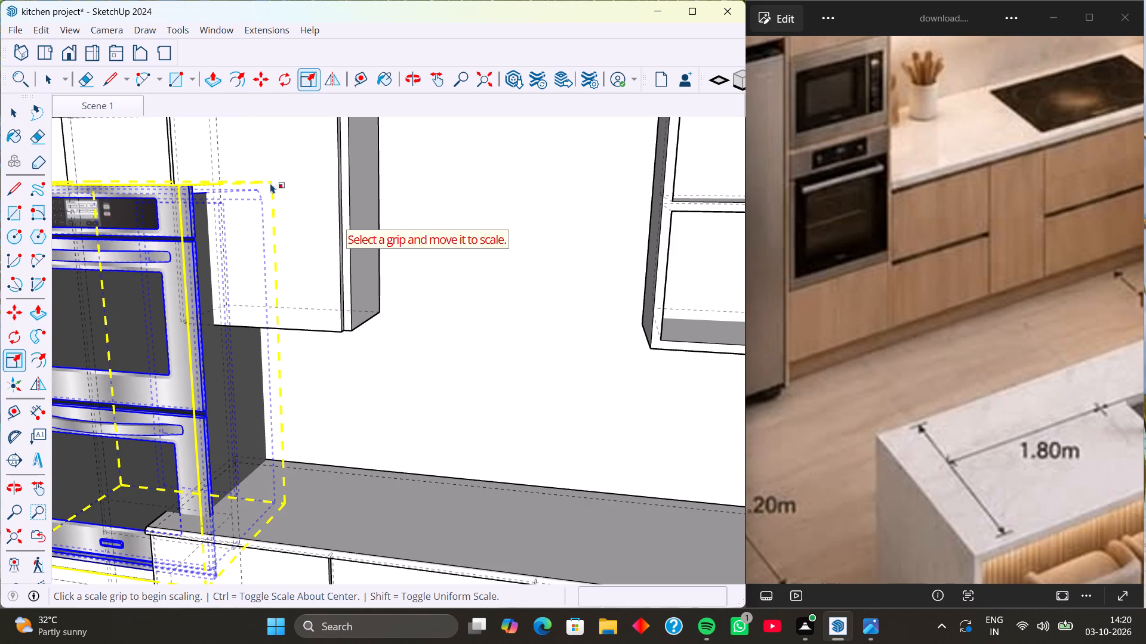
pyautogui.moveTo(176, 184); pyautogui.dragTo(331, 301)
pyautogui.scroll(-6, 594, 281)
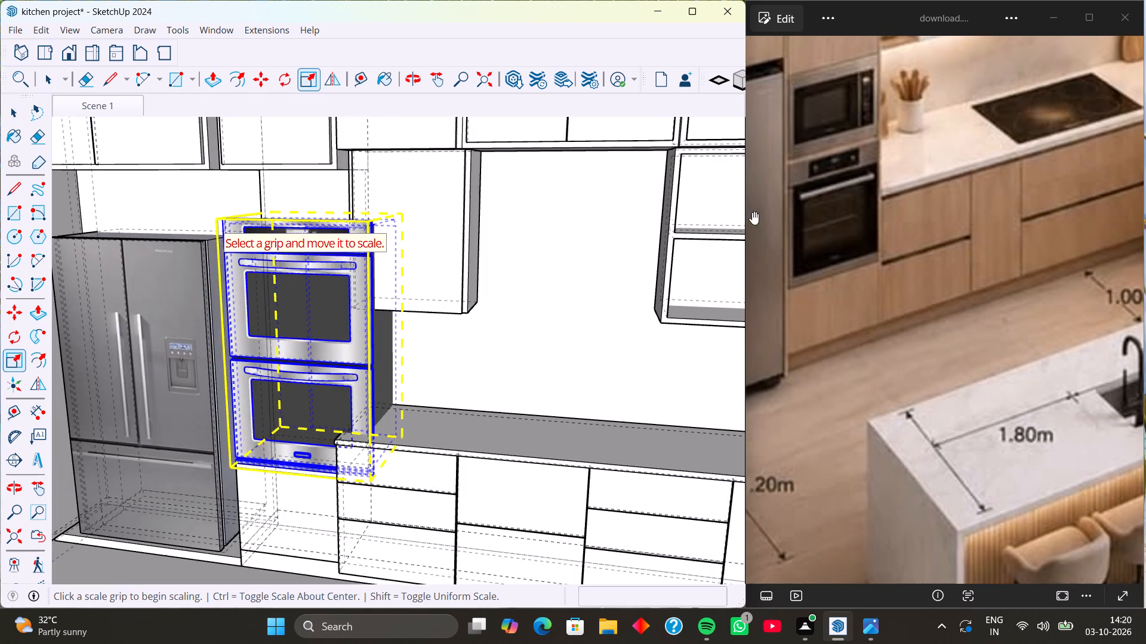
# Move the double oven off the low cabinet to open space outside the kitchen wall, about 13' 8 5/8" away.
pyautogui.scroll(-5, 596, 209)
pyautogui.press('space')
pyautogui.scroll(-5, 313, 286)
pyautogui.click(349, 285)
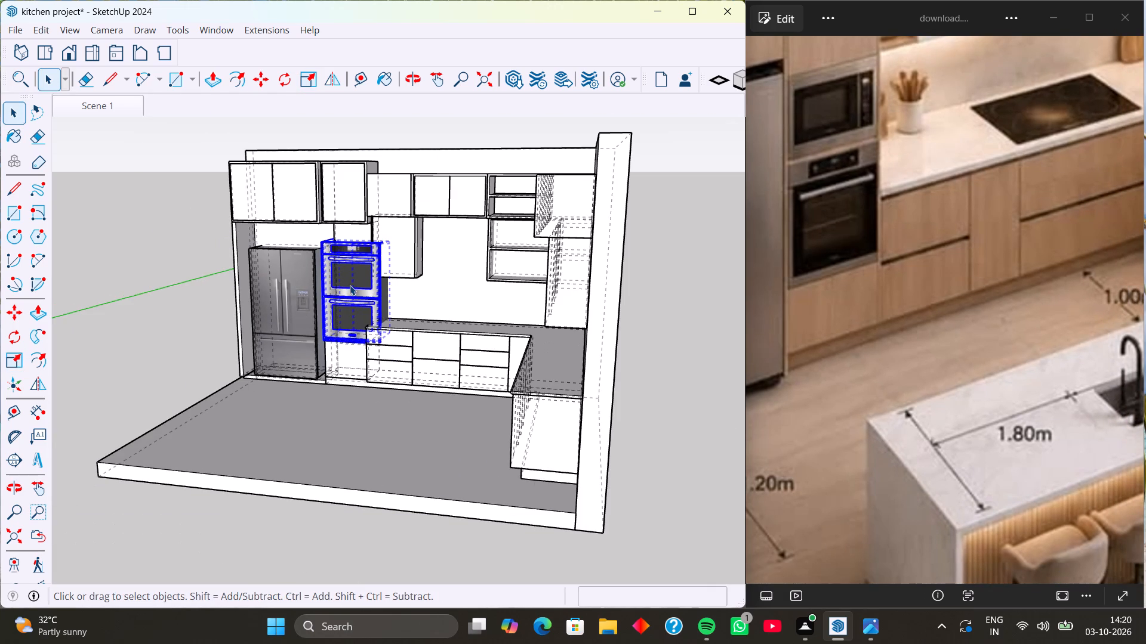
pyautogui.press('m')
pyautogui.click(350, 285)
pyautogui.click(677, 305)
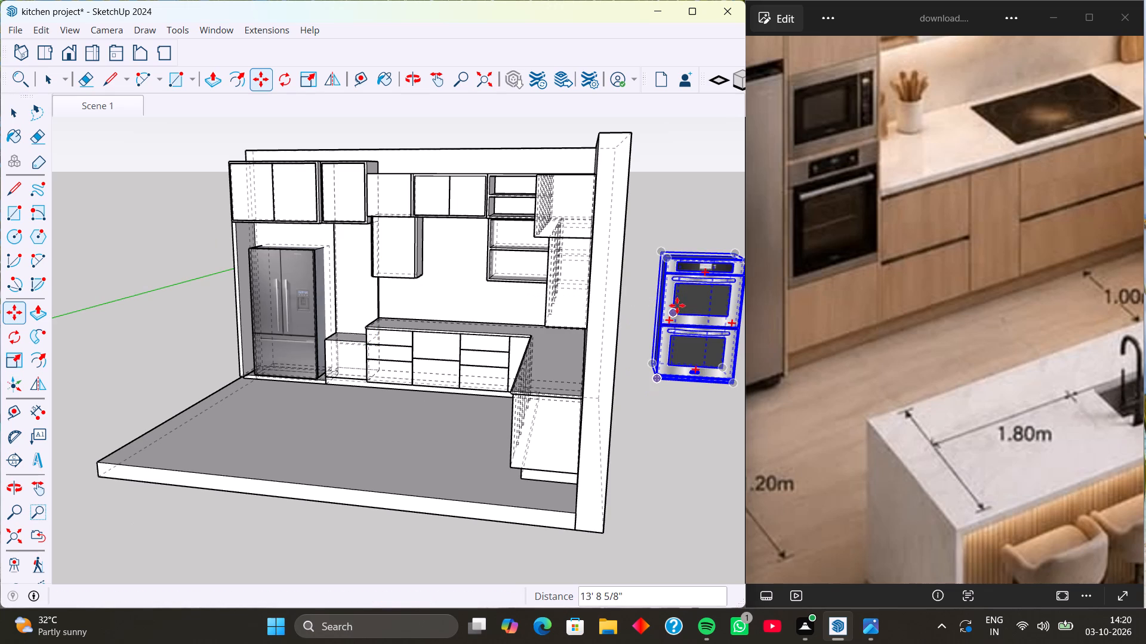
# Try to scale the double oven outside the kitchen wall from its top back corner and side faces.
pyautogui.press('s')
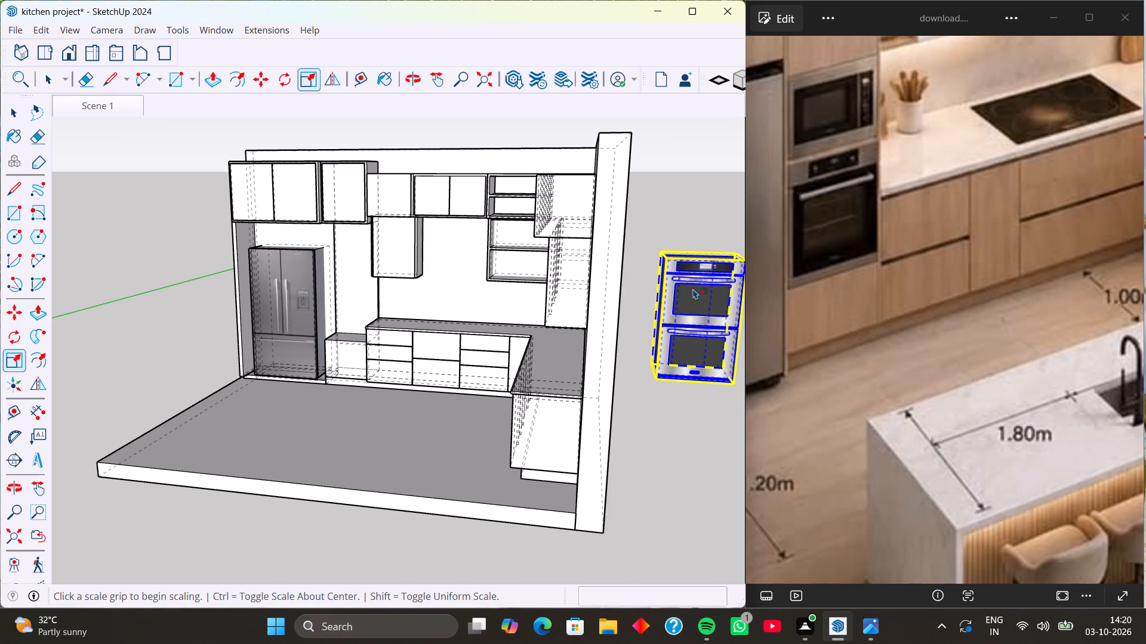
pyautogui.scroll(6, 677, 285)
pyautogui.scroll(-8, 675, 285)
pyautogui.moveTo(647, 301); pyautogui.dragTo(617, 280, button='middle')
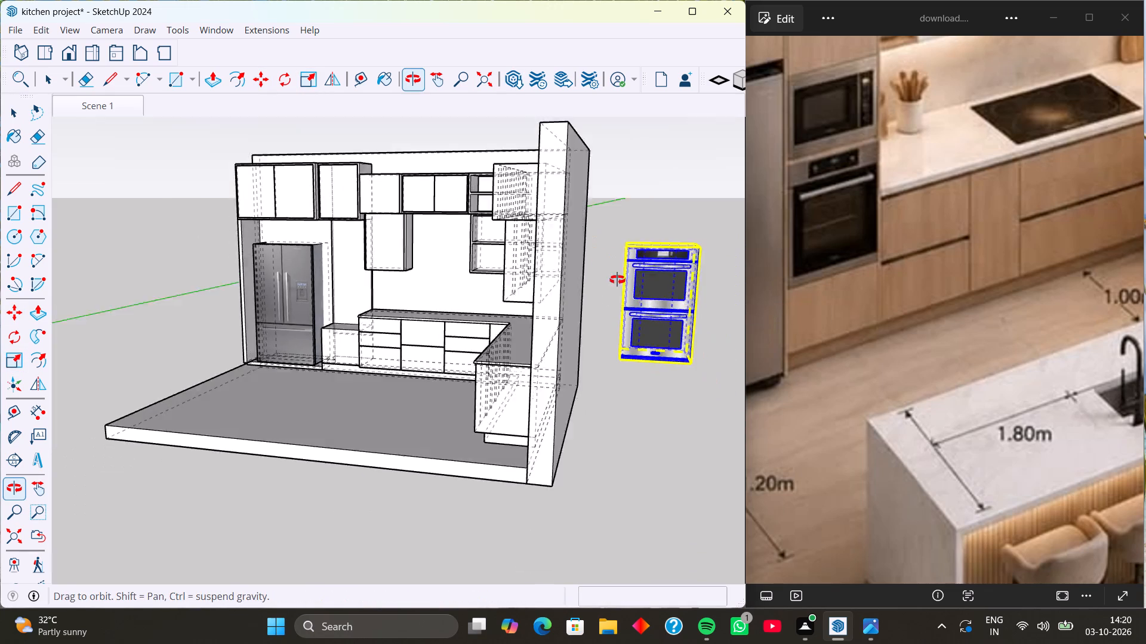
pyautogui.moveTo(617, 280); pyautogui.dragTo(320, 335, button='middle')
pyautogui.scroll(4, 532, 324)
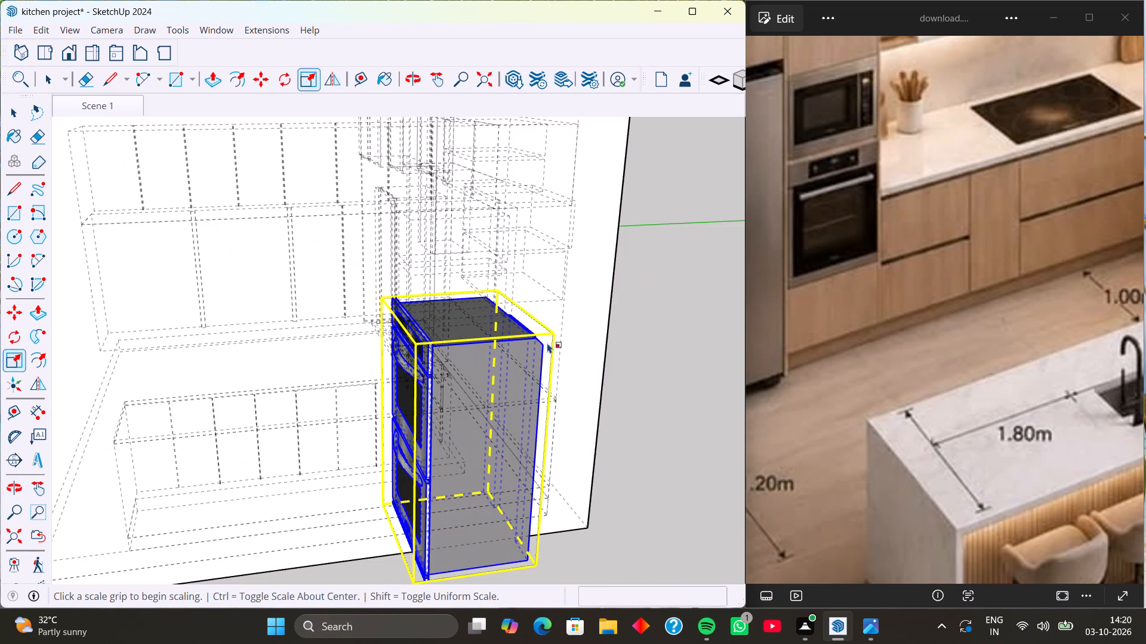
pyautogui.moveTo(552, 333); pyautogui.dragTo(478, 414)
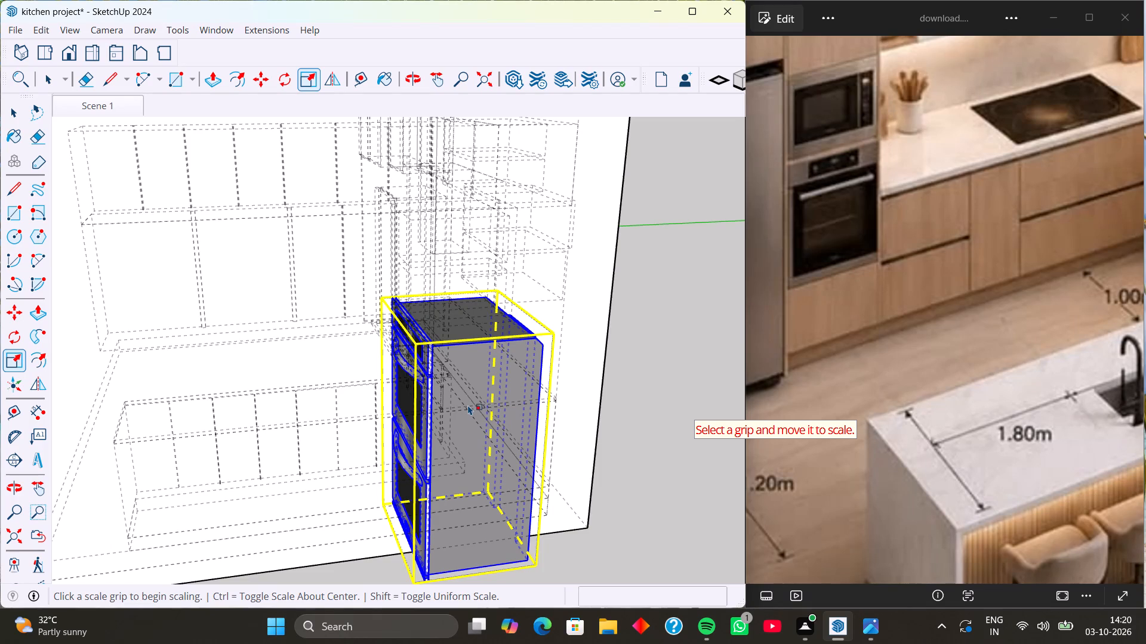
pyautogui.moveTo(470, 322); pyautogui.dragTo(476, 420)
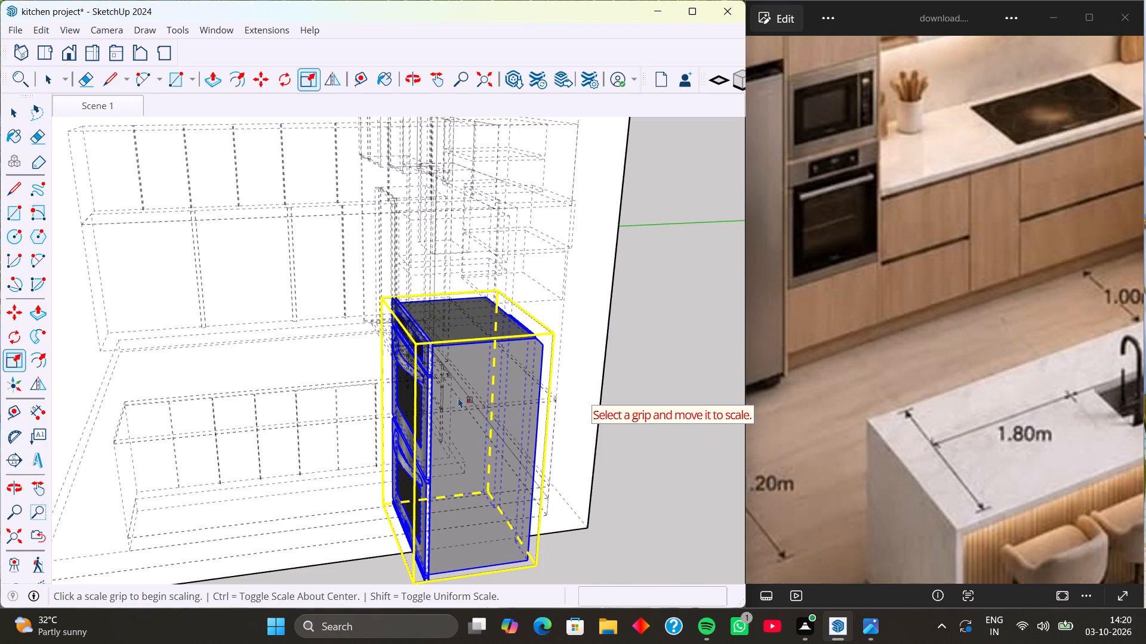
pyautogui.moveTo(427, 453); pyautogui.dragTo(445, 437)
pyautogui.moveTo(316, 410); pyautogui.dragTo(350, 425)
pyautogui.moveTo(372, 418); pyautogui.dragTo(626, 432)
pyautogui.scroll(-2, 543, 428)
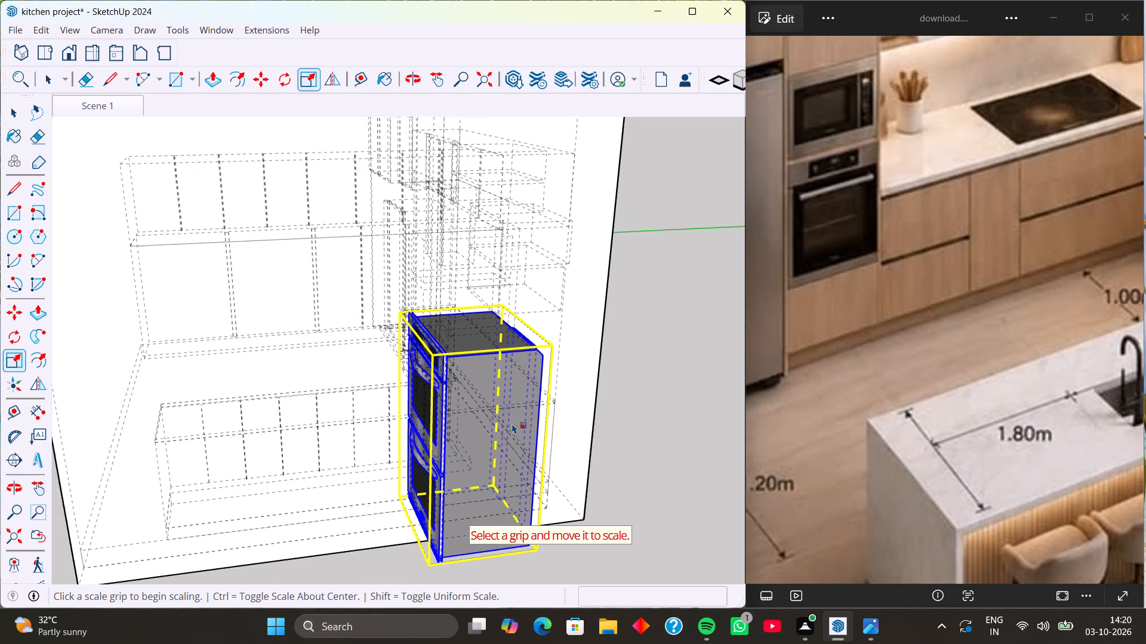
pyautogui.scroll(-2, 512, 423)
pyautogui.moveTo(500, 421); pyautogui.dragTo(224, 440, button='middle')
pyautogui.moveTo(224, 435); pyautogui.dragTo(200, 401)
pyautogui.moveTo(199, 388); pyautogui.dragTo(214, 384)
# Move the double oven farther out from the kitchen's side wall into clear space.
pyautogui.scroll(-5, 209, 386)
pyautogui.scroll(-2, 285, 345)
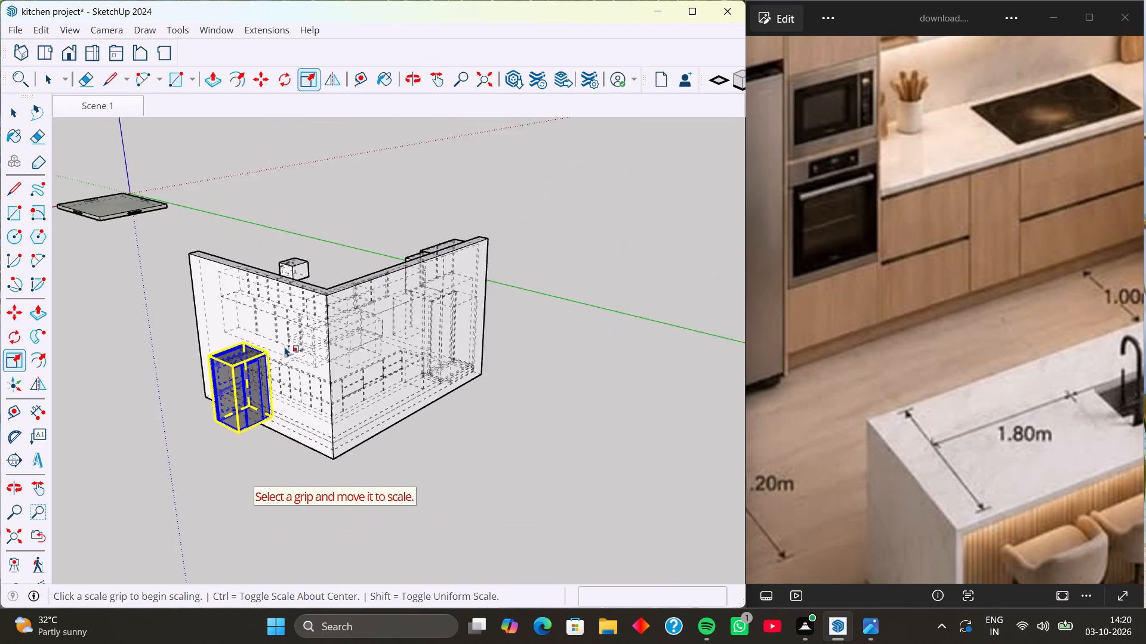
pyautogui.scroll(-4, 285, 346)
pyautogui.scroll(-1, 231, 382)
pyautogui.moveTo(236, 382); pyautogui.dragTo(921, 386, button='middle')
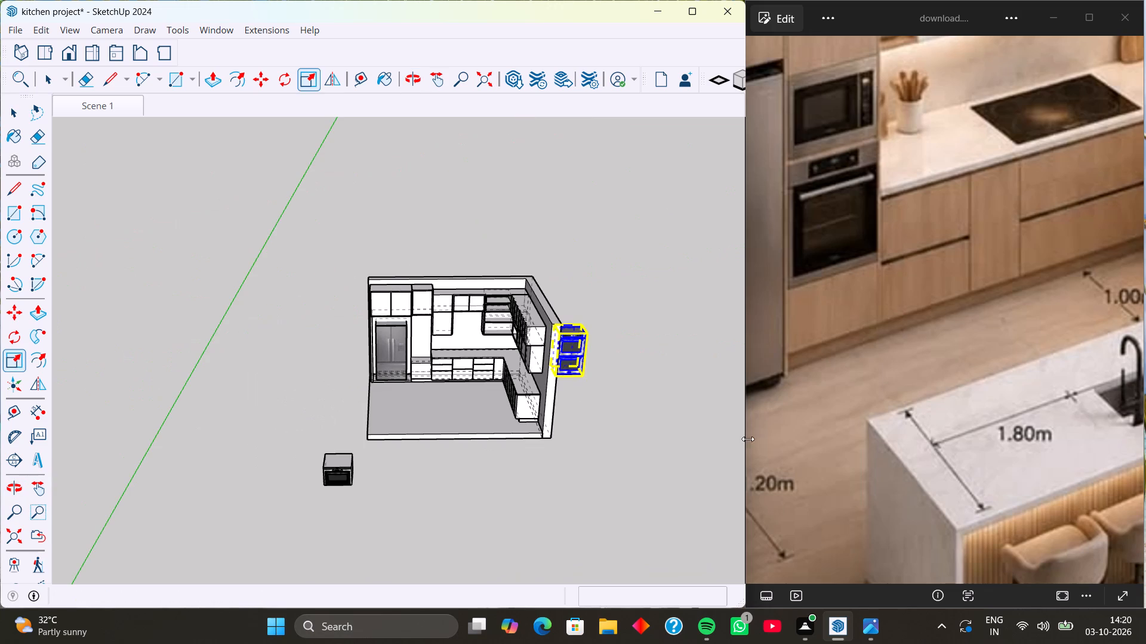
pyautogui.click(611, 484)
pyautogui.scroll(5, 606, 413)
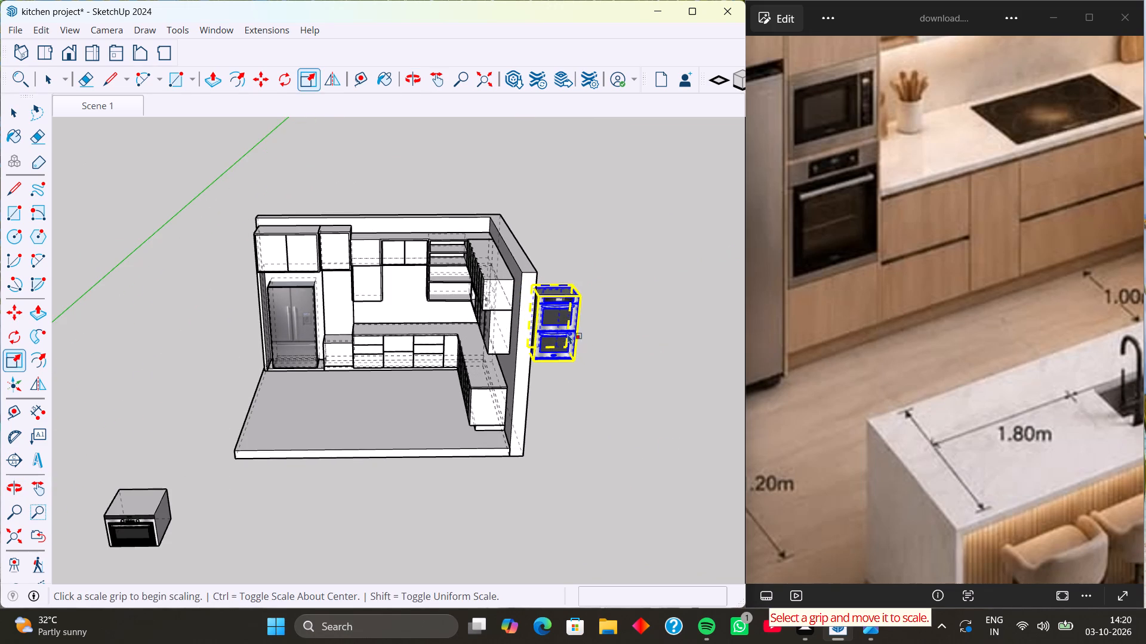
pyautogui.press('m')
pyautogui.click(560, 338)
pyautogui.click(649, 367)
pyautogui.scroll(-1, 579, 450)
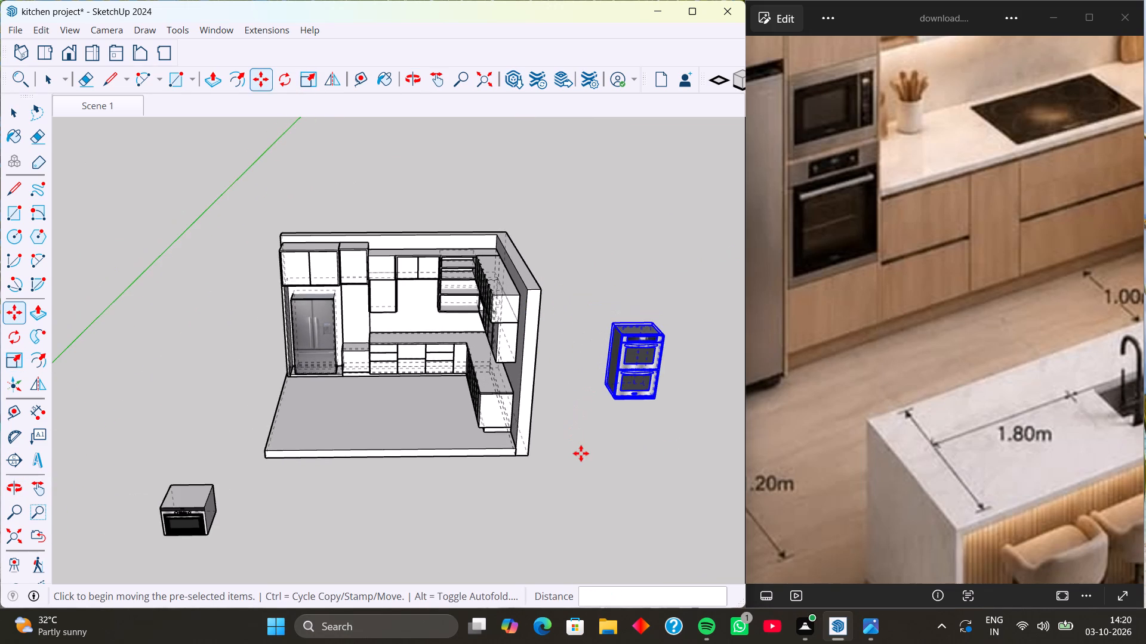
pyautogui.press('space')
# Search 3D Warehouse for "stove" and browse the models for a cooktop like the one in the reference image.
pyautogui.scroll(-3, 563, 462)
pyautogui.scroll(5, 435, 404)
pyautogui.scroll(-7, 796, 403)
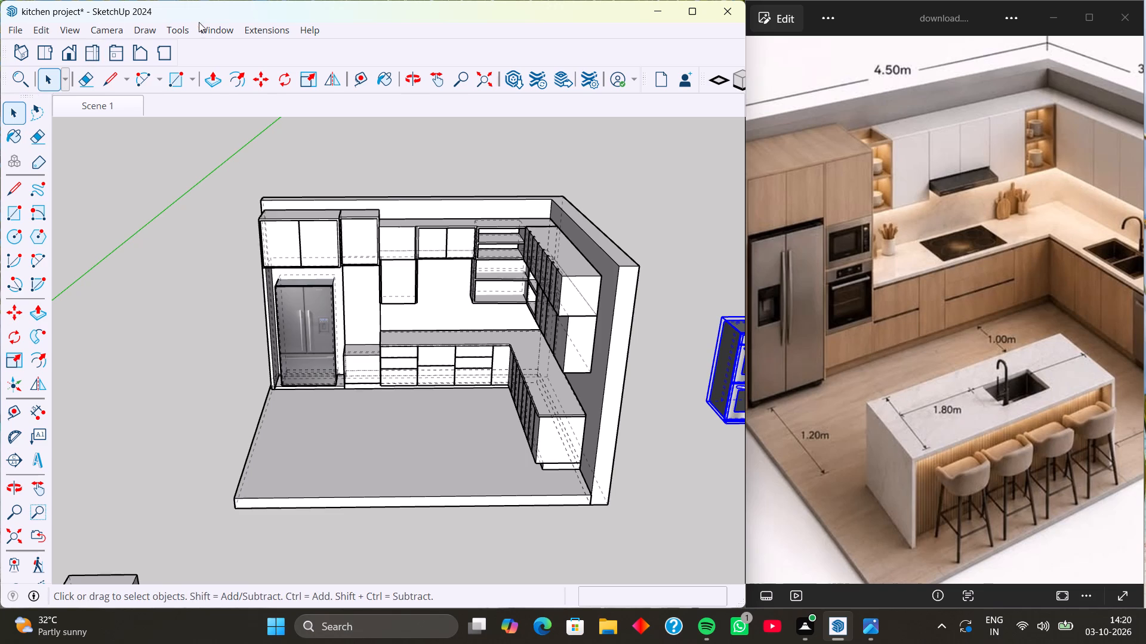
pyautogui.click(215, 33)
pyautogui.click(232, 145)
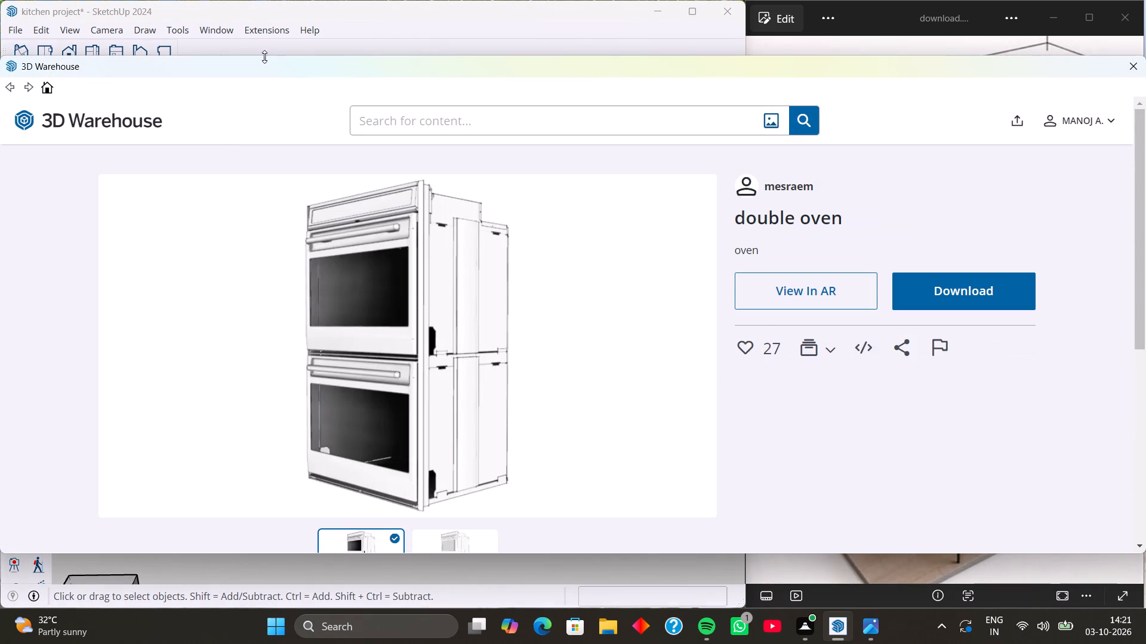
pyautogui.click(405, 112)
pyautogui.write('st')
pyautogui.write('ov')
pyautogui.press('e')
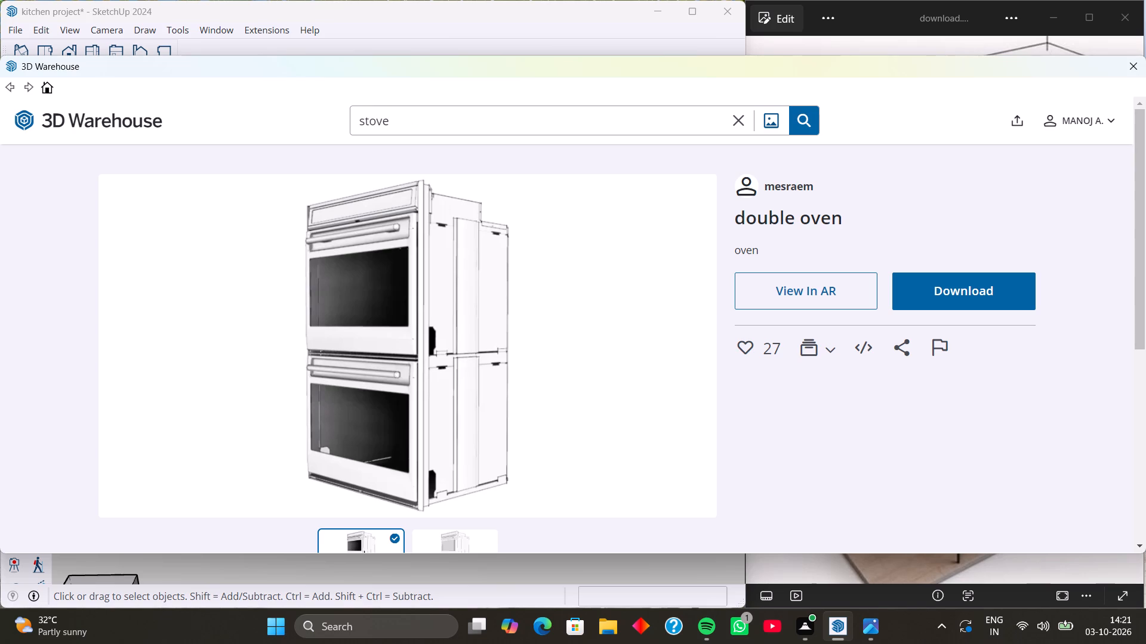
pyautogui.press('Return')
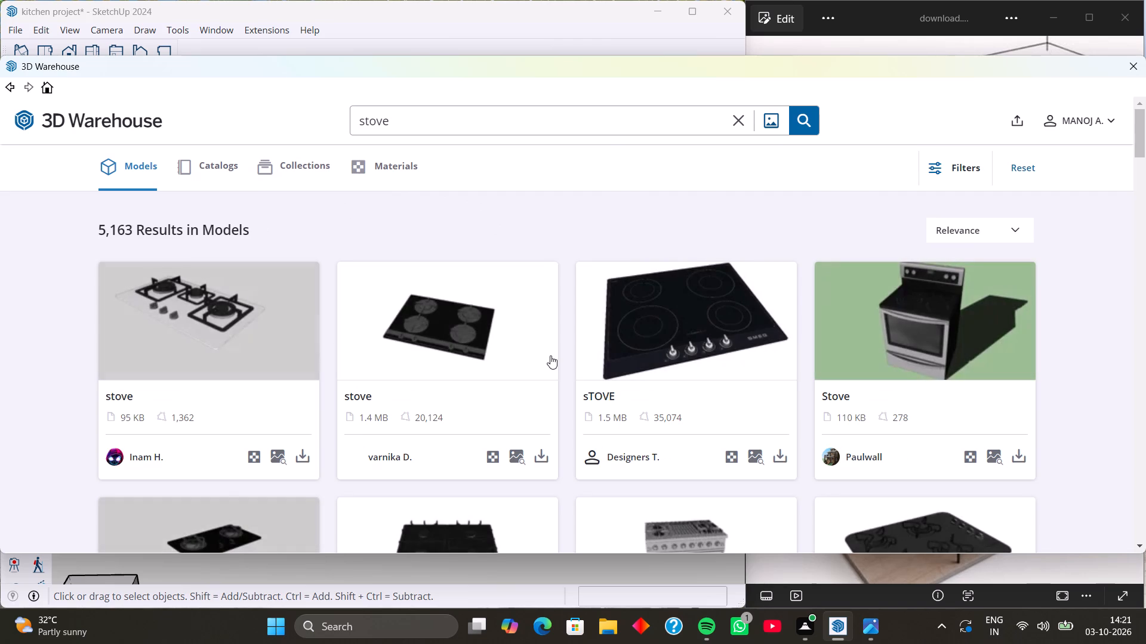
pyautogui.scroll(-4, 489, 343)
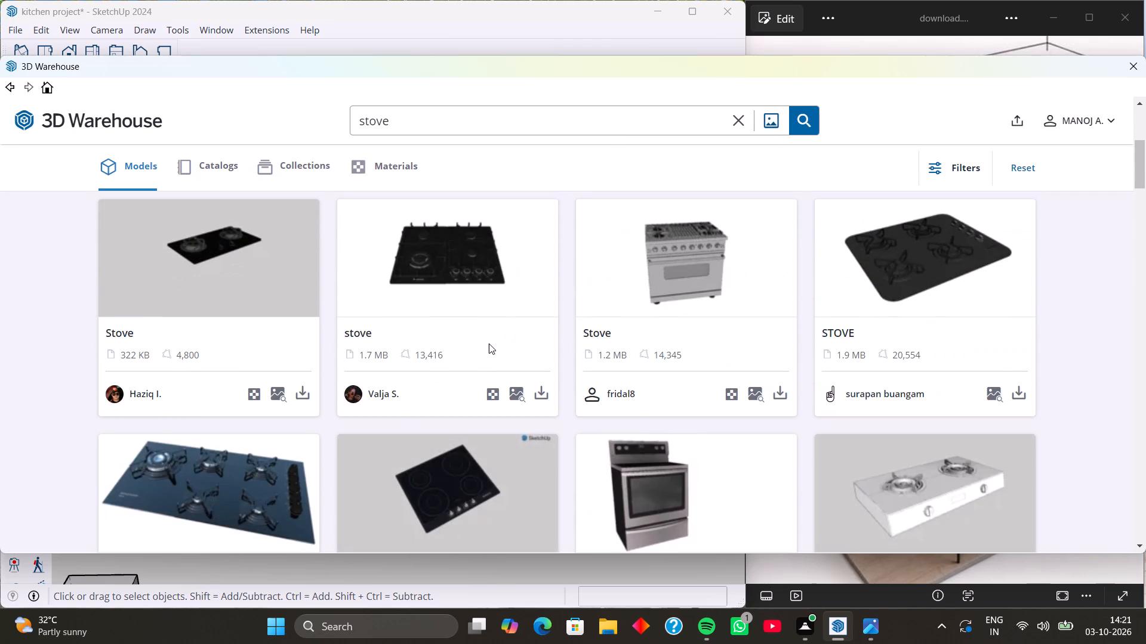
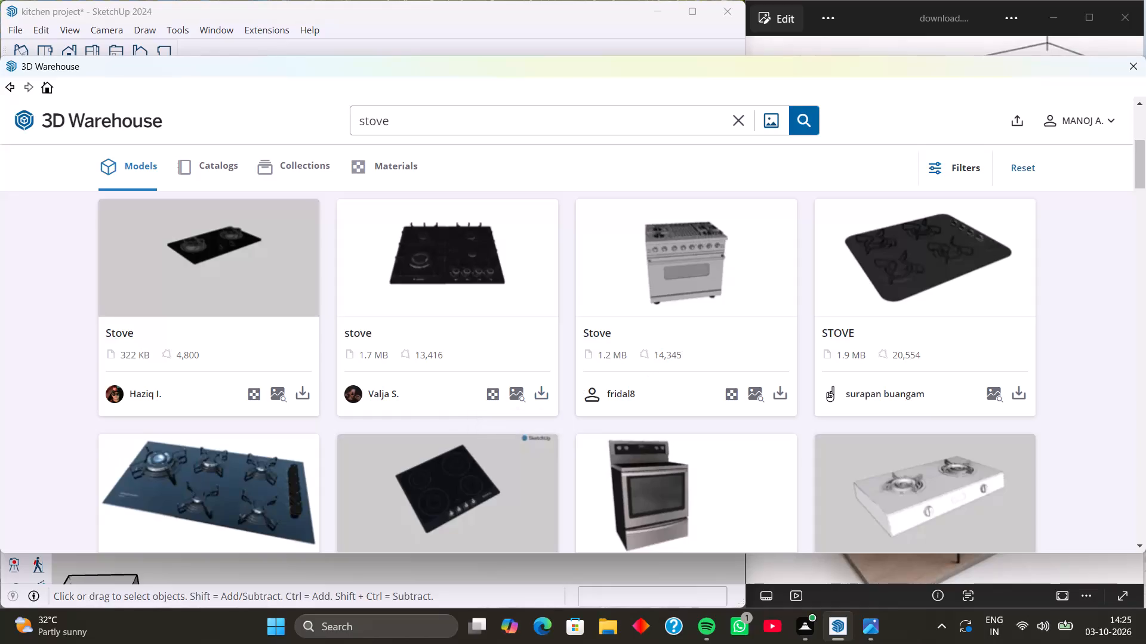
# Look through the rest of the "stove" models in 3D Warehouse for a cooktop that suits the kitchen in the reference image.
pyautogui.scroll(-3, 356, 216)
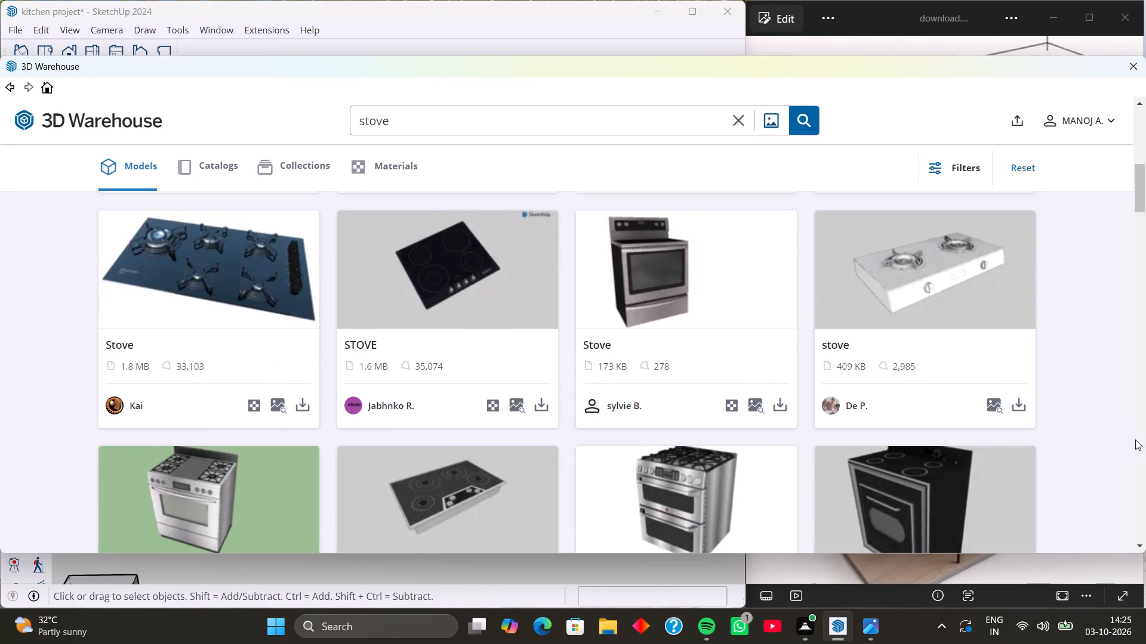
pyautogui.scroll(-4, 569, 311)
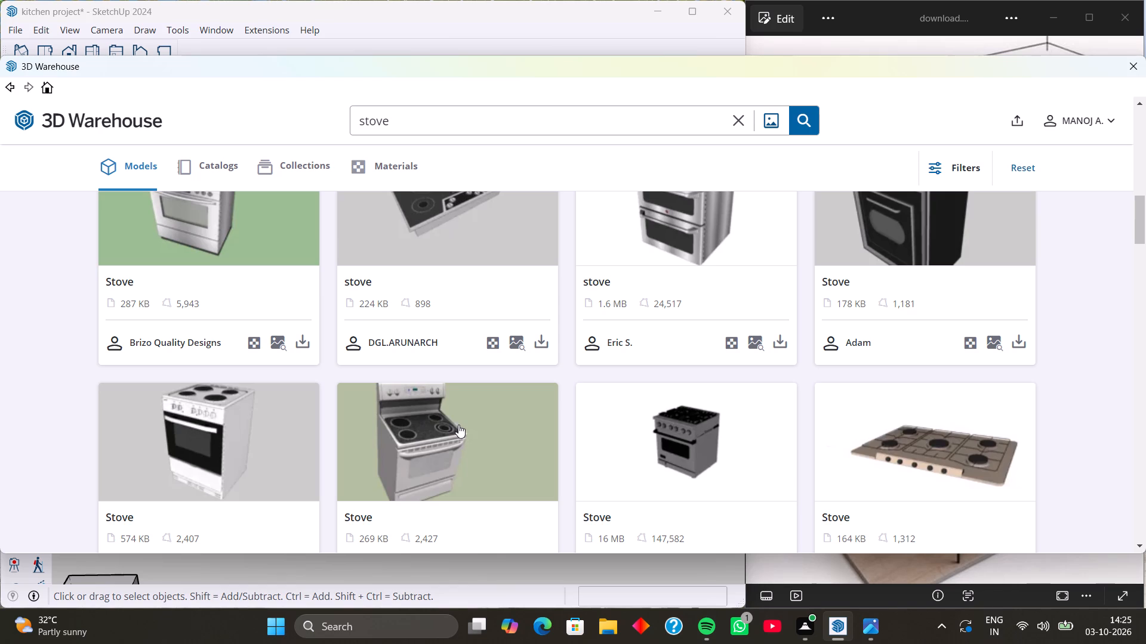
pyautogui.scroll(-1, 460, 432)
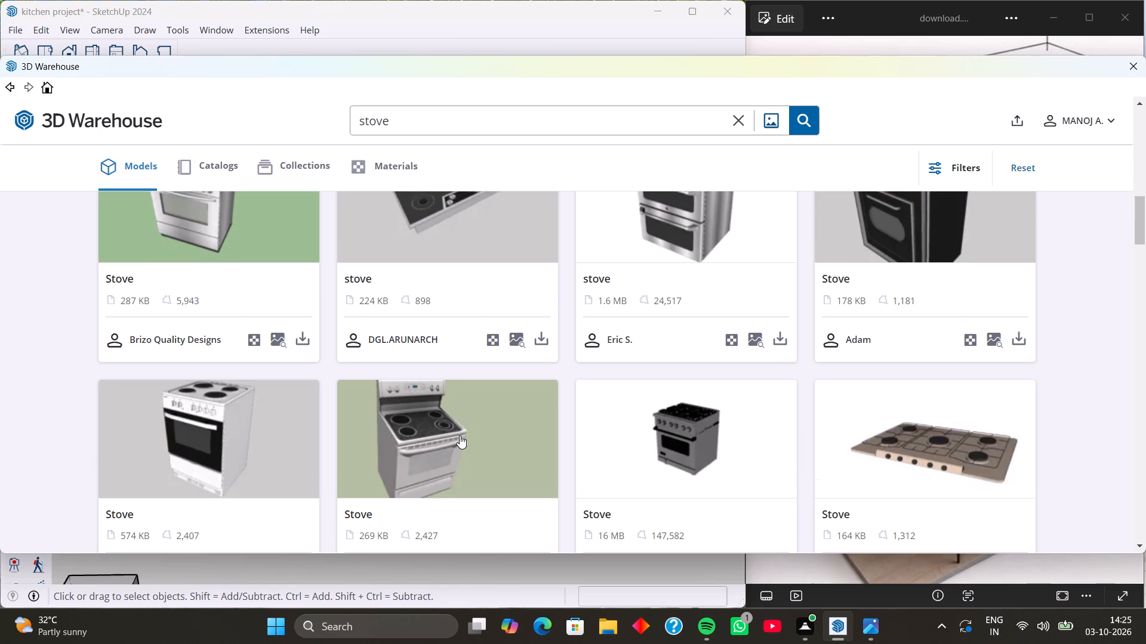
pyautogui.scroll(-7, 460, 435)
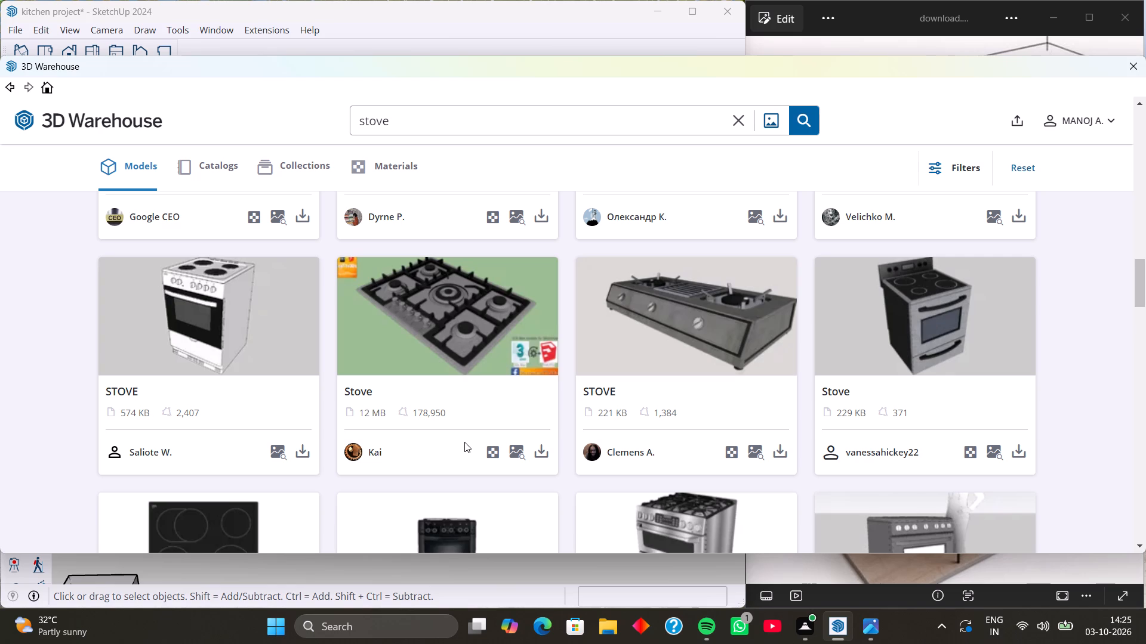
pyautogui.scroll(-2, 461, 447)
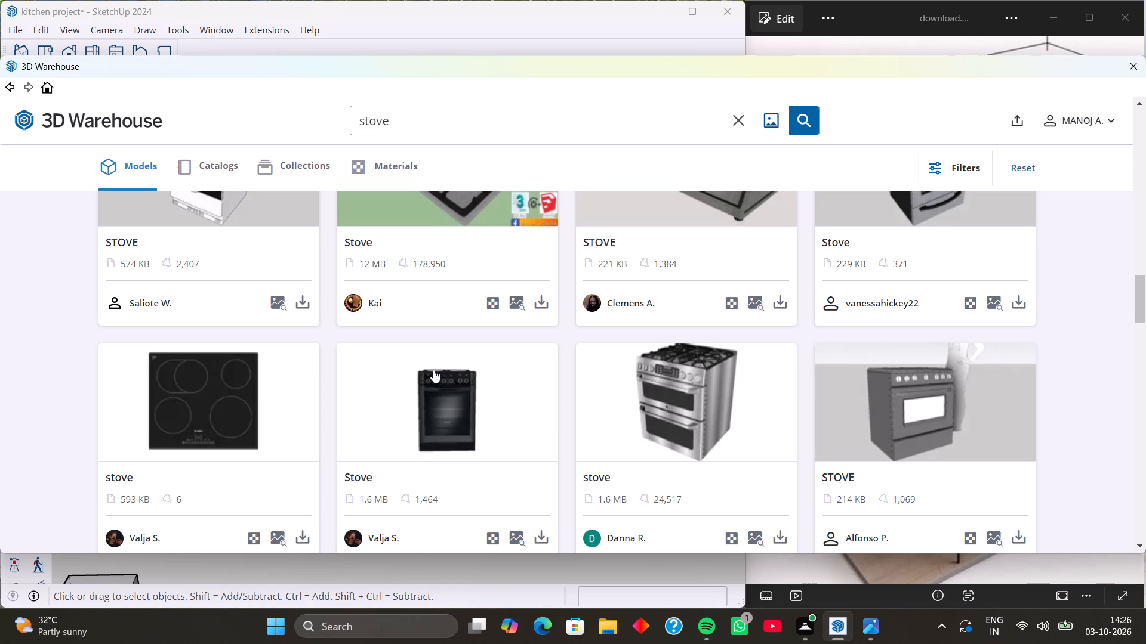
pyautogui.scroll(-4, 433, 370)
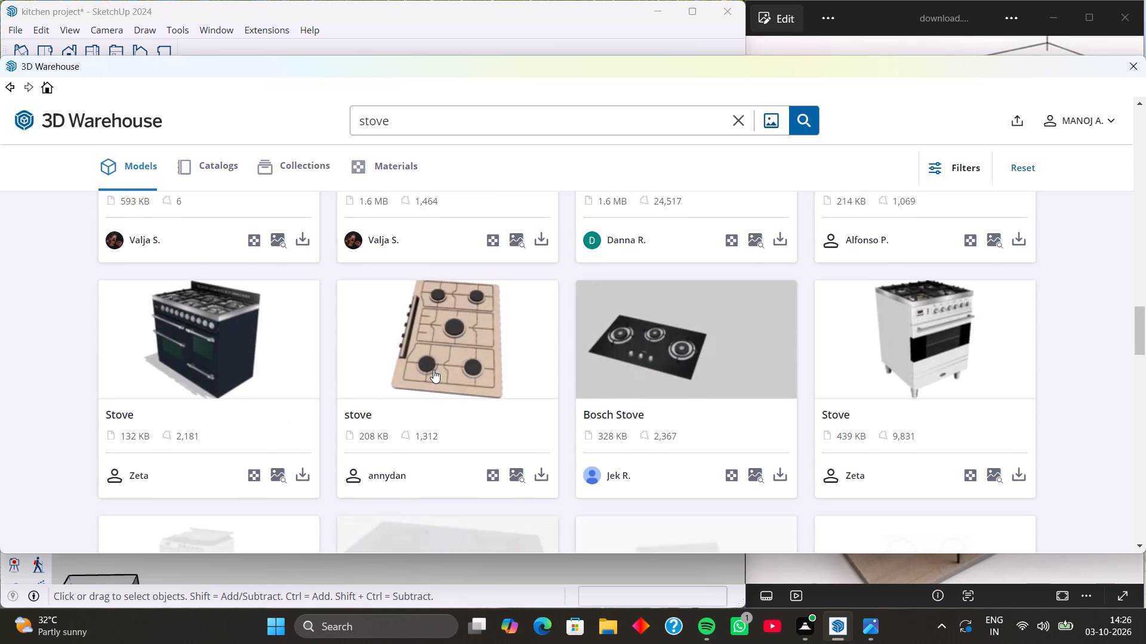
pyautogui.scroll(-2, 431, 405)
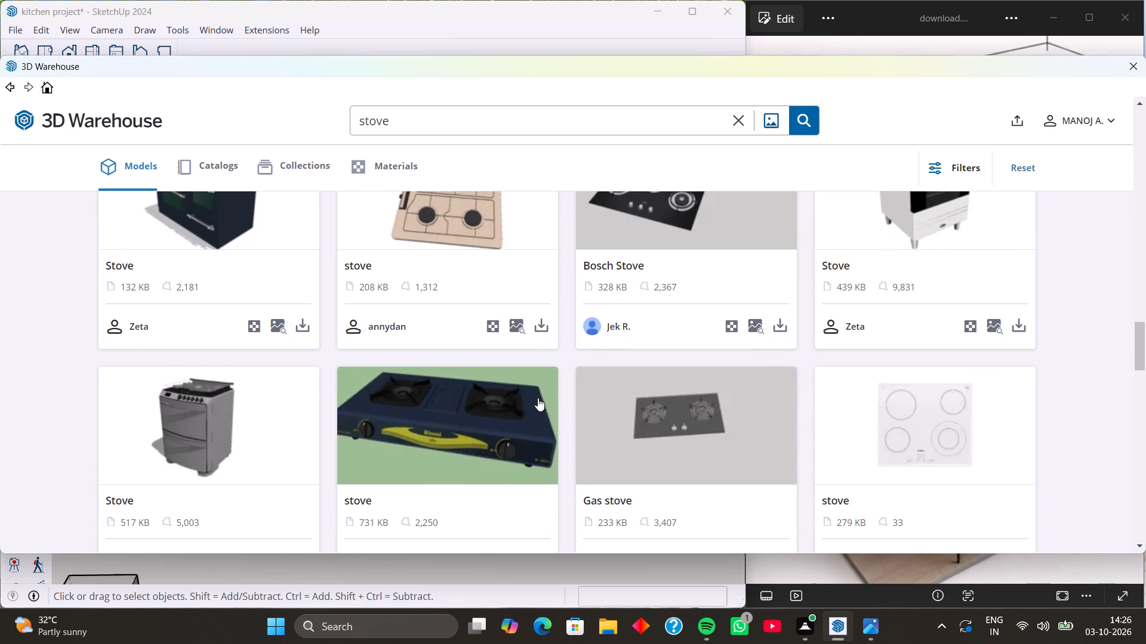
pyautogui.scroll(-3, 542, 395)
pyautogui.scroll(-5, 596, 364)
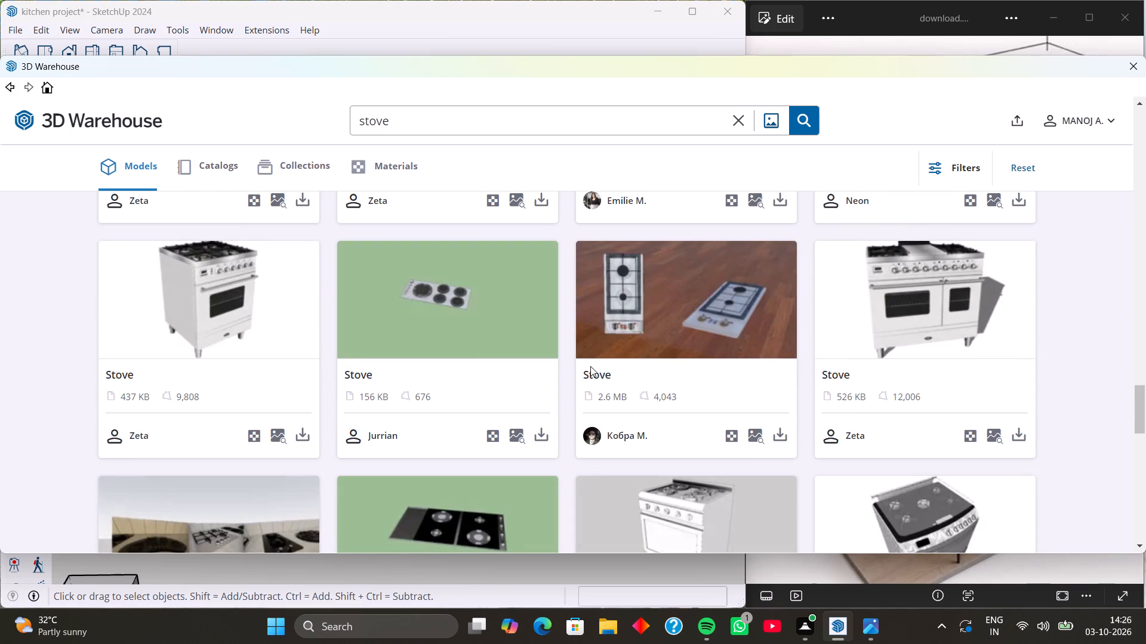
pyautogui.scroll(-7, 590, 366)
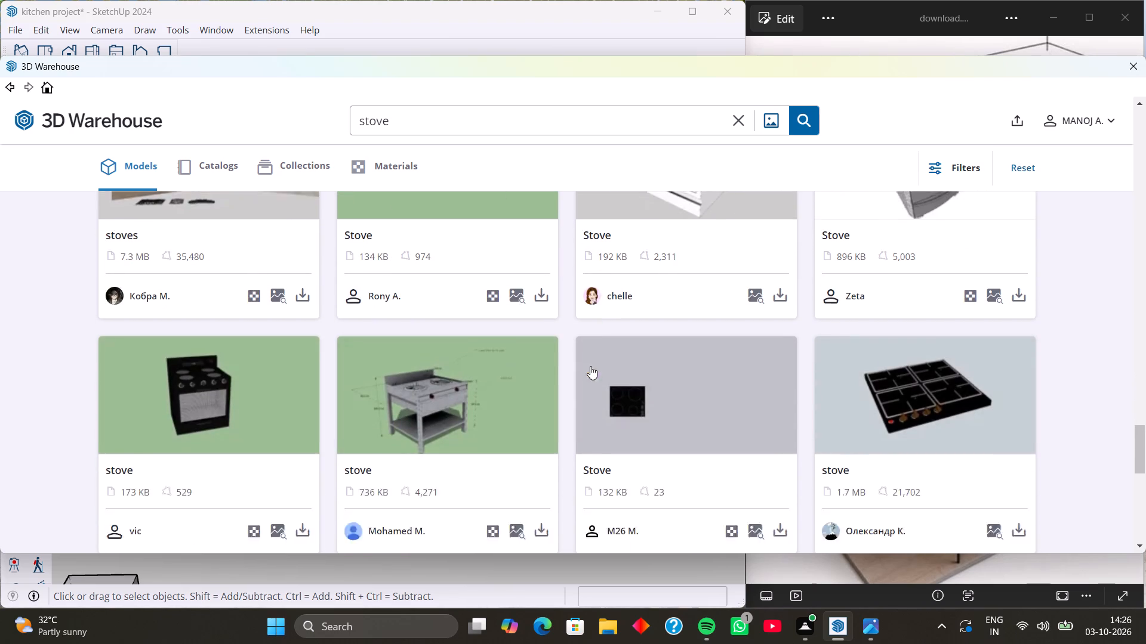
pyautogui.scroll(-5, 590, 366)
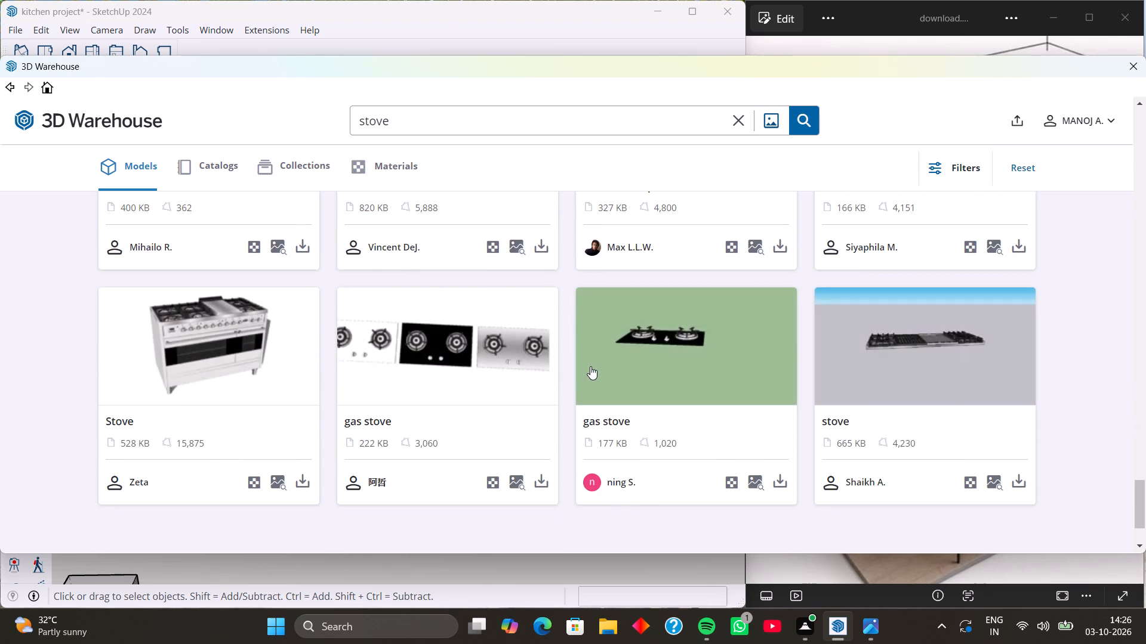
pyautogui.scroll(-8, 590, 366)
pyautogui.scroll(7, 515, 355)
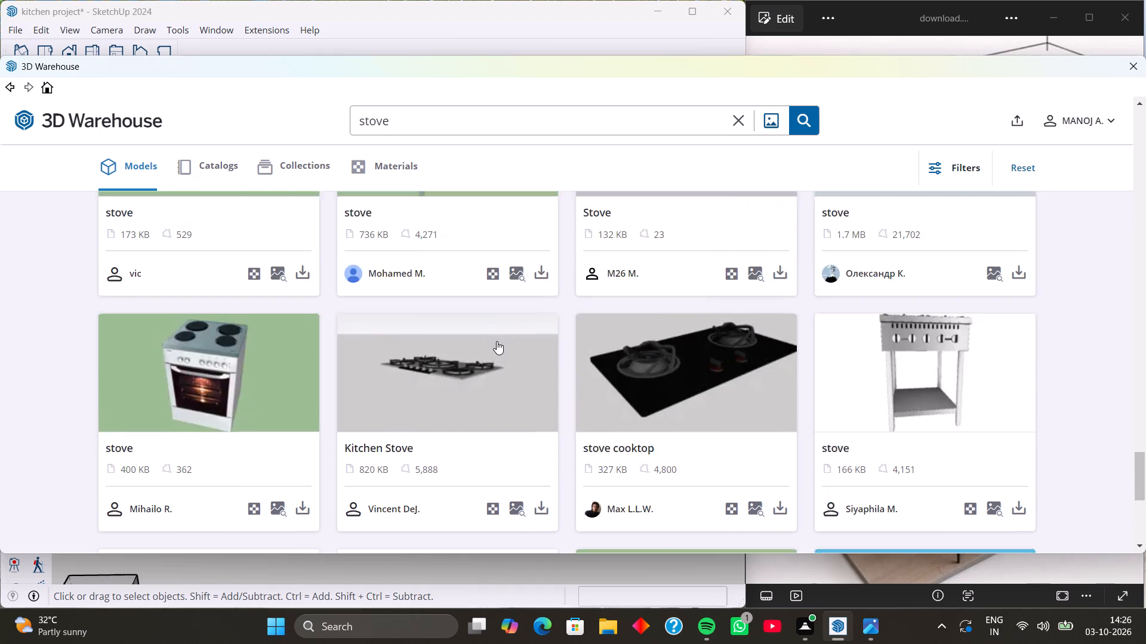
pyautogui.scroll(14, 497, 341)
pyautogui.scroll(13, 505, 337)
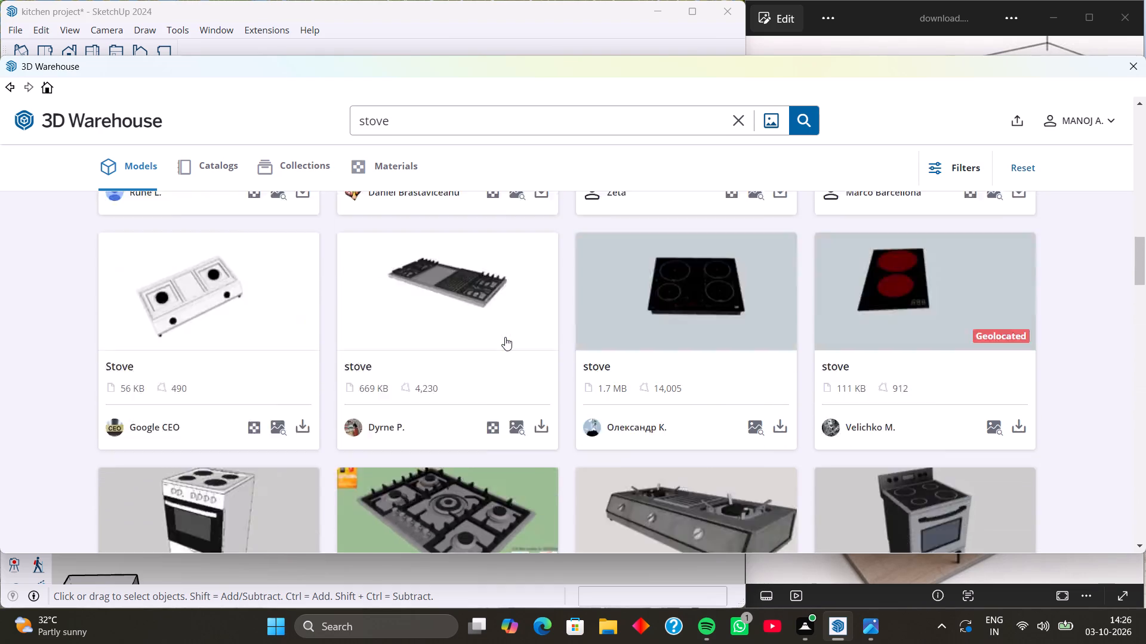
pyautogui.scroll(5, 505, 337)
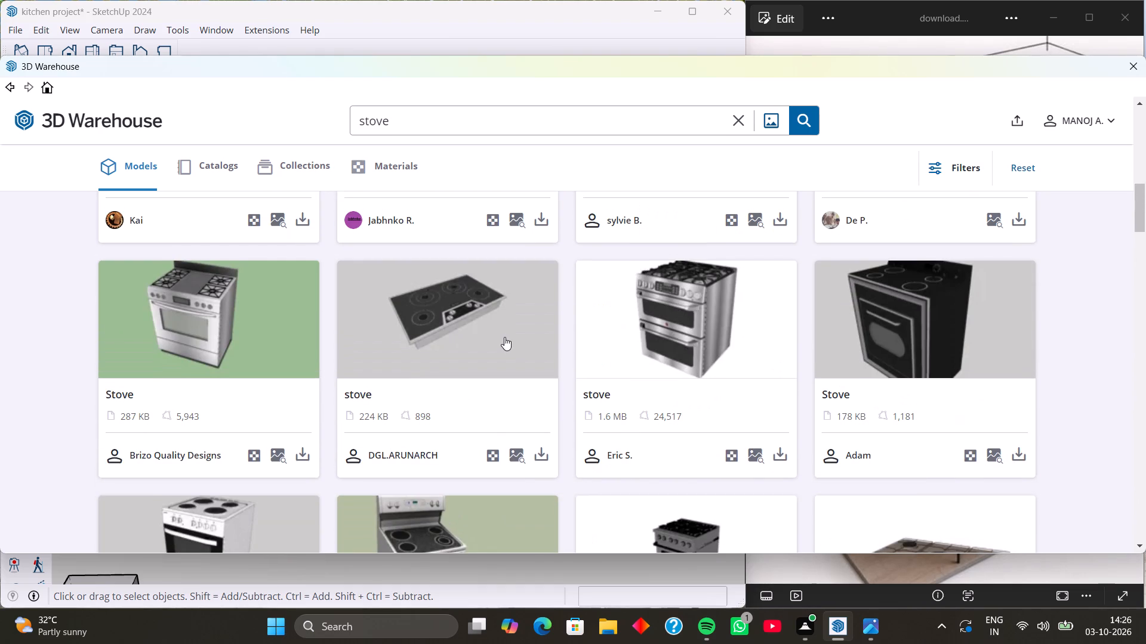
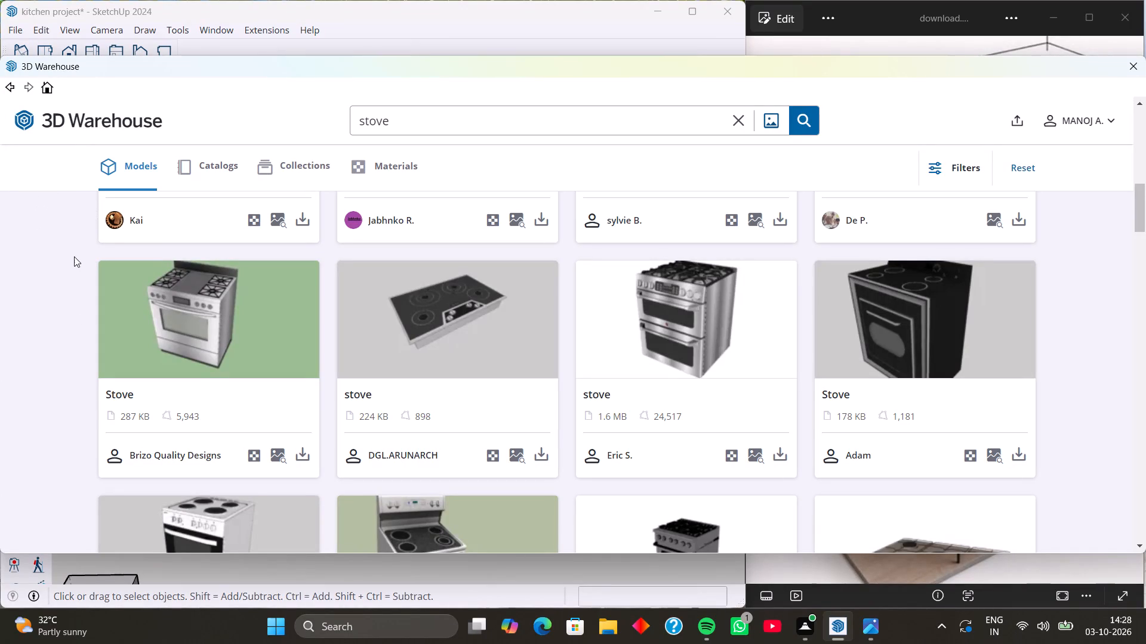
# Download the black four-burner "STOVE" cooktop with rounded corners (1.9 MB) from 3D Warehouse into the kitchen model.
pyautogui.scroll(-2, 256, 234)
pyautogui.scroll(-3, 463, 291)
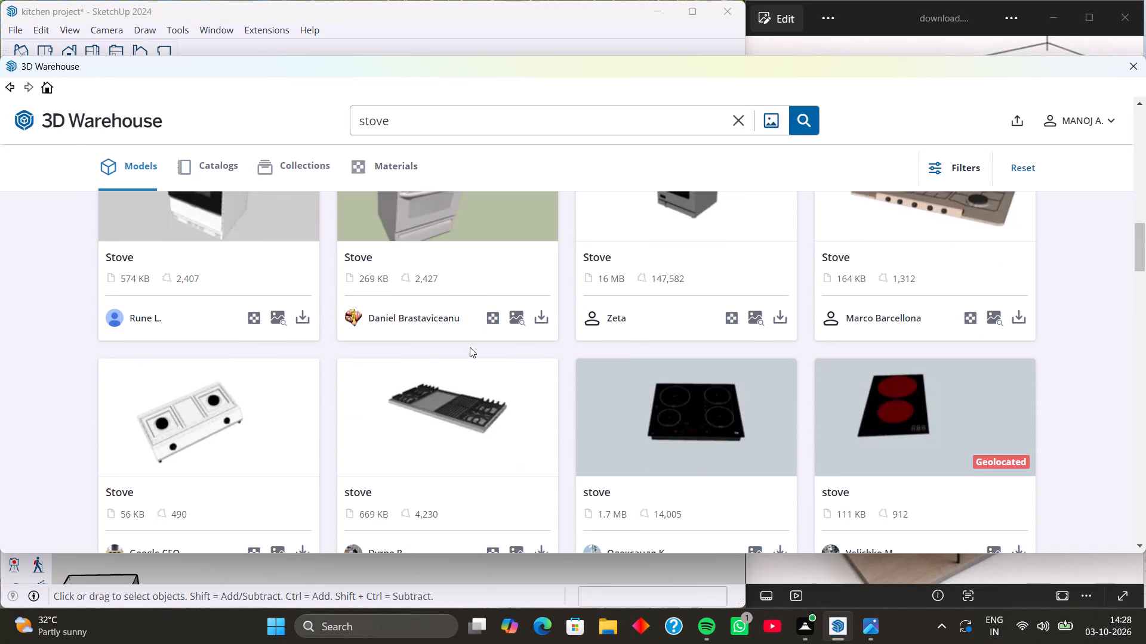
pyautogui.scroll(16, 469, 345)
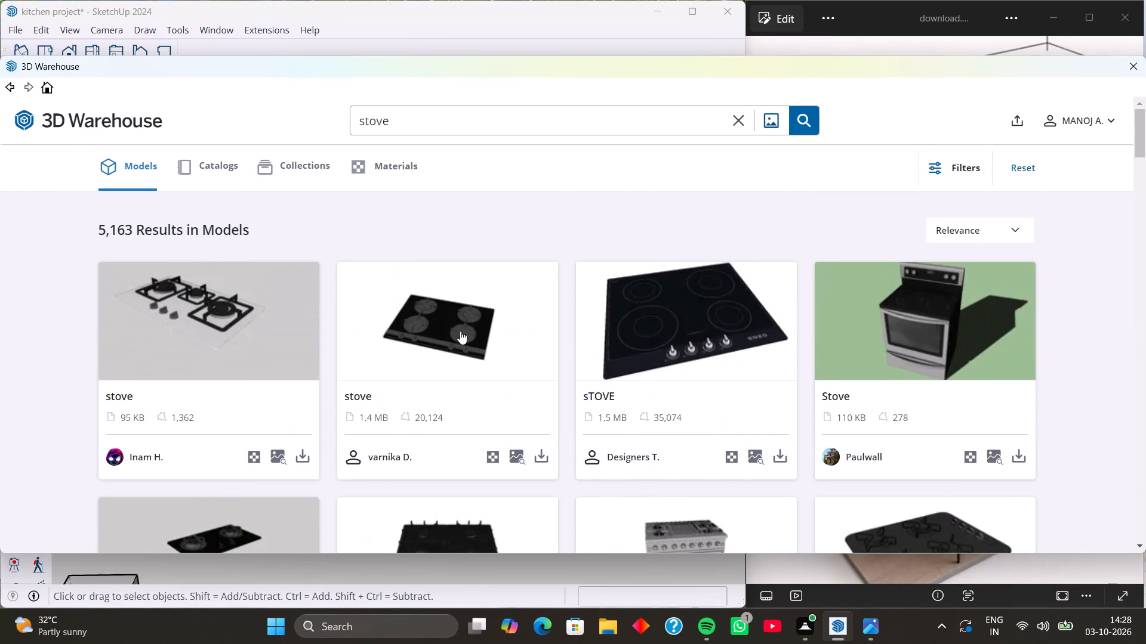
pyautogui.scroll(2, 461, 331)
pyautogui.scroll(-1, 466, 332)
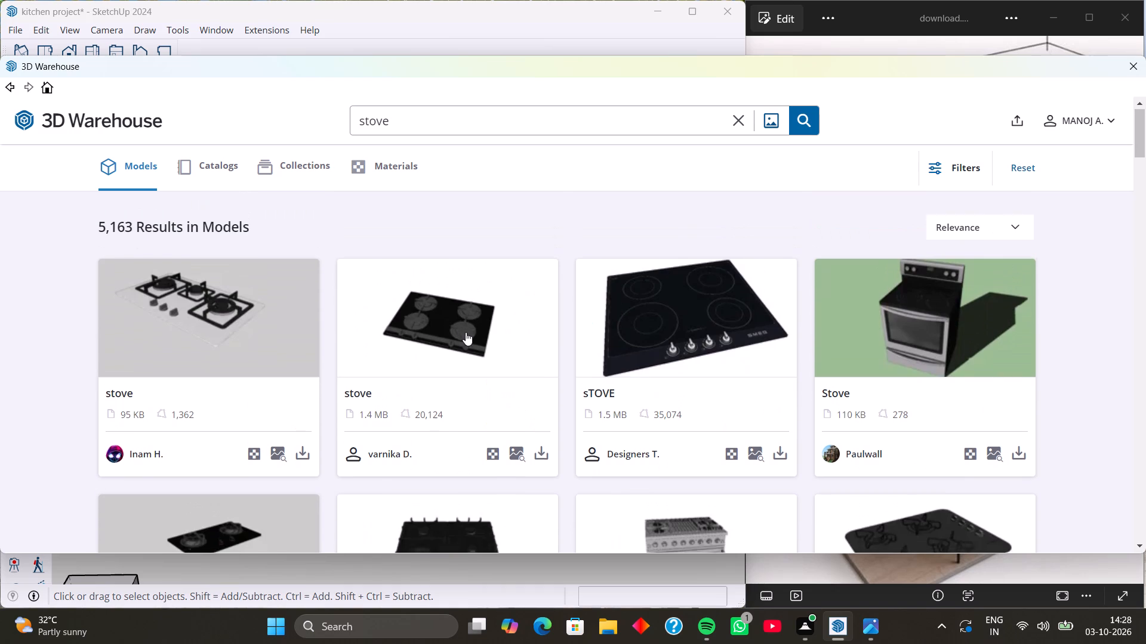
pyautogui.scroll(-2, 466, 332)
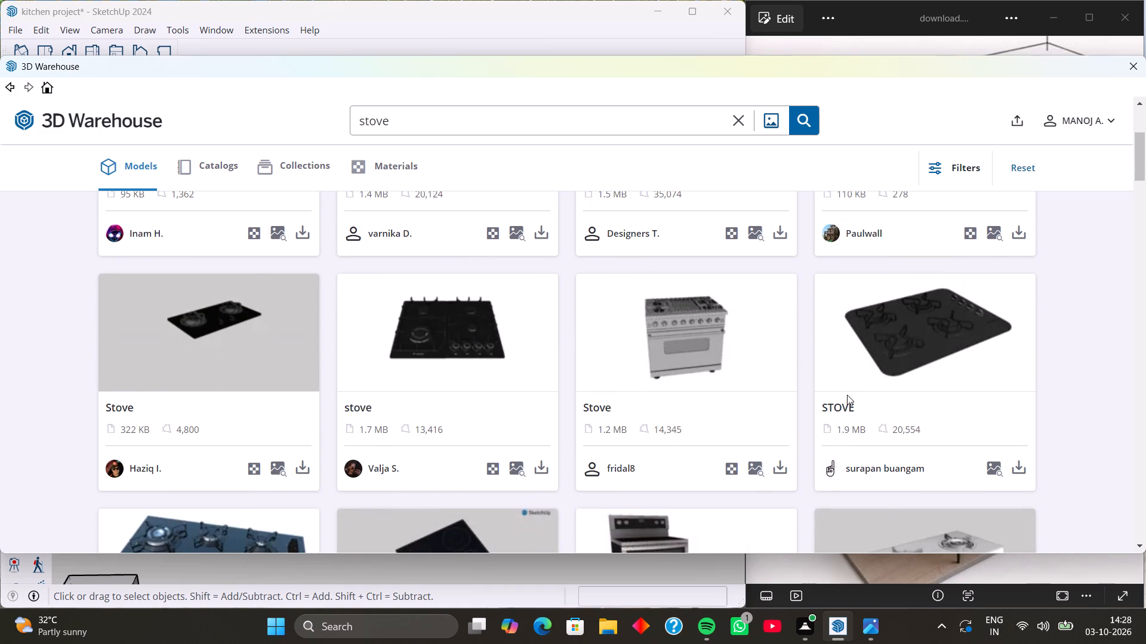
pyautogui.click(1028, 469)
pyautogui.click(1023, 465)
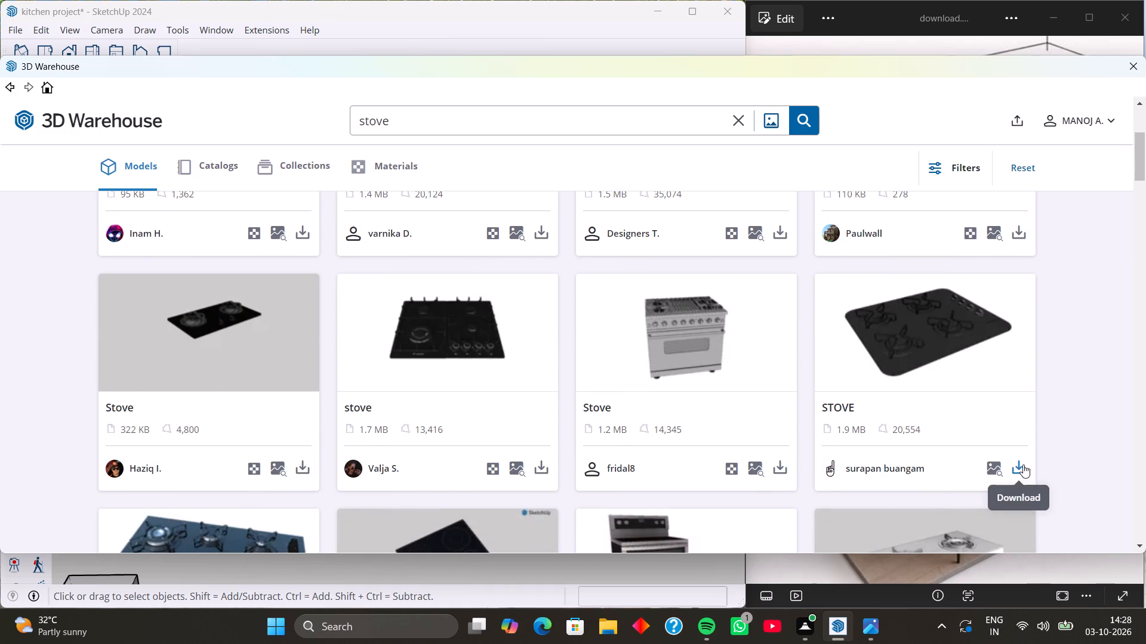
pyautogui.click(520, 327)
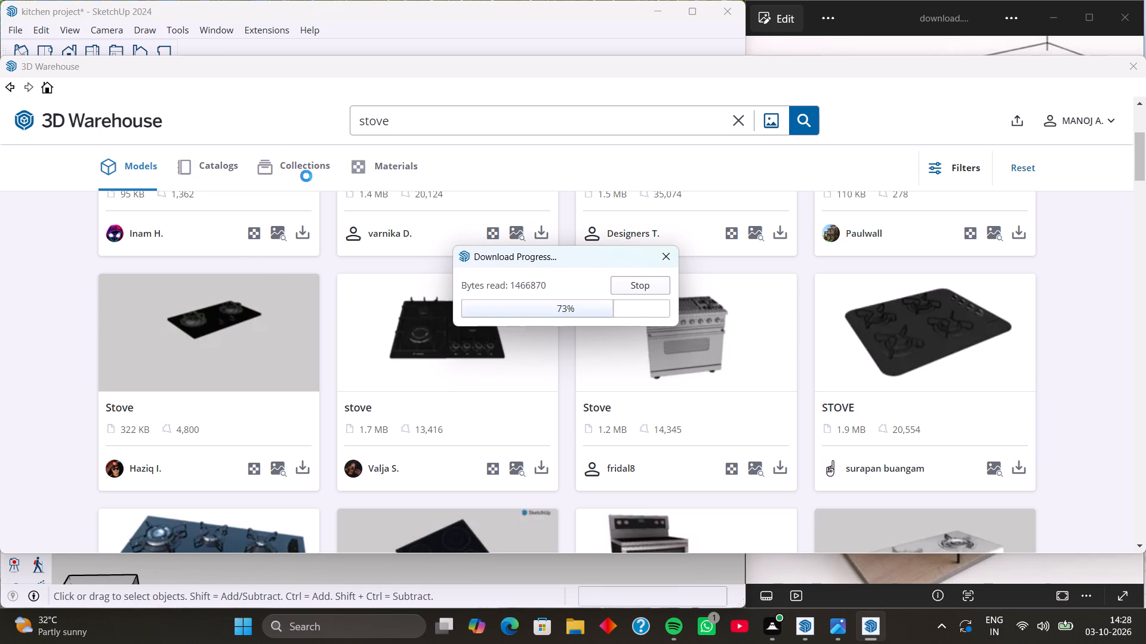
# Place the cooktop at the bottom corner of the wall cabinet above the drawer-unit countertop.
pyautogui.scroll(6, 388, 332)
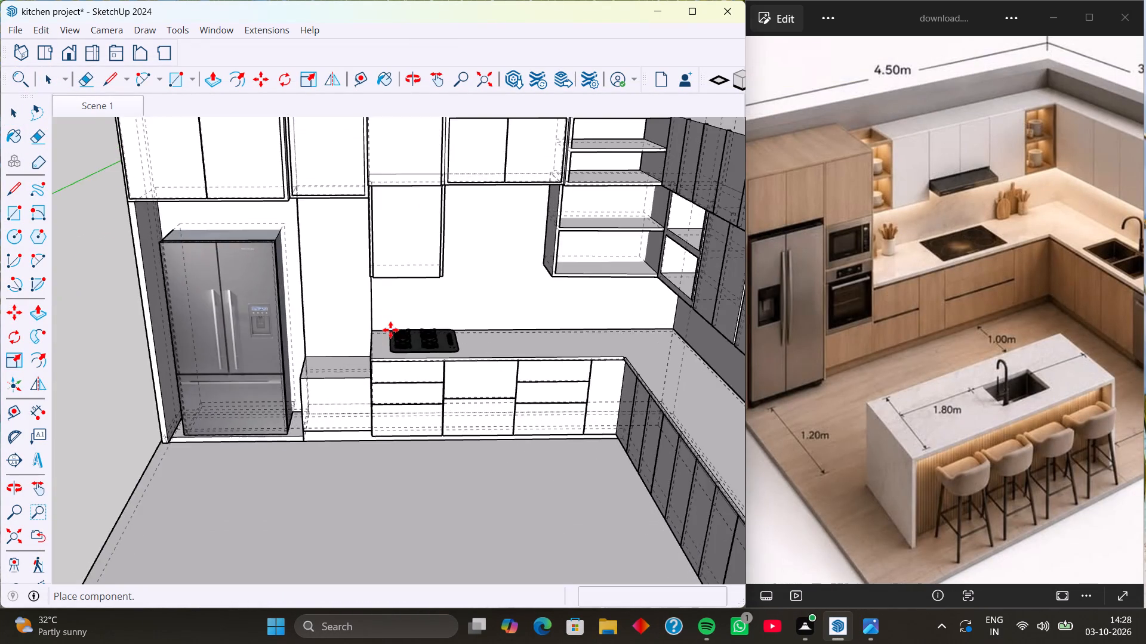
pyautogui.scroll(6, 399, 326)
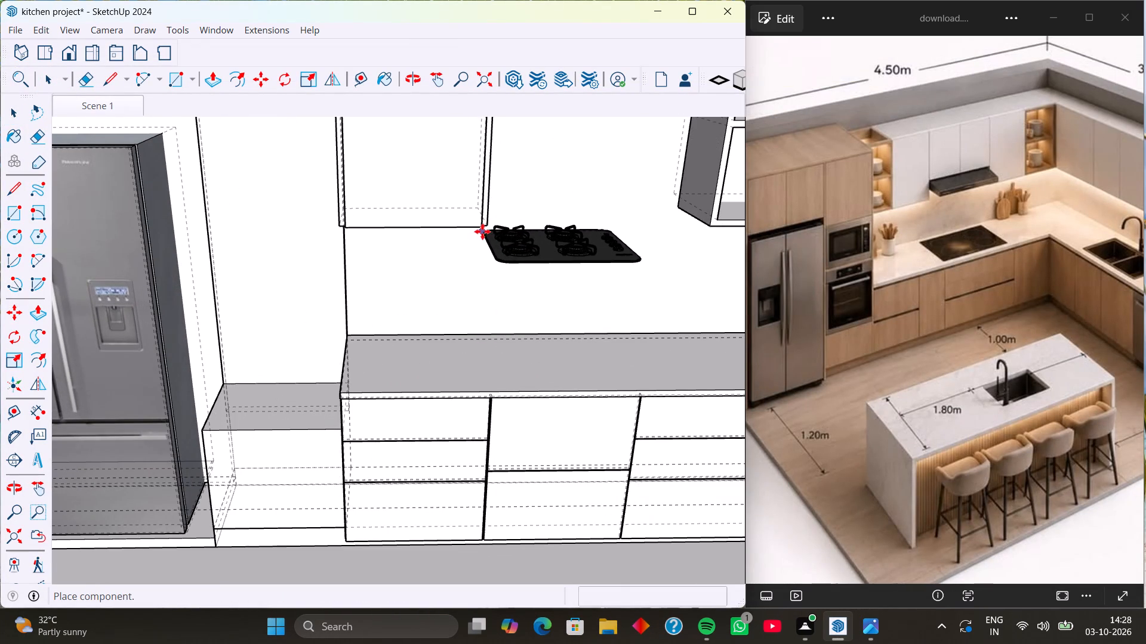
pyautogui.scroll(13, 486, 228)
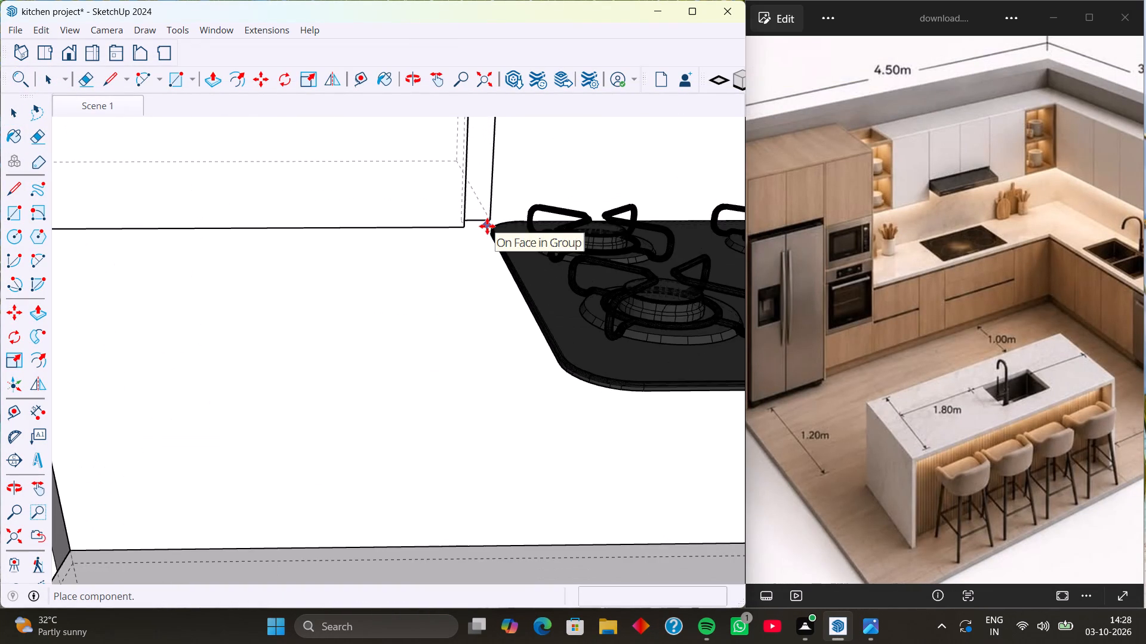
pyautogui.scroll(-14, 332, 221)
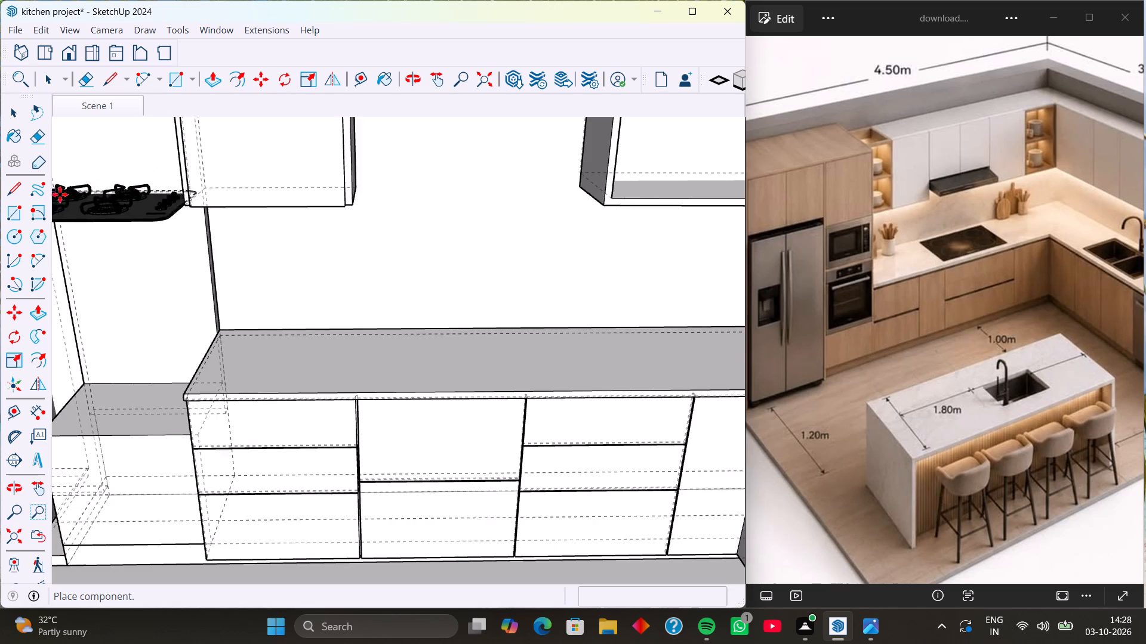
pyautogui.scroll(-4, 60, 194)
pyautogui.scroll(-3, 317, 213)
pyautogui.moveTo(318, 222); pyautogui.dragTo(395, 243, button='middle')
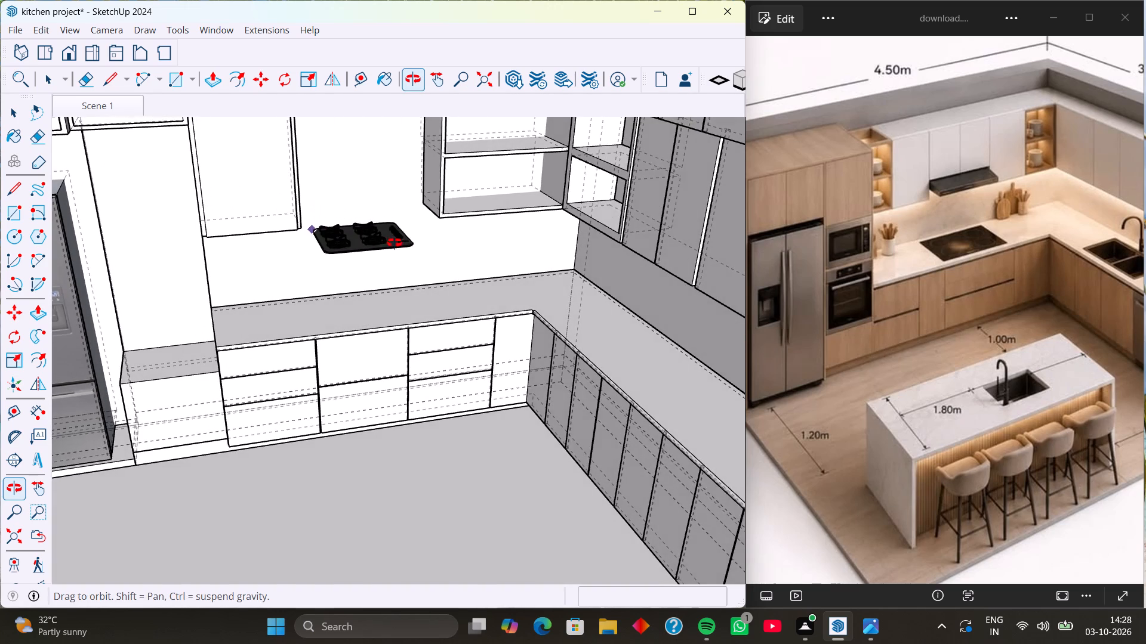
pyautogui.moveTo(395, 243); pyautogui.dragTo(398, 243, button='middle')
pyautogui.scroll(5, 319, 230)
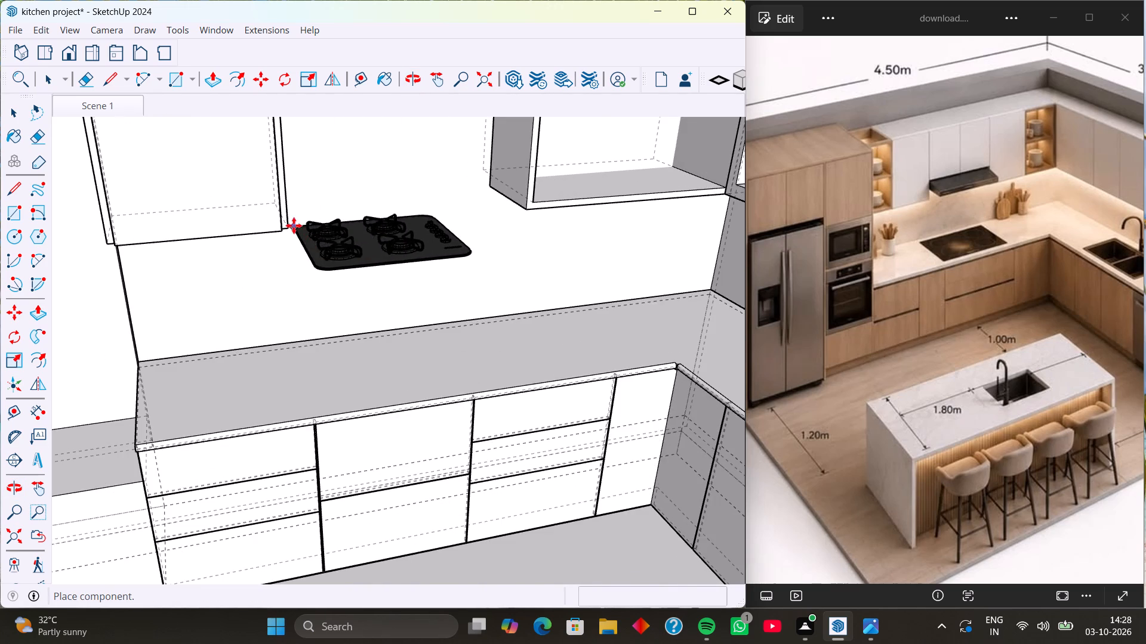
pyautogui.scroll(5, 294, 225)
pyautogui.click(286, 229)
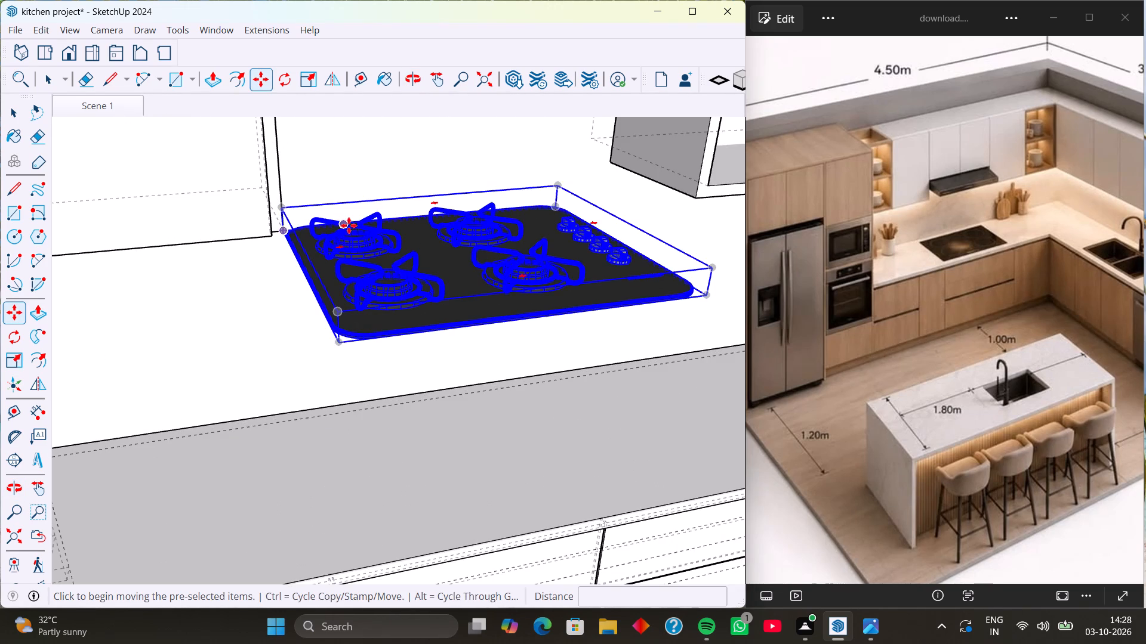
# Move the cooktop straight down along the blue axis by about 1' 6 3/8" towards the countertop.
pyautogui.click(284, 225)
pyautogui.click(284, 233)
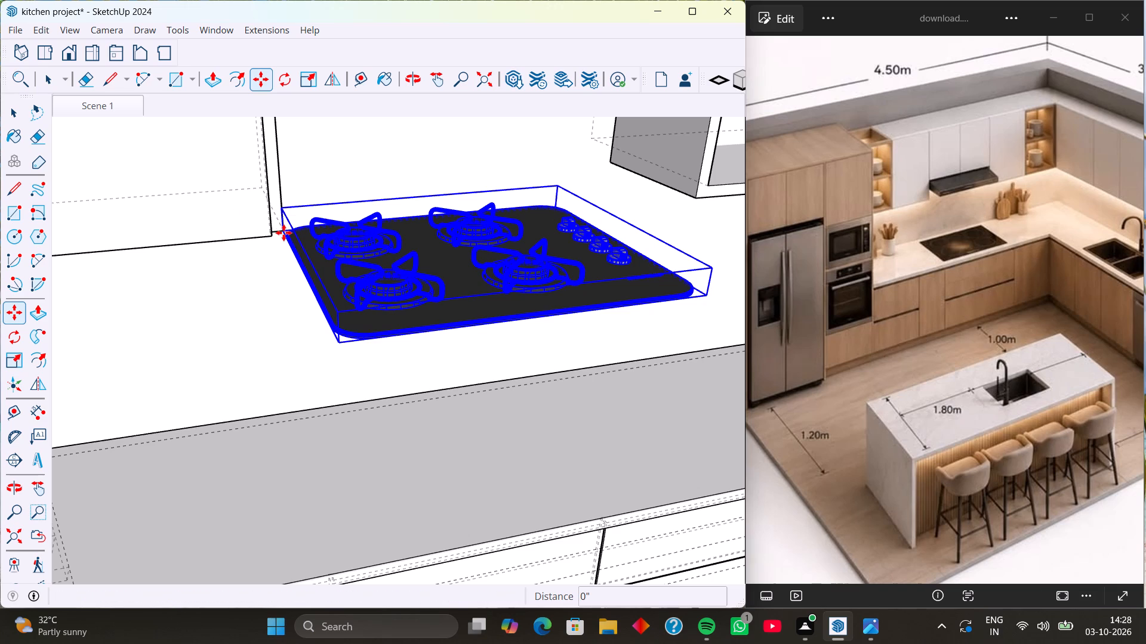
pyautogui.press('Up')
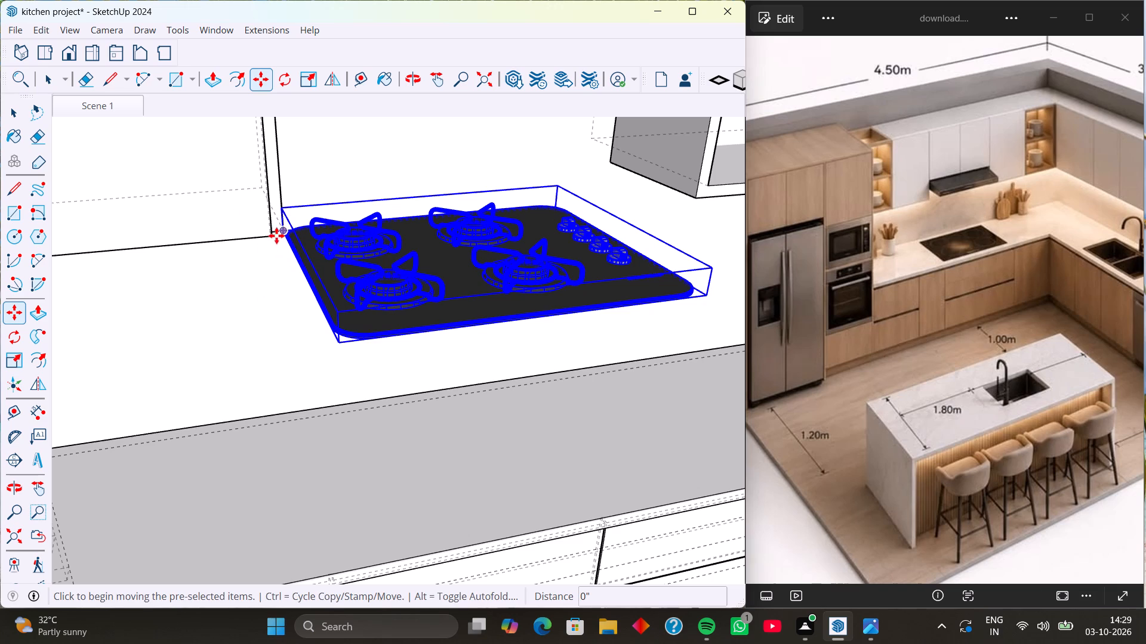
pyautogui.click(281, 230)
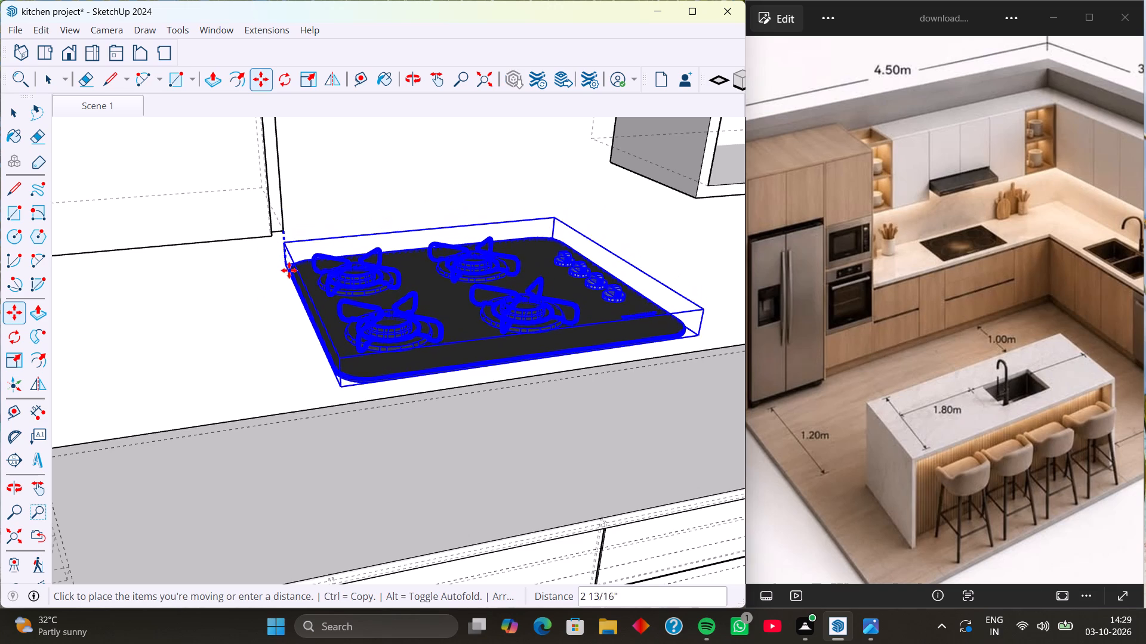
pyautogui.scroll(-4, 297, 288)
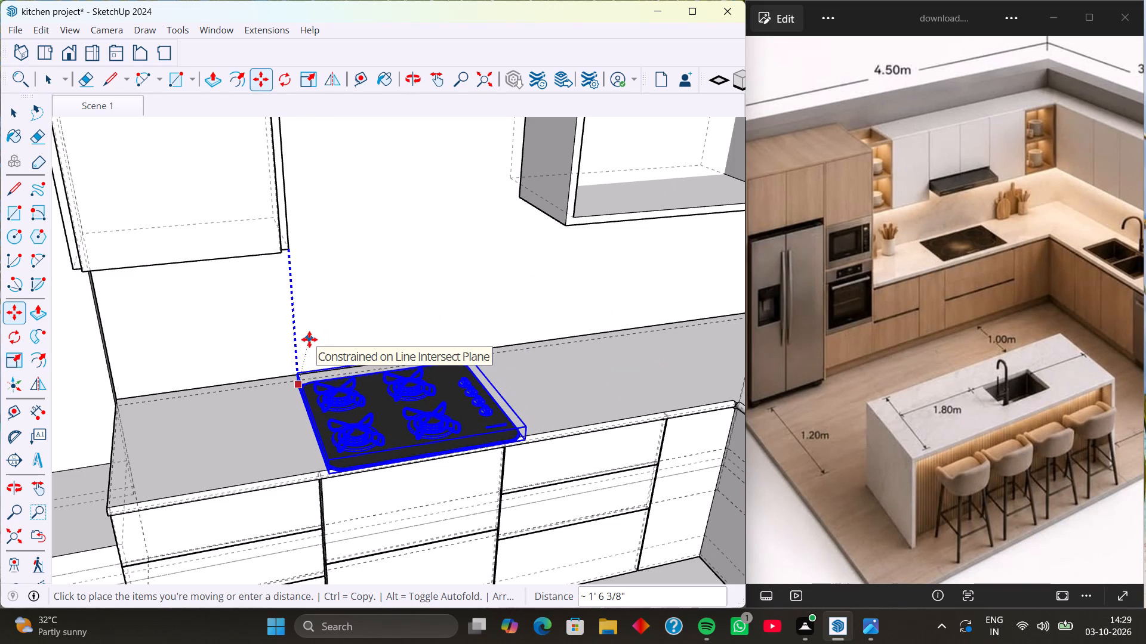
pyautogui.click(309, 339)
# Lower the cooktop another 5 5/8" or so along the blue axis onto the countertop, with hidden back edges switched off.
pyautogui.scroll(5, 266, 559)
pyautogui.moveTo(328, 490); pyautogui.dragTo(430, 477, button='middle')
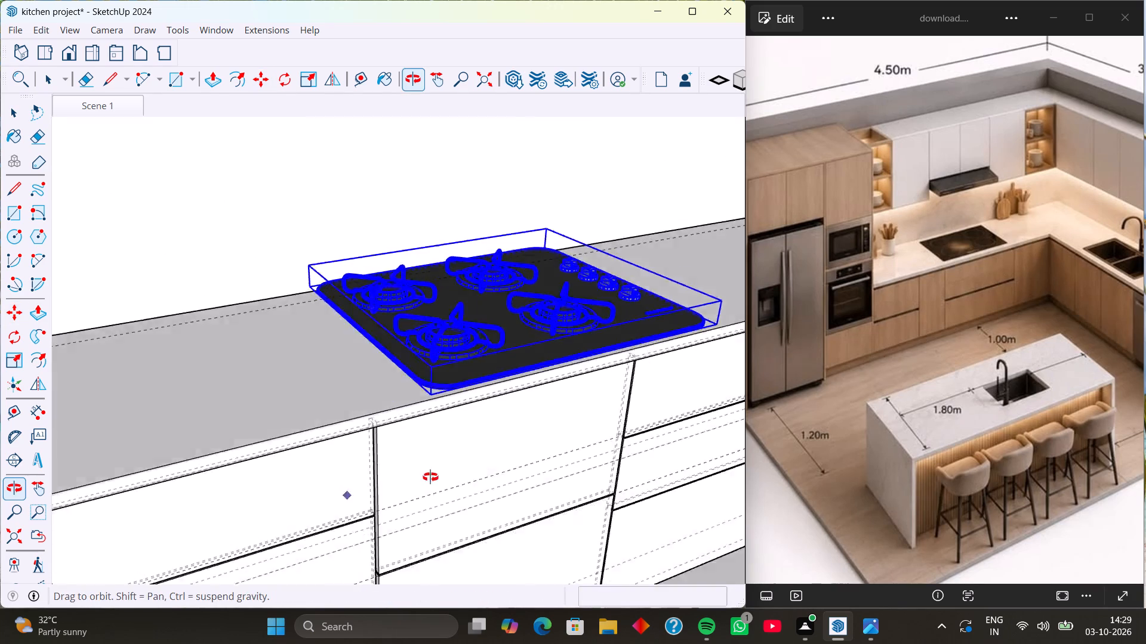
pyautogui.moveTo(430, 477); pyautogui.dragTo(523, 470, button='middle')
pyautogui.scroll(1, 437, 351)
pyautogui.moveTo(439, 350); pyautogui.dragTo(603, 330, button='middle')
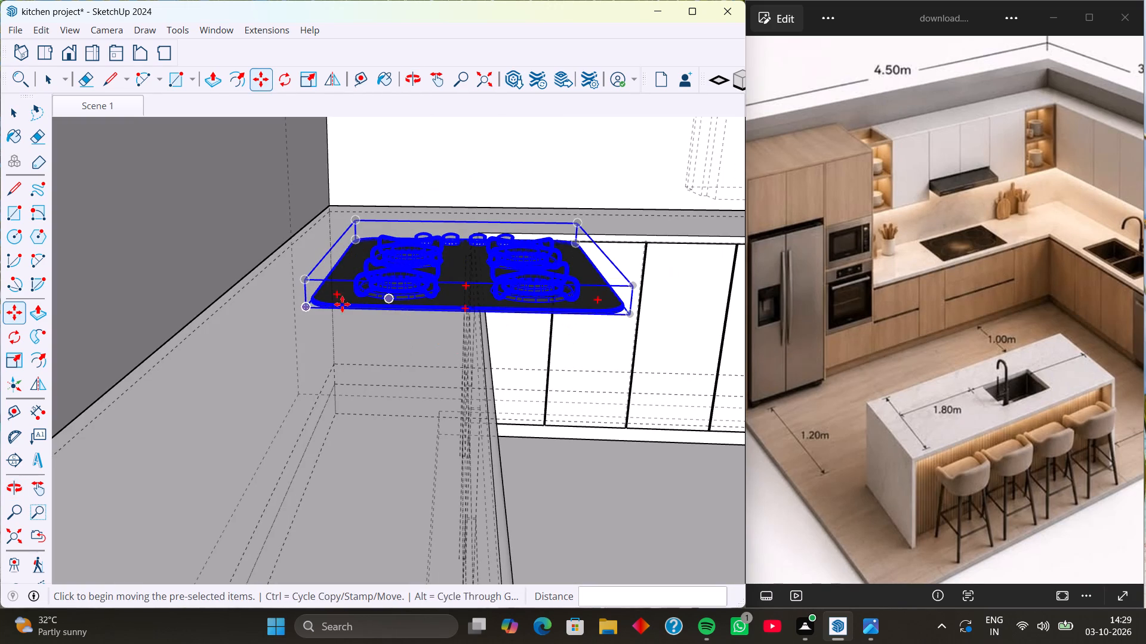
pyautogui.click(307, 308)
pyautogui.press('Up')
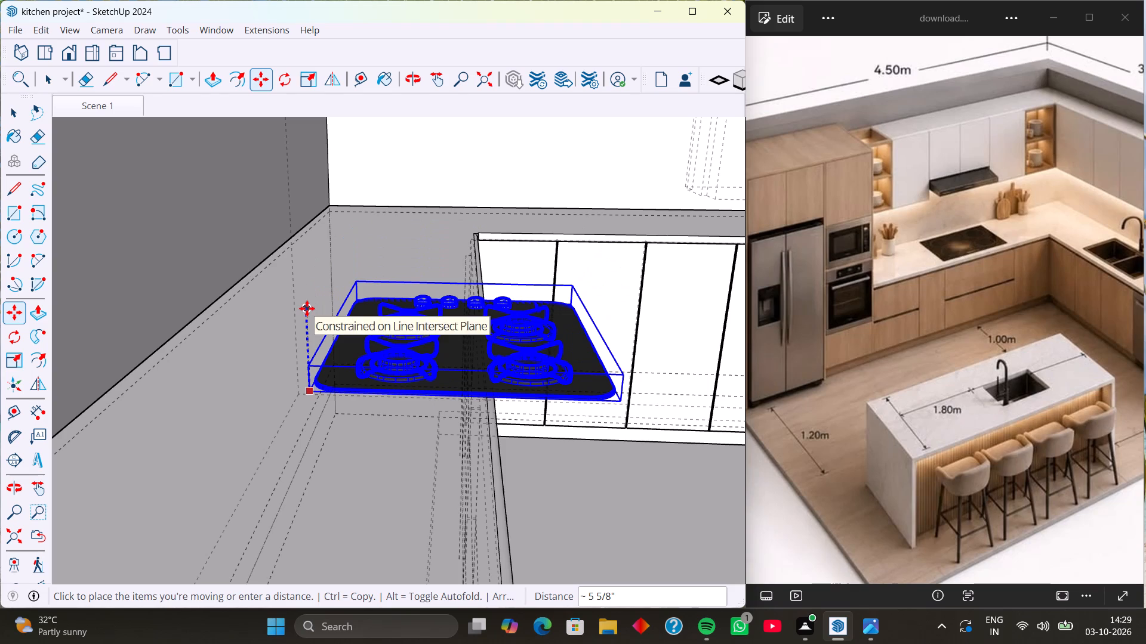
pyautogui.scroll(-5, 322, 410)
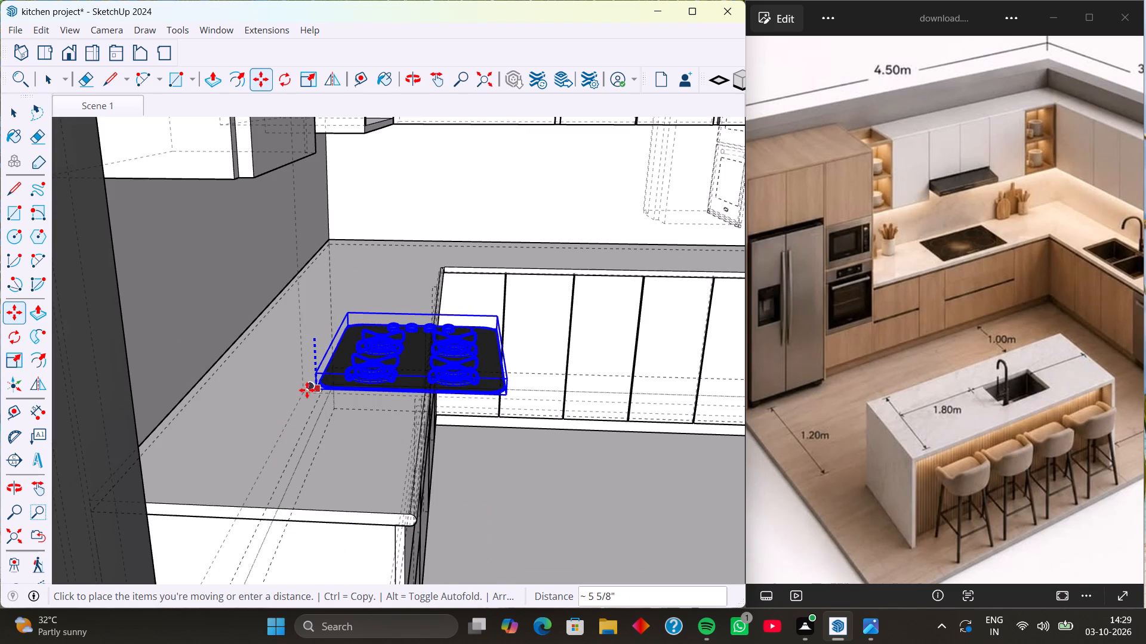
pyautogui.press('k')
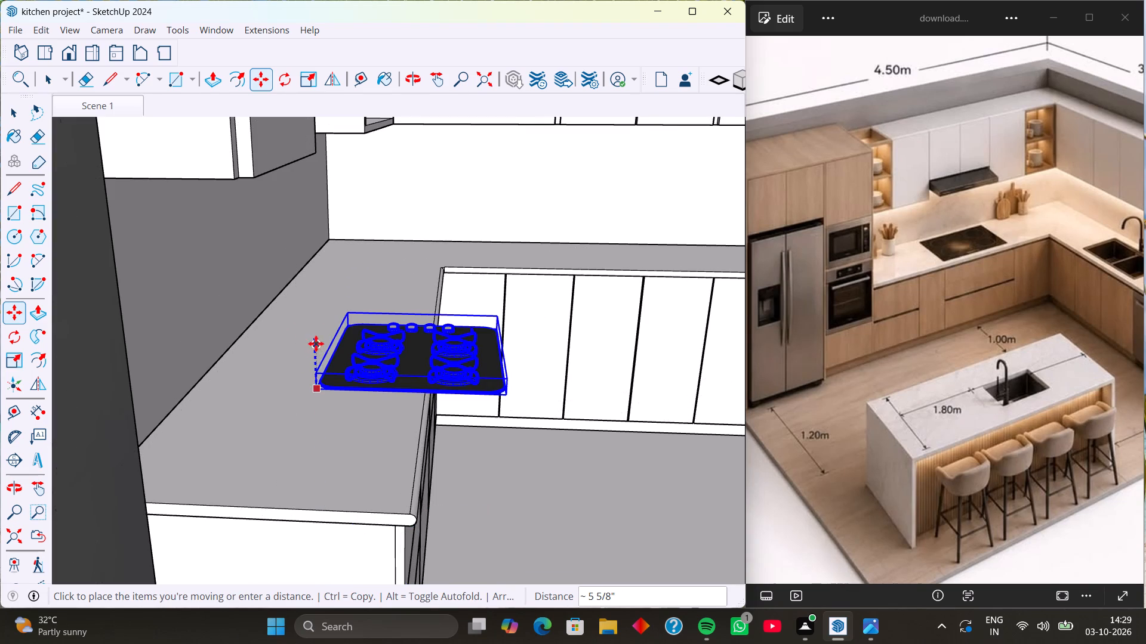
pyautogui.scroll(5, 309, 340)
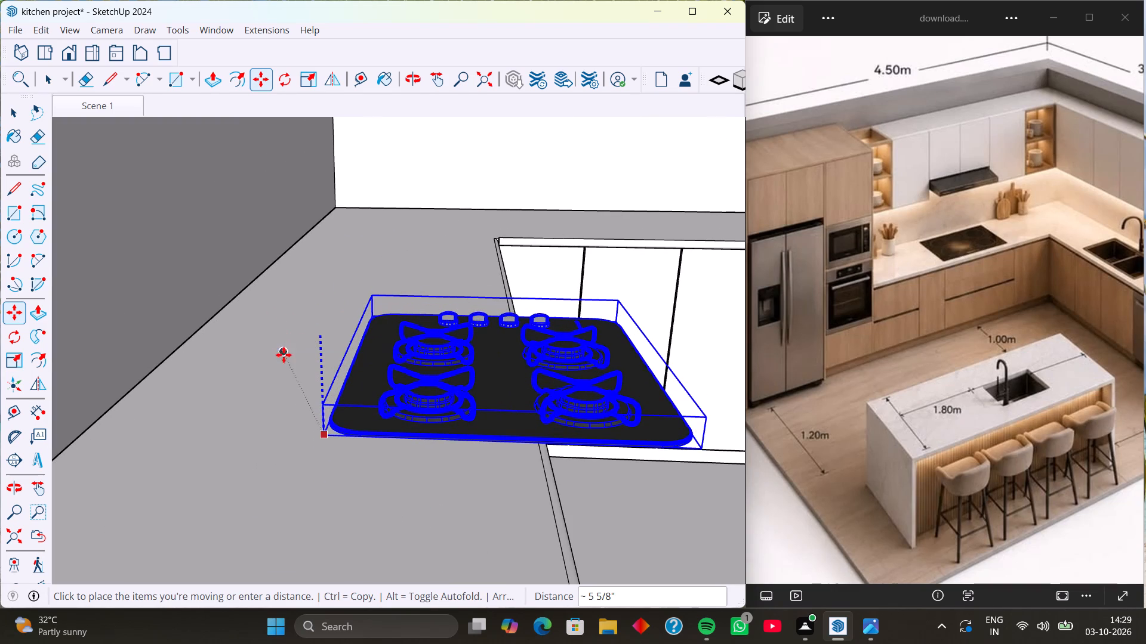
pyautogui.click(323, 444)
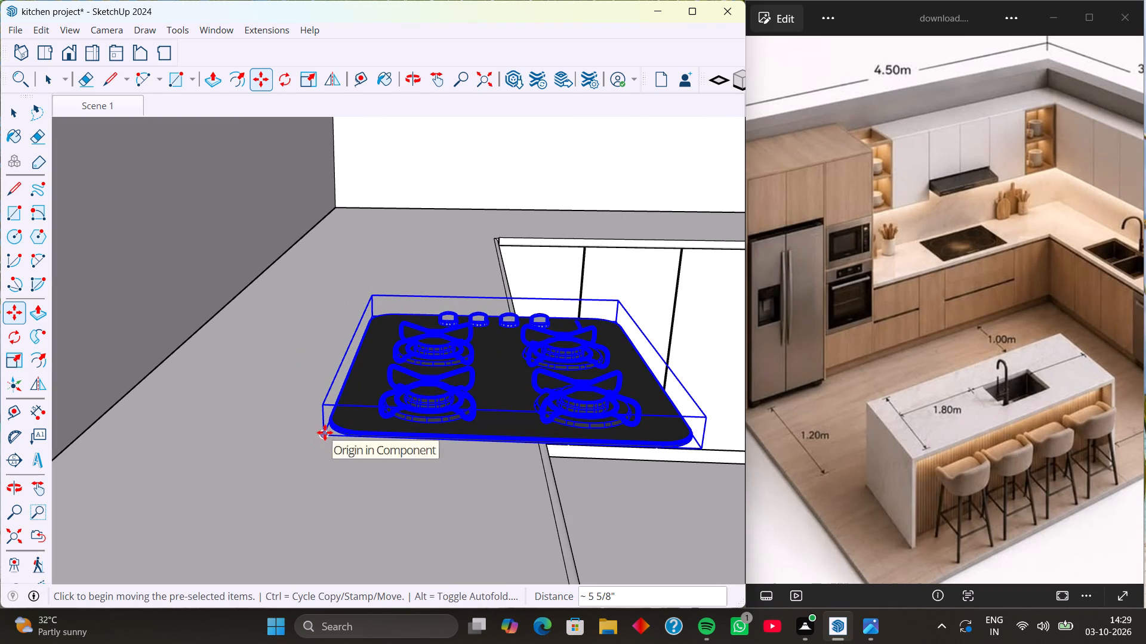
# Move the cooktop about 11" along the green axis towards the back wall so it sits on the countertop.
pyautogui.click(325, 432)
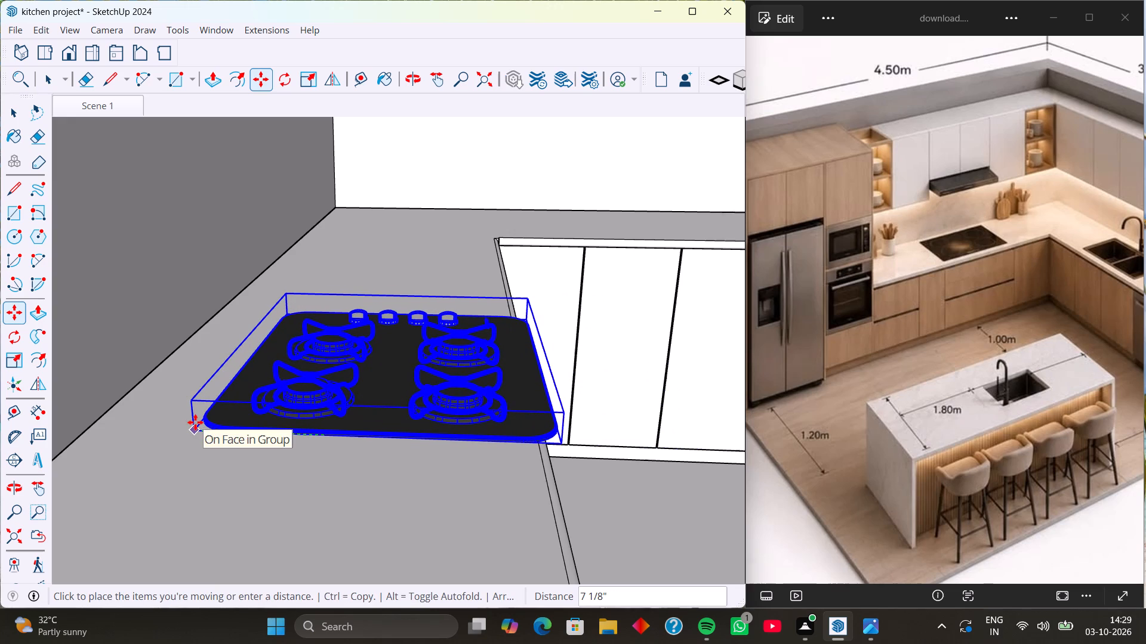
pyautogui.press('Left')
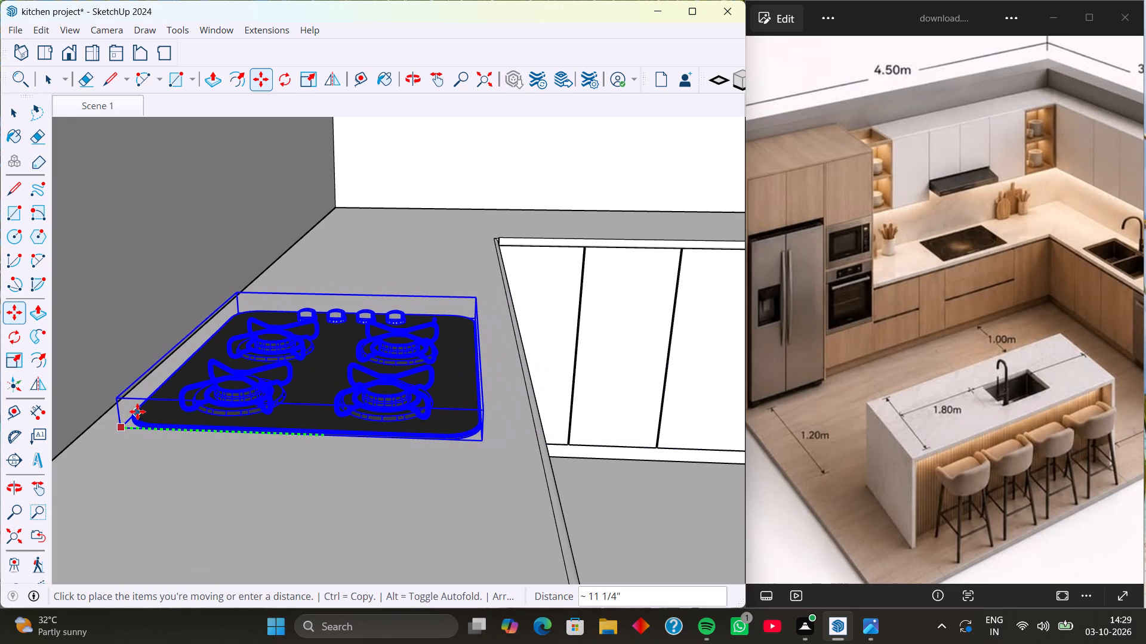
pyautogui.click(146, 407)
pyautogui.scroll(-11, 272, 352)
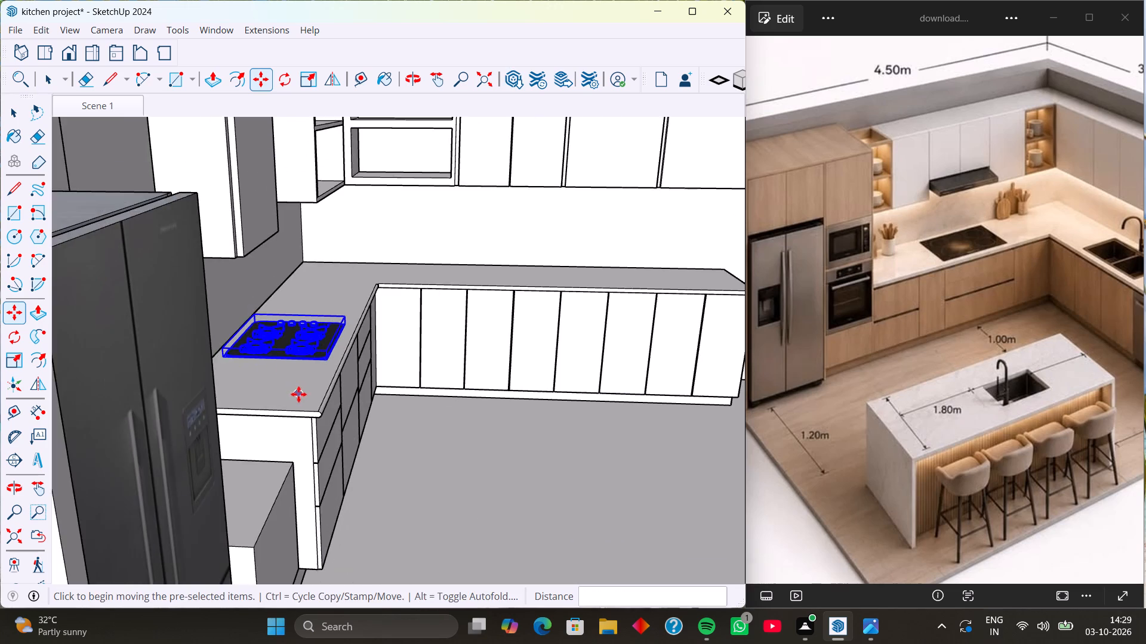
pyautogui.moveTo(291, 394); pyautogui.dragTo(0, 432, button='middle')
pyautogui.scroll(-3, 190, 323)
pyautogui.moveTo(264, 402); pyautogui.dragTo(153, 376, button='middle')
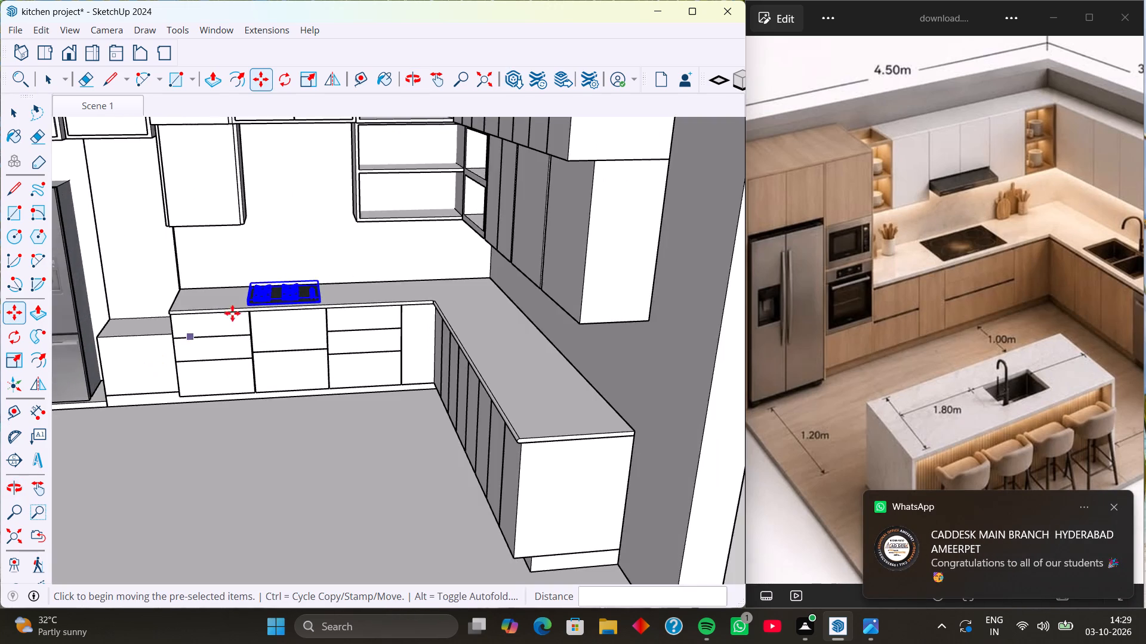
pyautogui.scroll(4, 322, 219)
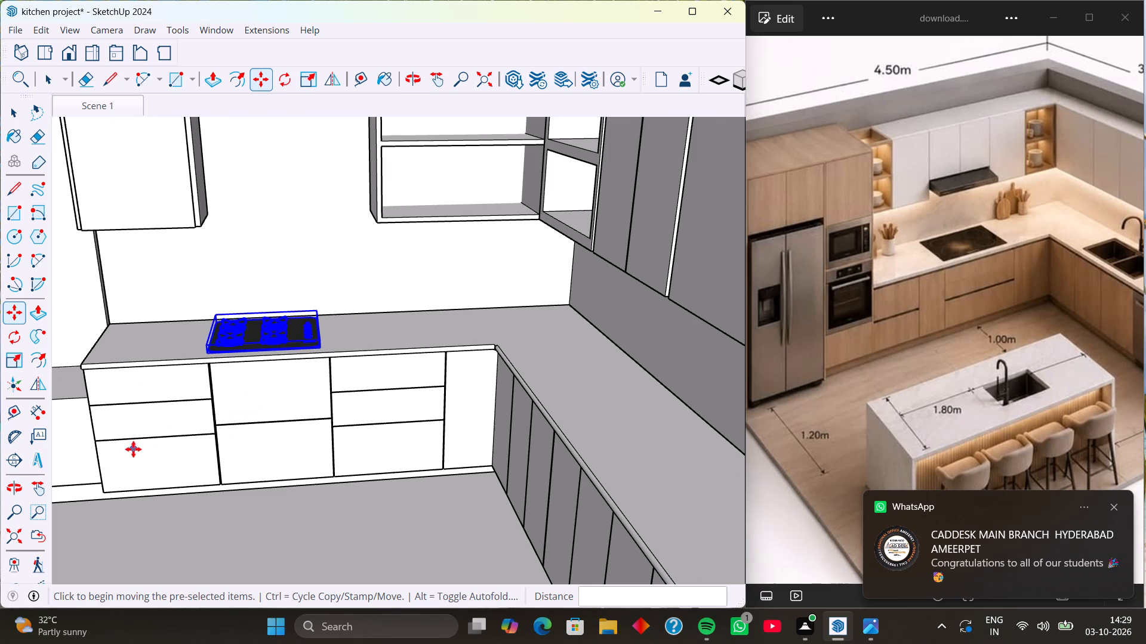
pyautogui.press('space')
pyautogui.click(158, 431)
# Move the cooktop about 4 7/16" along the countertop towards the kitchen's inner corner, centring it over the two-drawer unit.
pyautogui.scroll(1, 287, 319)
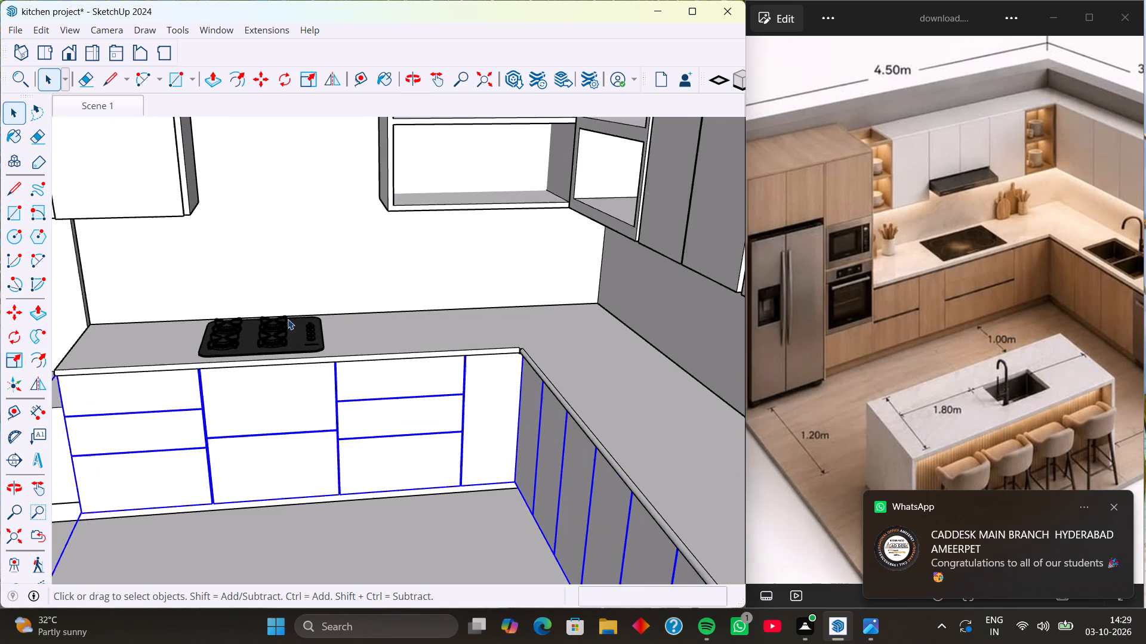
pyautogui.scroll(2, 288, 319)
pyautogui.click(316, 348)
pyautogui.scroll(5, 352, 347)
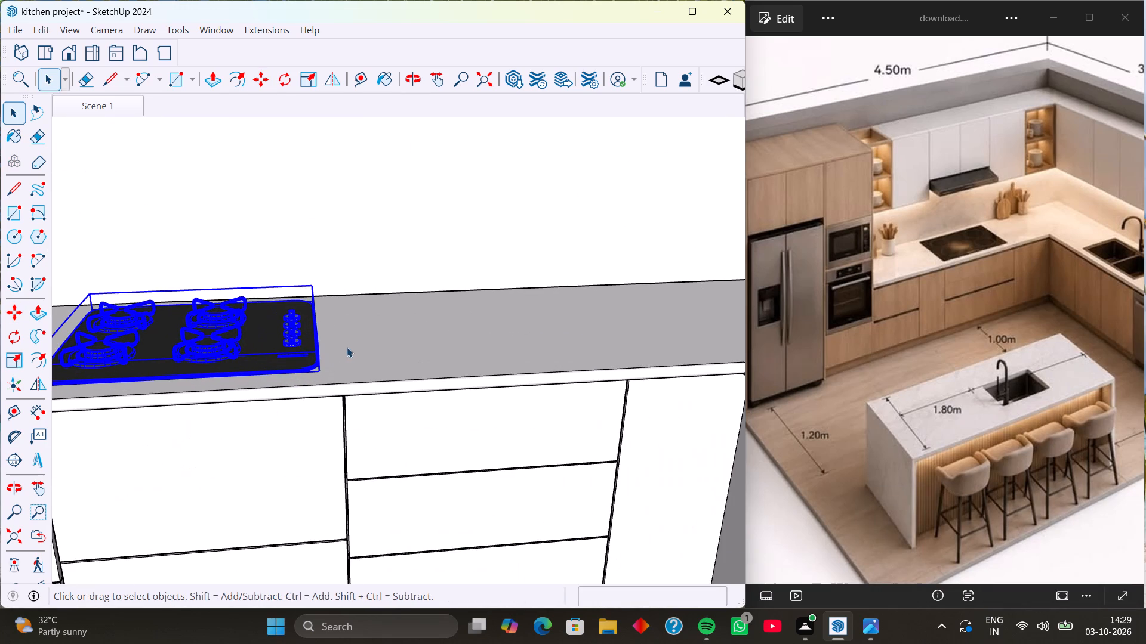
pyautogui.press('m')
pyautogui.click(319, 372)
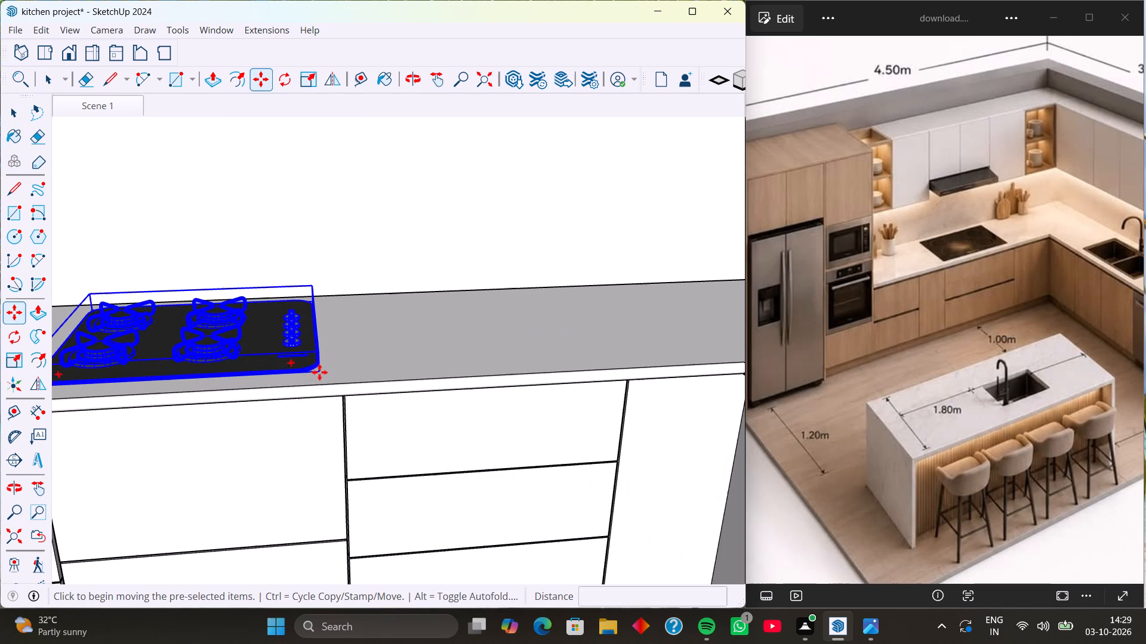
pyautogui.click(369, 365)
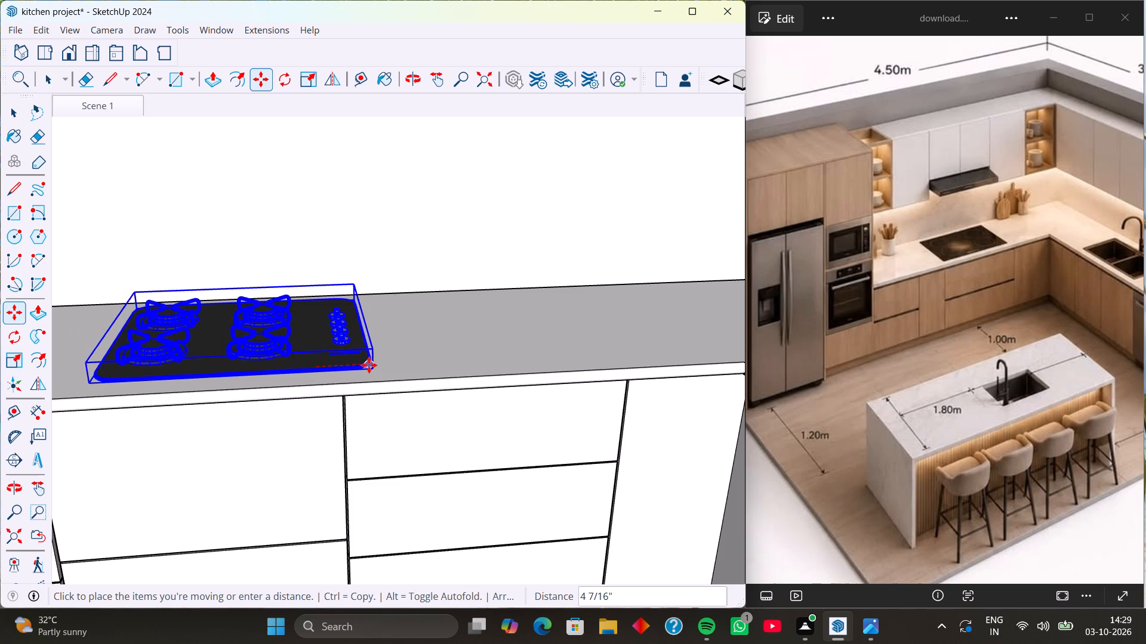
pyautogui.scroll(-8, 485, 357)
pyautogui.scroll(-3, 382, 411)
pyautogui.press('space')
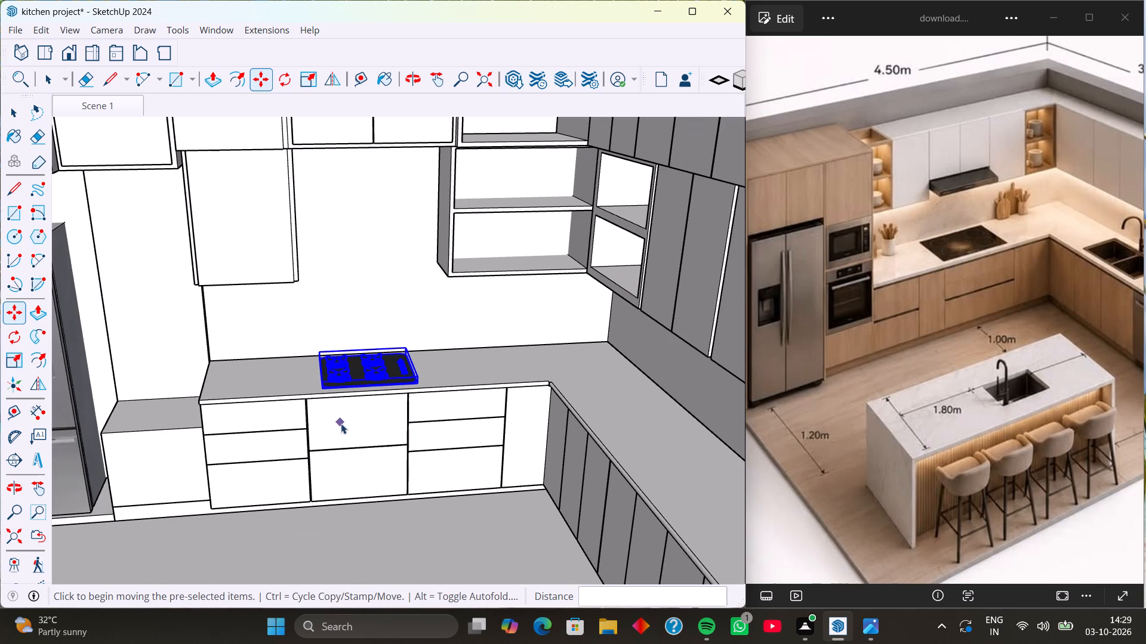
pyautogui.click(343, 437)
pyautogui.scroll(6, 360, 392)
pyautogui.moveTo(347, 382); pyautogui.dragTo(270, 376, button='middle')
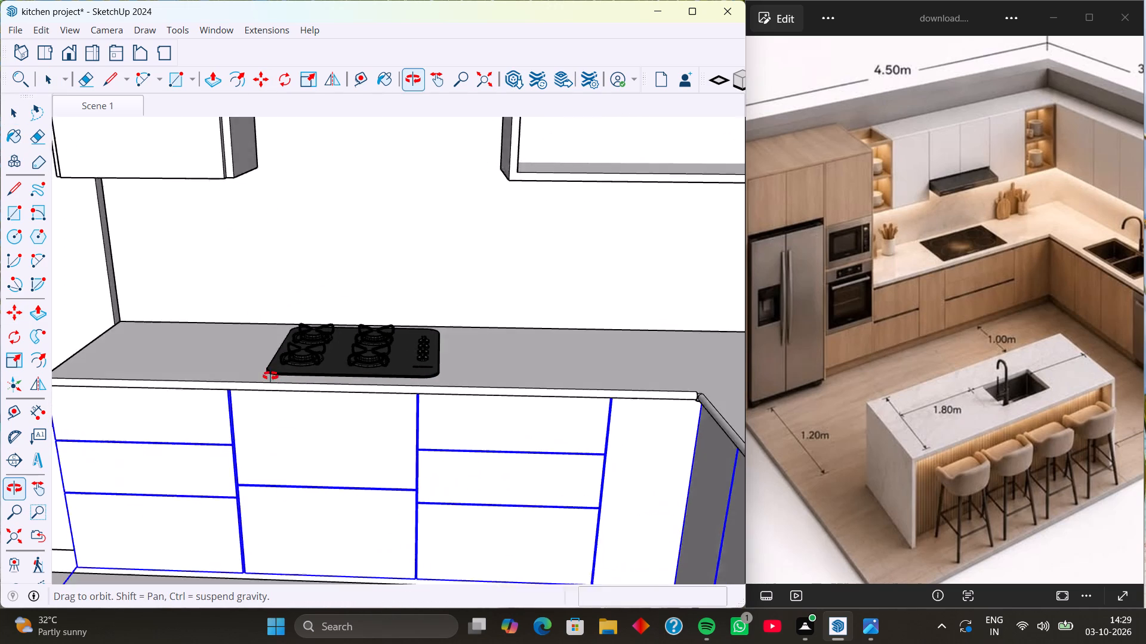
# Move the cooktop about 3" along the countertop, away from the kitchen's inner corner.
pyautogui.moveTo(270, 376); pyautogui.dragTo(269, 504, button='middle')
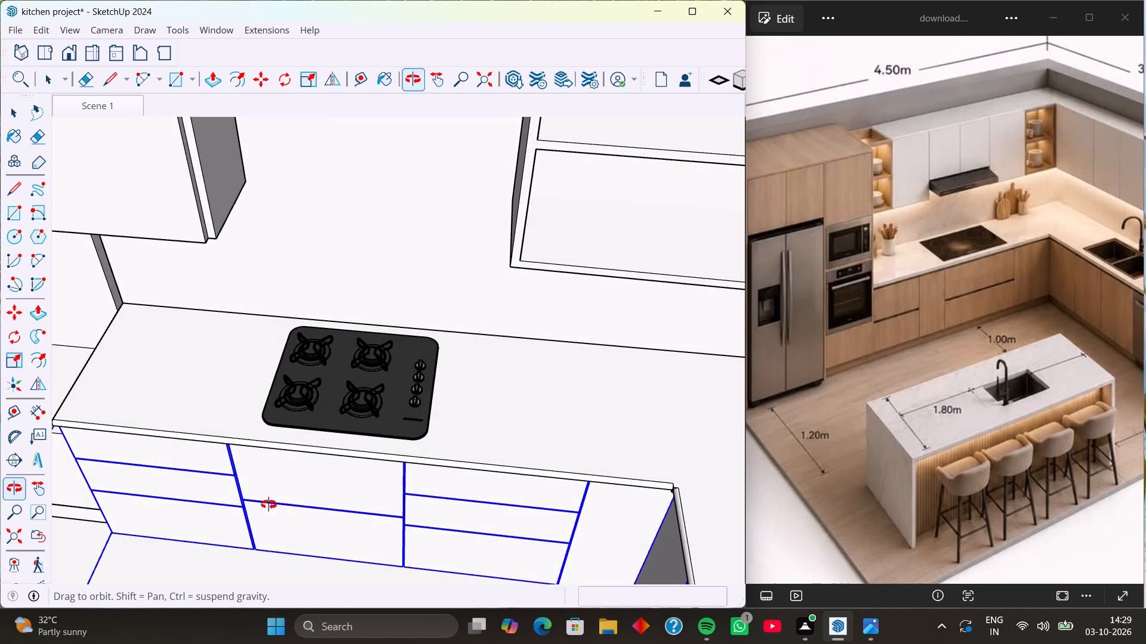
pyautogui.moveTo(269, 504); pyautogui.dragTo(378, 378, button='middle')
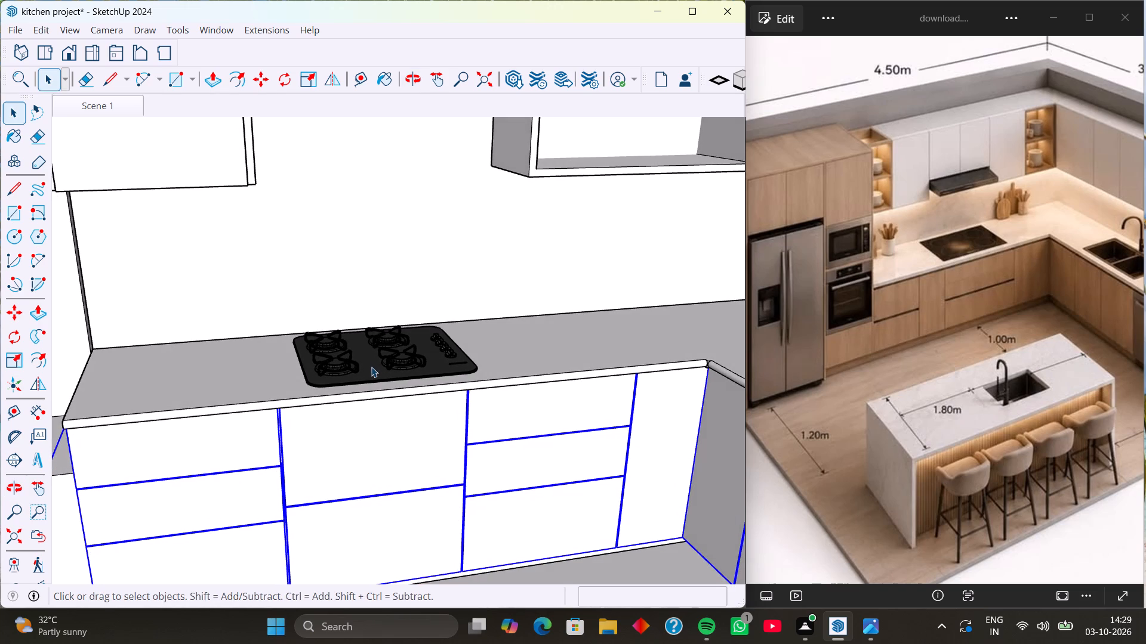
pyautogui.scroll(-5, 371, 367)
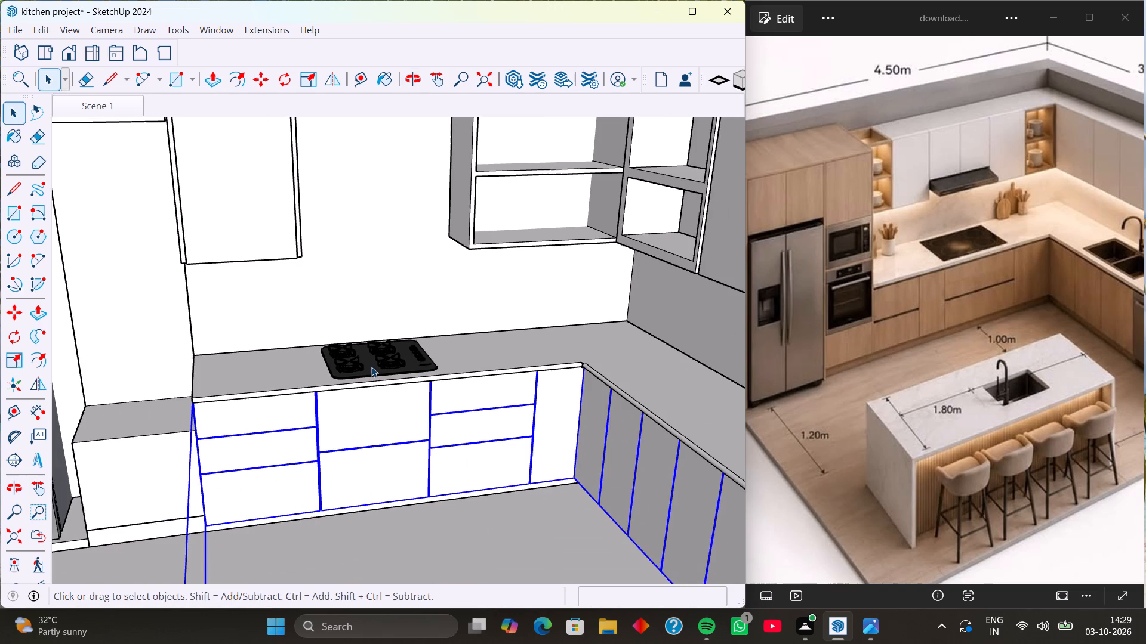
pyautogui.scroll(4, 371, 367)
pyautogui.click(371, 367)
pyautogui.press('m')
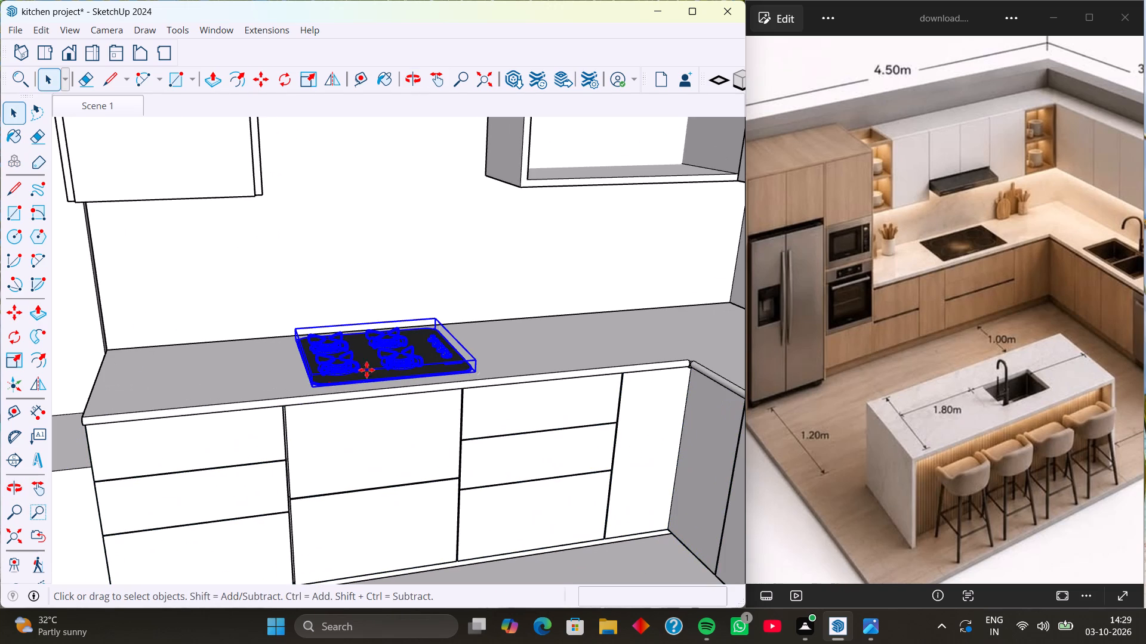
pyautogui.click(315, 387)
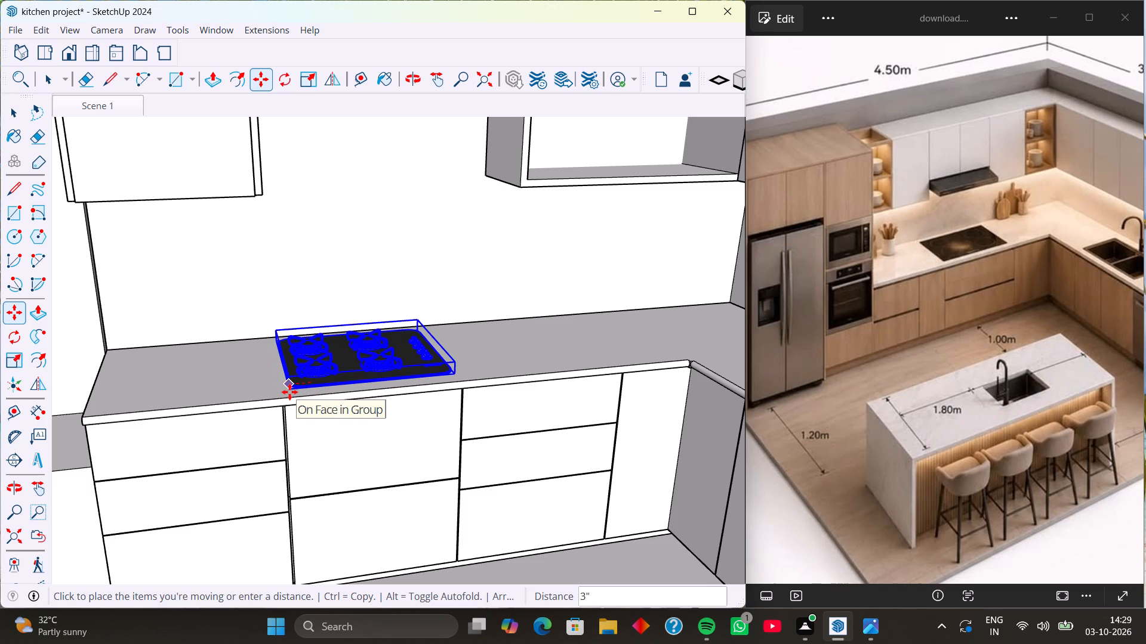
pyautogui.click(289, 392)
pyautogui.scroll(10, 297, 420)
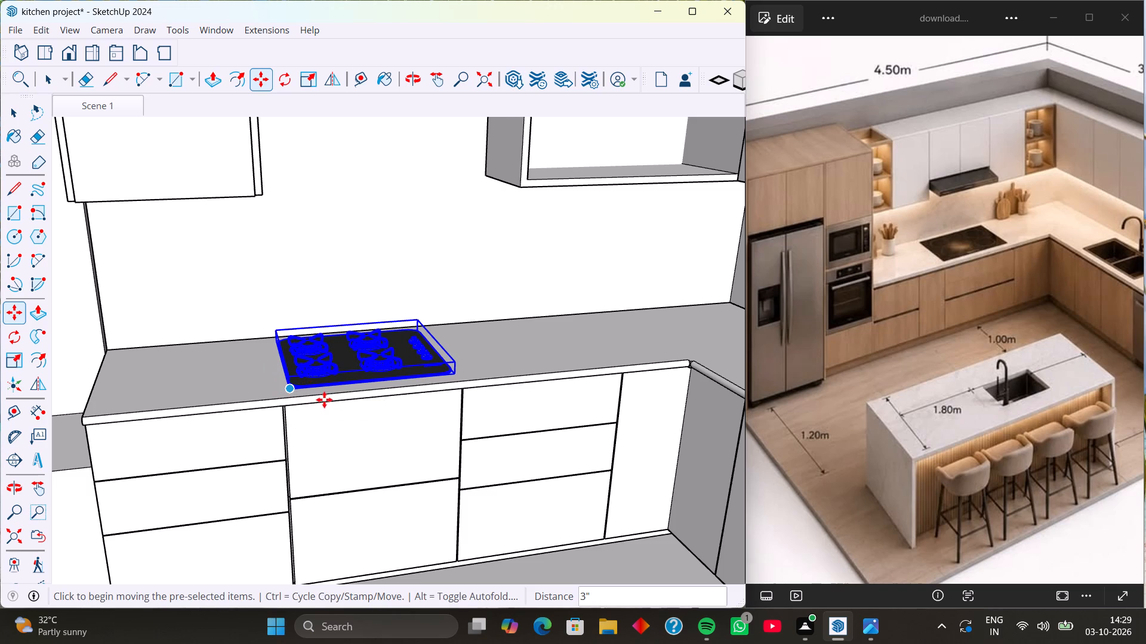
pyautogui.press('space')
pyautogui.click(324, 411)
# Examine the cooktop's placement and orientation on the countertop close up and within the whole kitchen, recalling Scene 1.
pyautogui.scroll(5, 284, 401)
pyautogui.moveTo(286, 396); pyautogui.dragTo(432, 380, button='middle')
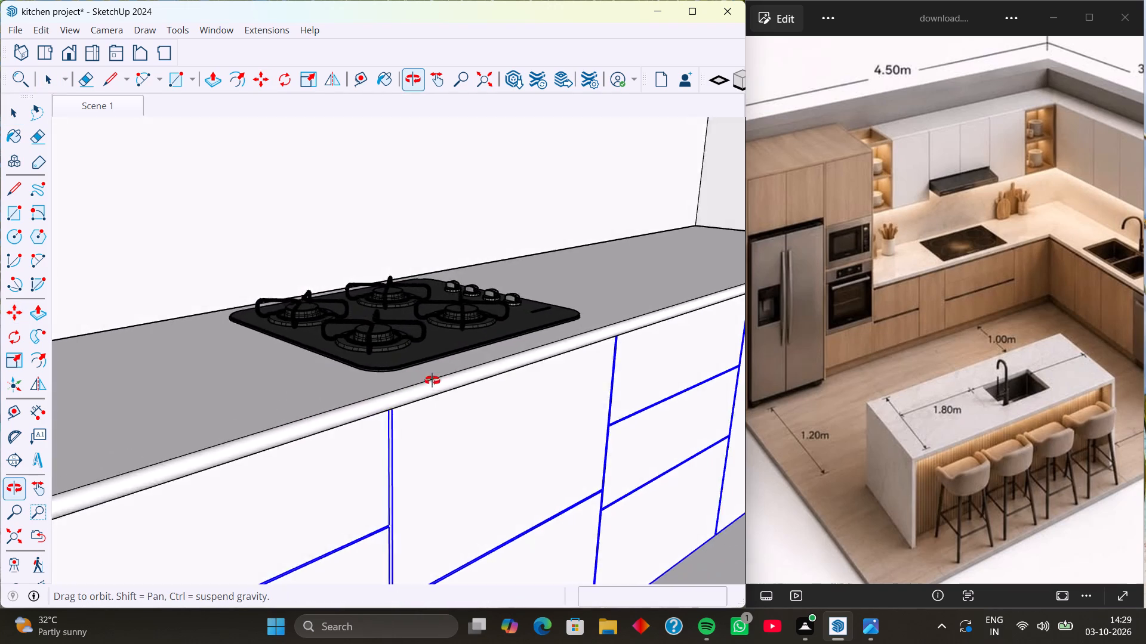
pyautogui.moveTo(432, 380); pyautogui.dragTo(665, 367, button='middle')
pyautogui.scroll(-3, 642, 336)
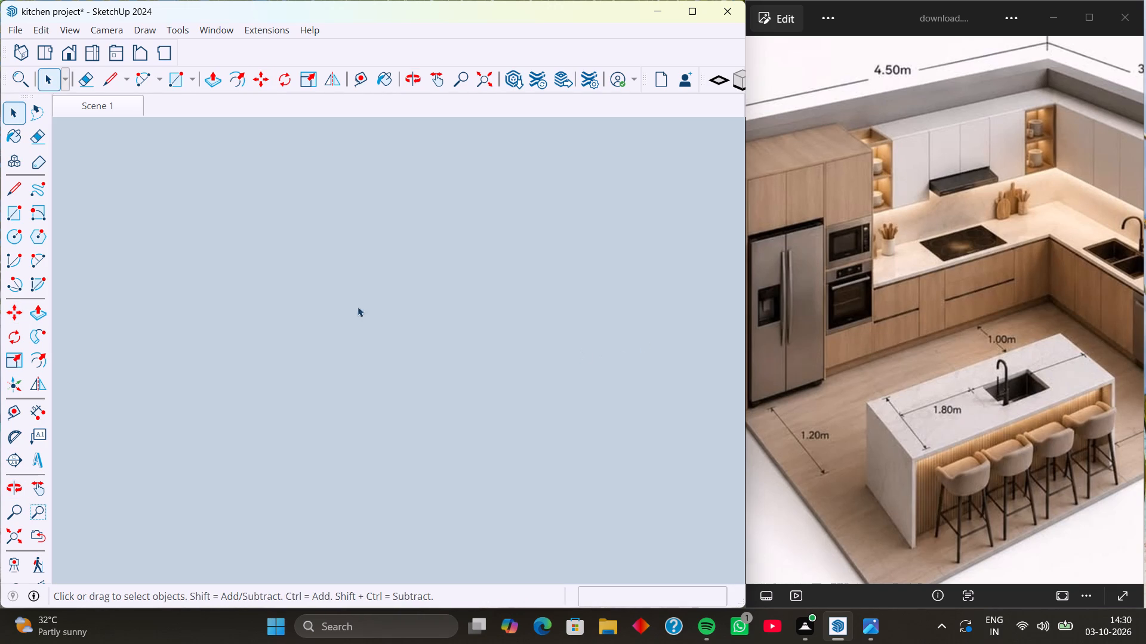
pyautogui.scroll(-2, 302, 295)
pyautogui.click(123, 103)
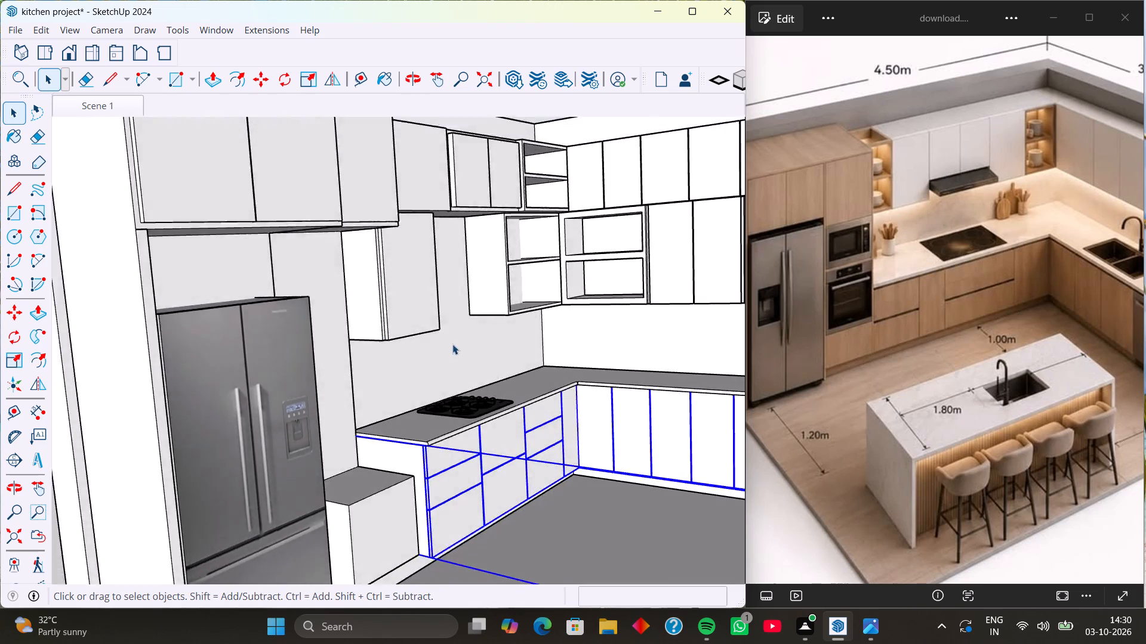
pyautogui.moveTo(420, 446); pyautogui.dragTo(387, 490, button='middle')
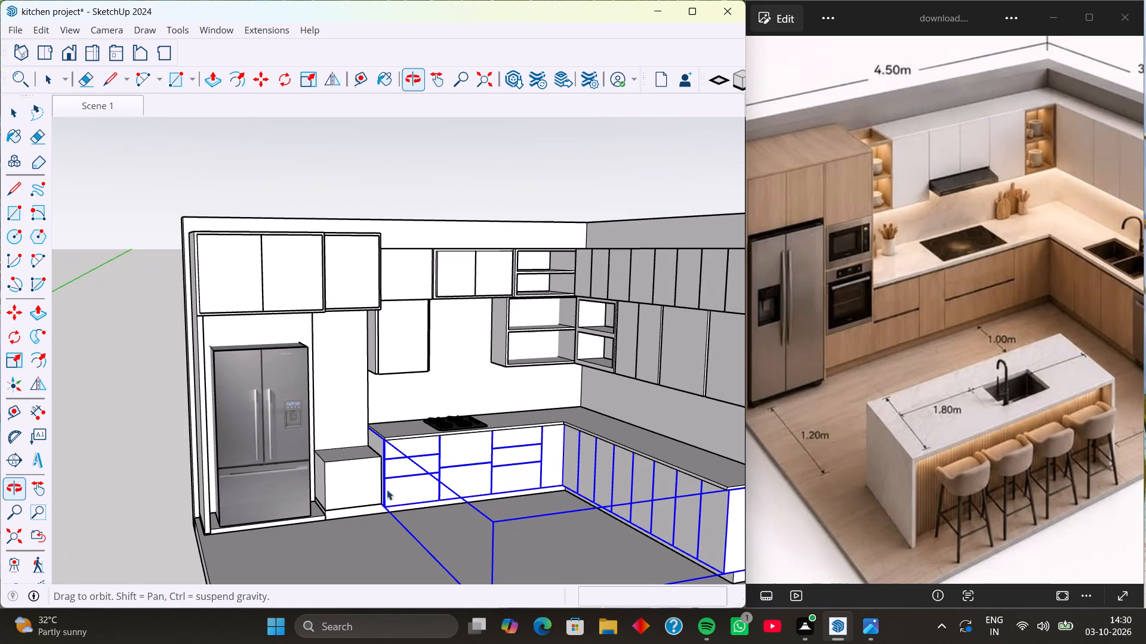
pyautogui.moveTo(387, 490); pyautogui.dragTo(399, 487, button='middle')
pyautogui.click(122, 421)
pyautogui.scroll(10, 489, 426)
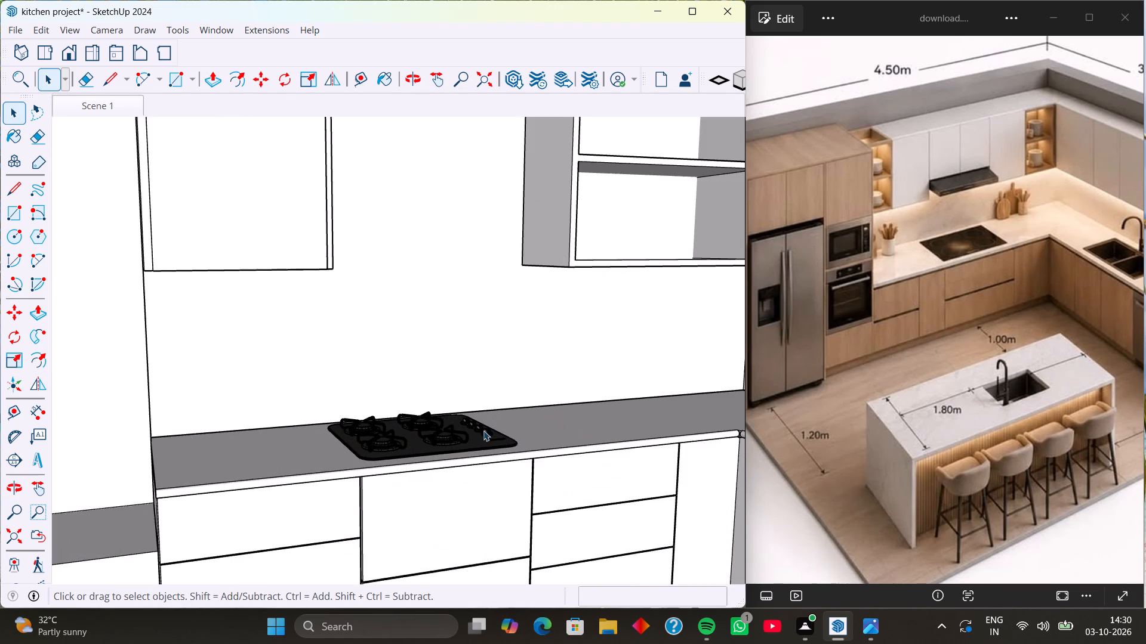
pyautogui.moveTo(483, 431); pyautogui.dragTo(396, 448, button='middle')
pyautogui.scroll(1, 482, 431)
pyautogui.scroll(-9, 444, 428)
pyautogui.scroll(-4, 495, 326)
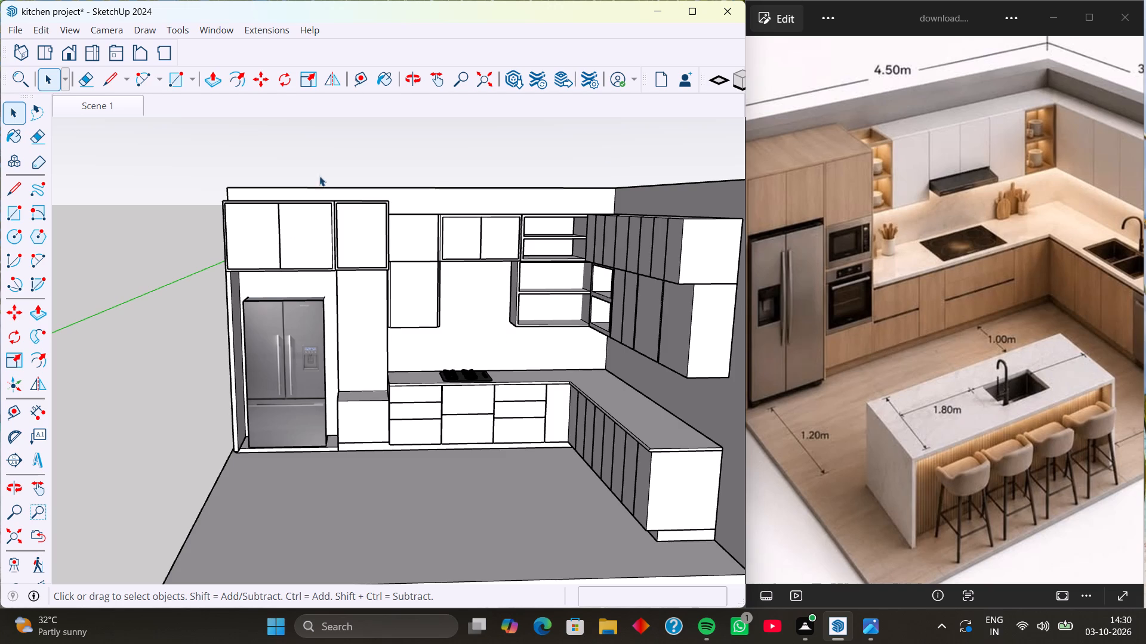
pyautogui.scroll(4, 476, 338)
pyautogui.scroll(-2, 487, 292)
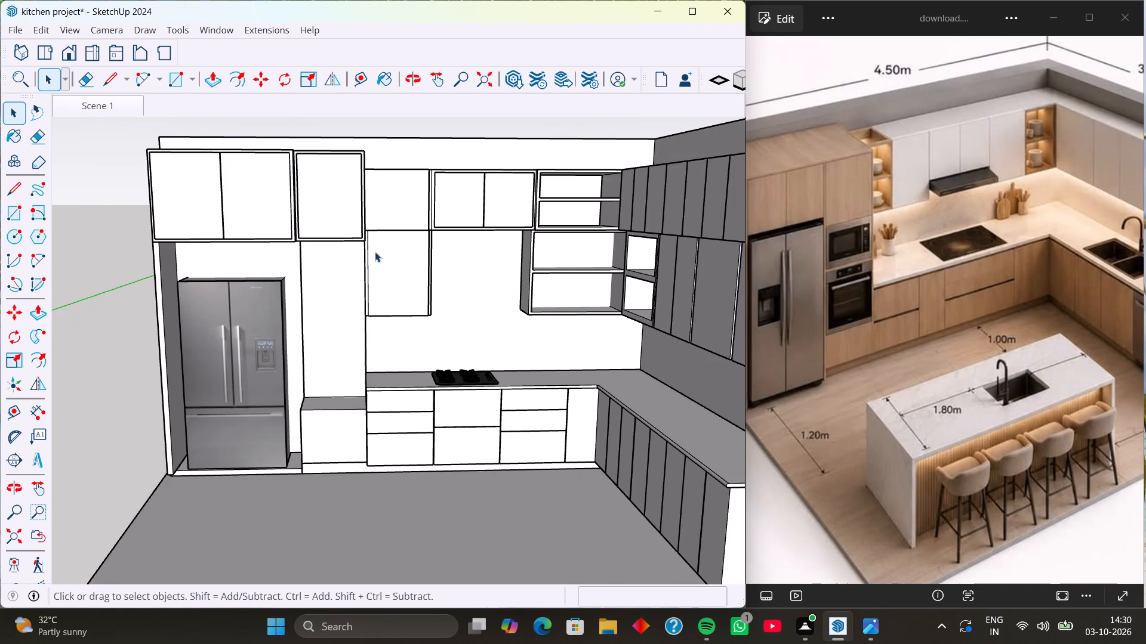
# Move the cooktop about 5' 4 15/16" off the countertop onto the open floor in front of the base cabinets.
pyautogui.moveTo(344, 251); pyautogui.dragTo(364, 353, button='middle')
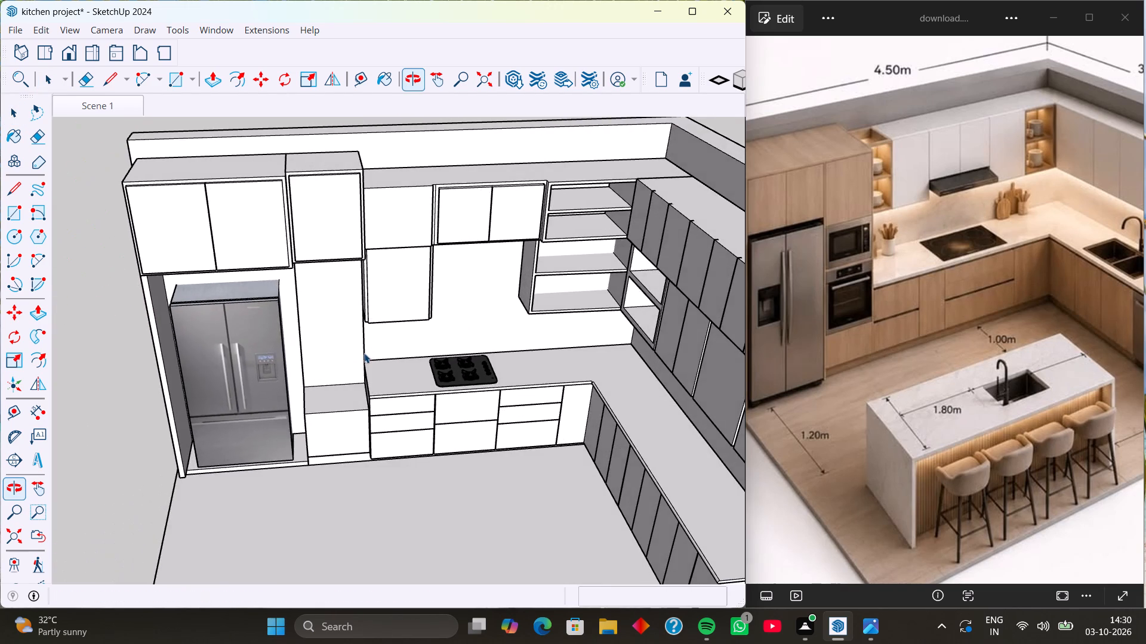
pyautogui.scroll(10, 511, 360)
pyautogui.moveTo(411, 358); pyautogui.dragTo(394, 361, button='middle')
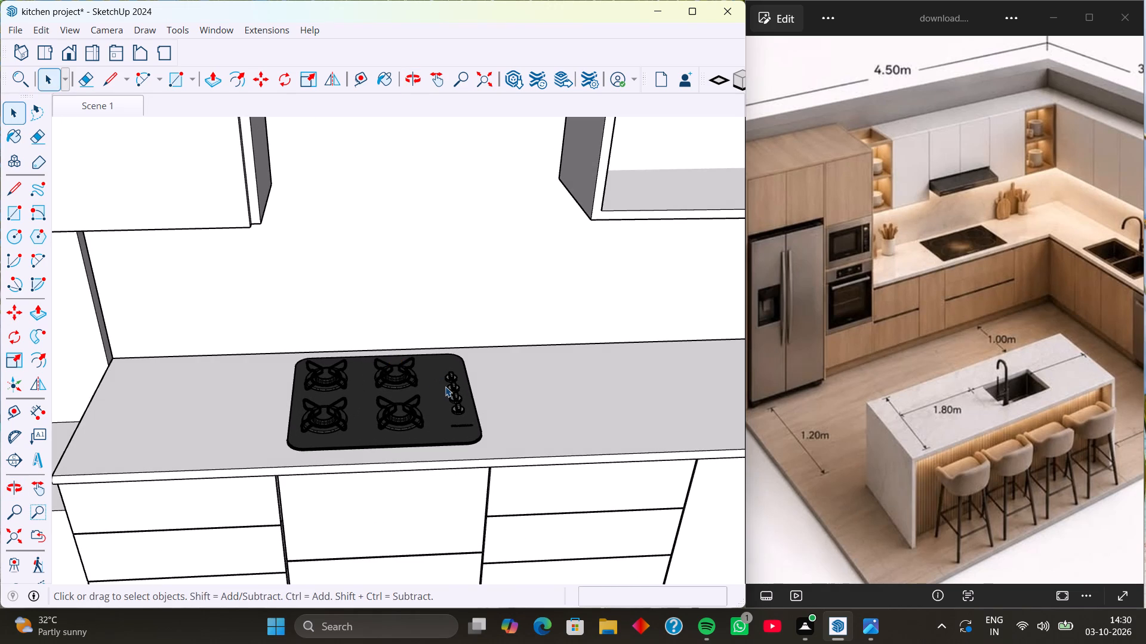
pyautogui.click(445, 386)
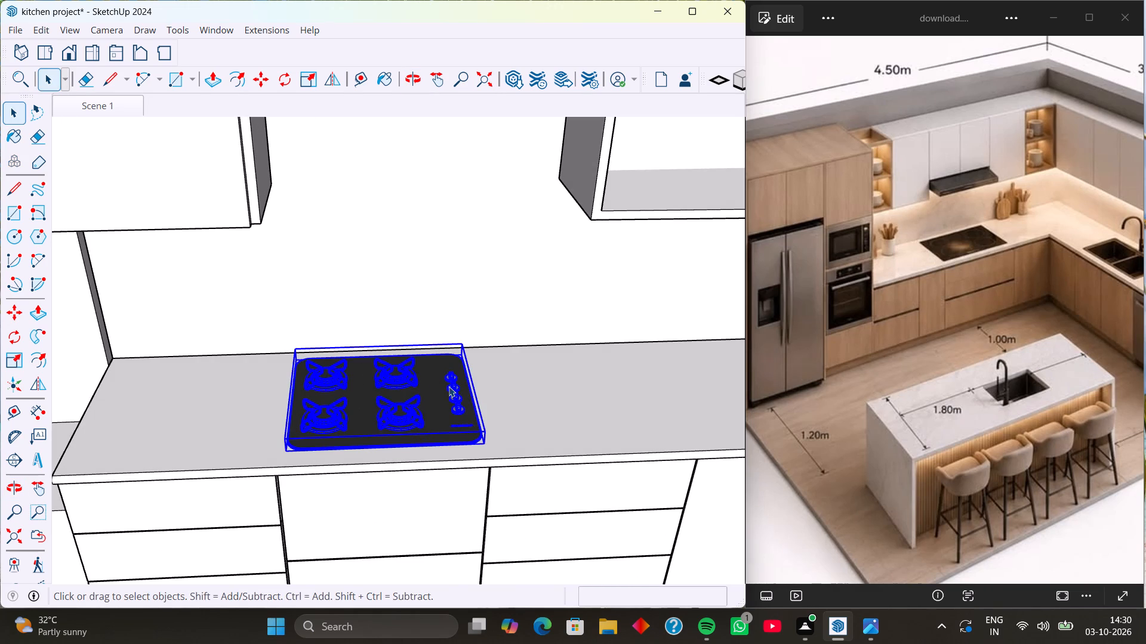
pyautogui.press('m')
pyautogui.click(479, 441)
pyautogui.scroll(-3, 389, 305)
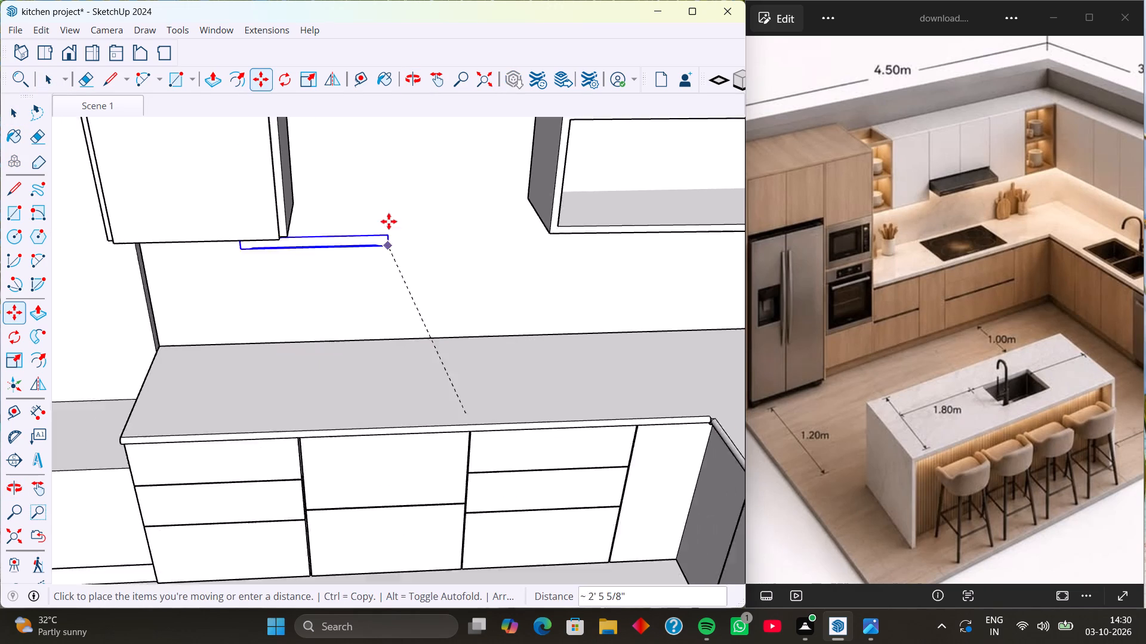
pyautogui.scroll(-12, 389, 221)
pyautogui.click(414, 484)
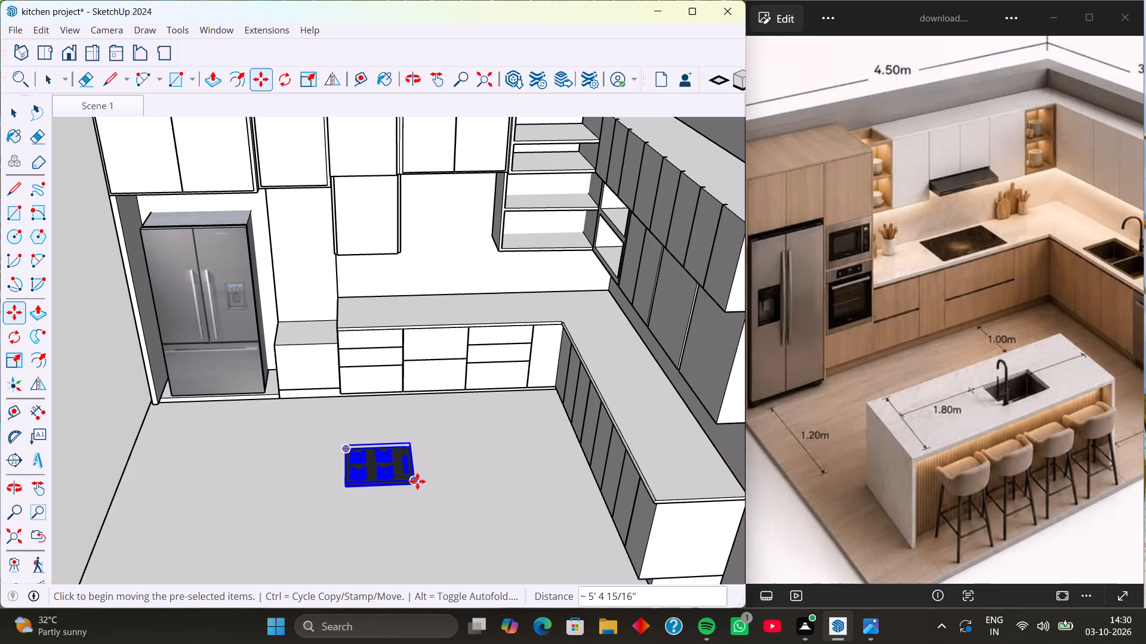
# Rotate the cooktop 90 degrees about the blue axis around its front corner so the knobs face the room.
pyautogui.press('q')
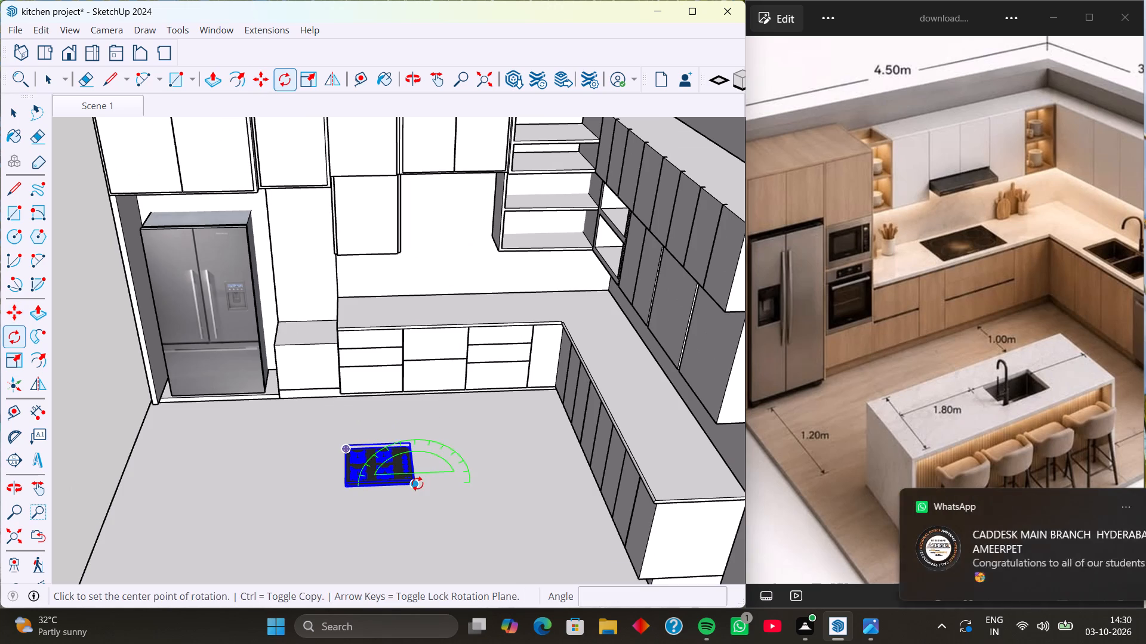
pyautogui.press('Left')
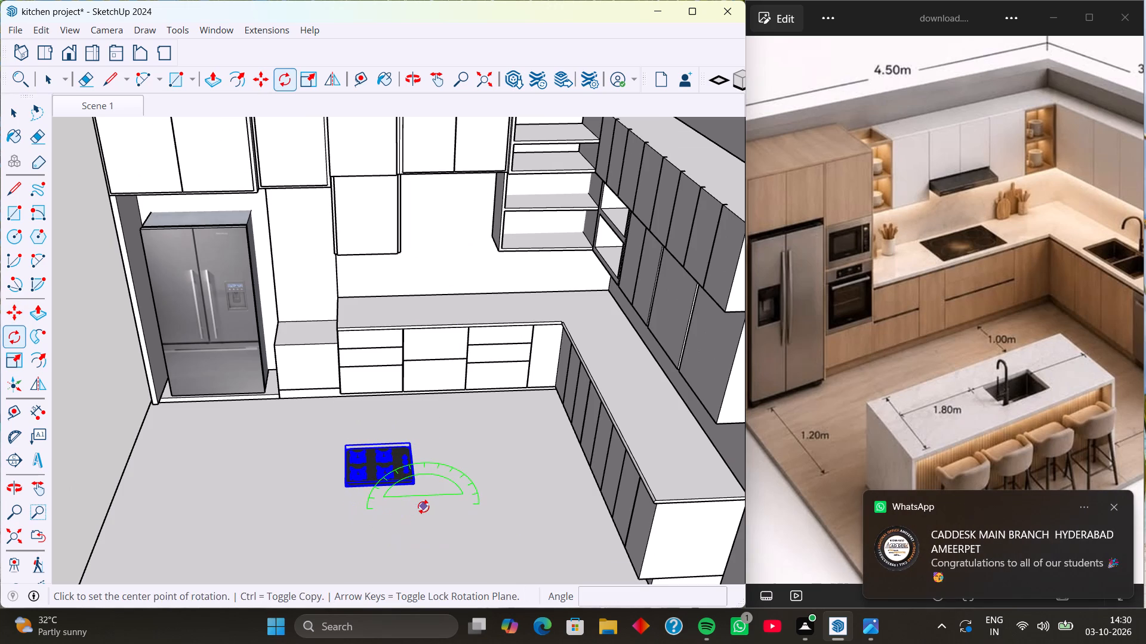
pyautogui.press('Up')
pyautogui.click(420, 489)
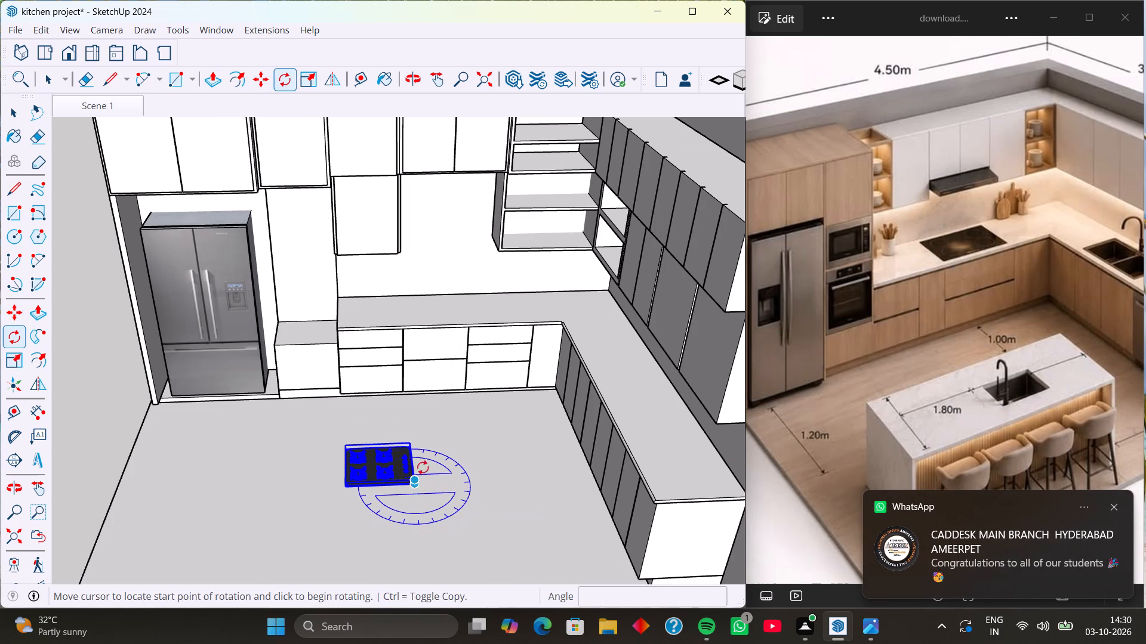
pyautogui.click(423, 419)
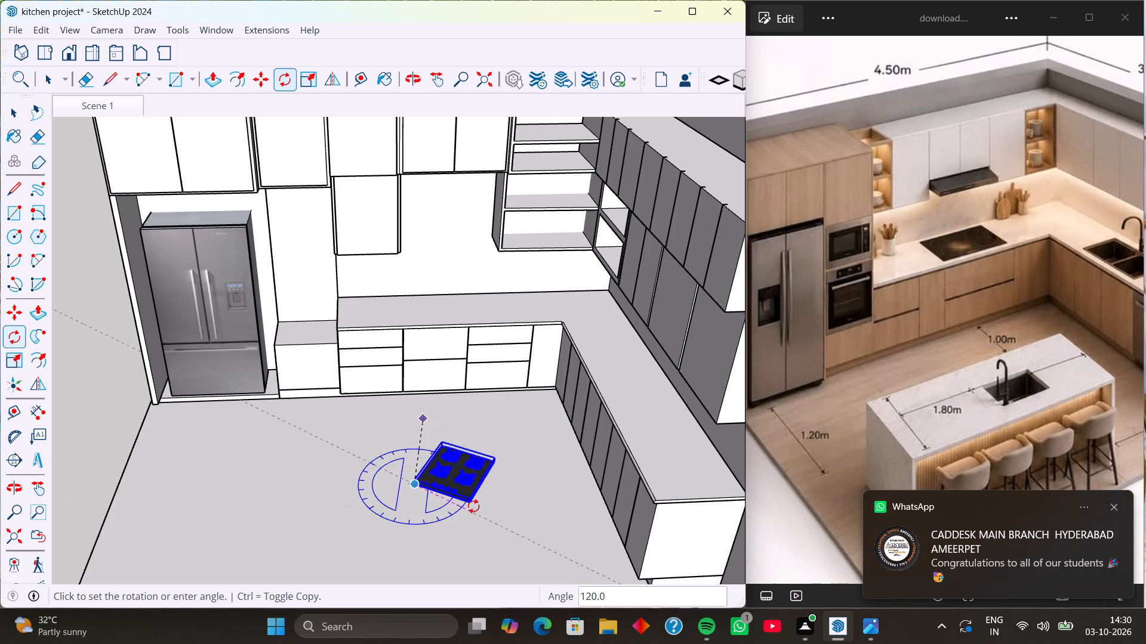
pyautogui.press('9')
pyautogui.press('0')
pyautogui.press('Return')
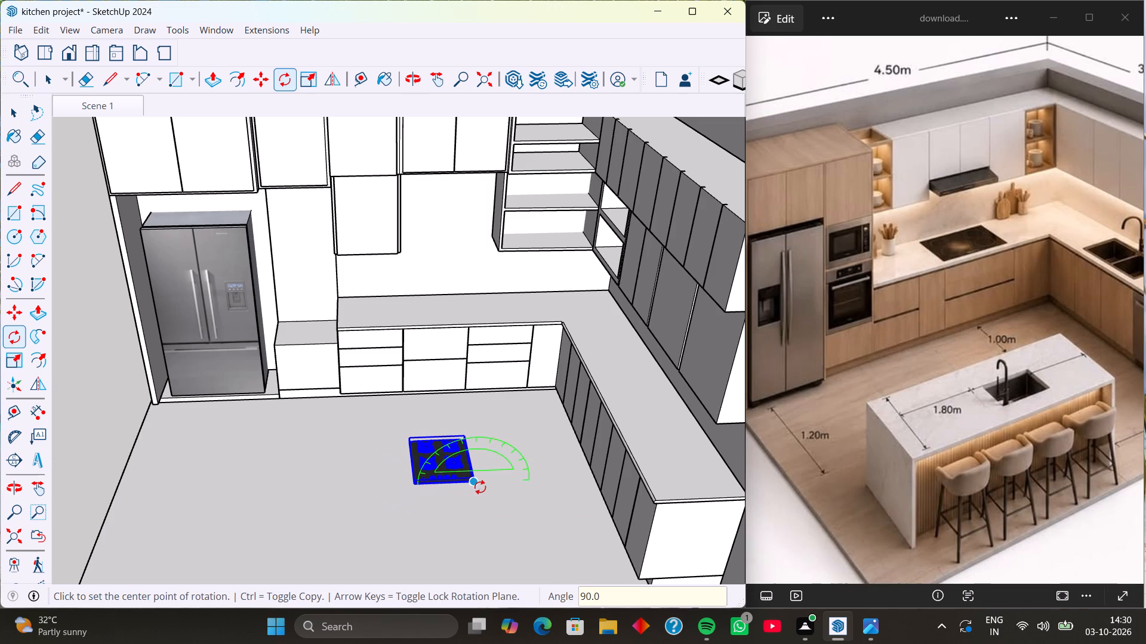
pyautogui.scroll(5, 319, 524)
pyautogui.scroll(4, 430, 501)
pyautogui.moveTo(399, 500); pyautogui.dragTo(356, 509, button='middle')
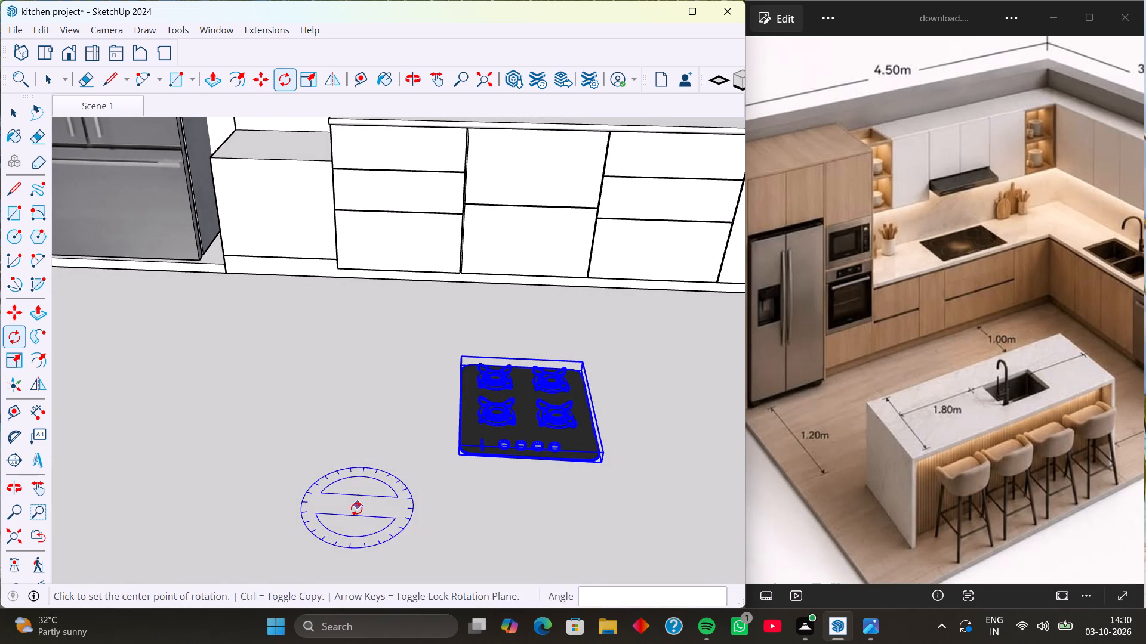
pyautogui.press('space')
# Move the rotated cooktop about 4' 11 3/16" from the floor onto the countertop above the two-drawer unit, near its front edge.
pyautogui.press('m')
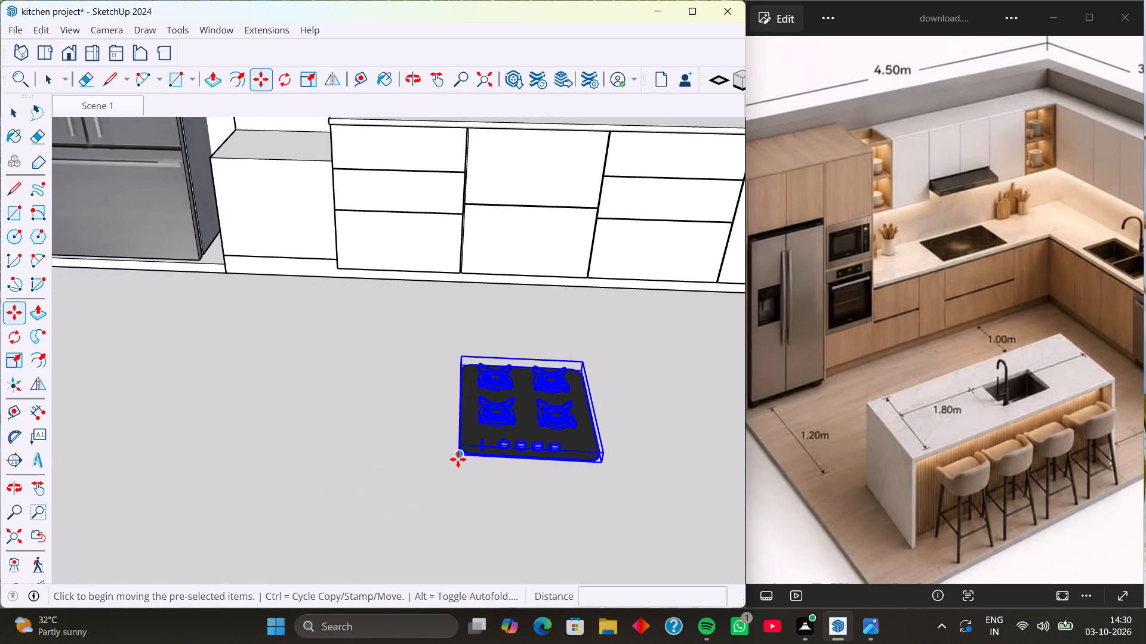
pyautogui.click(460, 456)
pyautogui.scroll(-13, 578, 587)
pyautogui.scroll(12, 491, 231)
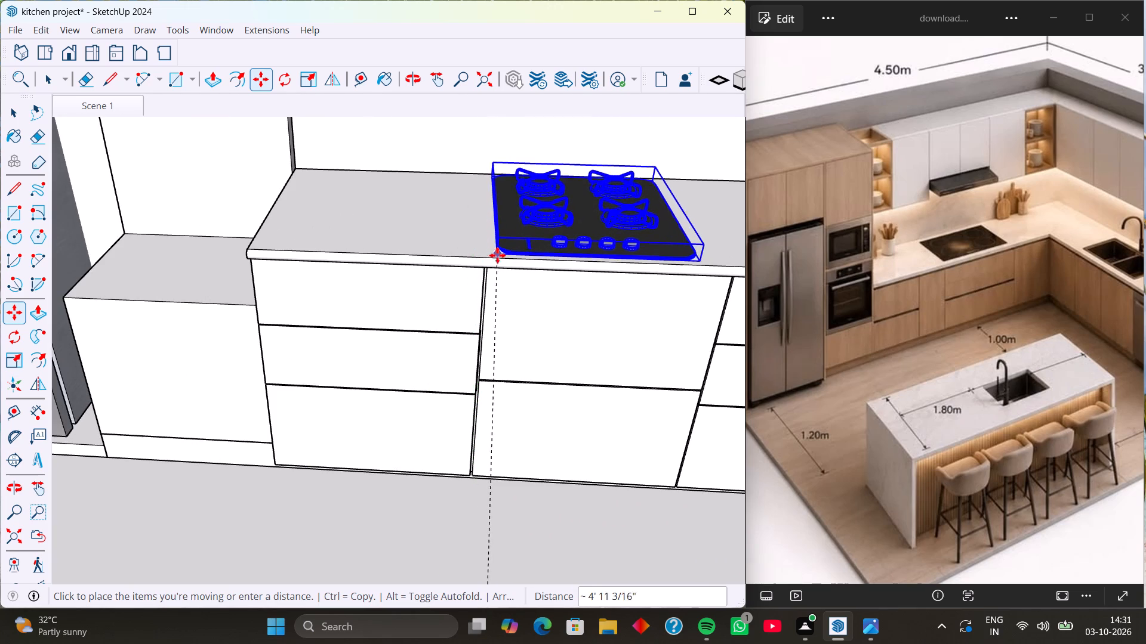
pyautogui.click(497, 256)
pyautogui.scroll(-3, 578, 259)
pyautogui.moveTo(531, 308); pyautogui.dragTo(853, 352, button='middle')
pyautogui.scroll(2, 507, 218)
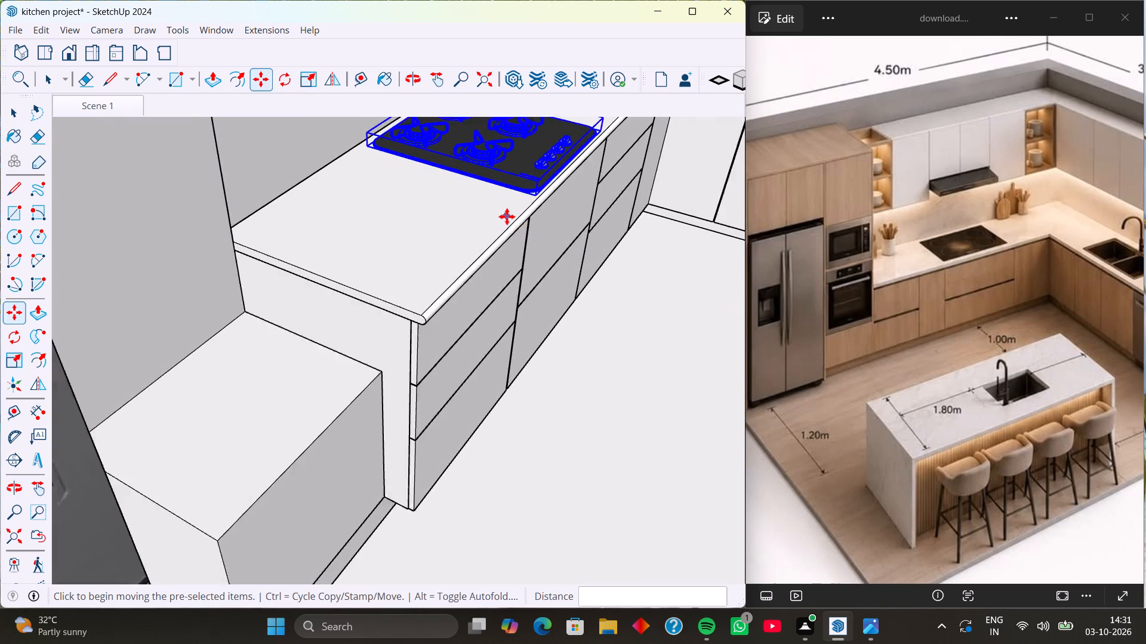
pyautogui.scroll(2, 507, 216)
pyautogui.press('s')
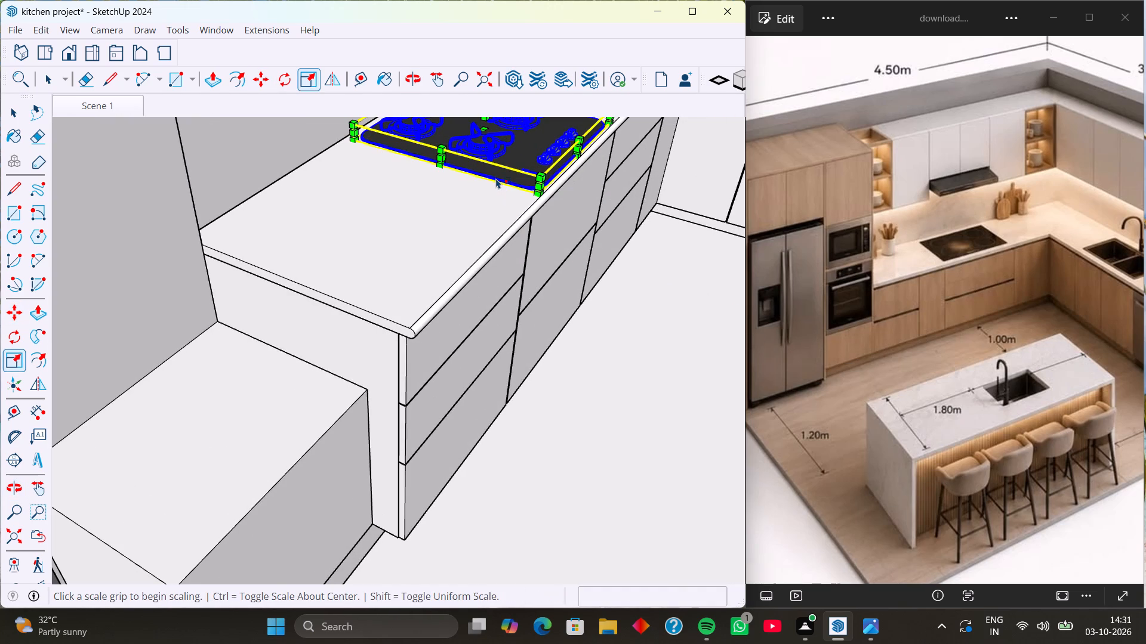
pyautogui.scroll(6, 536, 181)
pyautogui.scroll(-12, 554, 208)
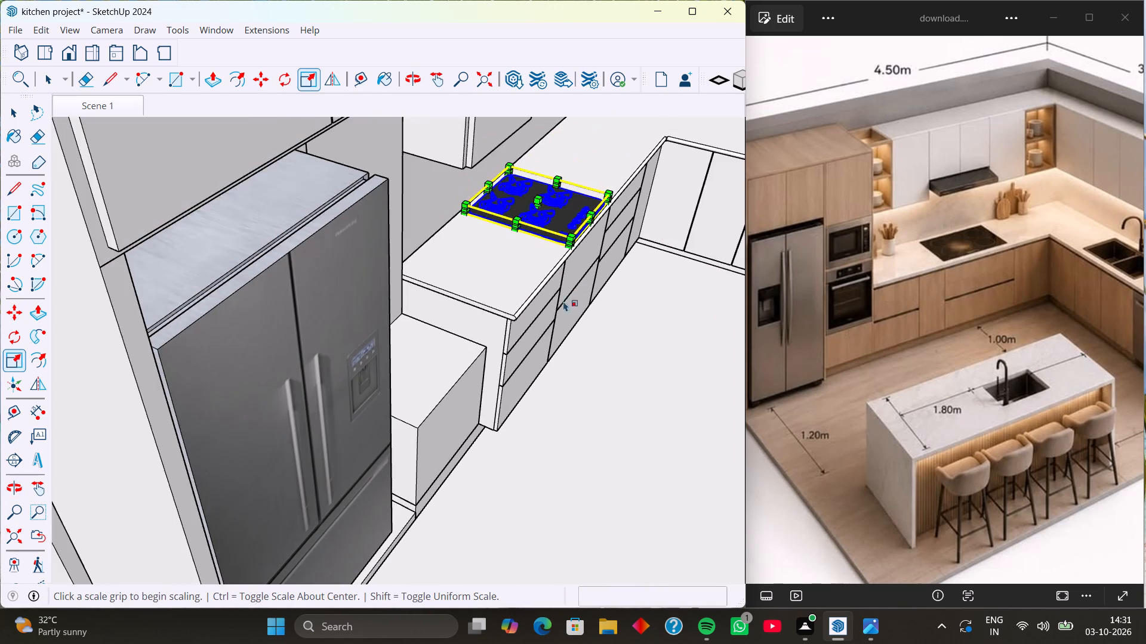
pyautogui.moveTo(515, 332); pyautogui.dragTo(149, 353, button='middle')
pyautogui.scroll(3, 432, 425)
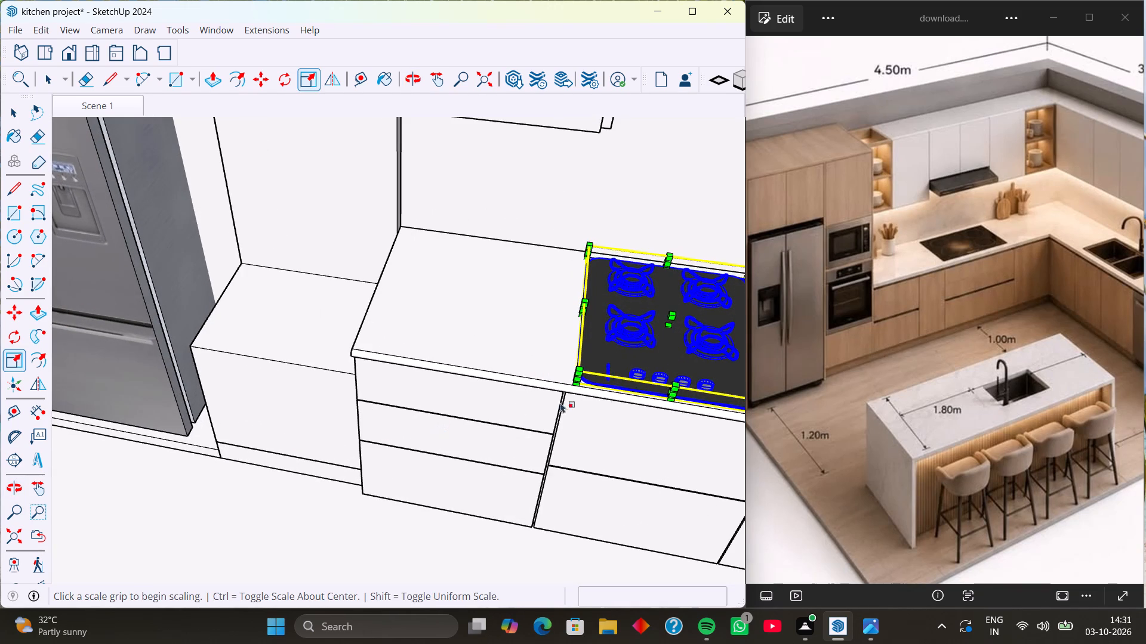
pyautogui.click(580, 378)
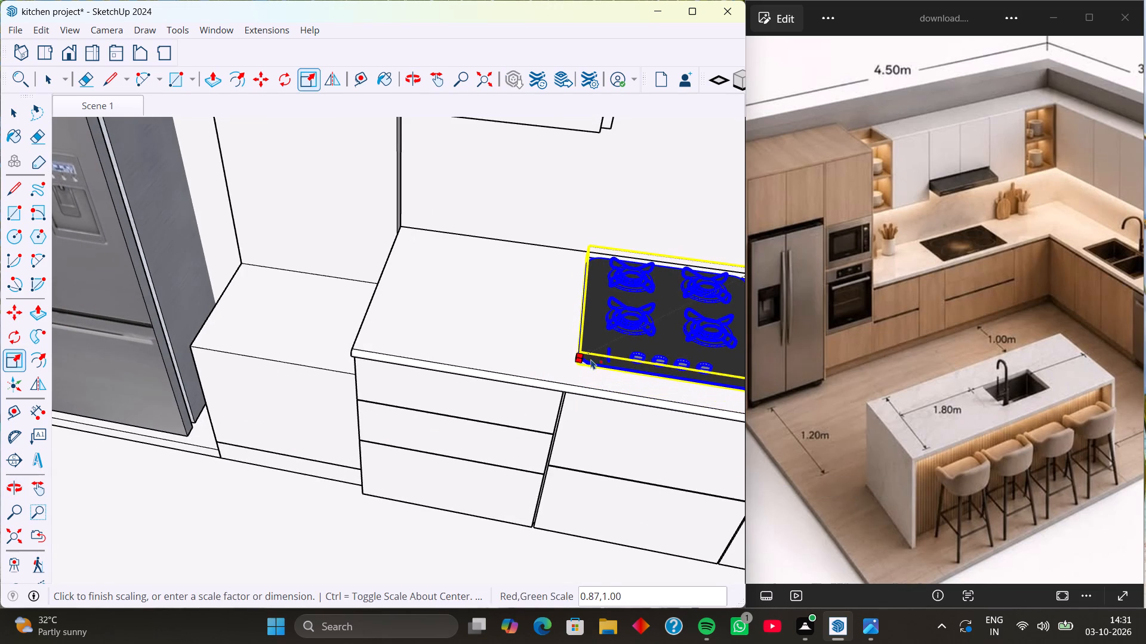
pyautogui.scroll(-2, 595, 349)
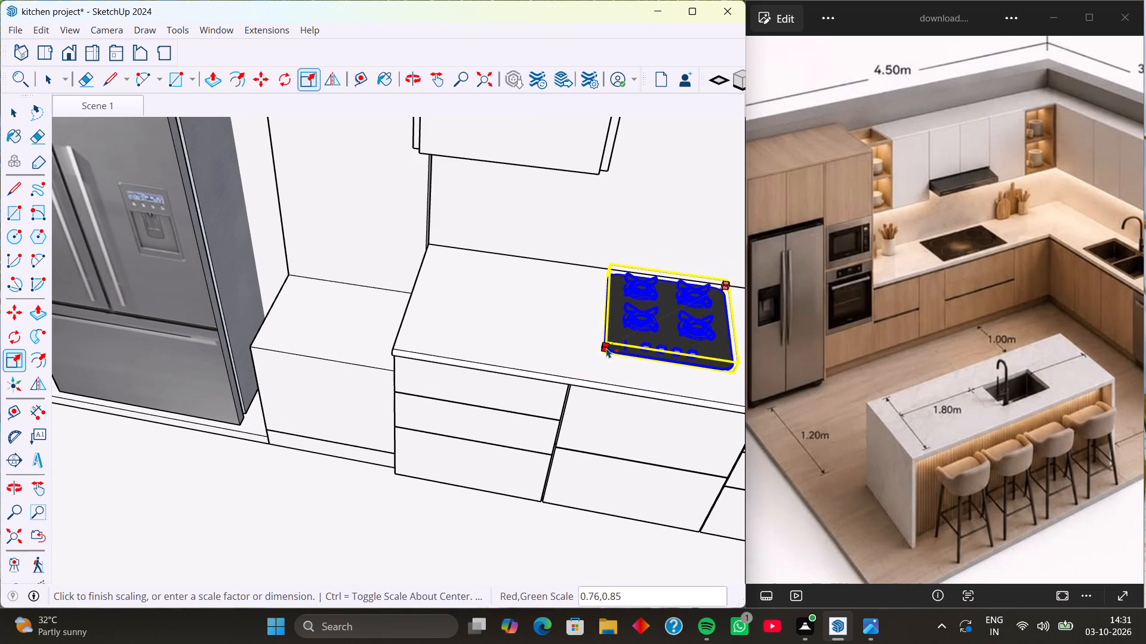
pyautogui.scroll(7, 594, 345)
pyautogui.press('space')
# Scale the cooktop from its front corner by 0.82 on red and 1.00 on green, keeping the opposite rear corner fixed.
pyautogui.scroll(5, 559, 387)
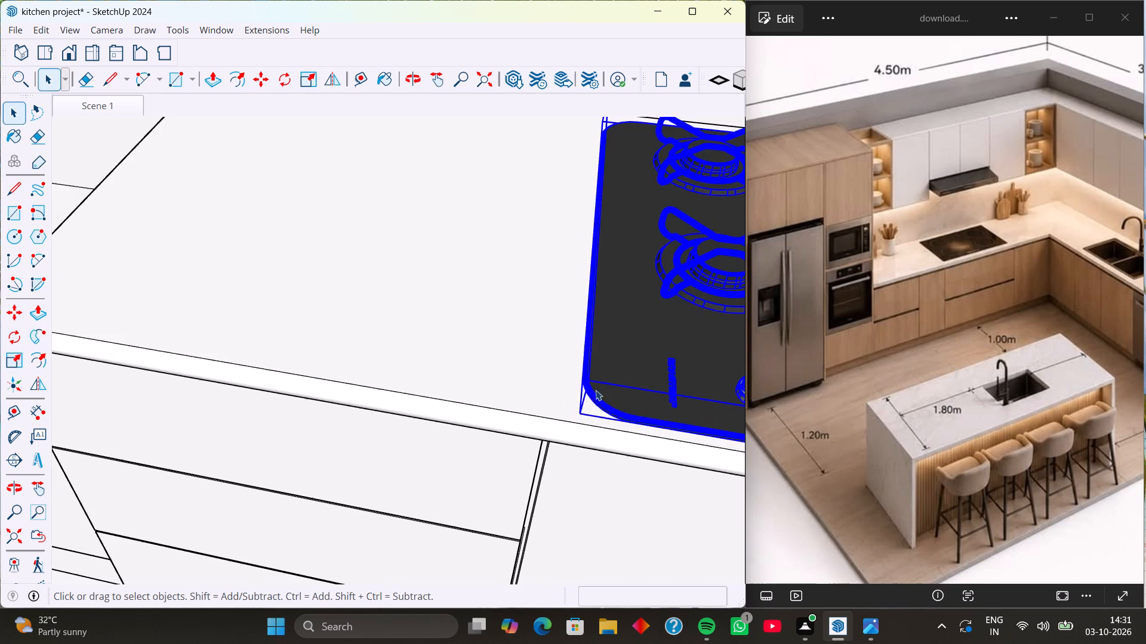
pyautogui.press('s')
pyautogui.scroll(5, 586, 417)
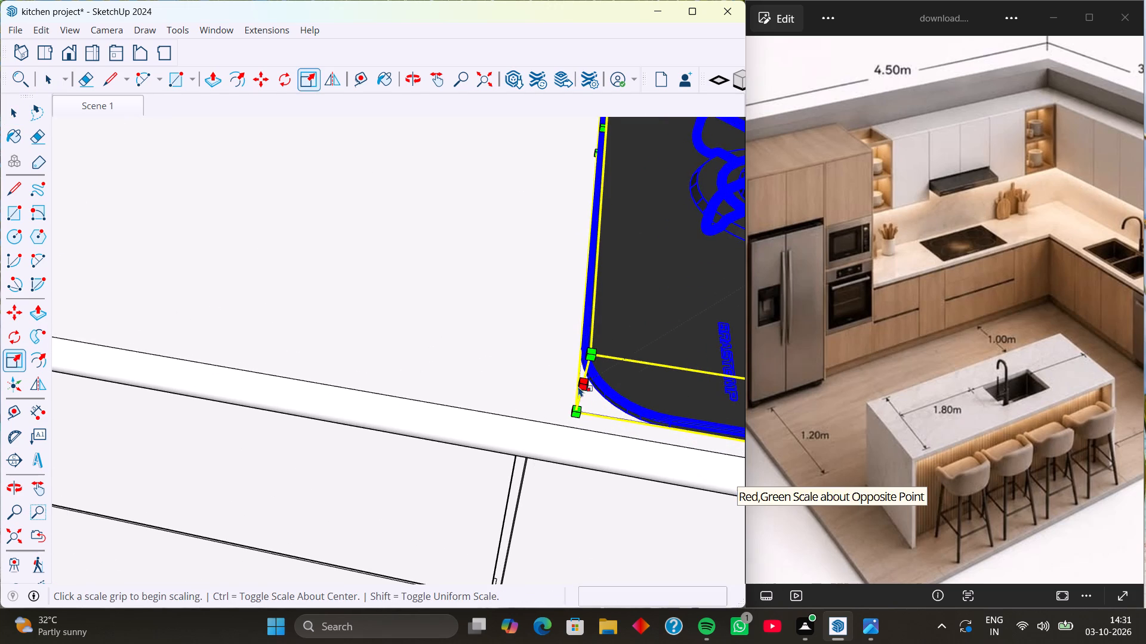
pyautogui.click(578, 386)
pyautogui.scroll(-5, 615, 363)
pyautogui.scroll(-5, 212, 312)
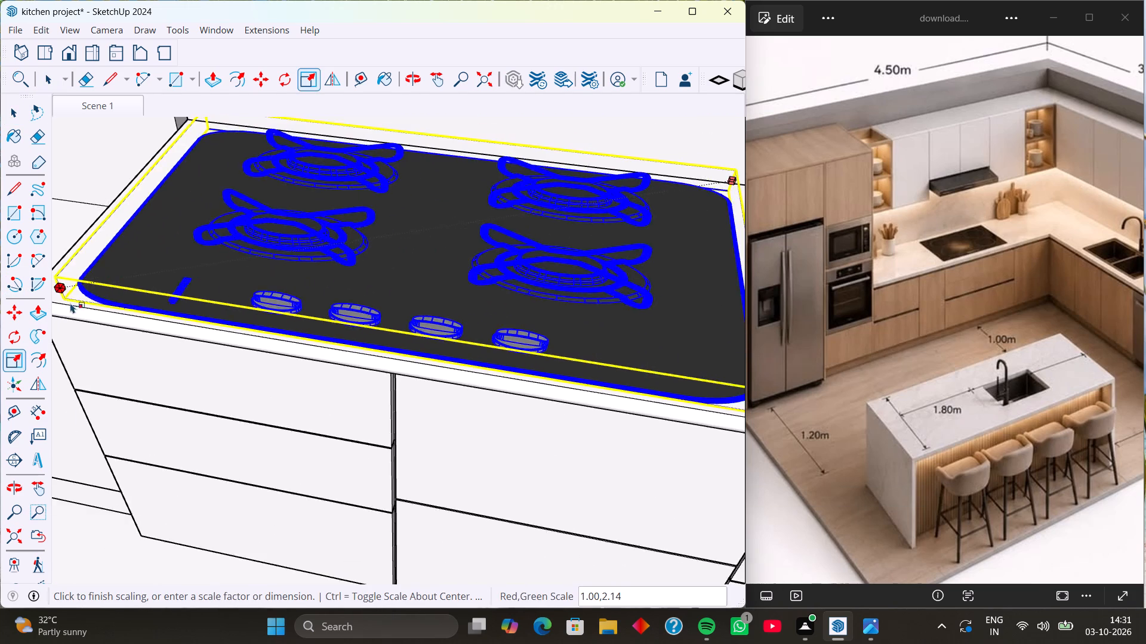
pyautogui.scroll(-2, 111, 307)
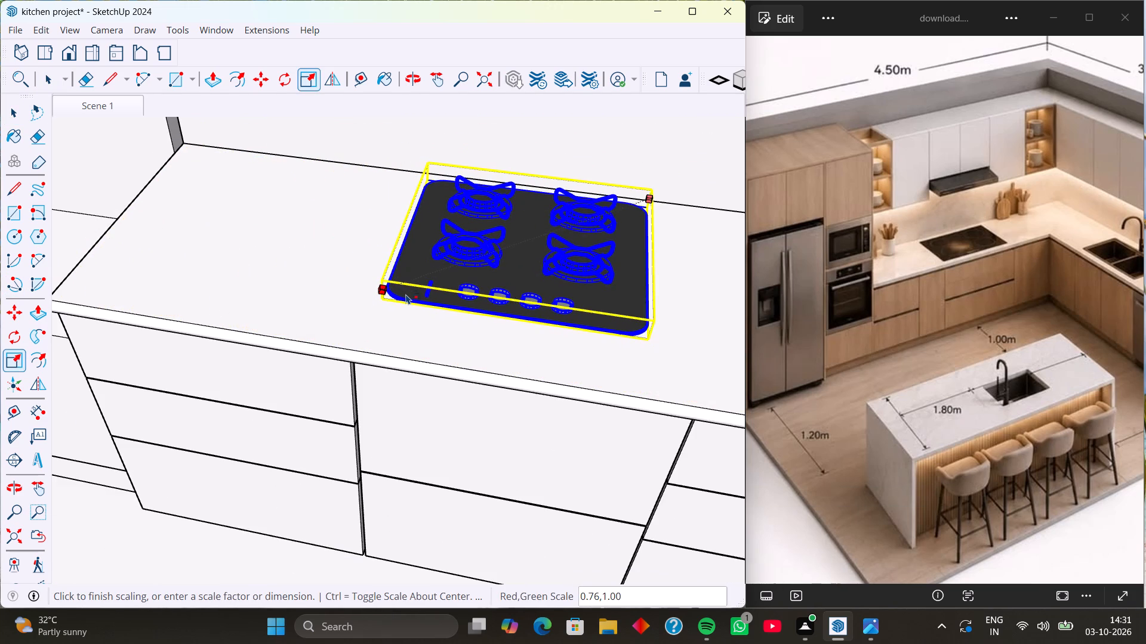
pyautogui.scroll(3, 411, 293)
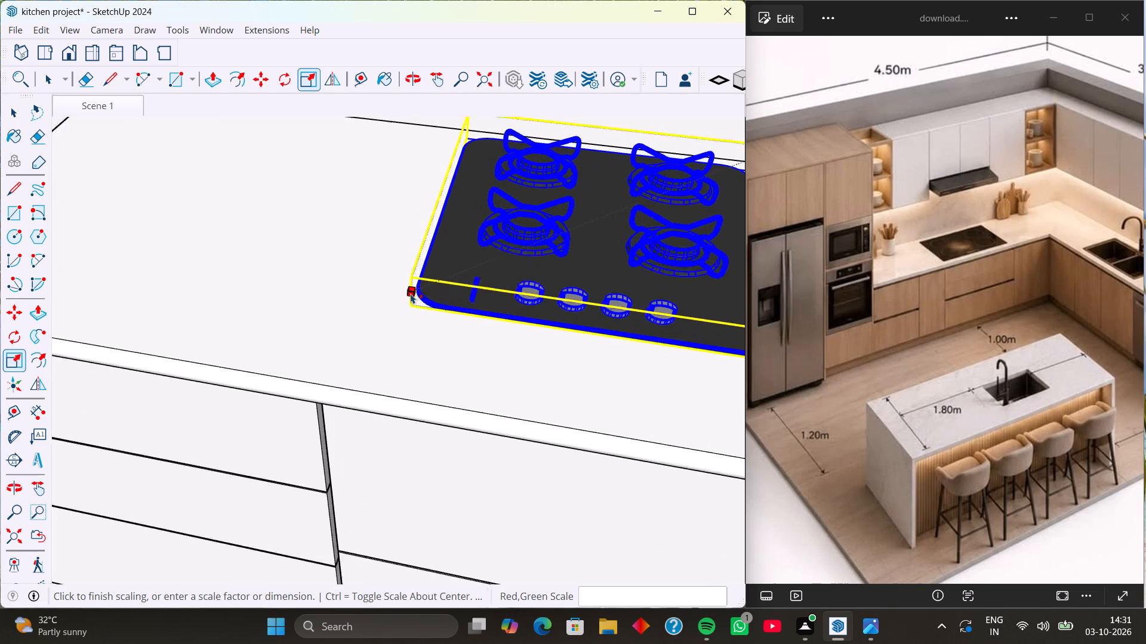
pyautogui.scroll(2, 411, 293)
pyautogui.scroll(-4, 411, 295)
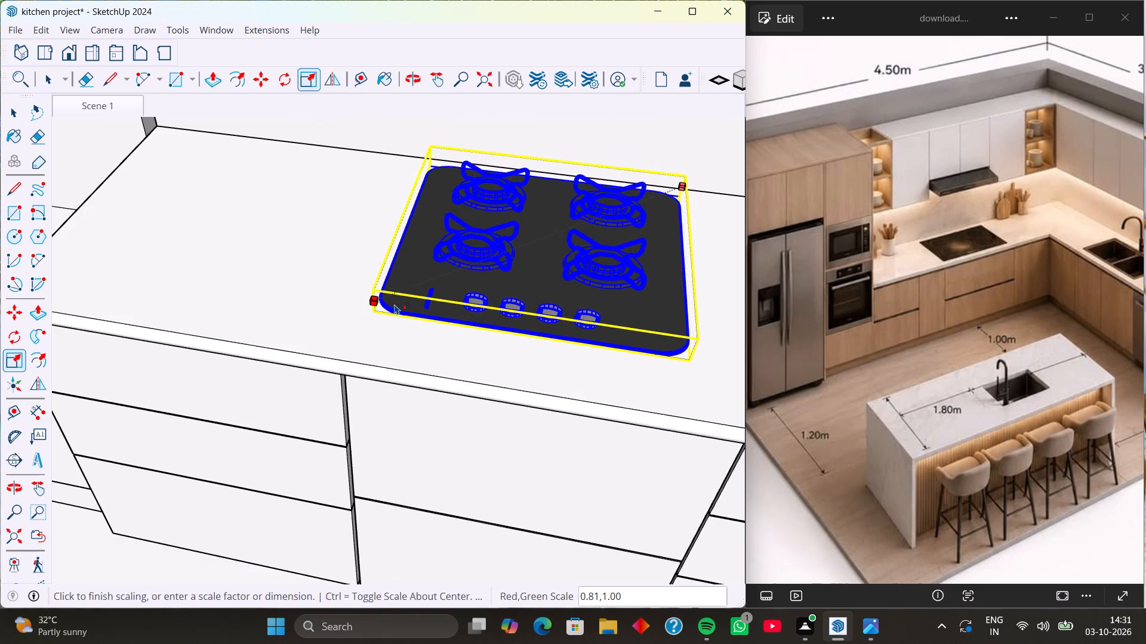
pyautogui.click(369, 302)
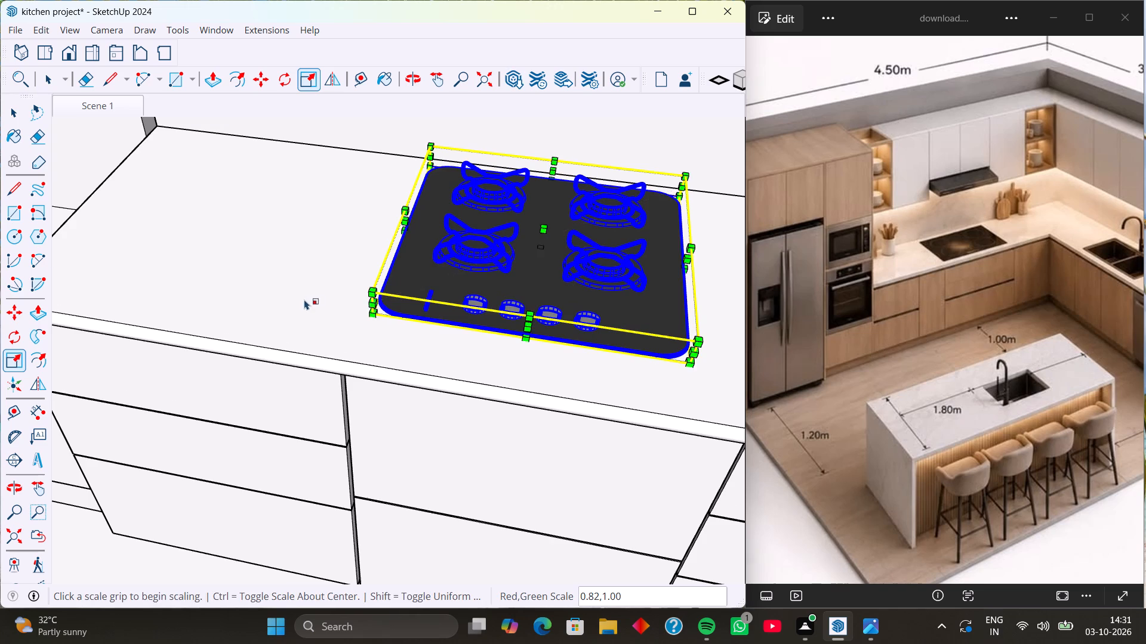
pyautogui.scroll(-5, 304, 299)
pyautogui.press('space')
pyautogui.click(325, 302)
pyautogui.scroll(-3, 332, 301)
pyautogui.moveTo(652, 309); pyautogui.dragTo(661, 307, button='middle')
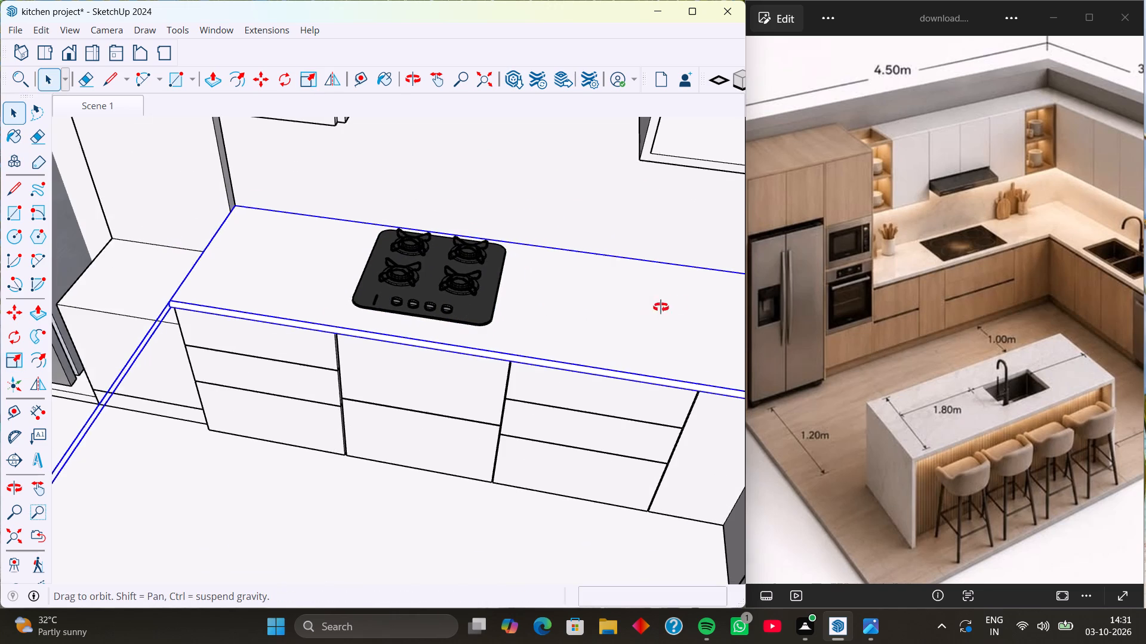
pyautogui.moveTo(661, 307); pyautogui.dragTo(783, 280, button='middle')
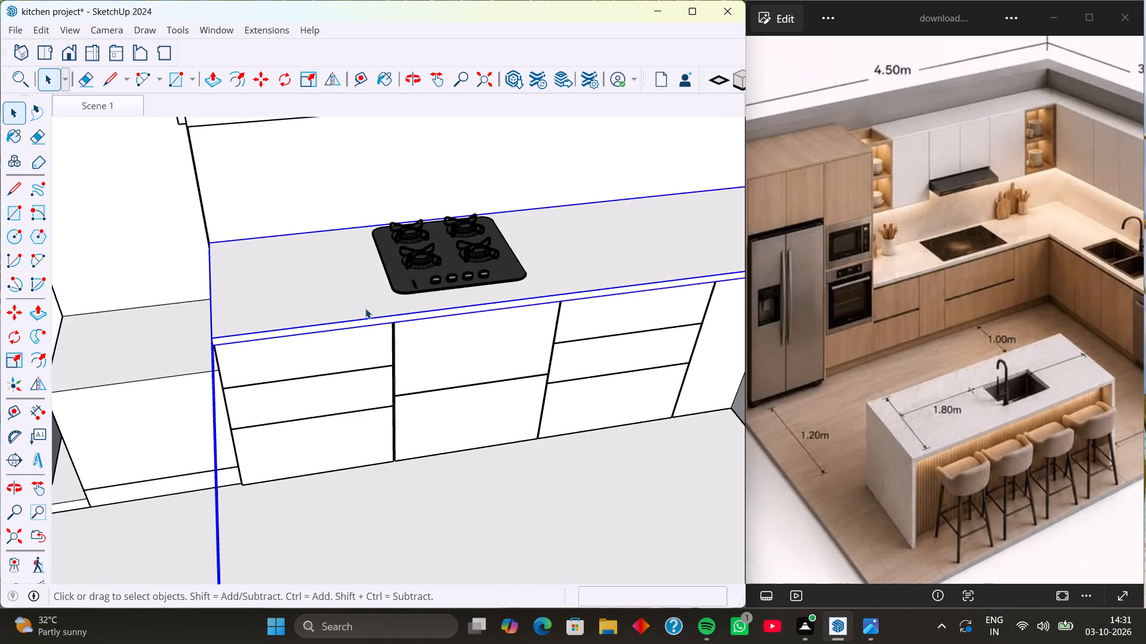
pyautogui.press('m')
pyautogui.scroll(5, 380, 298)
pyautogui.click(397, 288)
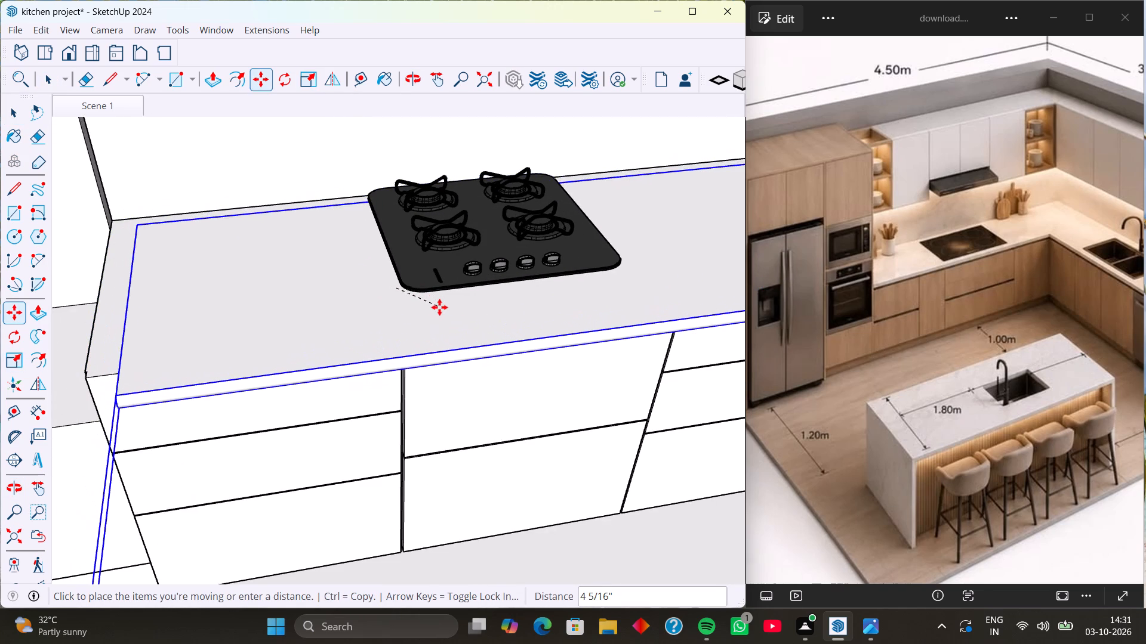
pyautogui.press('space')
# Move the cooktop by its front corner closer to the countertop's front edge, above the two-drawer unit.
pyautogui.click(420, 286)
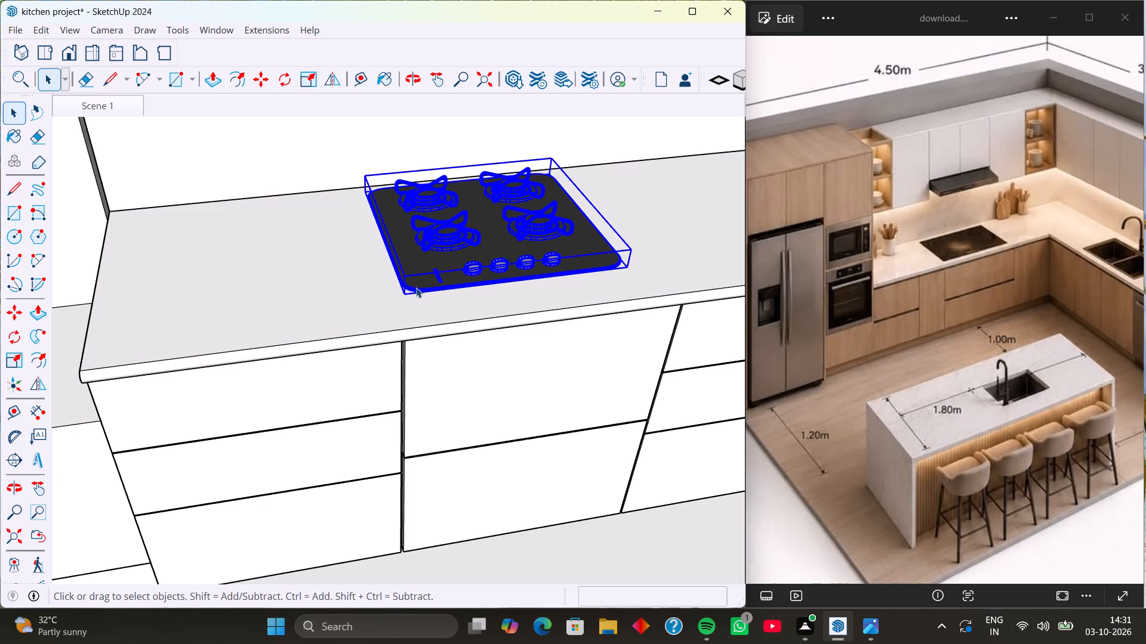
pyautogui.press('m')
pyautogui.click(401, 293)
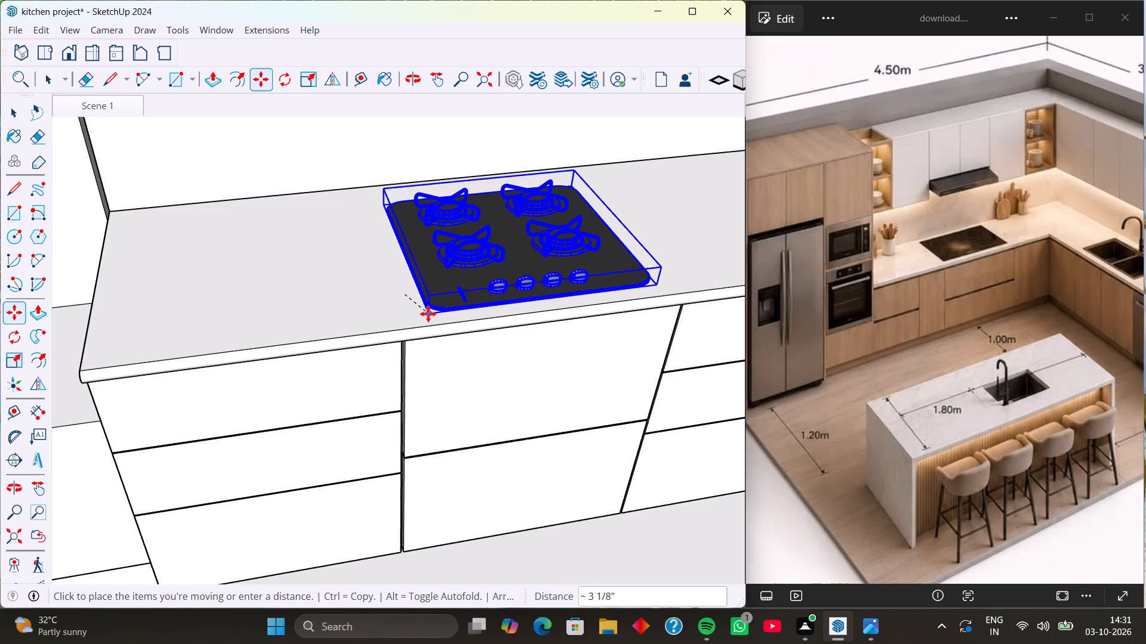
pyautogui.scroll(5, 428, 314)
pyautogui.moveTo(426, 324); pyautogui.dragTo(363, 291, button='middle')
pyautogui.scroll(1, 363, 292)
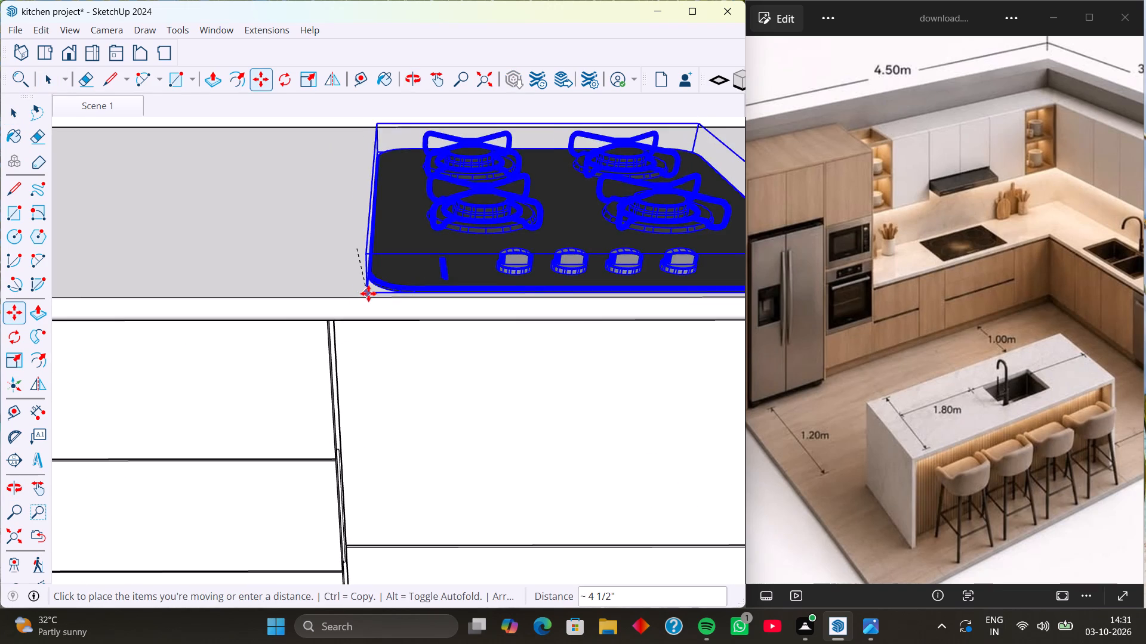
pyautogui.scroll(6, 369, 284)
pyautogui.click(369, 283)
# Examine the cooktop's placement against the countertop edge and the drawer units, from counter level and from above.
pyautogui.scroll(2, 464, 285)
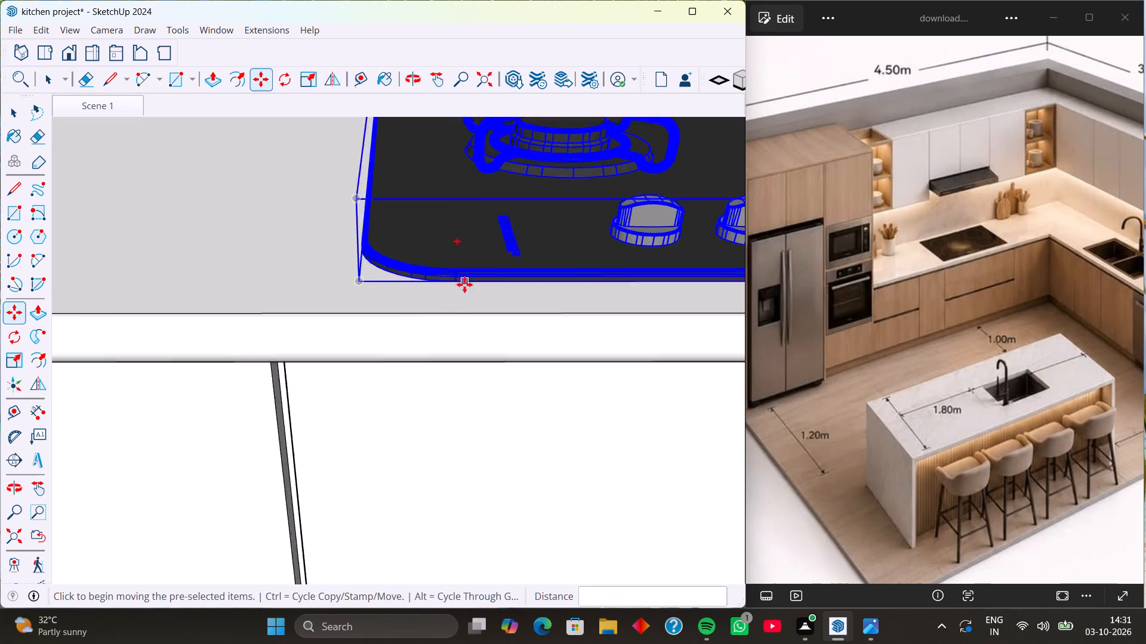
pyautogui.scroll(3, 464, 284)
pyautogui.moveTo(478, 318); pyautogui.dragTo(423, 237, button='middle')
pyautogui.scroll(-11, 514, 241)
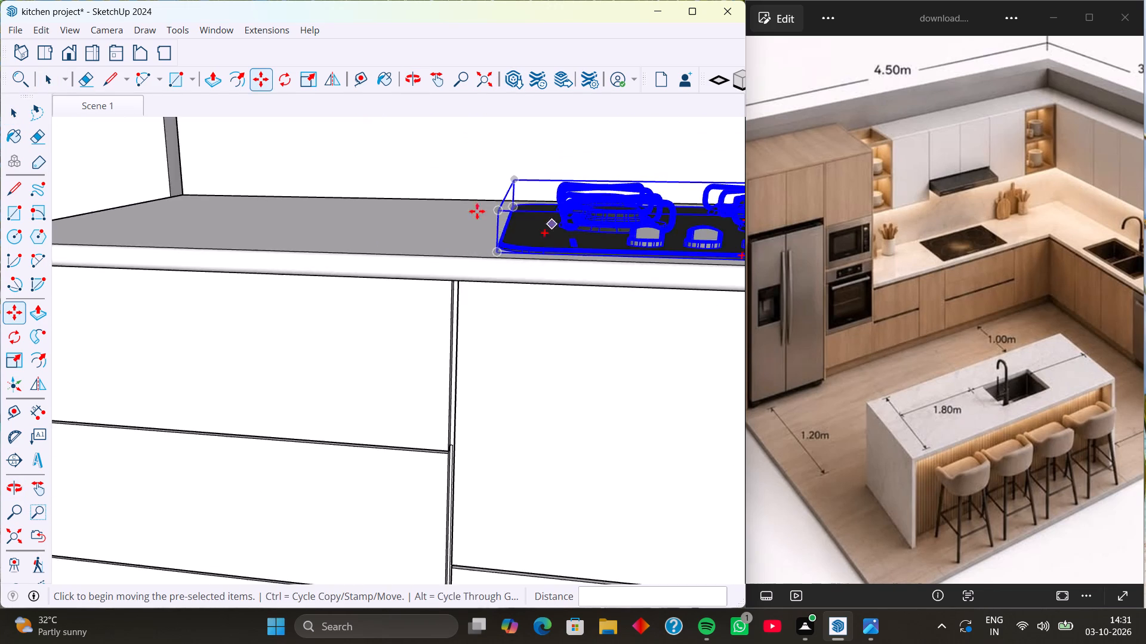
pyautogui.scroll(-10, 477, 211)
pyautogui.press('space')
pyautogui.click(397, 423)
pyautogui.scroll(-2, 448, 330)
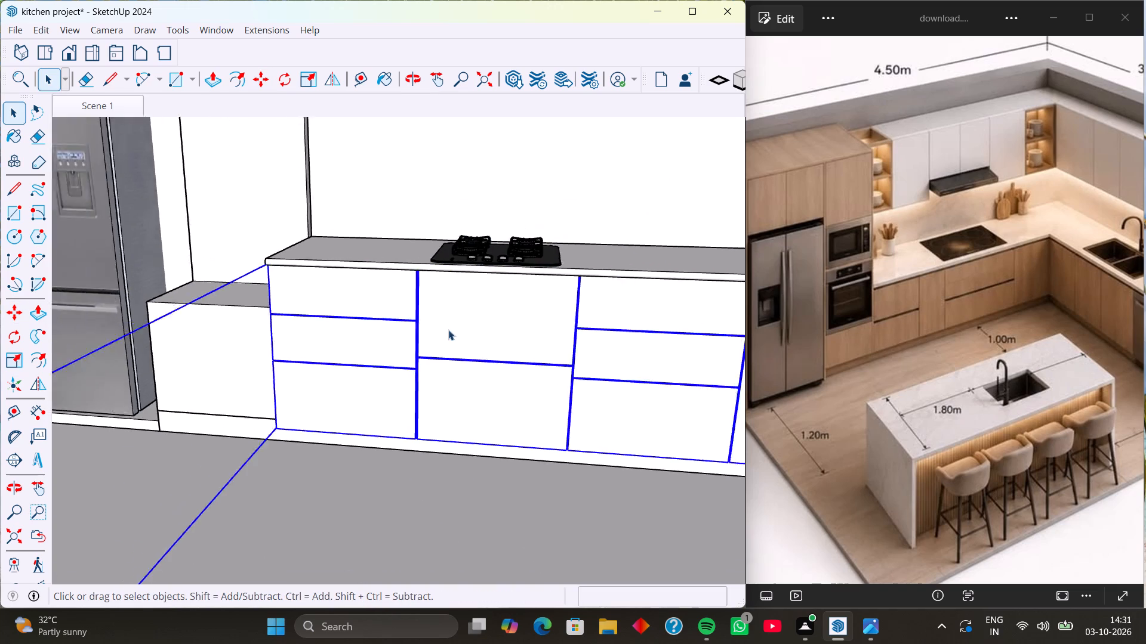
pyautogui.scroll(-7, 448, 330)
pyautogui.moveTo(476, 313); pyautogui.dragTo(503, 511, button='middle')
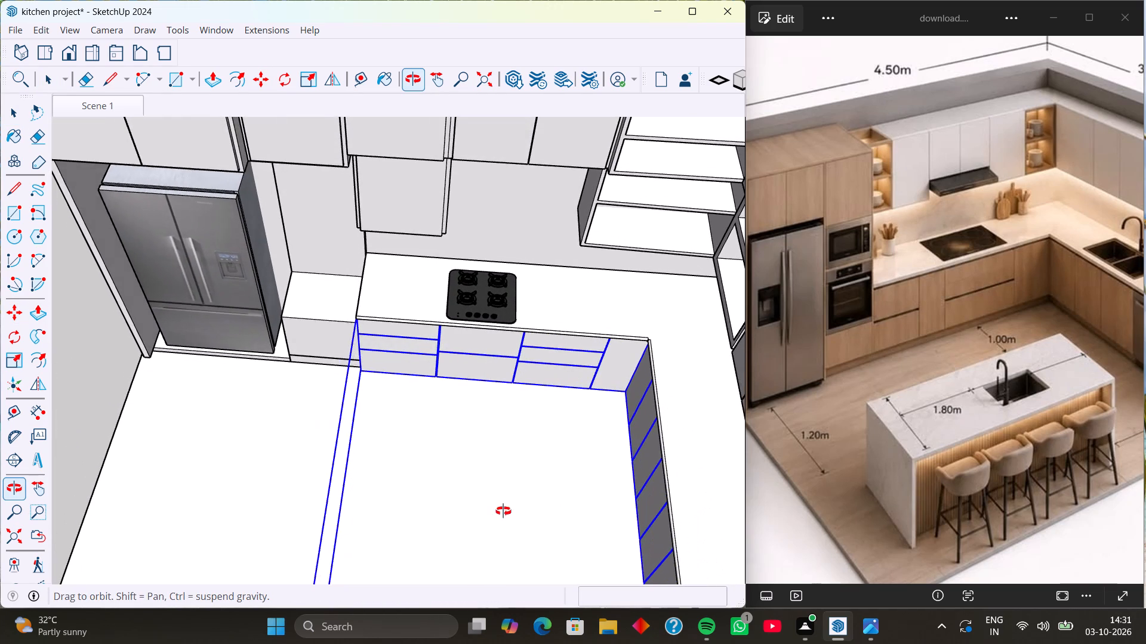
pyautogui.moveTo(503, 511); pyautogui.dragTo(503, 510, button='middle')
pyautogui.scroll(-3, 552, 335)
pyautogui.moveTo(532, 340); pyautogui.dragTo(466, 388, button='middle')
# Move the cooktop along the green axis, back from the countertop's front edge toward the wall.
pyautogui.scroll(12, 517, 312)
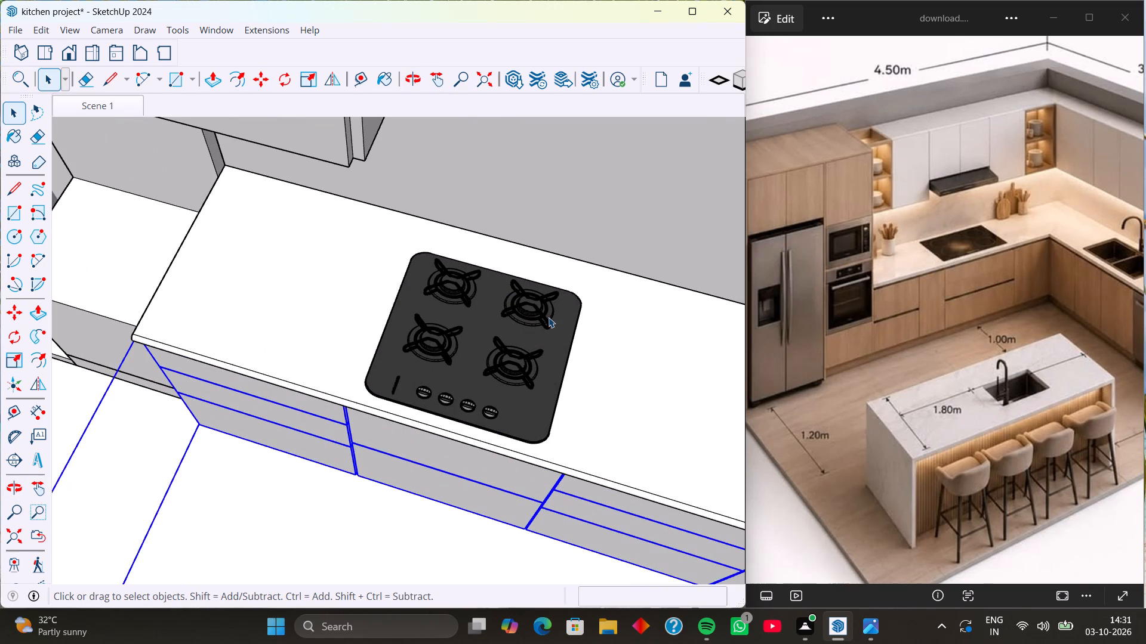
pyautogui.click(549, 317)
pyautogui.press('m')
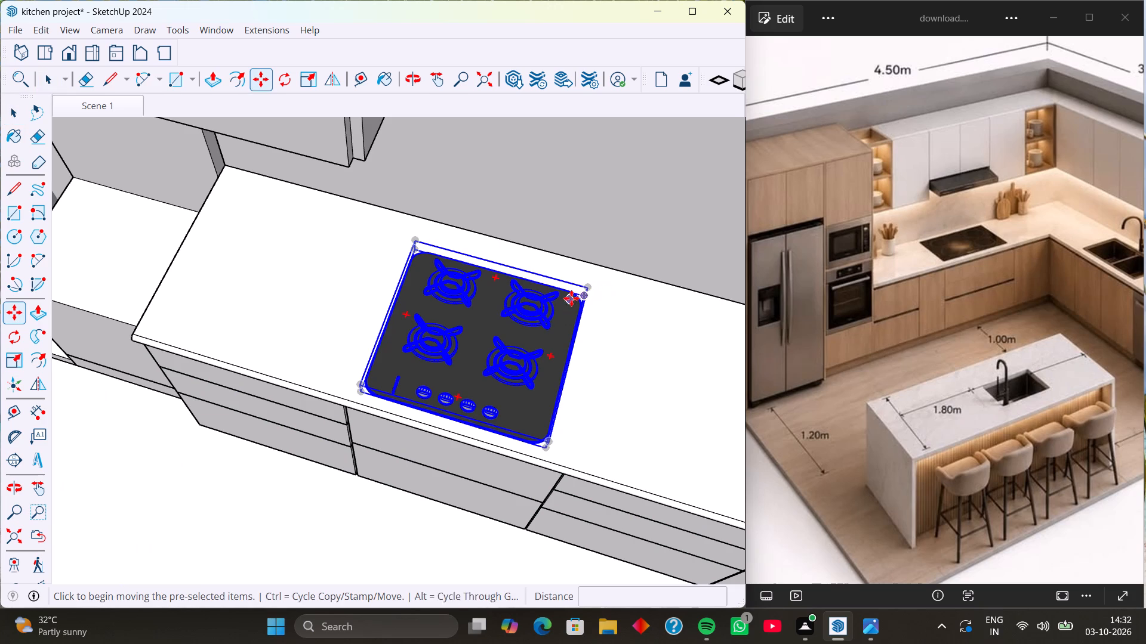
pyautogui.click(584, 290)
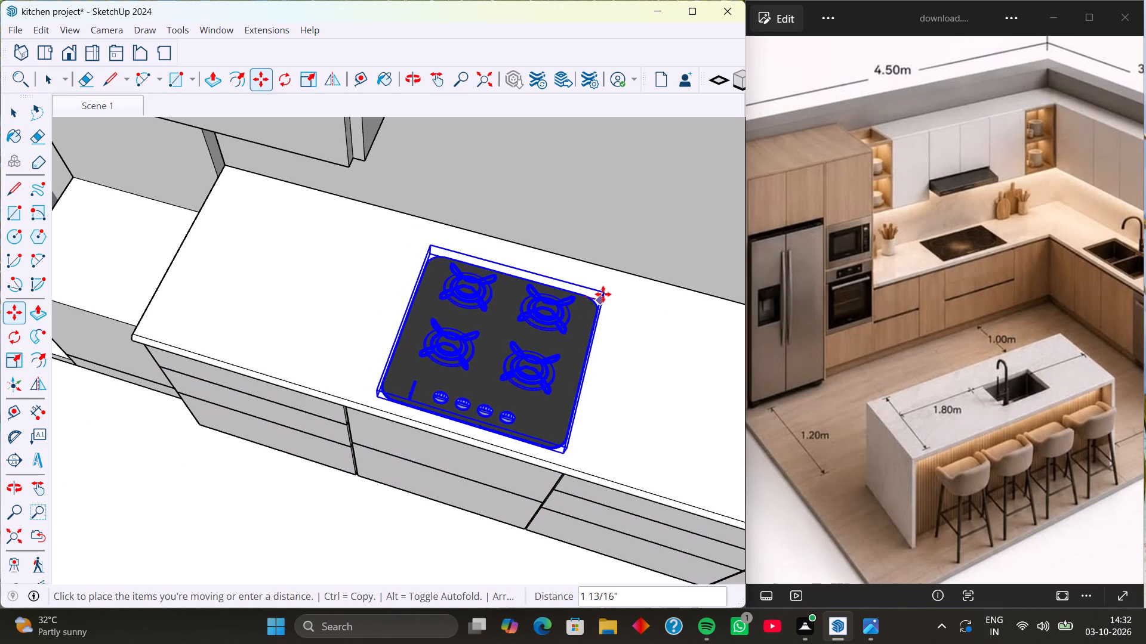
pyautogui.press('Left')
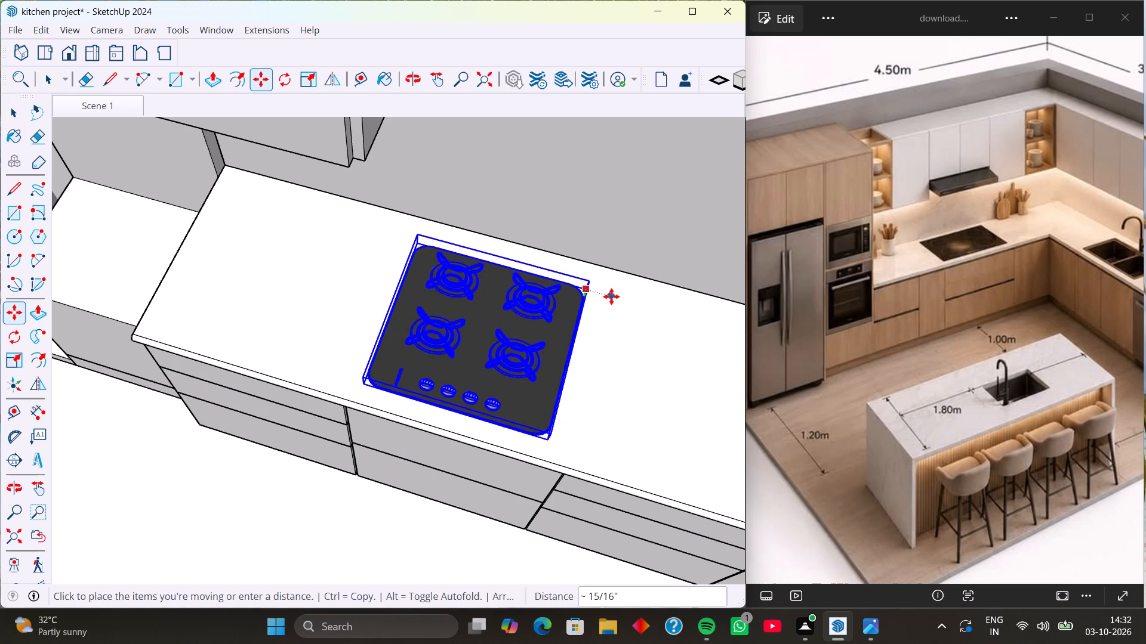
pyautogui.click(649, 309)
pyautogui.scroll(-3, 607, 311)
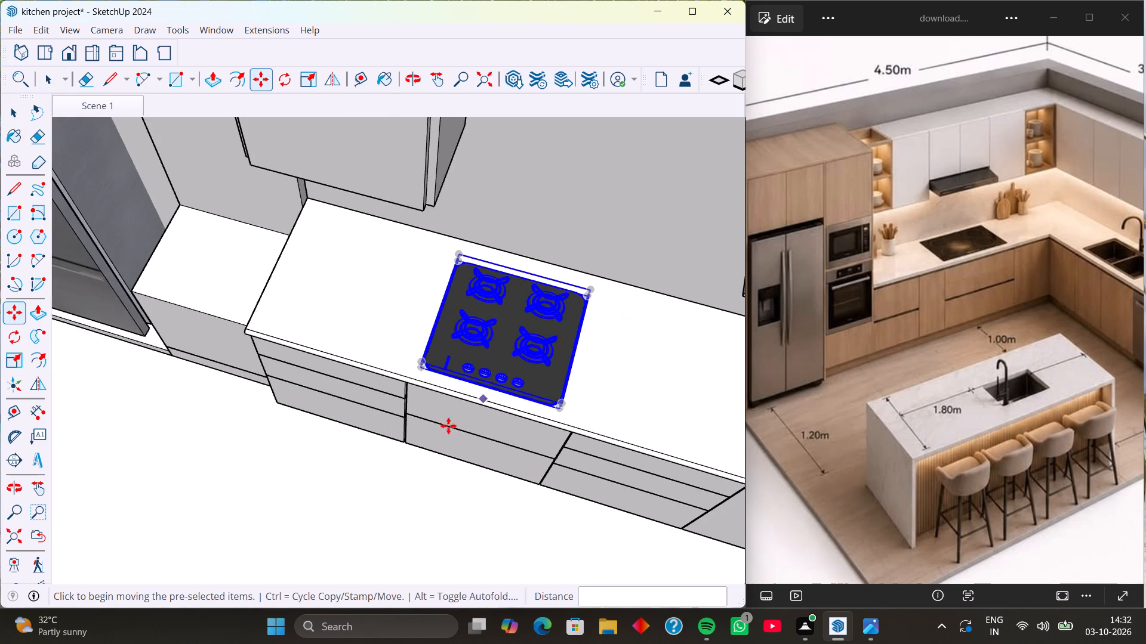
pyautogui.moveTo(446, 429); pyautogui.dragTo(501, 250, button='middle')
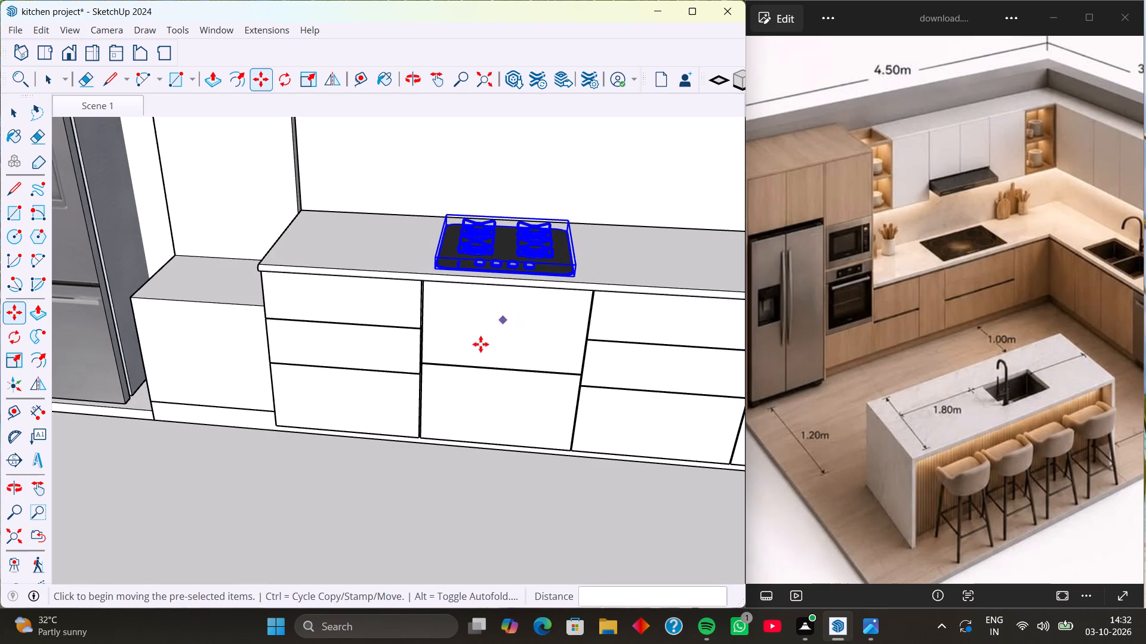
pyautogui.click(472, 369)
pyautogui.press('space')
pyautogui.click(472, 369)
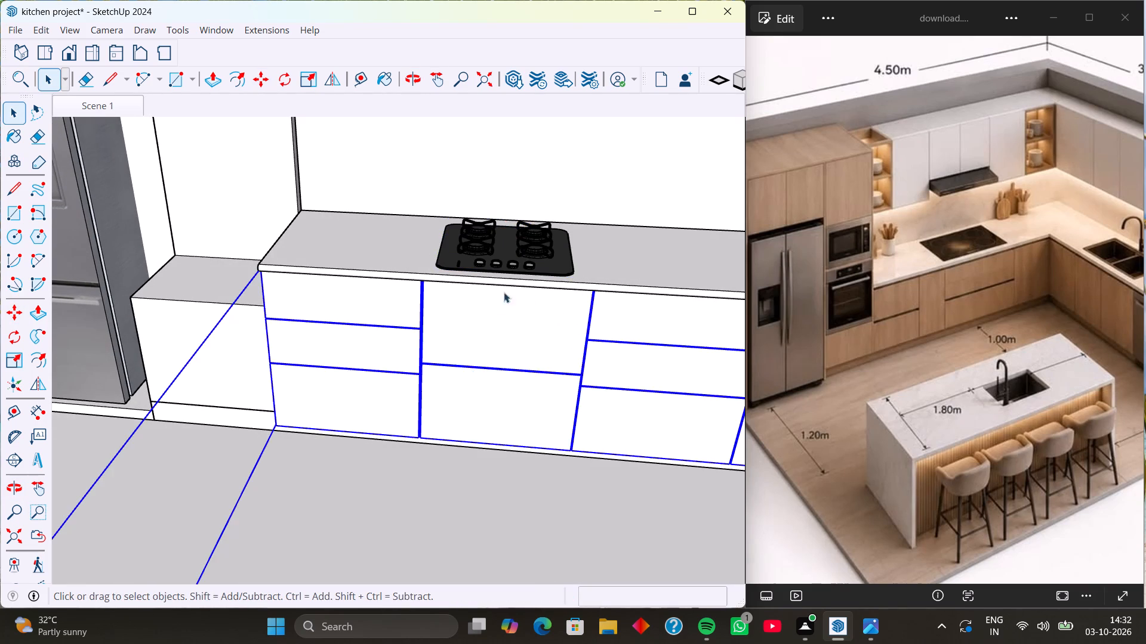
# Examine the cooktop within the whole kitchen and the spare oven models standing outside the room.
pyautogui.scroll(-5, 460, 286)
pyautogui.moveTo(474, 330); pyautogui.dragTo(451, 344, button='middle')
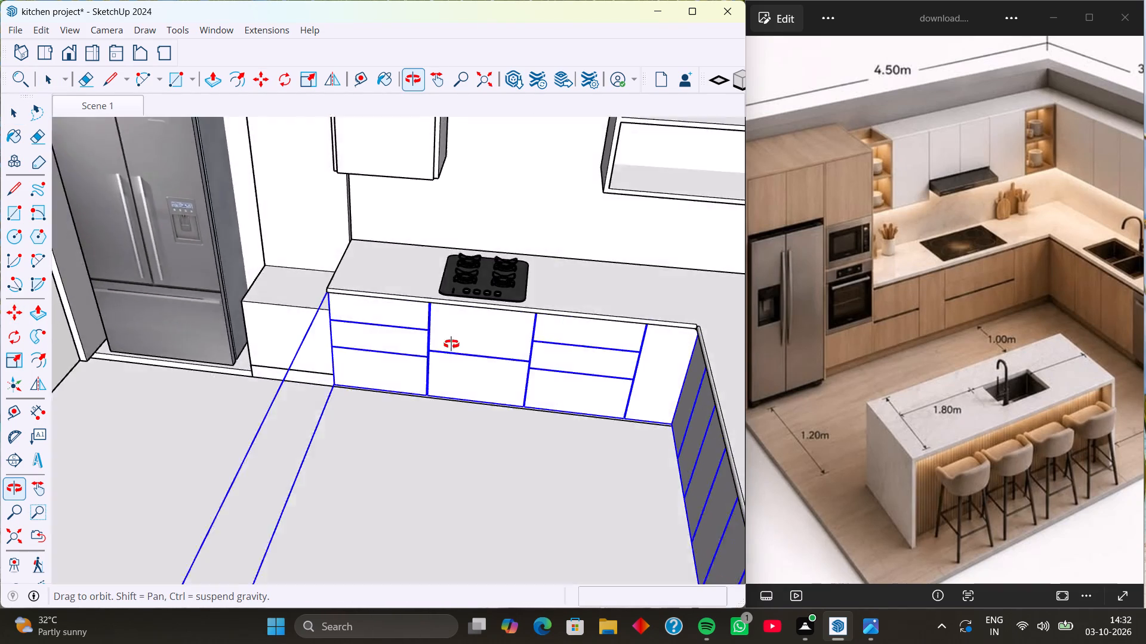
pyautogui.moveTo(451, 344); pyautogui.dragTo(568, 283, button='middle')
pyautogui.scroll(-9, 524, 268)
pyautogui.click(268, 361)
pyautogui.click(107, 333)
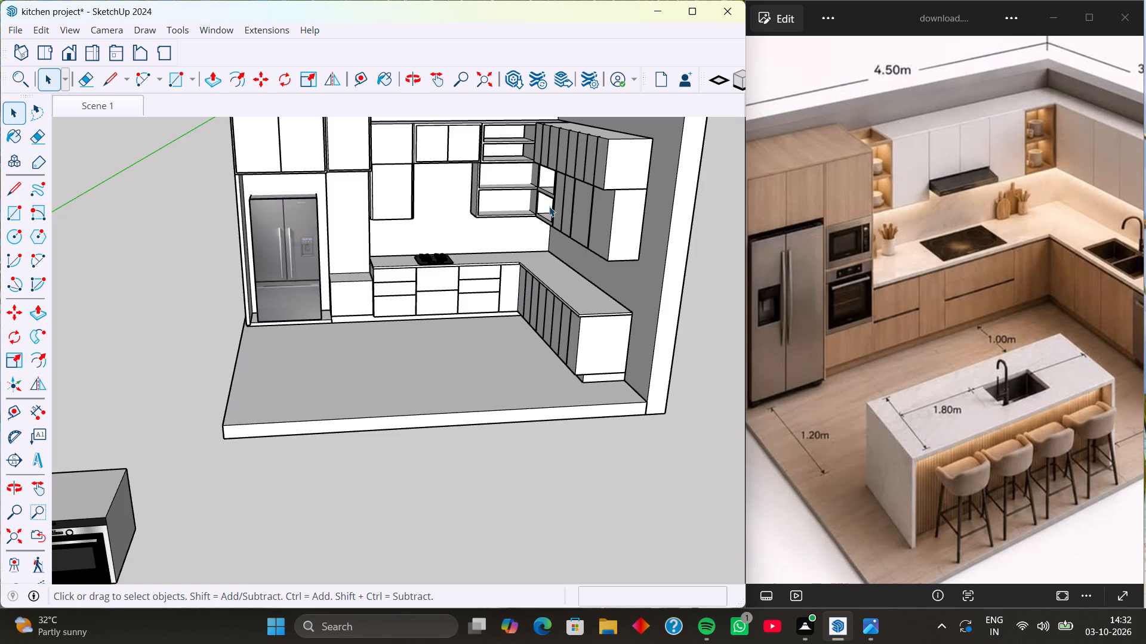
pyautogui.scroll(-5, 539, 212)
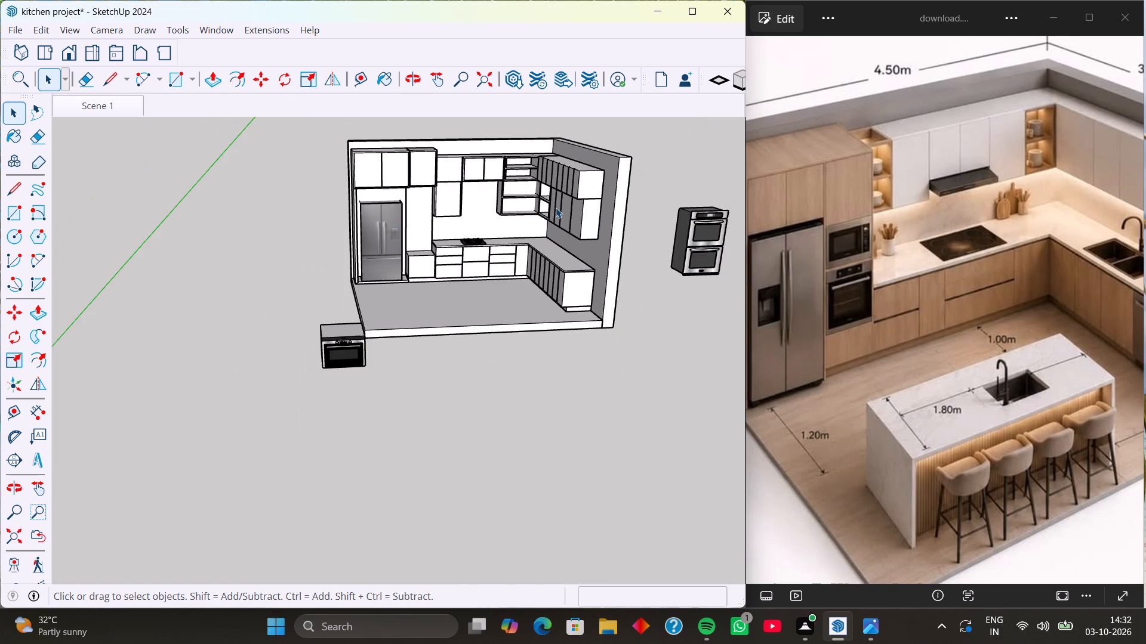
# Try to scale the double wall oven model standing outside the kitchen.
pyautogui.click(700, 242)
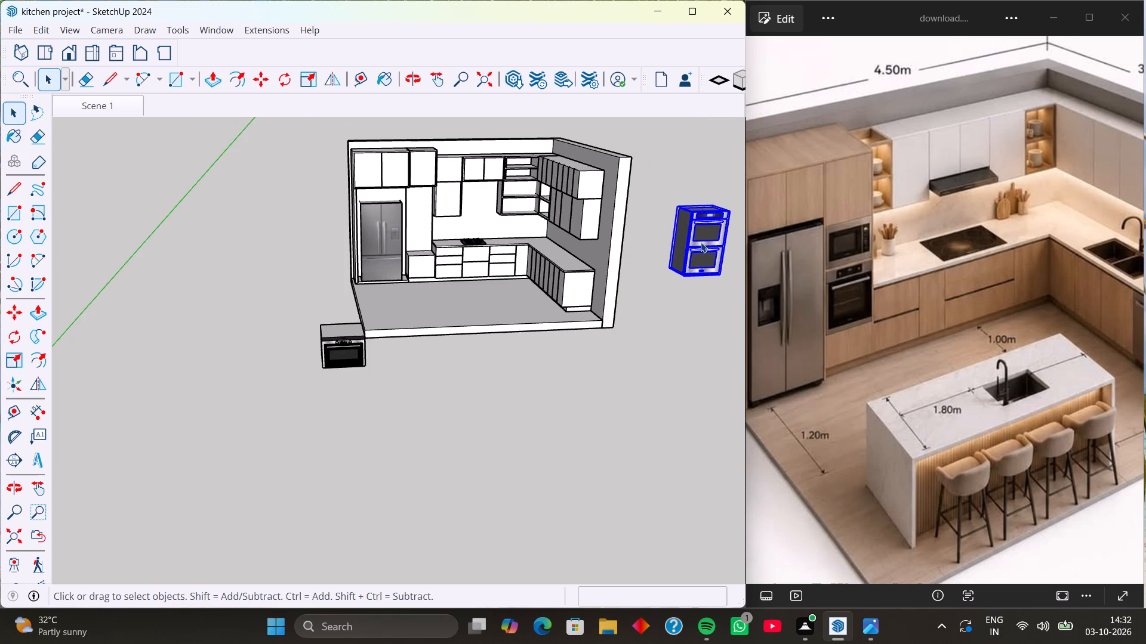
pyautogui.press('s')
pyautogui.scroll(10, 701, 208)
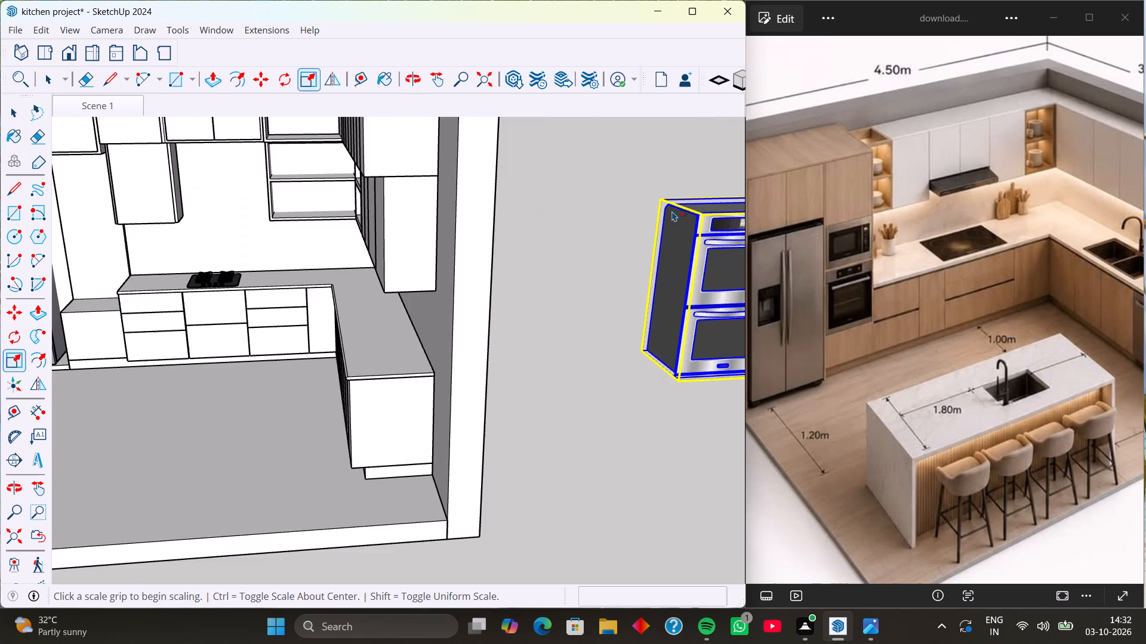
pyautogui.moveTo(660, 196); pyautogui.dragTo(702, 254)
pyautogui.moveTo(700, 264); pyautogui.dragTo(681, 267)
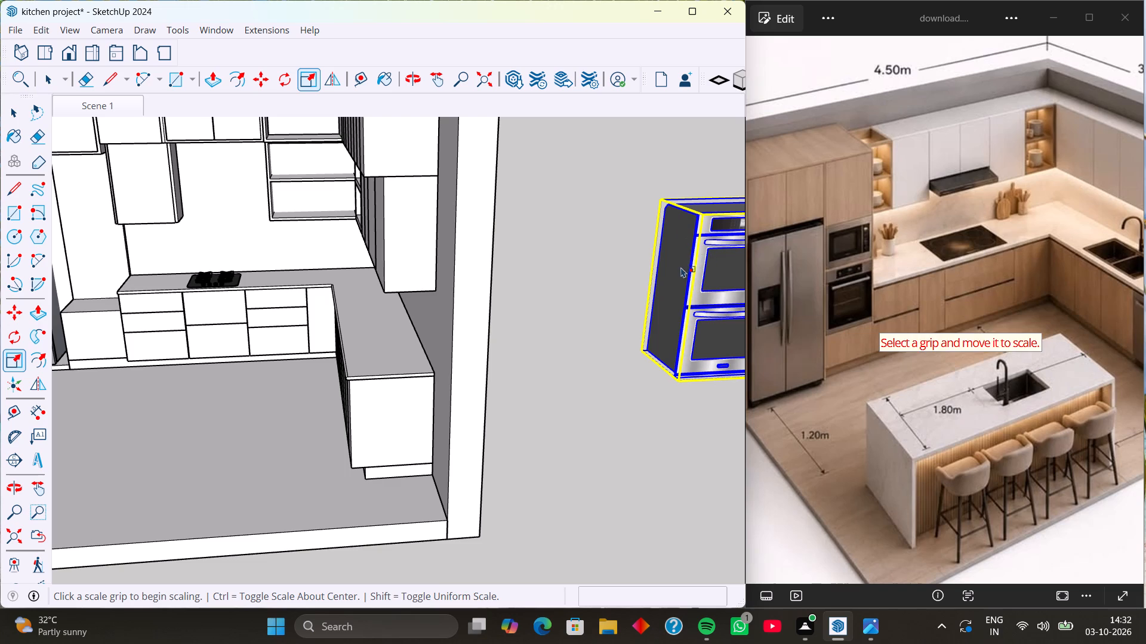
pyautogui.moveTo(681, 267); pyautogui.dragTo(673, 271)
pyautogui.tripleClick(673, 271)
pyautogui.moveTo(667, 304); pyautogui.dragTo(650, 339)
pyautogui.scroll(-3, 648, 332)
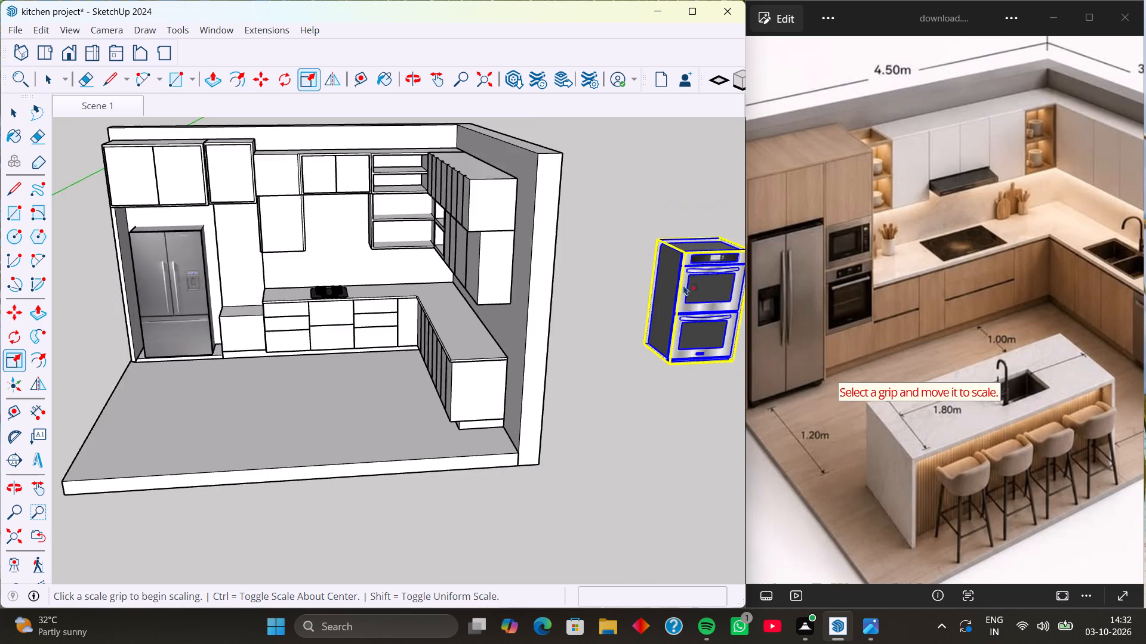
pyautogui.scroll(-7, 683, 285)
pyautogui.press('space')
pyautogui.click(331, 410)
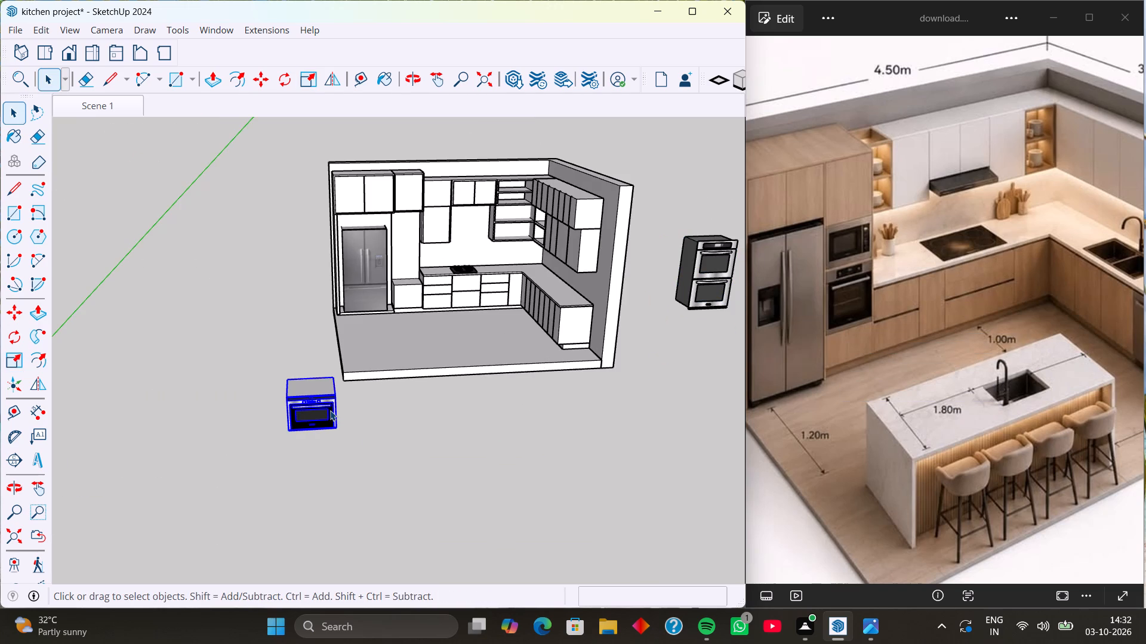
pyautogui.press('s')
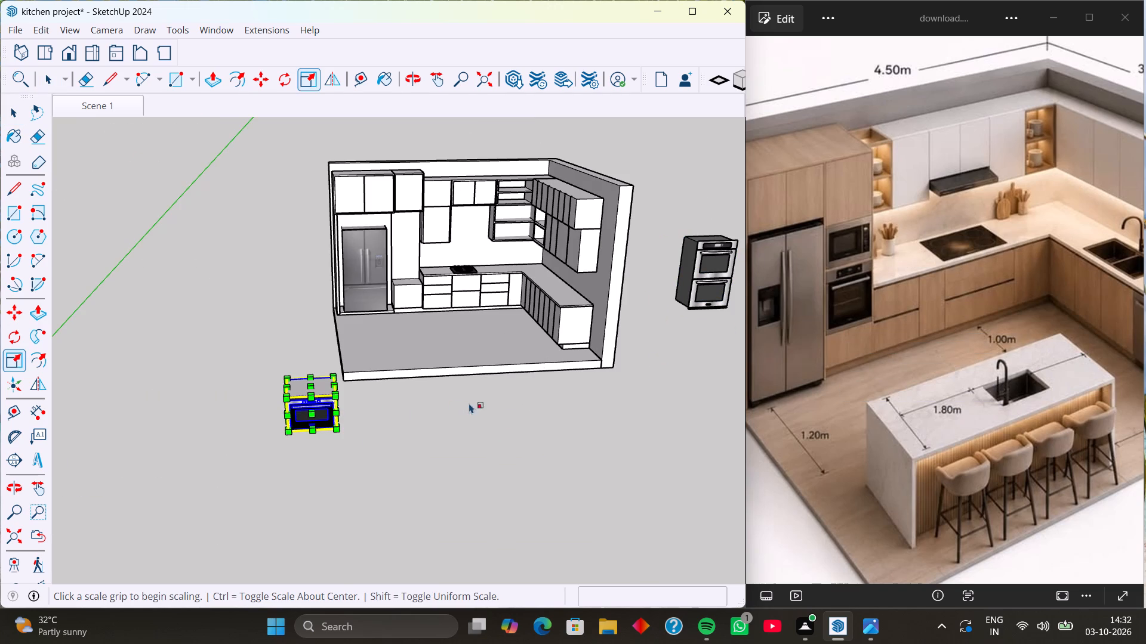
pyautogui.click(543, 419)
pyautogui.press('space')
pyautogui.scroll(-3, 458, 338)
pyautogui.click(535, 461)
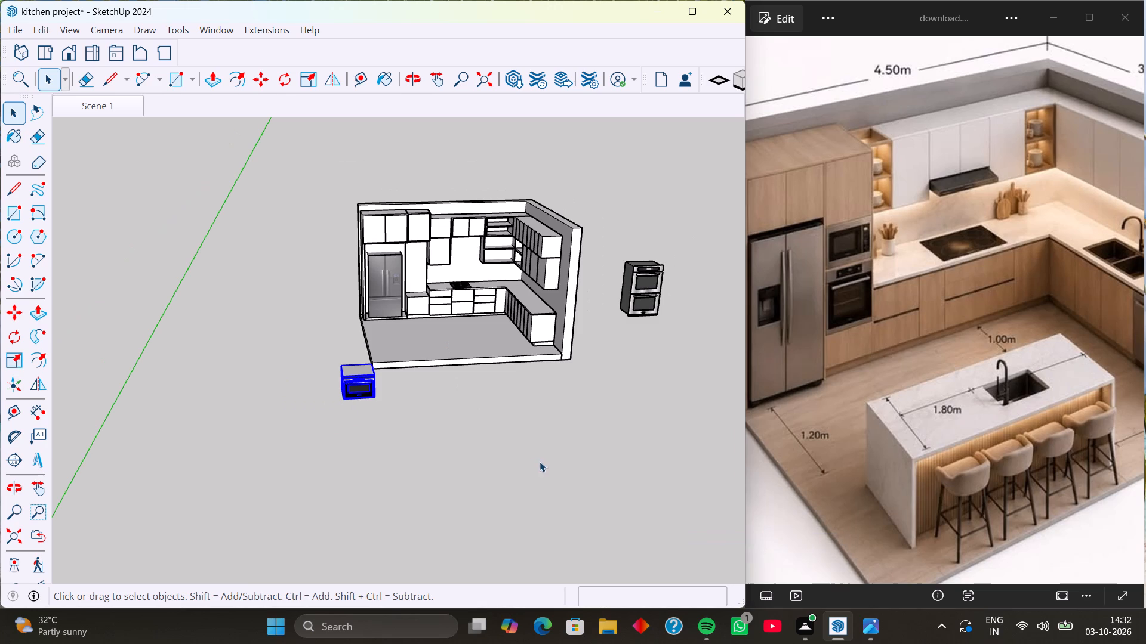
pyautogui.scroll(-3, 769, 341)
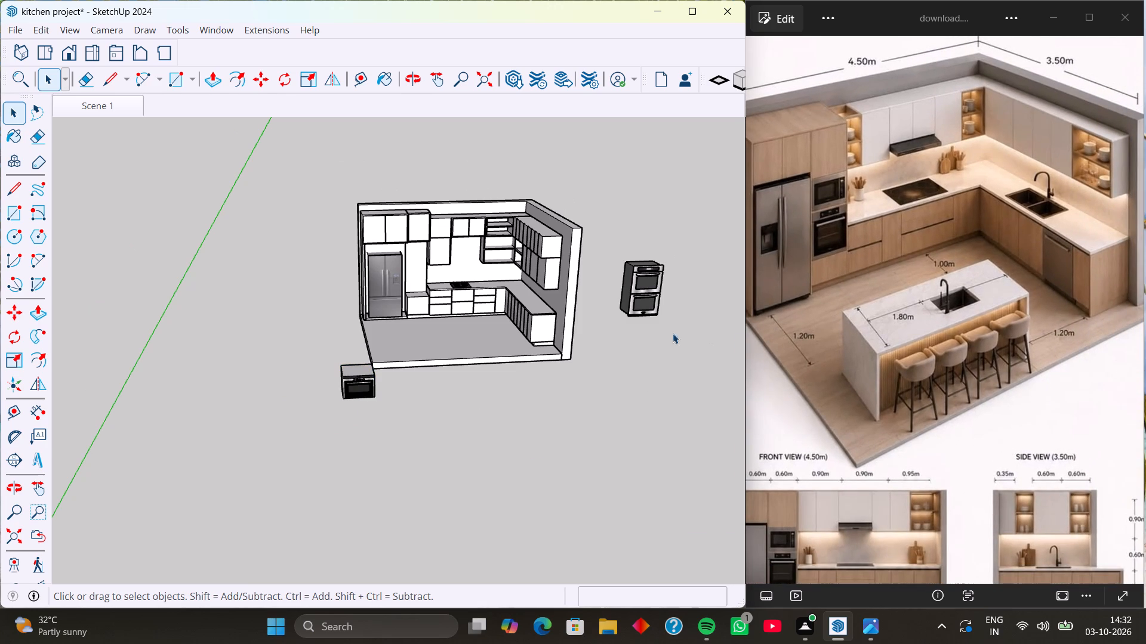
# Search the 3D Warehouse for "shink" and look through the results for a kitchen sink model.
pyautogui.click(208, 24)
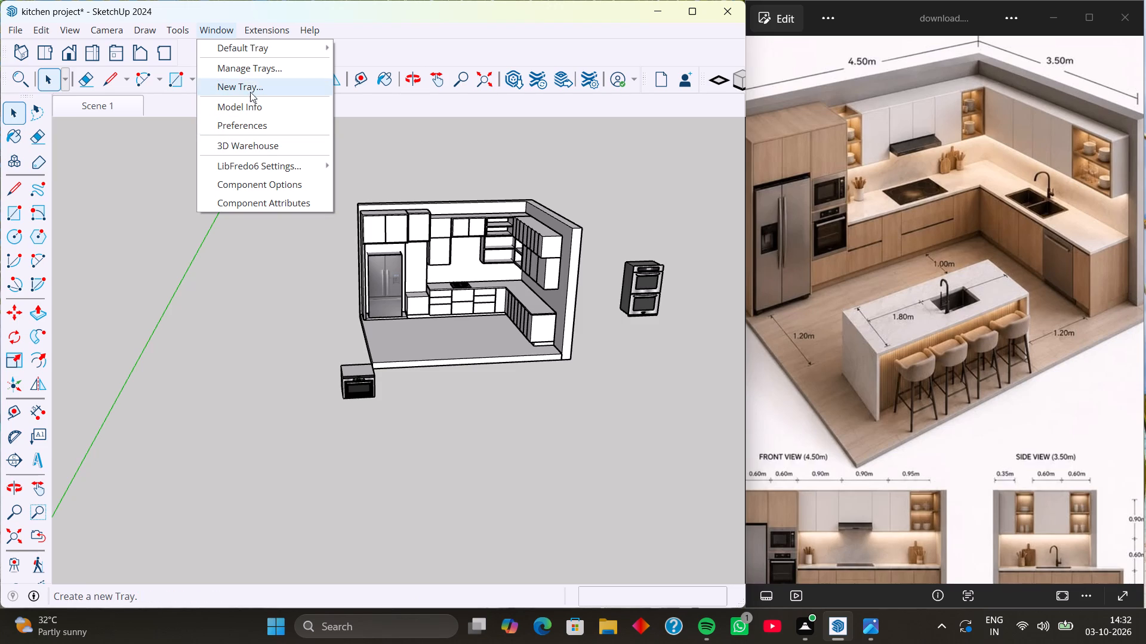
pyautogui.click(260, 140)
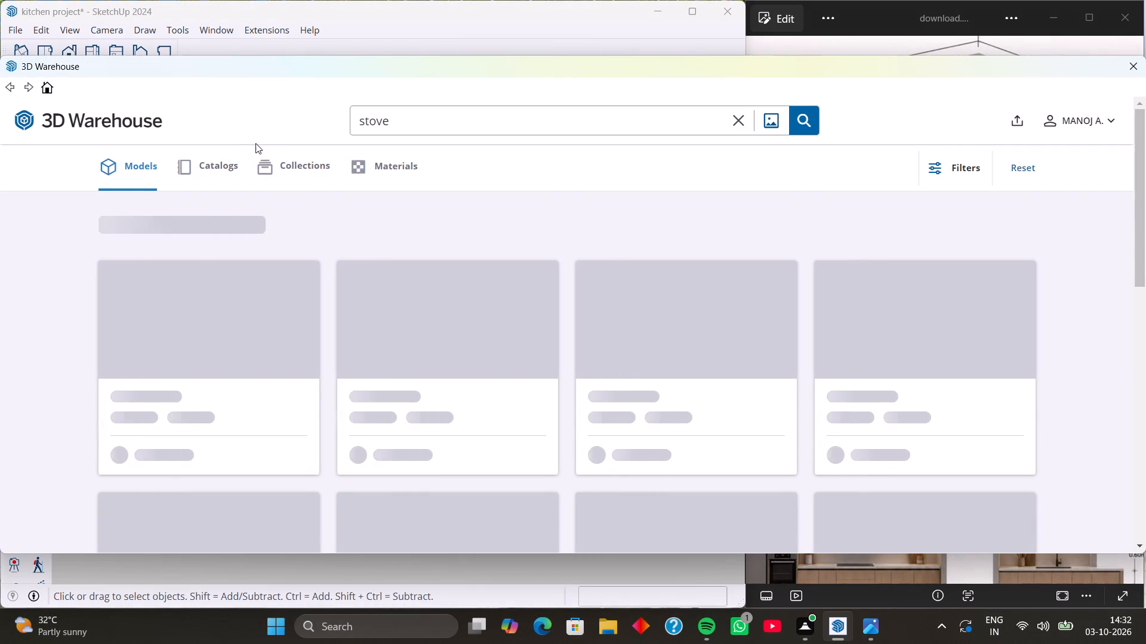
pyautogui.click(457, 128)
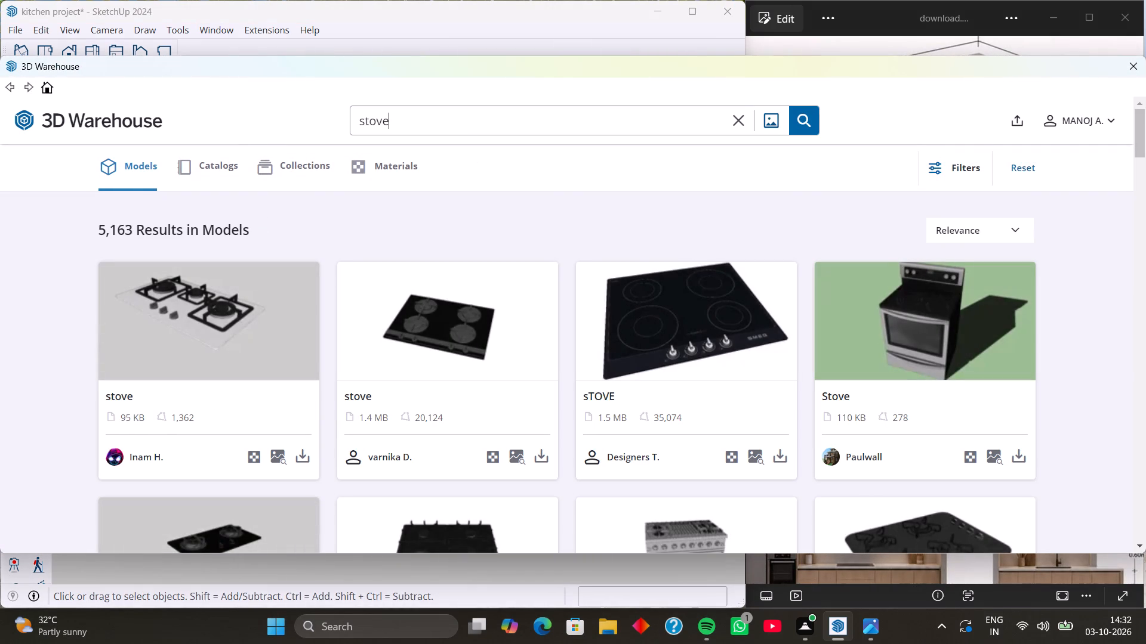
pyautogui.press('BackSpace')
pyautogui.press('BackSpace')
pyautogui.press('BackSpace')
pyautogui.press('BackSpace')
pyautogui.press('BackSpace')
pyautogui.press('BackSpace')
pyautogui.press('BackSpace')
pyautogui.press('BackSpace')
pyautogui.press('BackSpace')
pyautogui.press('BackSpace')
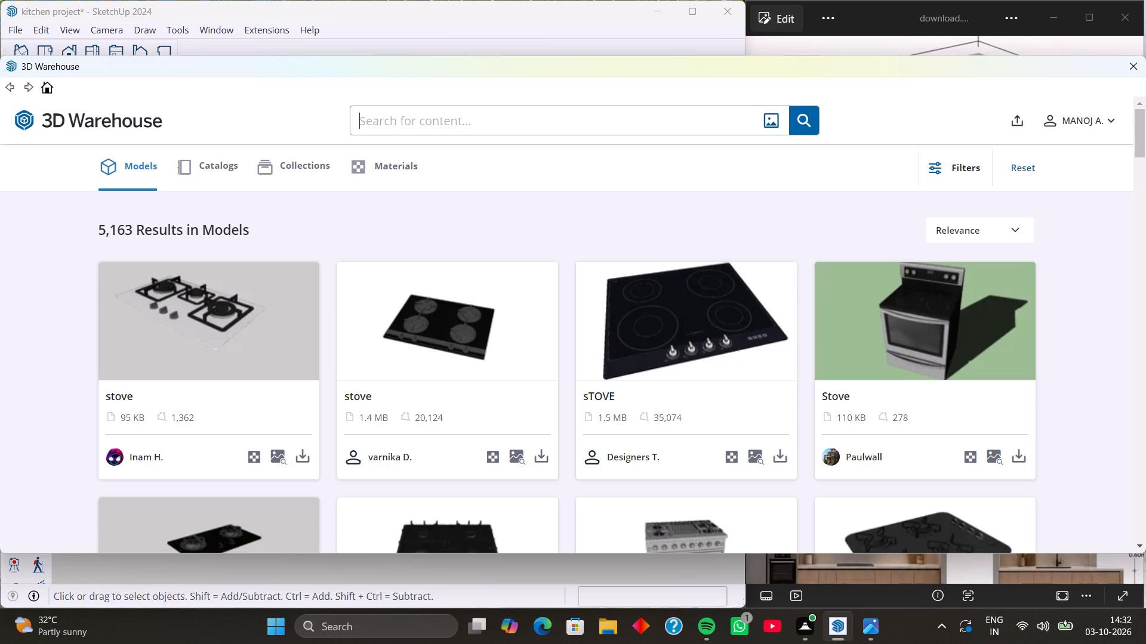
pyautogui.write('shink')
pyautogui.press('Return')
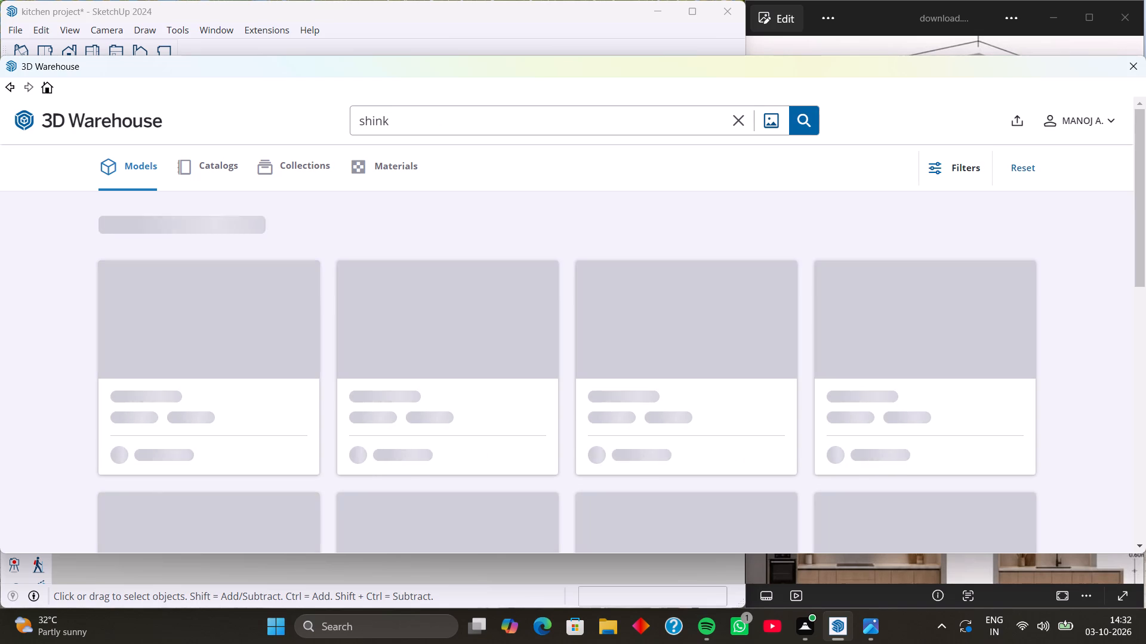
pyautogui.scroll(-4, 576, 234)
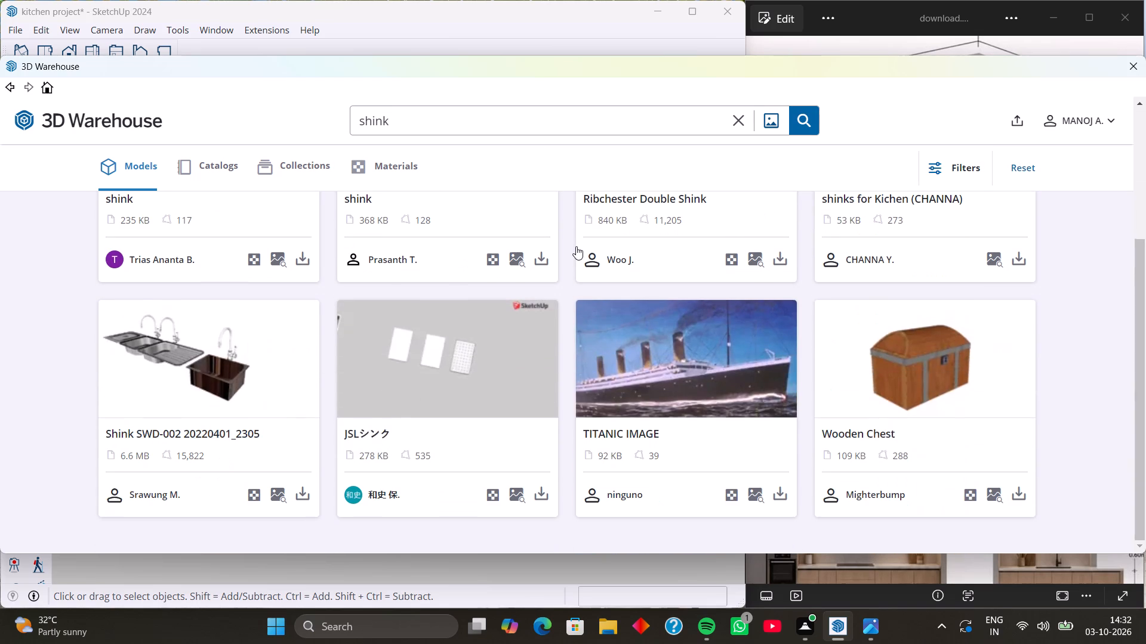
pyautogui.scroll(-7, 576, 246)
pyautogui.scroll(-5, 504, 319)
pyautogui.scroll(-5, 431, 150)
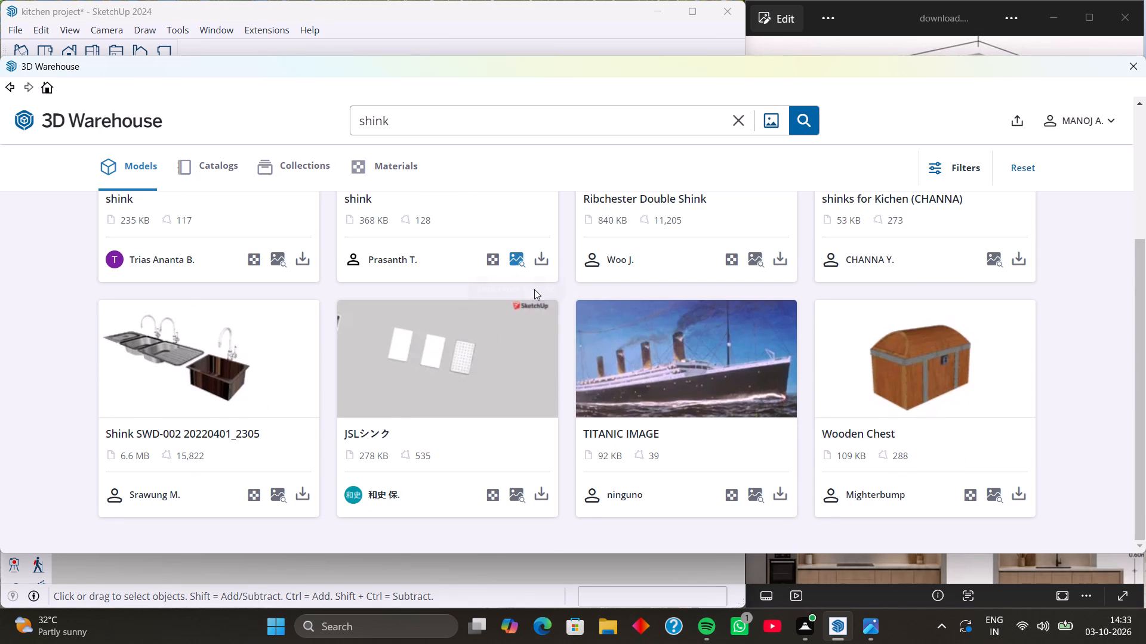
pyautogui.scroll(-6, 579, 373)
# Replace the 3D Warehouse search term with "washbain" and run the search.
pyautogui.click(408, 108)
pyautogui.press('BackSpace')
pyautogui.press('BackSpace')
pyautogui.press('BackSpace')
pyautogui.press('BackSpace')
pyautogui.press('BackSpace')
pyautogui.press('BackSpace')
pyautogui.press('BackSpace')
pyautogui.press('BackSpace')
pyautogui.press('BackSpace')
pyautogui.press('BackSpace')
pyautogui.press('BackSpace')
pyautogui.press('BackSpace')
pyautogui.press('BackSpace')
pyautogui.write('wash')
pyautogui.write('bain')
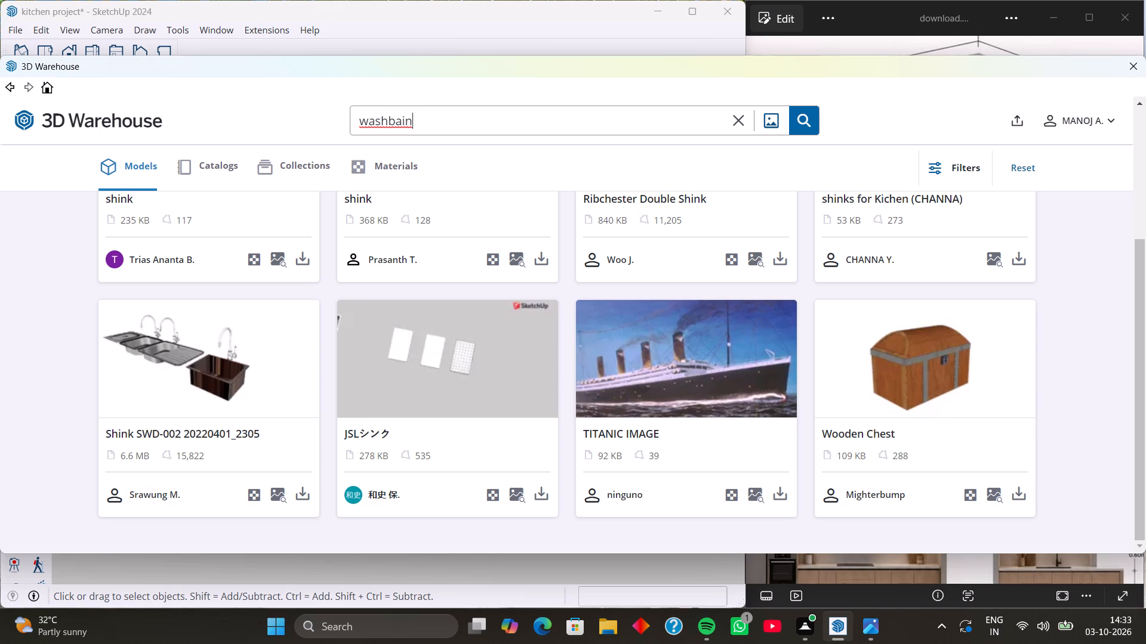
pyautogui.press('Return')
pyautogui.press('Return')
pyautogui.press('Return')
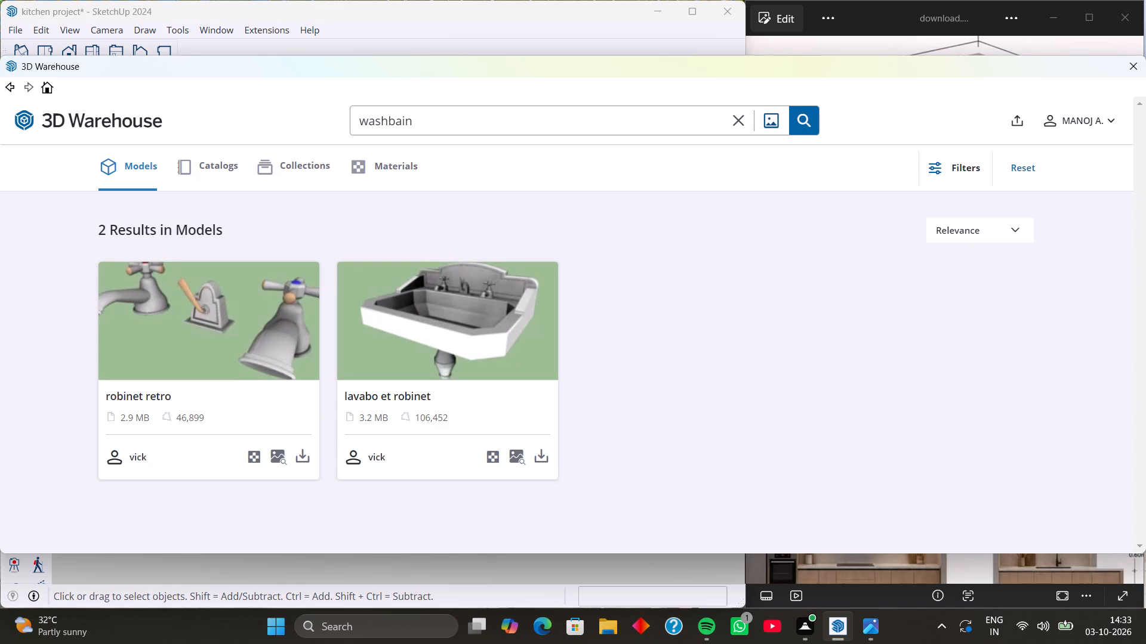
pyautogui.press('Return')
# Correct the 3D Warehouse search term to "washbasin" and run the search.
pyautogui.press('BackSpace')
pyautogui.press('BackSpace')
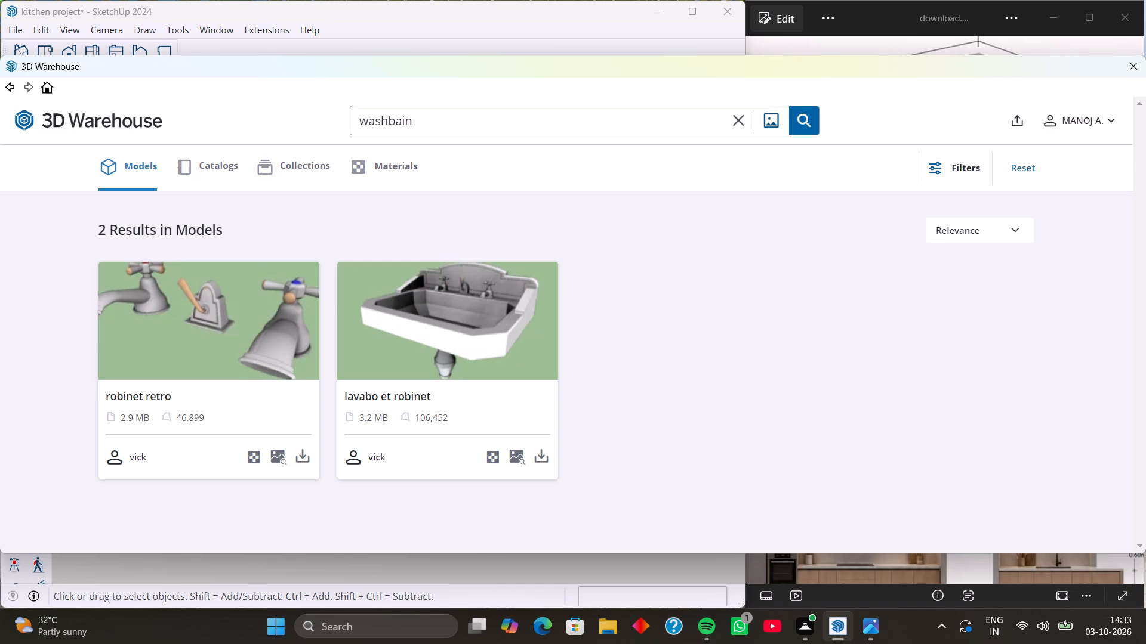
pyautogui.click(541, 131)
pyautogui.press('BackSpace')
pyautogui.press('BackSpace')
pyautogui.press('s')
pyautogui.press('i')
pyautogui.press('n')
pyautogui.press('Return')
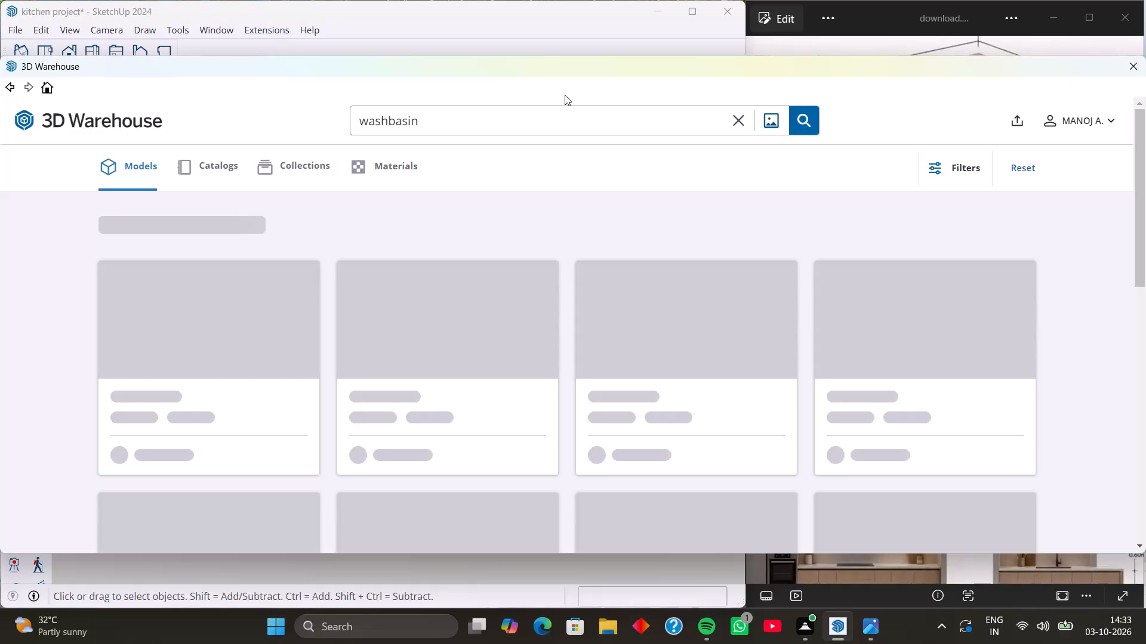
# Look through the first batch of washbasin models for a sink that suits the kitchen countertop.
pyautogui.scroll(-1, 559, 231)
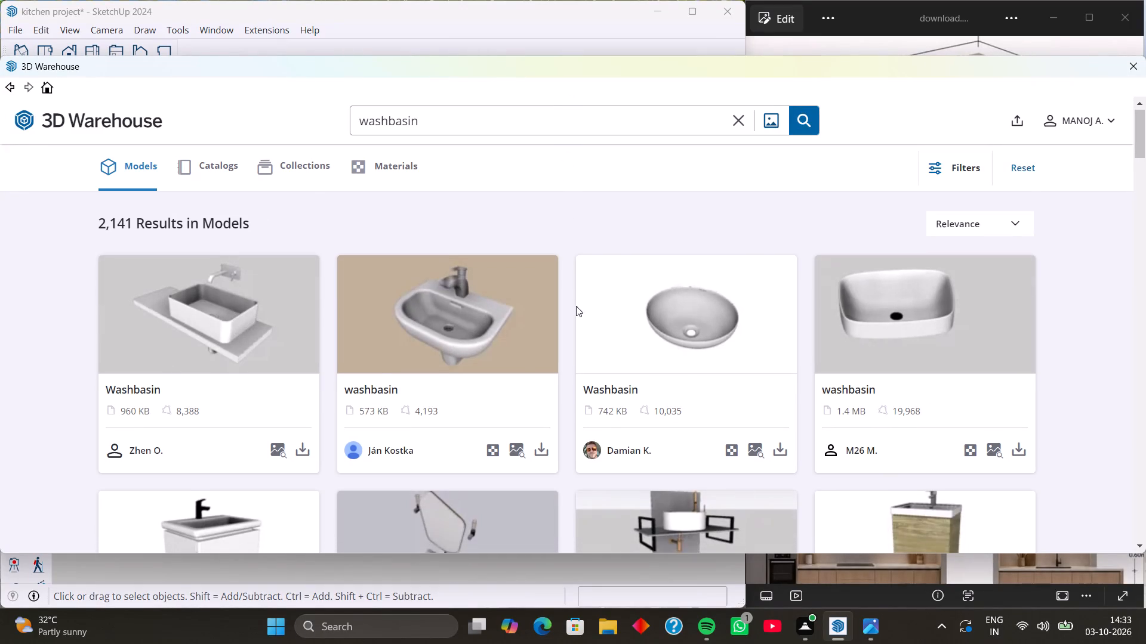
pyautogui.scroll(-11, 576, 306)
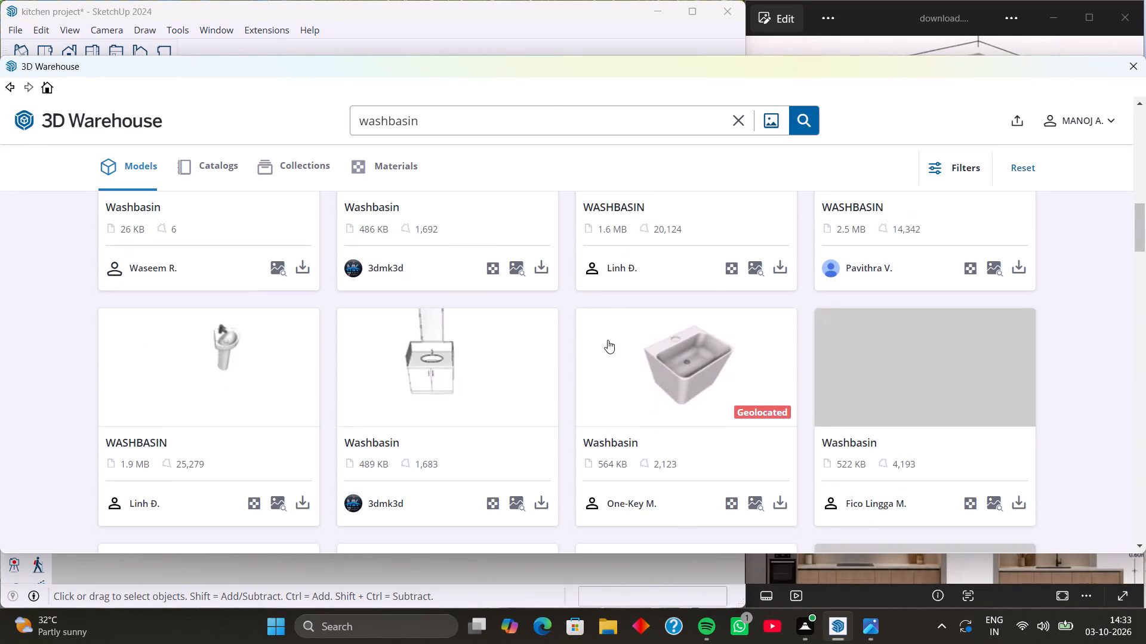
pyautogui.scroll(-3, 647, 305)
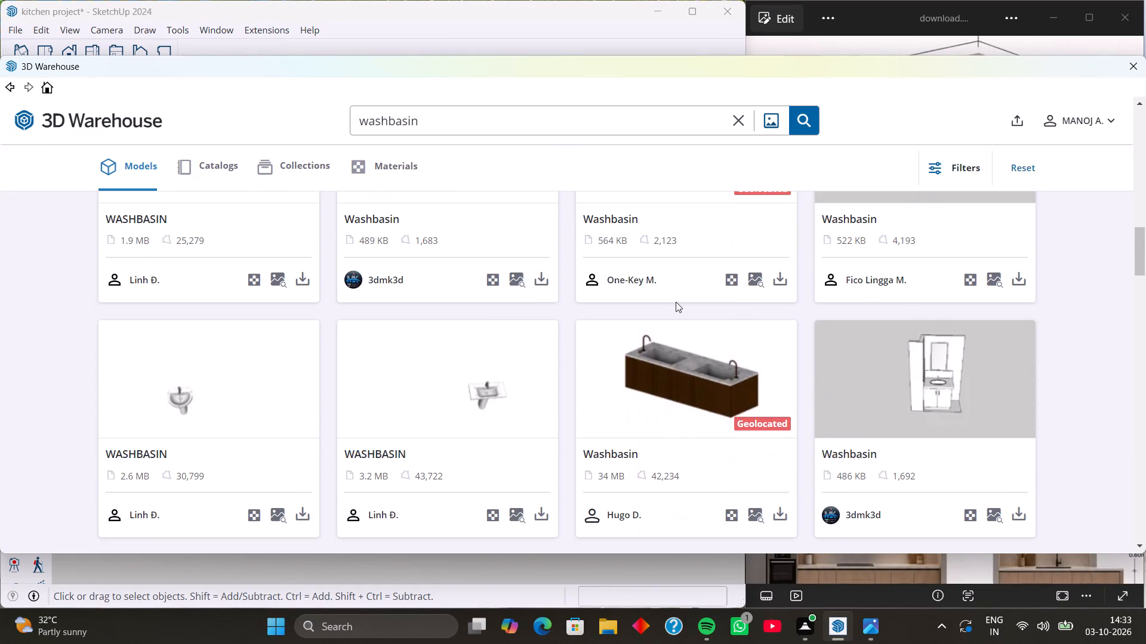
pyautogui.scroll(-4, 691, 338)
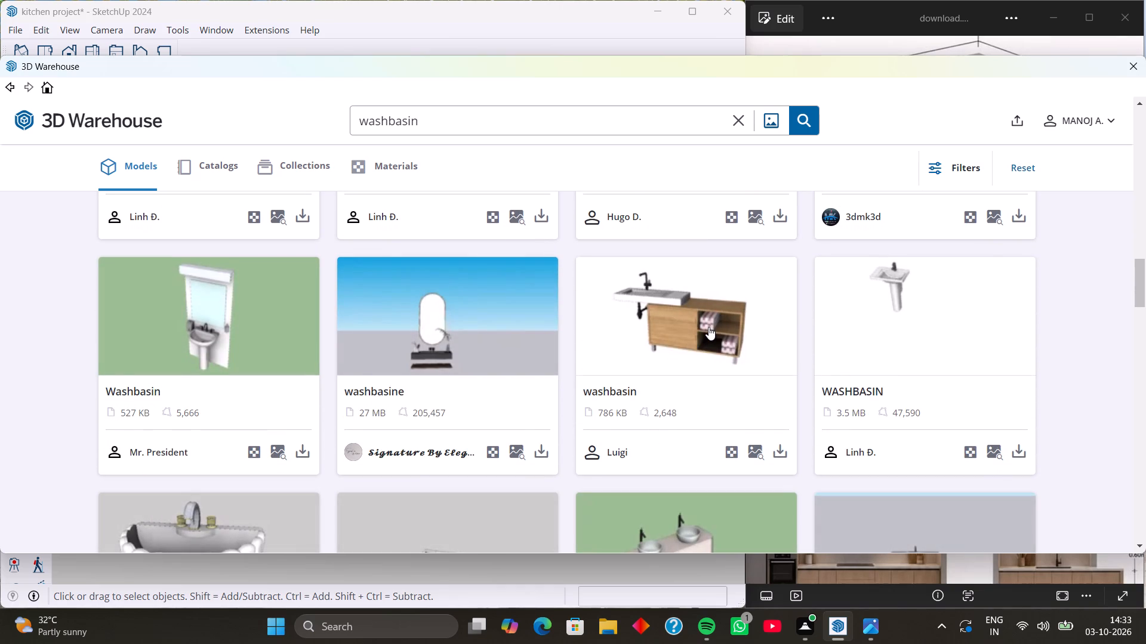
pyautogui.scroll(-2, 711, 326)
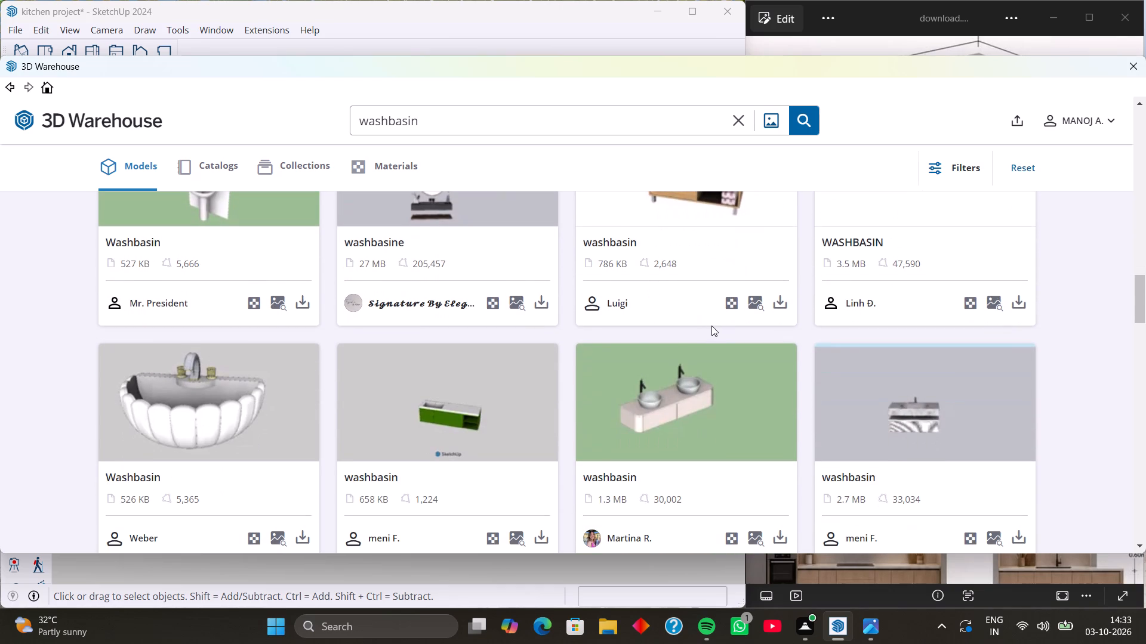
pyautogui.scroll(-8, 714, 325)
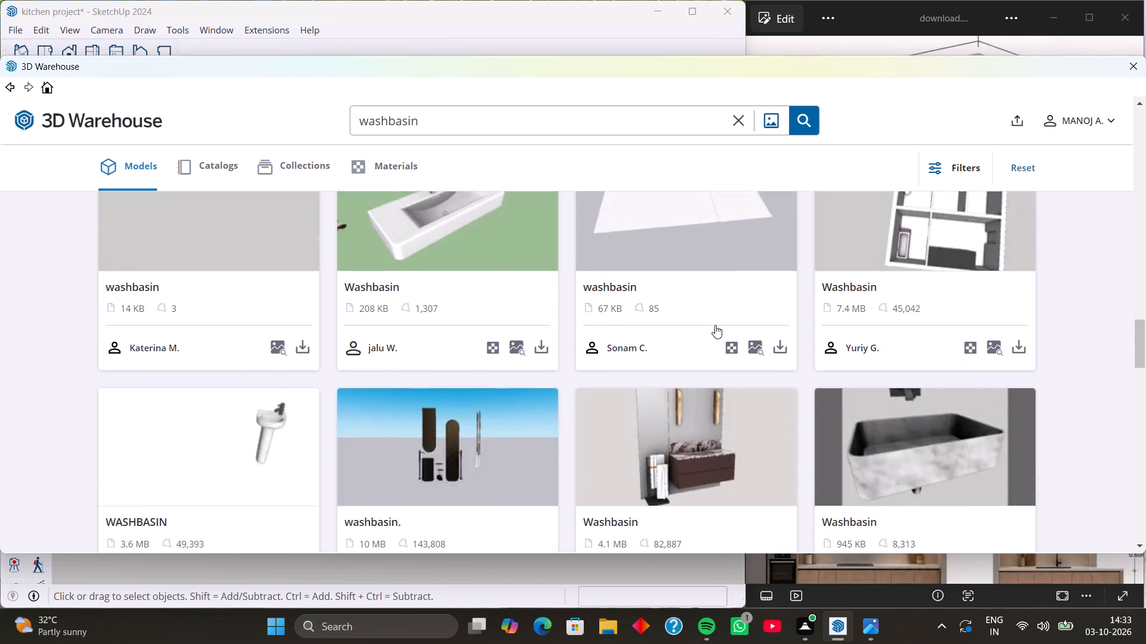
pyautogui.scroll(-6, 715, 325)
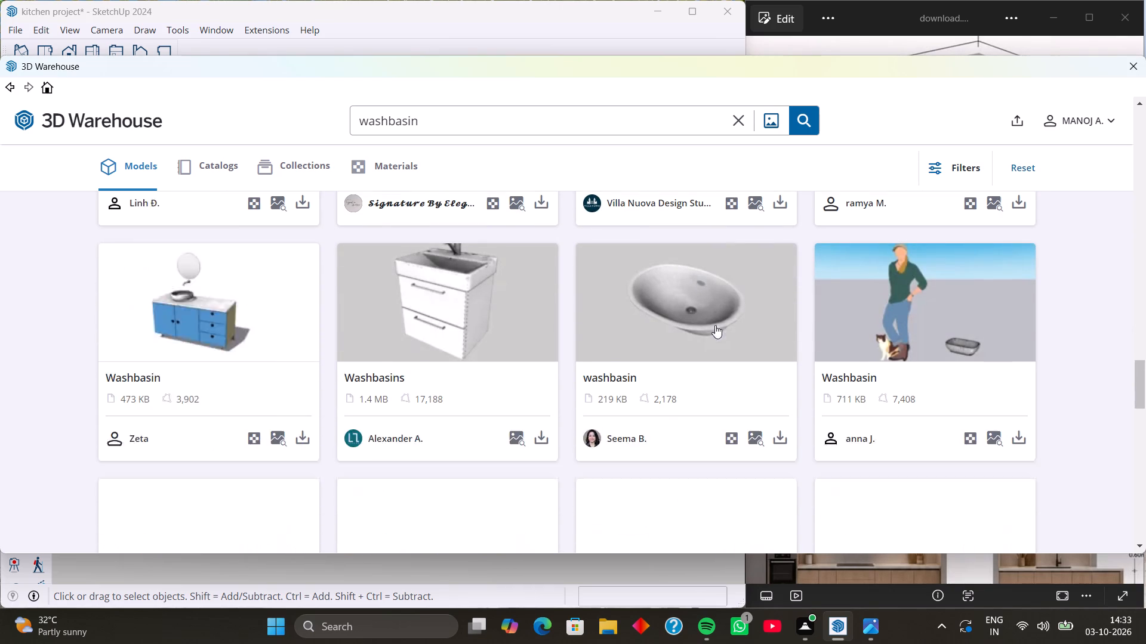
pyautogui.scroll(-5, 715, 326)
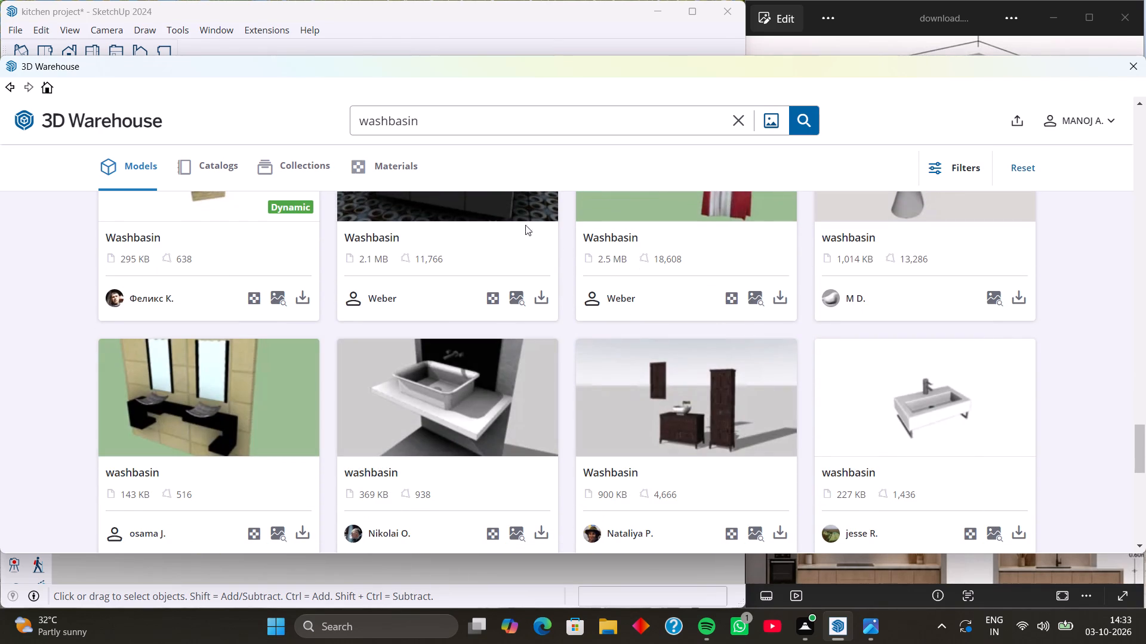
pyautogui.scroll(-6, 593, 342)
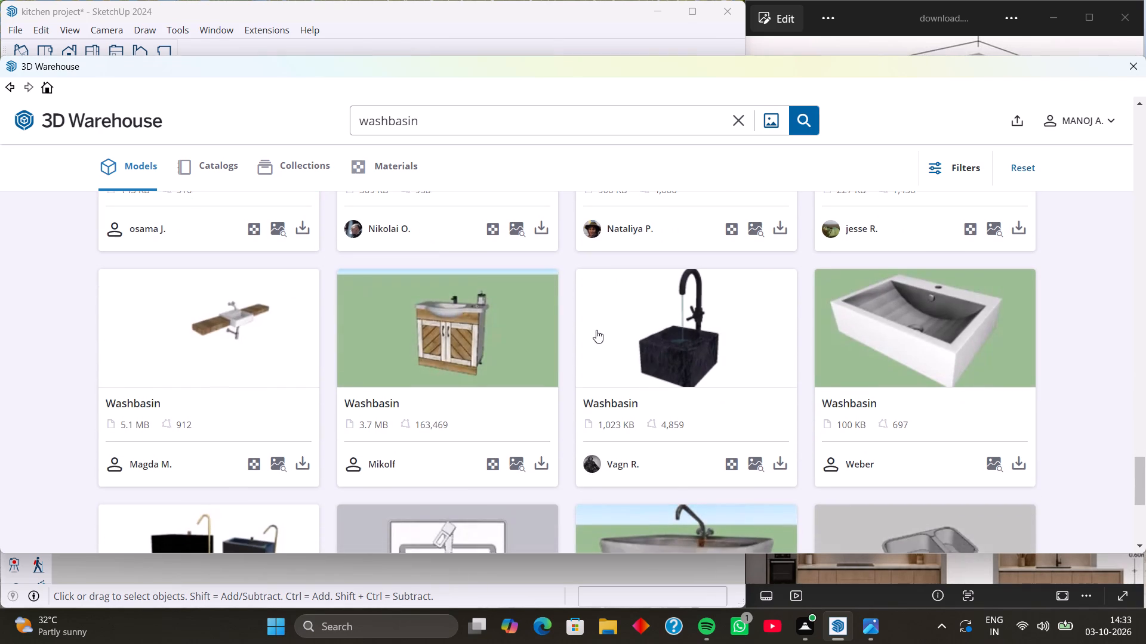
pyautogui.scroll(-5, 596, 330)
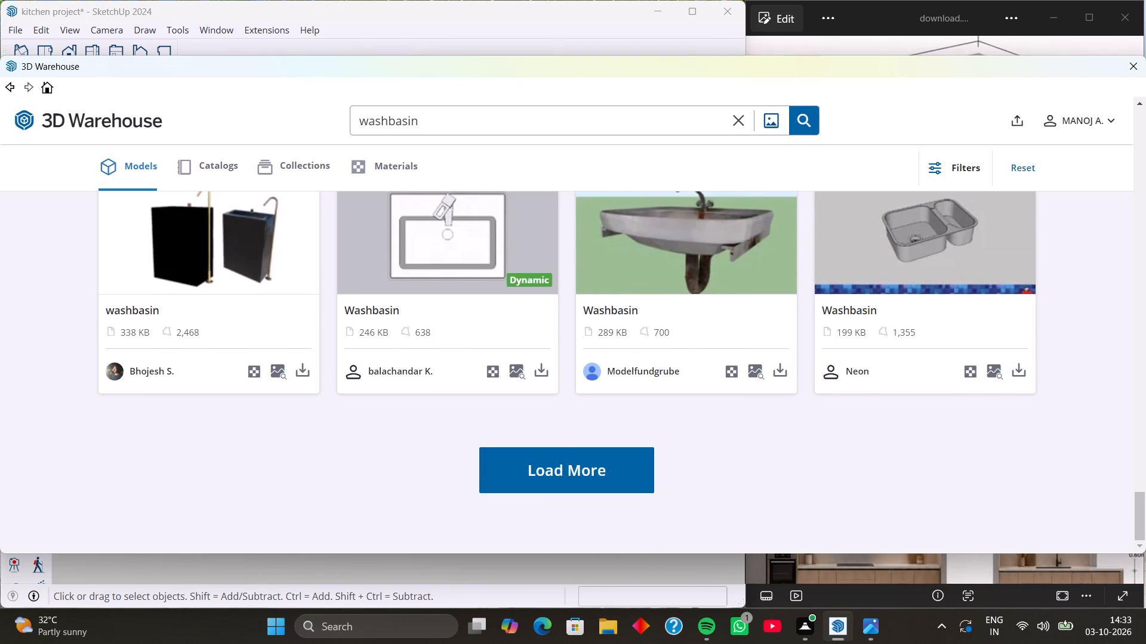
pyautogui.scroll(-4, 600, 329)
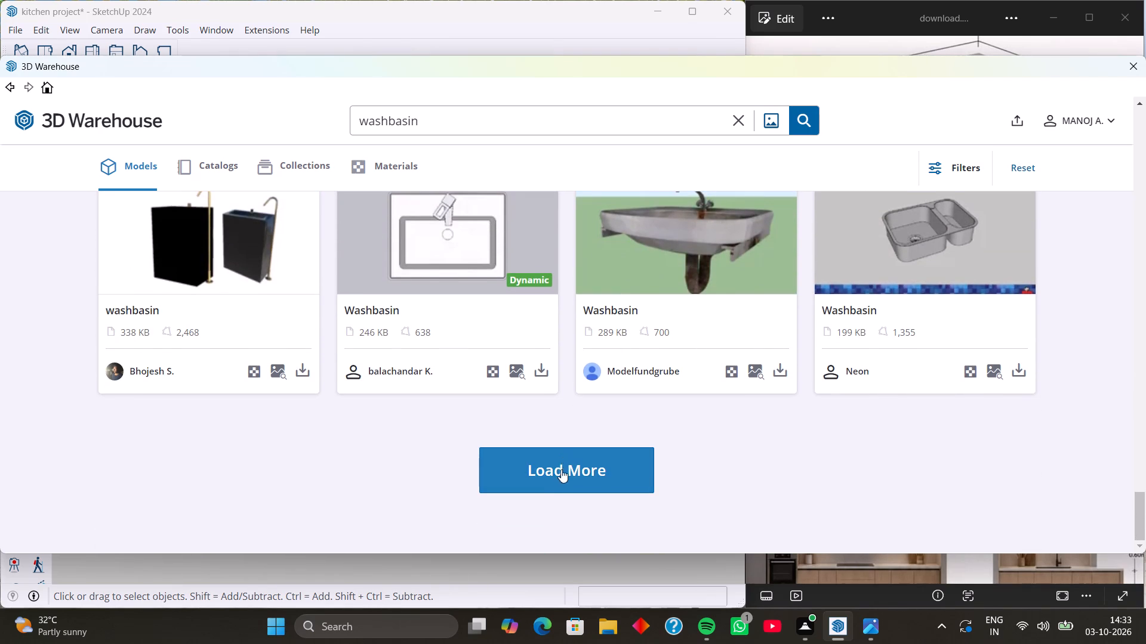
# Load more washbasin results and look through them for a double-bowl kitchen sink with a tap.
pyautogui.click(561, 475)
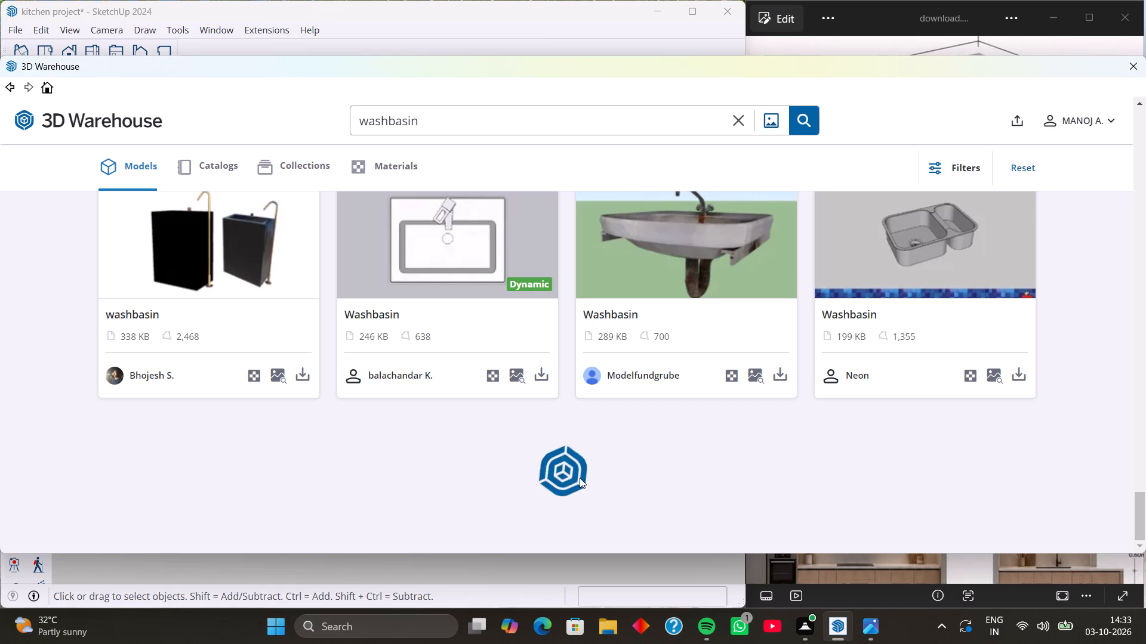
pyautogui.scroll(-2, 548, 428)
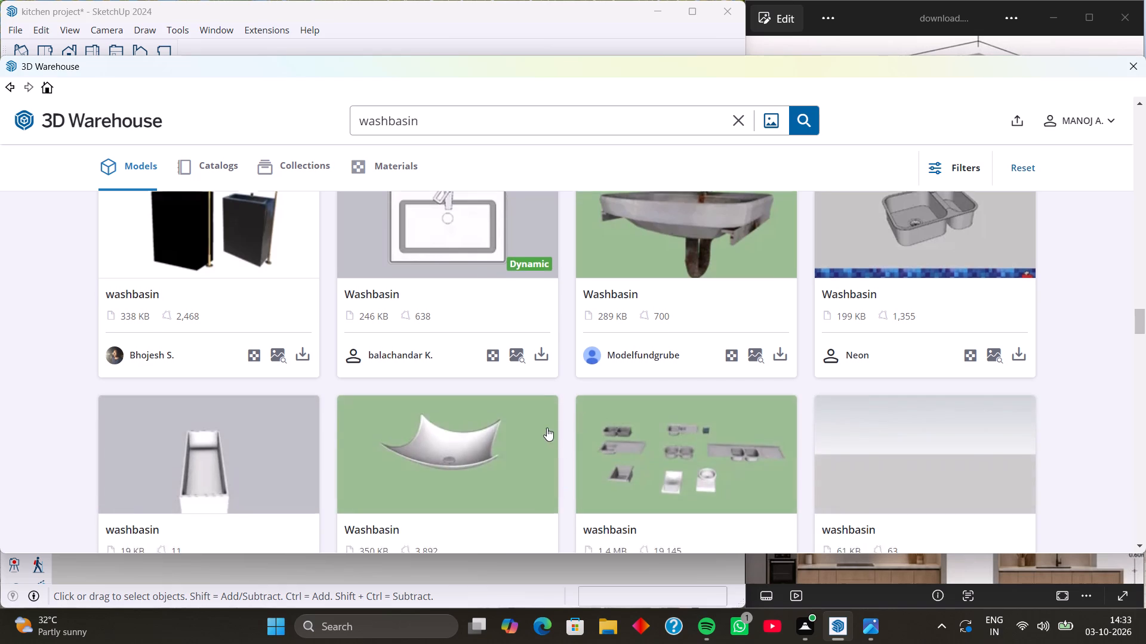
pyautogui.scroll(-6, 547, 428)
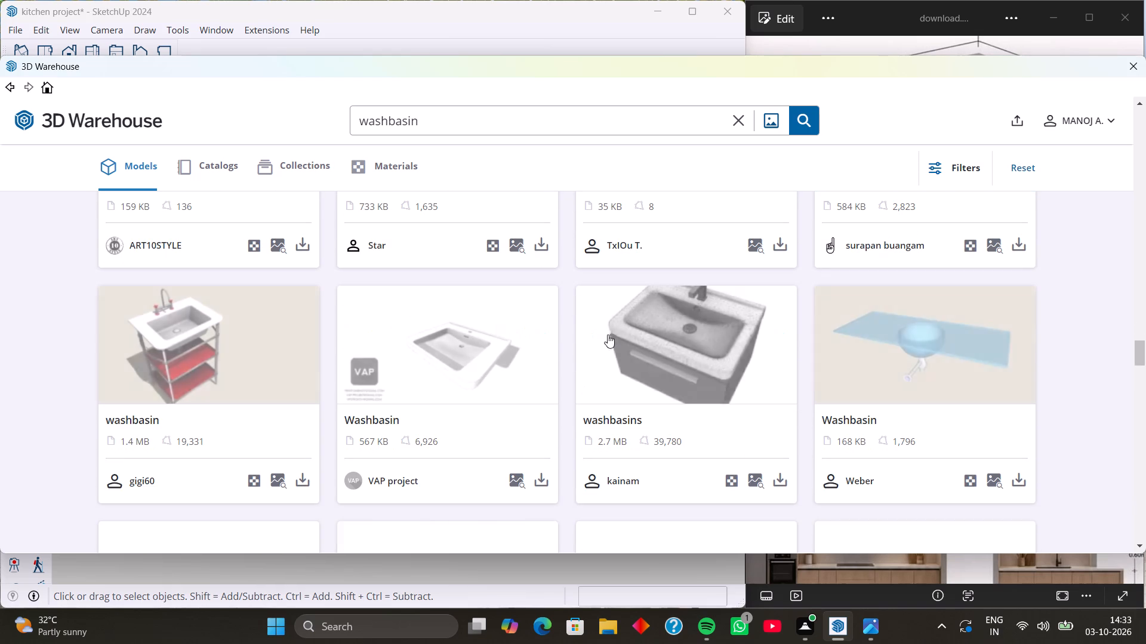
pyautogui.scroll(-4, 611, 327)
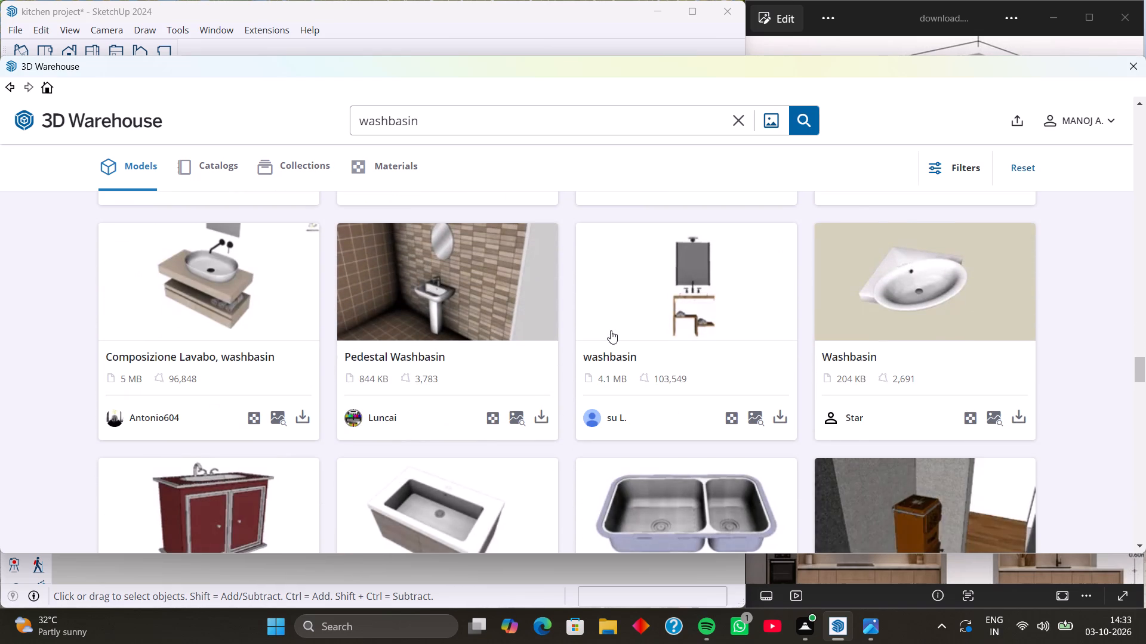
pyautogui.scroll(-8, 611, 330)
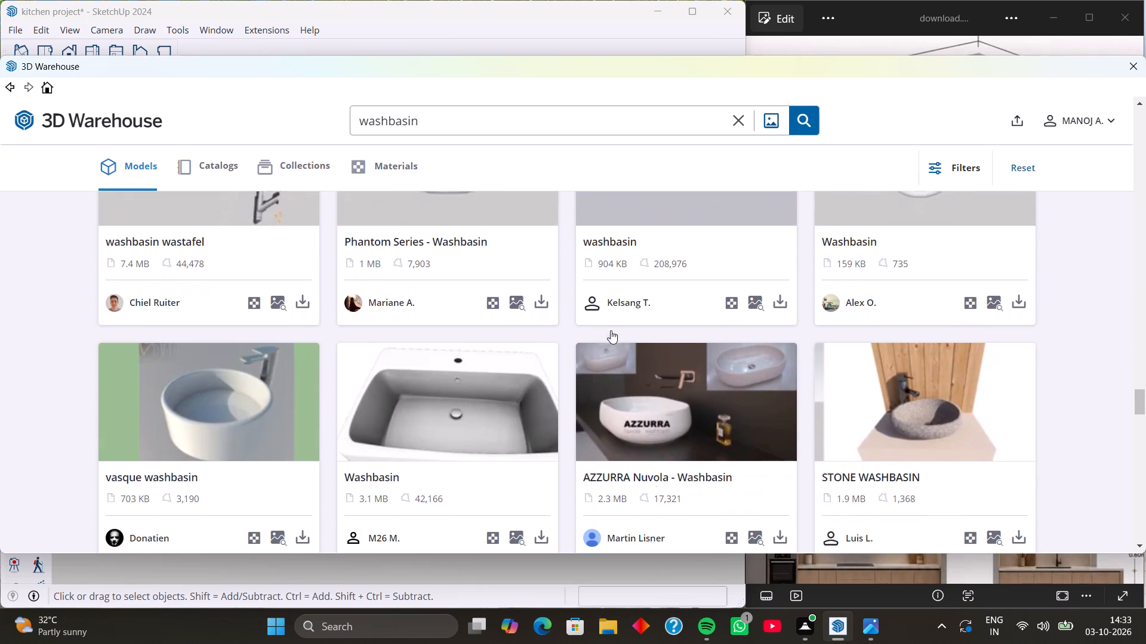
pyautogui.scroll(-4, 611, 330)
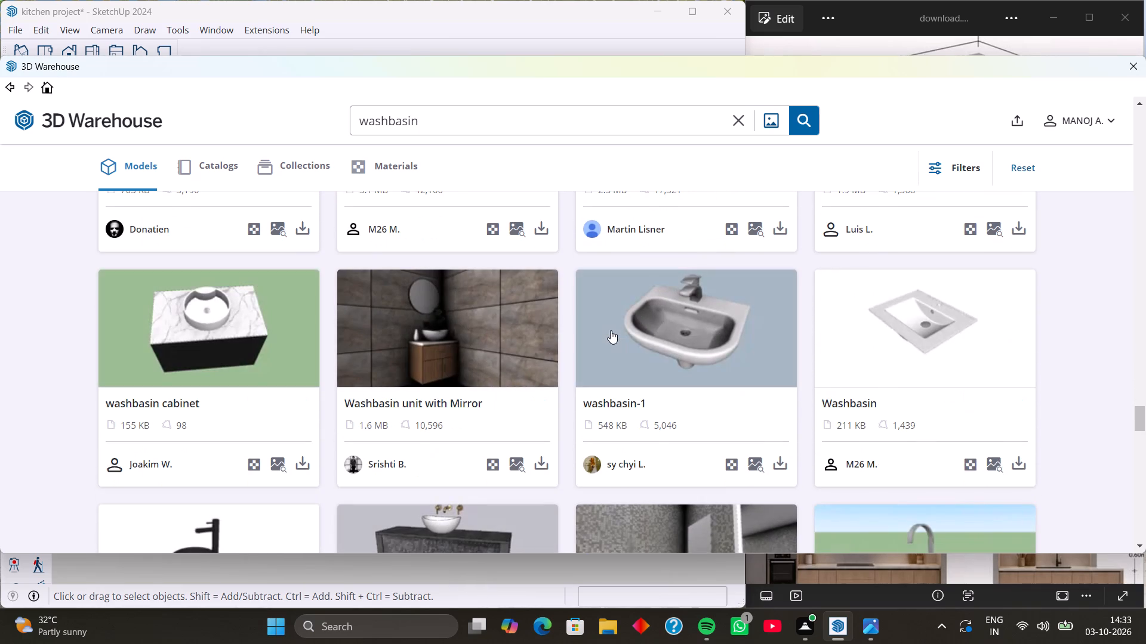
pyautogui.scroll(-4, 611, 330)
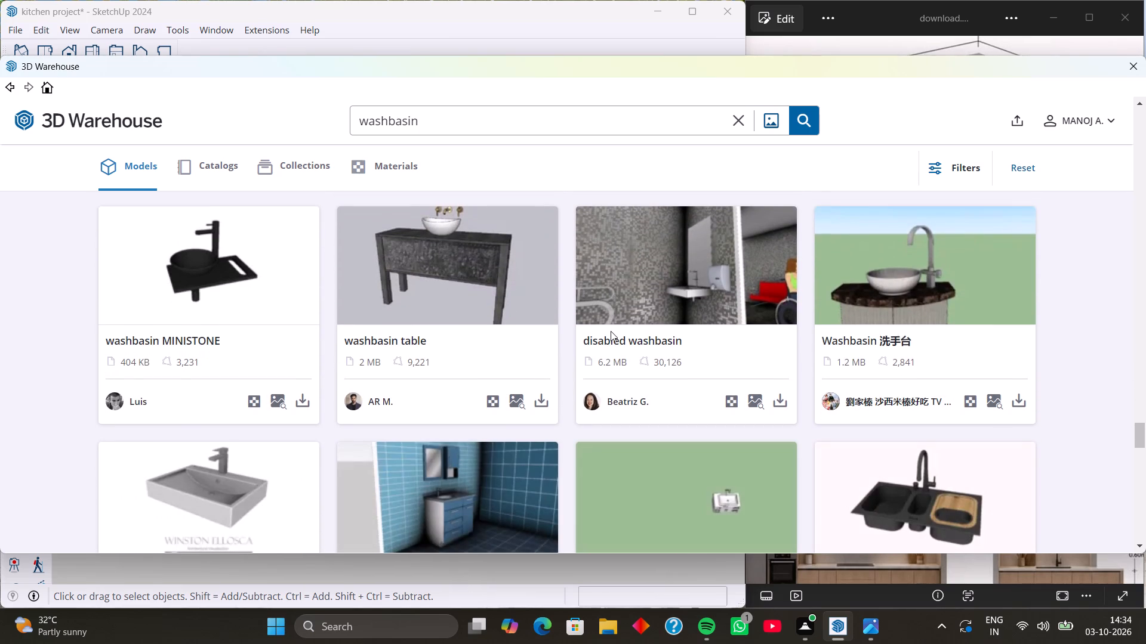
pyautogui.scroll(-3, 609, 333)
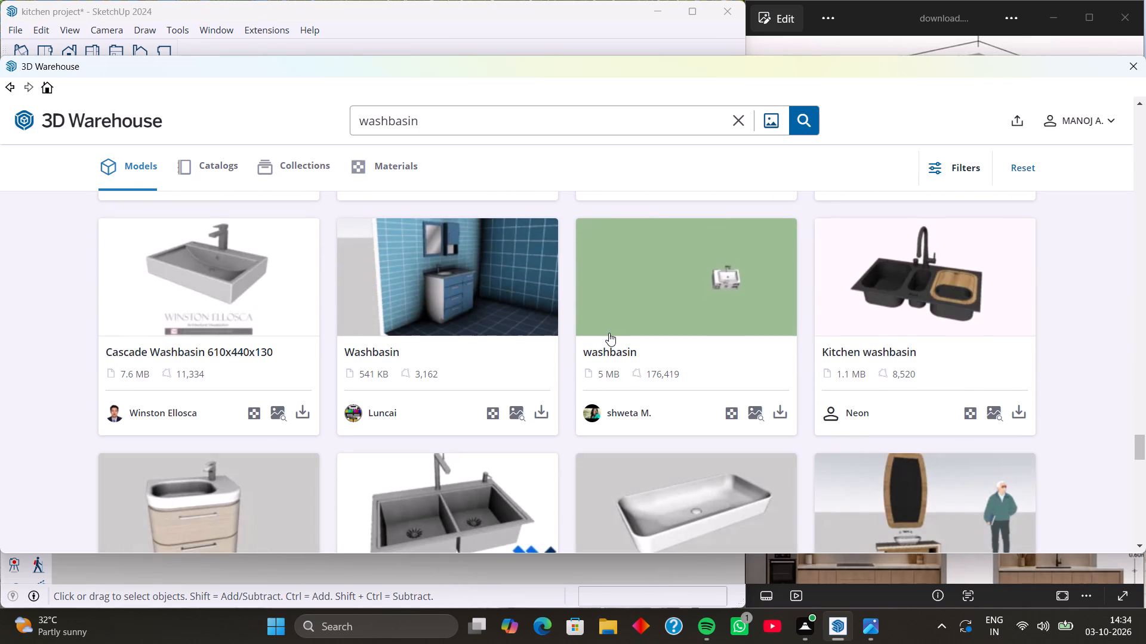
pyautogui.scroll(-4, 608, 333)
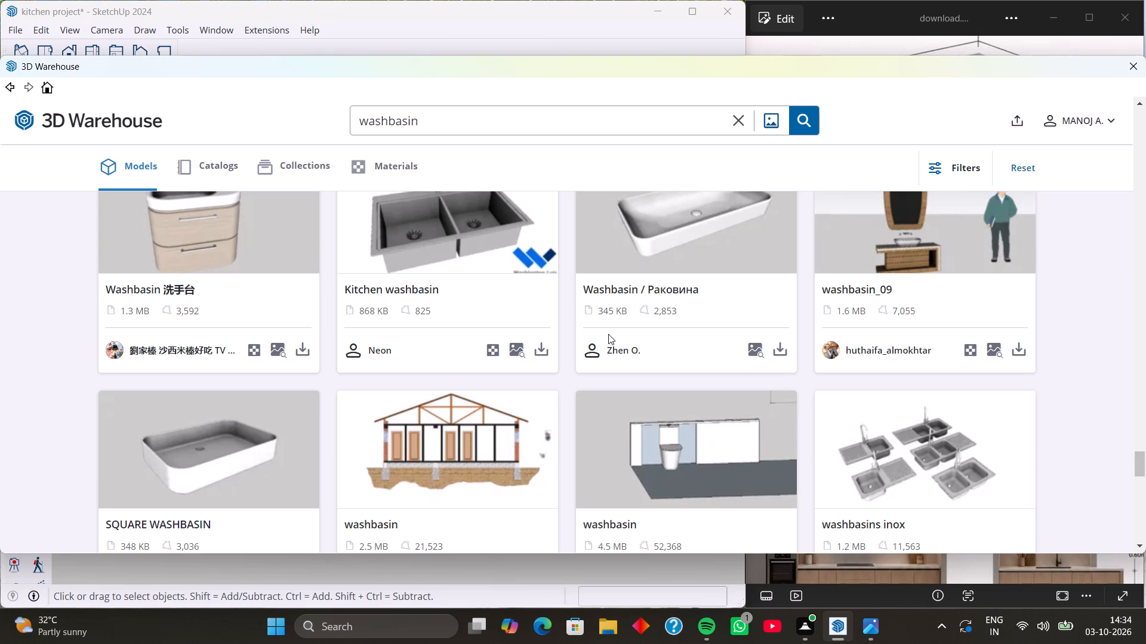
pyautogui.scroll(-8, 606, 335)
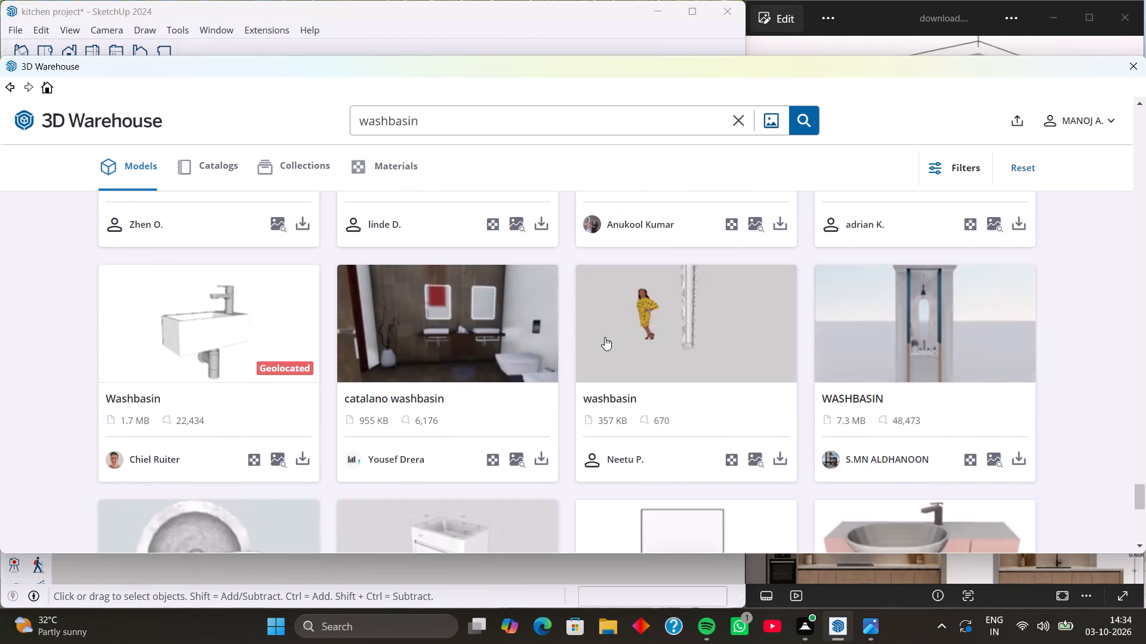
pyautogui.scroll(-3, 605, 337)
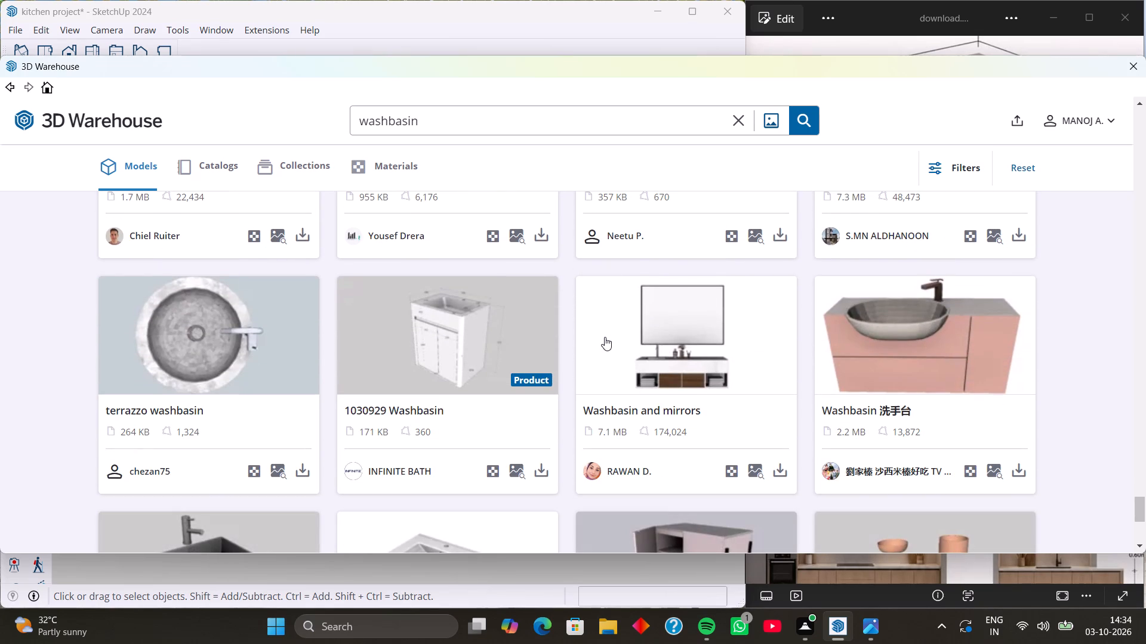
pyautogui.scroll(-5, 605, 337)
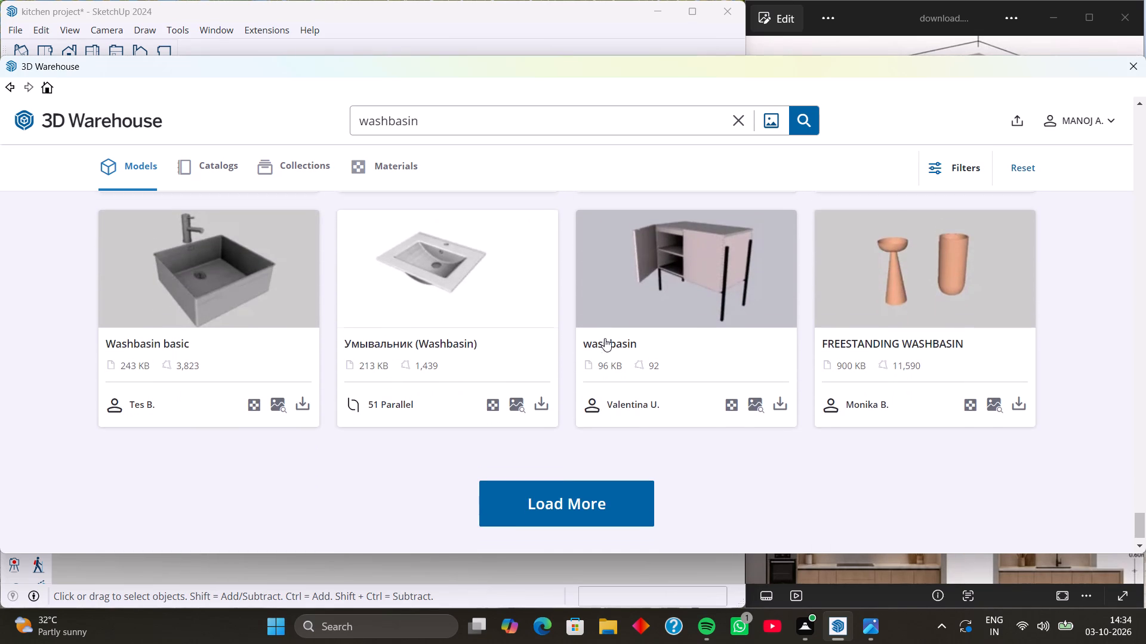
pyautogui.scroll(-2, 605, 338)
pyautogui.scroll(17, 605, 338)
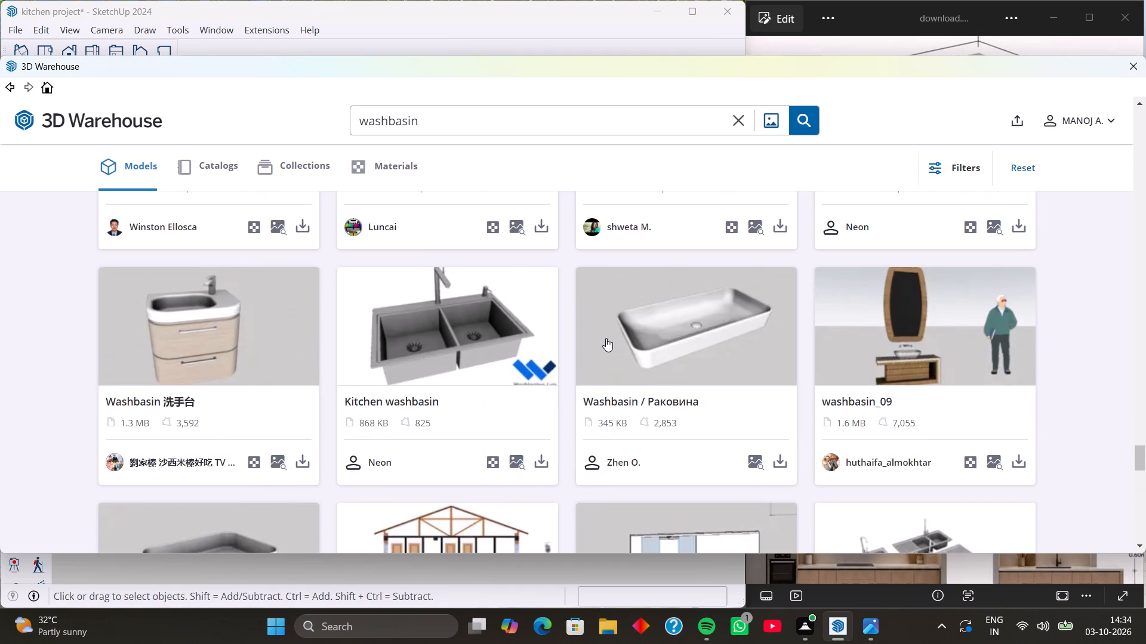
pyautogui.scroll(5, 606, 338)
# Download the double-bowl "Kitchen washbasin" by Neon directly into the model and place it on the open ground in front of the kitchen.
pyautogui.scroll(-3, 606, 339)
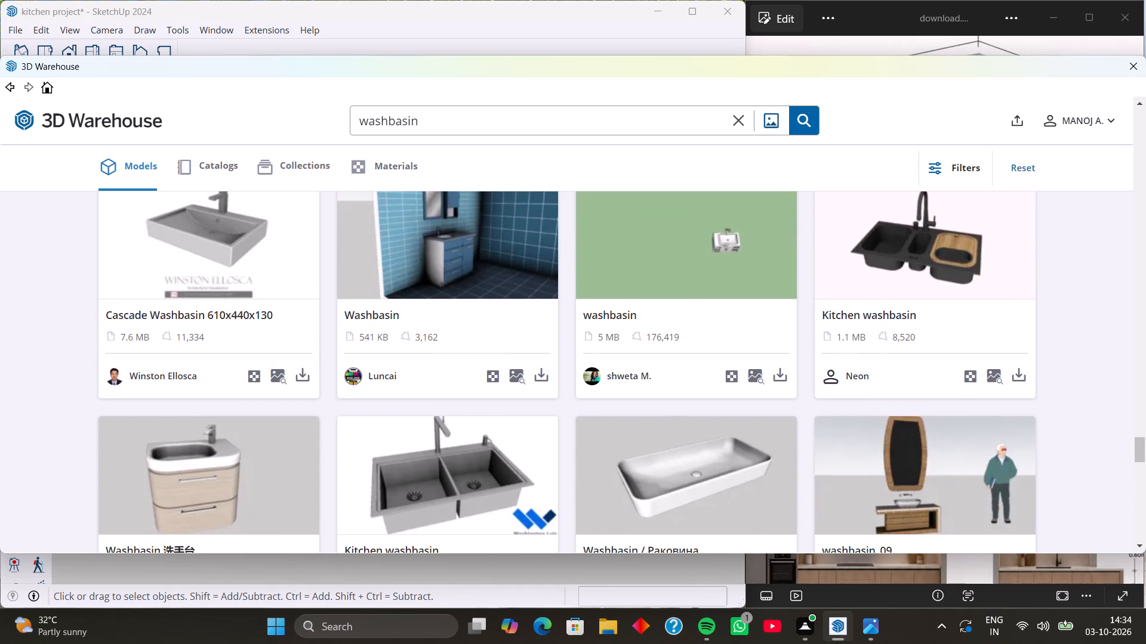
pyautogui.scroll(-4, 492, 432)
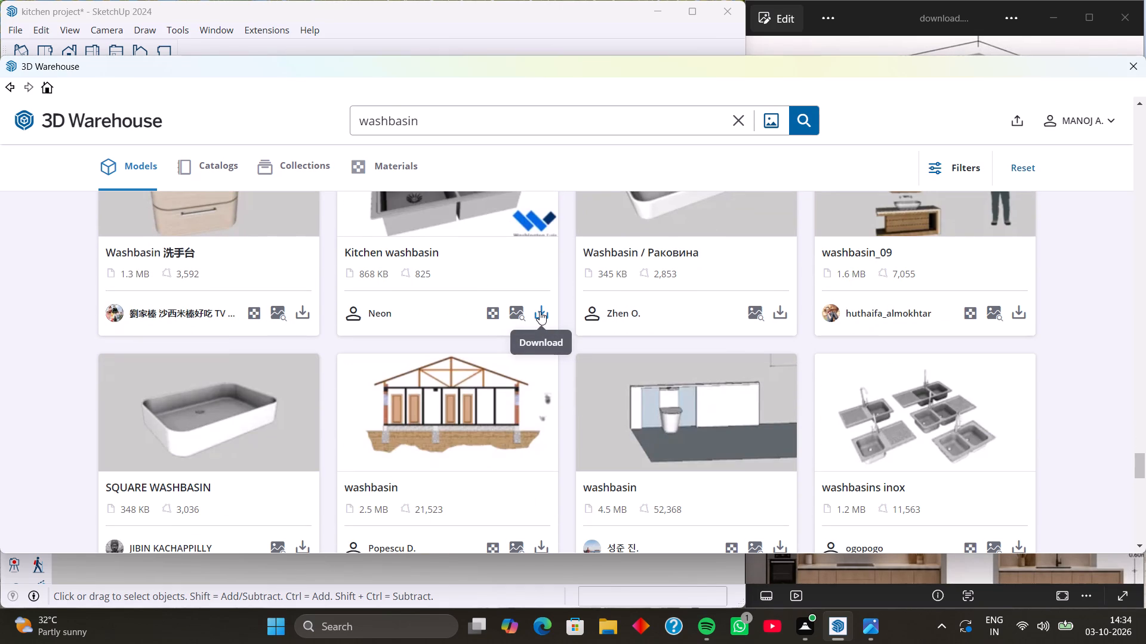
pyautogui.click(540, 311)
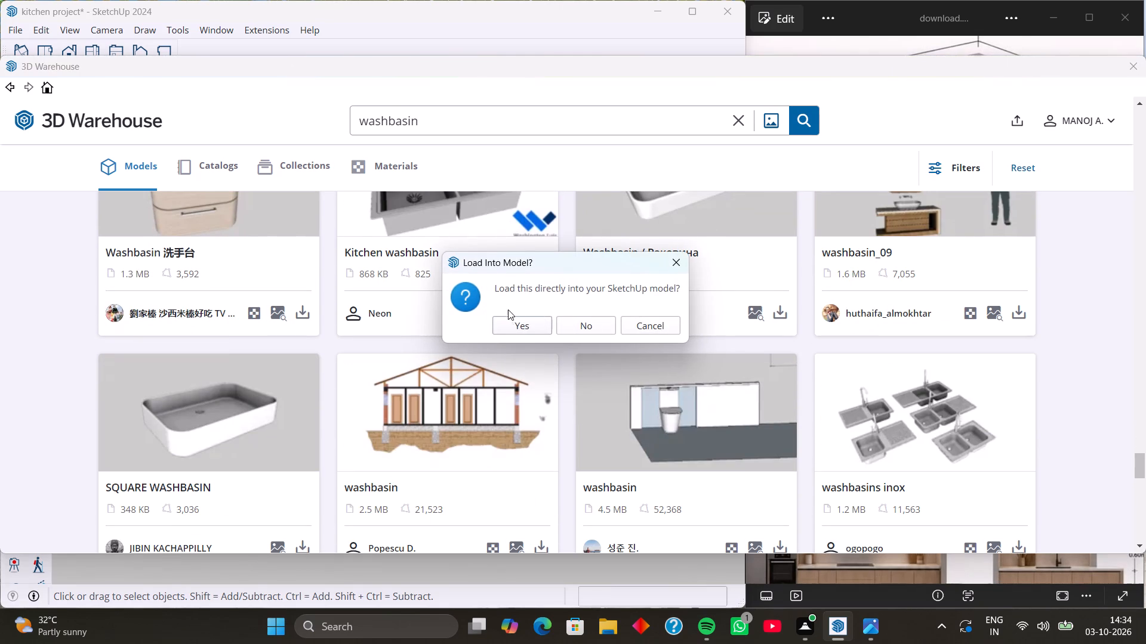
pyautogui.moveTo(516, 332); pyautogui.dragTo(519, 340)
pyautogui.click(518, 322)
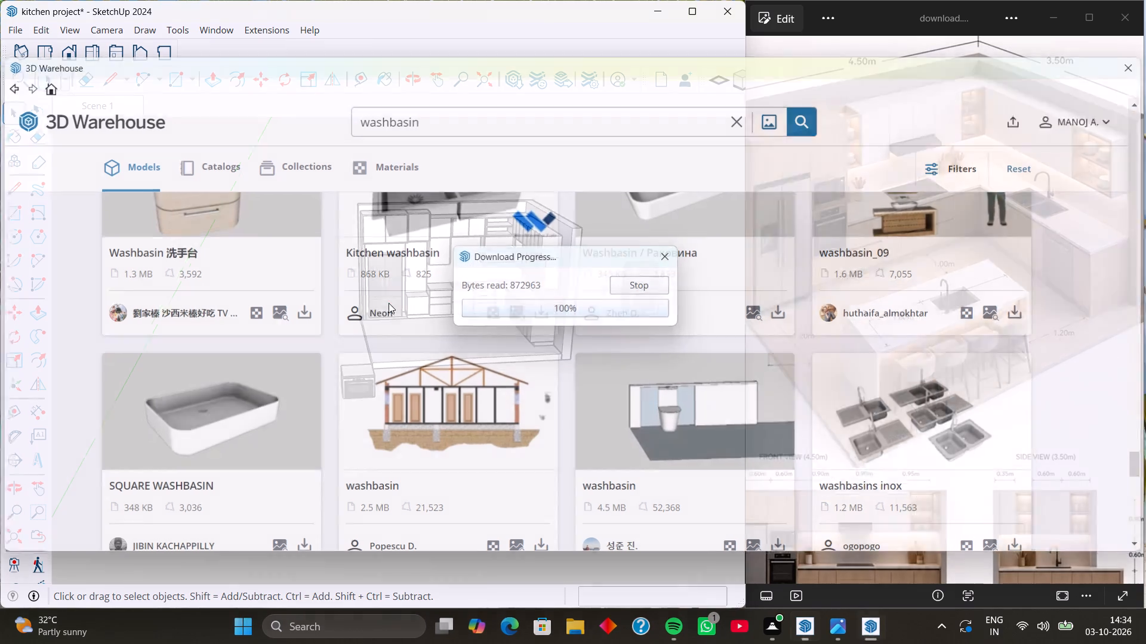
pyautogui.scroll(-4, 349, 321)
pyautogui.click(454, 410)
pyautogui.scroll(3, 463, 395)
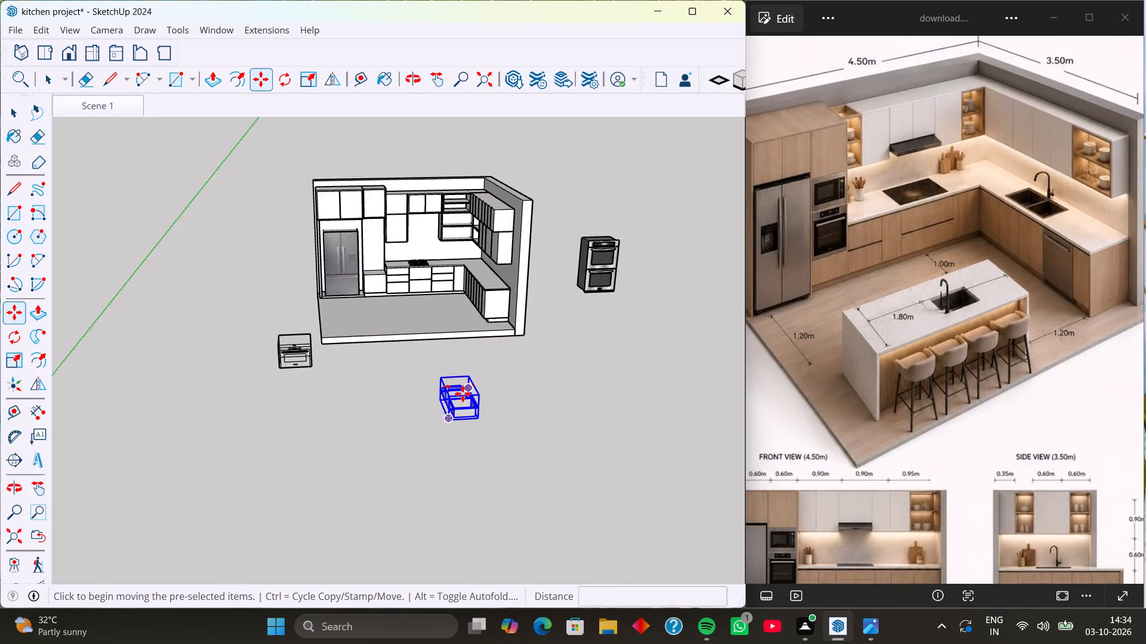
pyautogui.scroll(16, 463, 394)
pyautogui.click(317, 354)
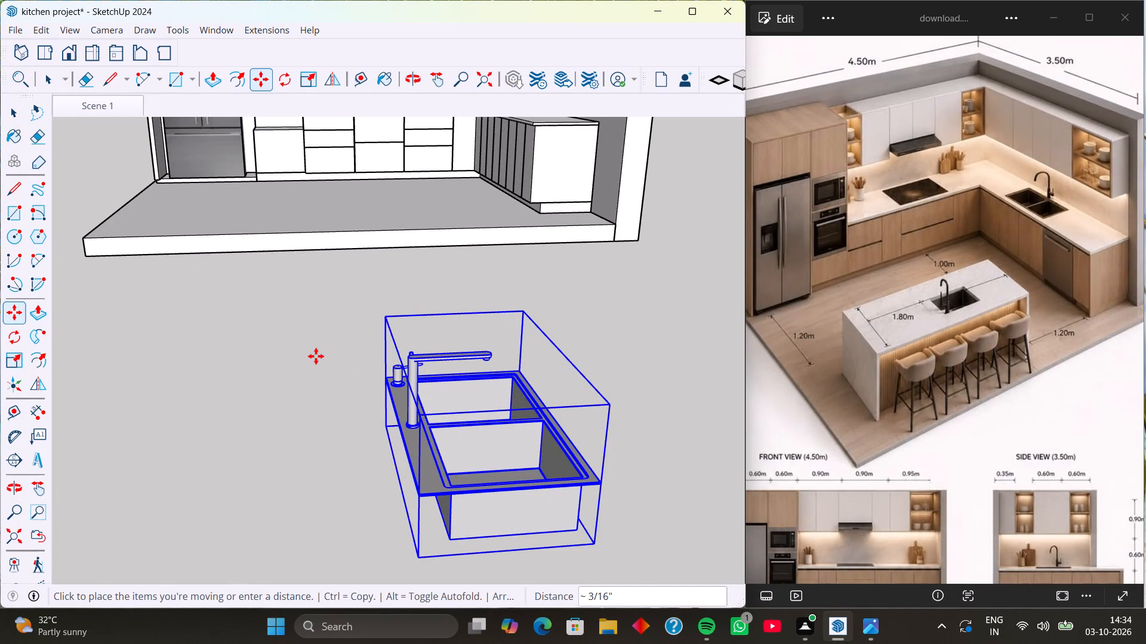
pyautogui.click(316, 356)
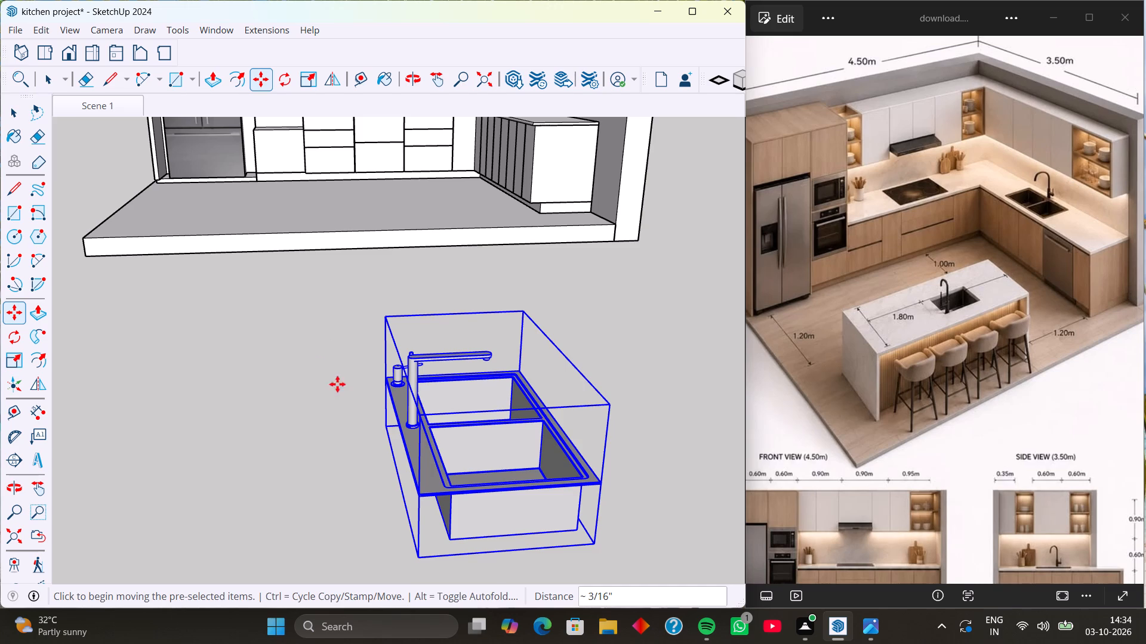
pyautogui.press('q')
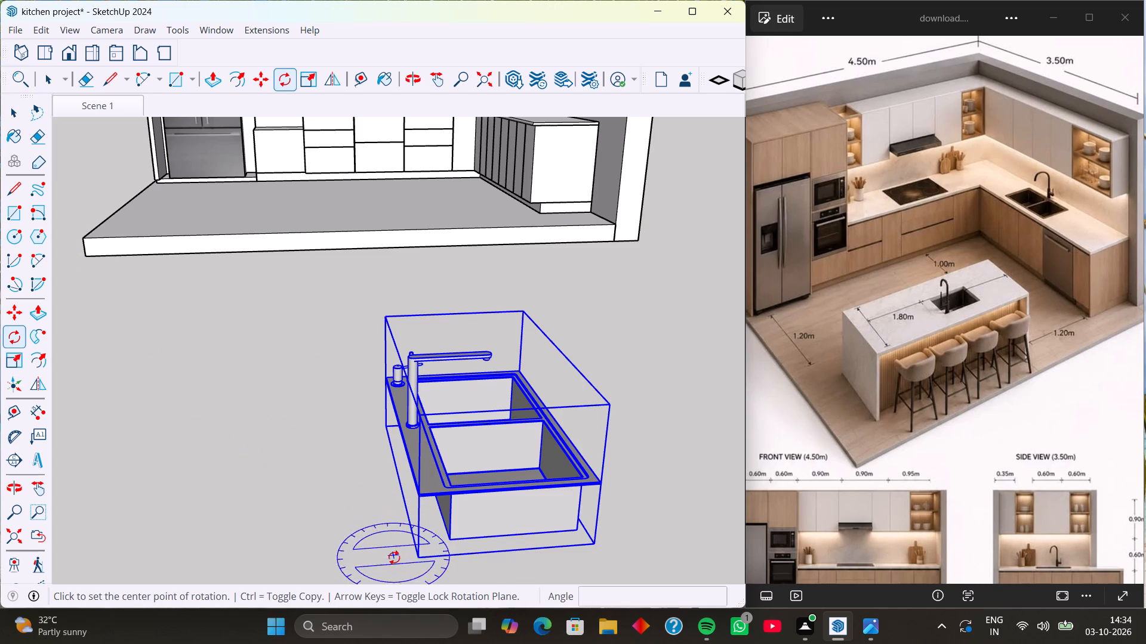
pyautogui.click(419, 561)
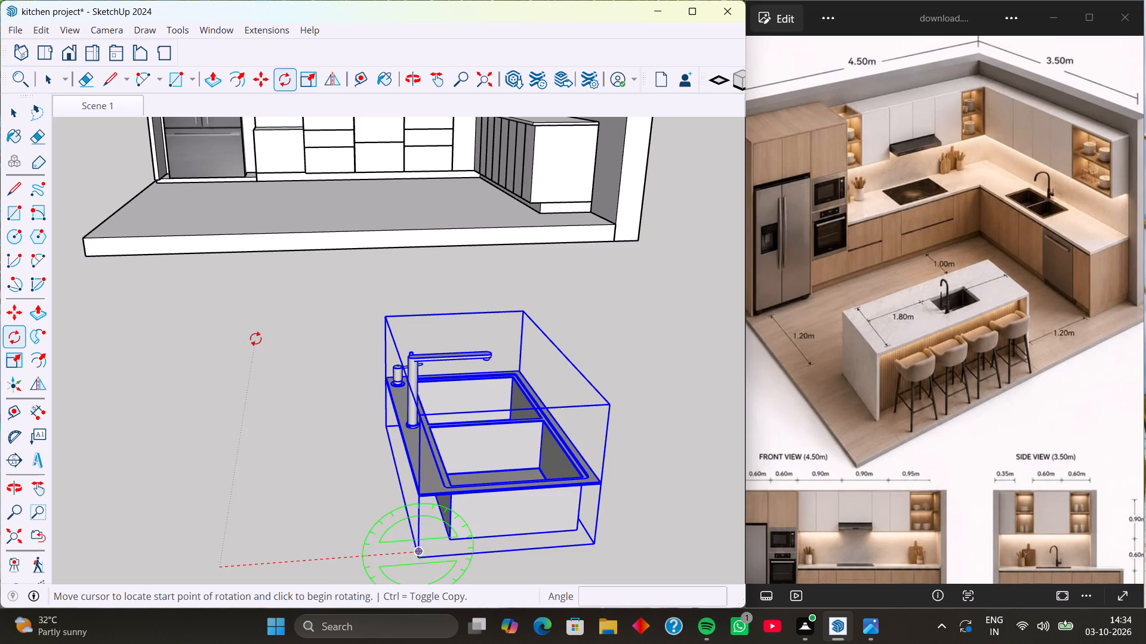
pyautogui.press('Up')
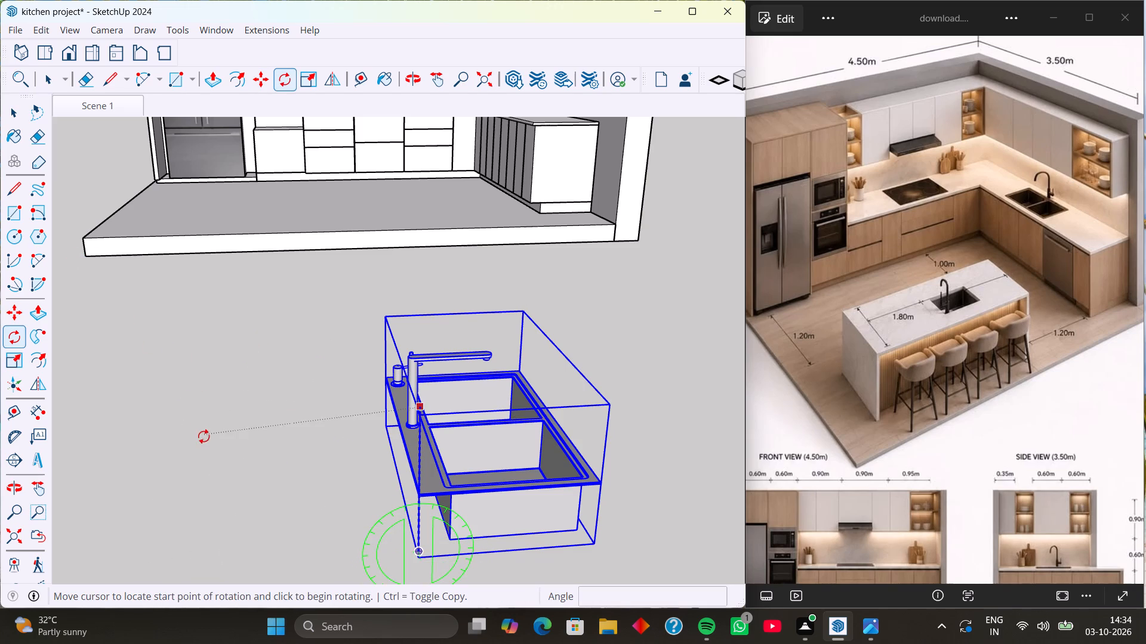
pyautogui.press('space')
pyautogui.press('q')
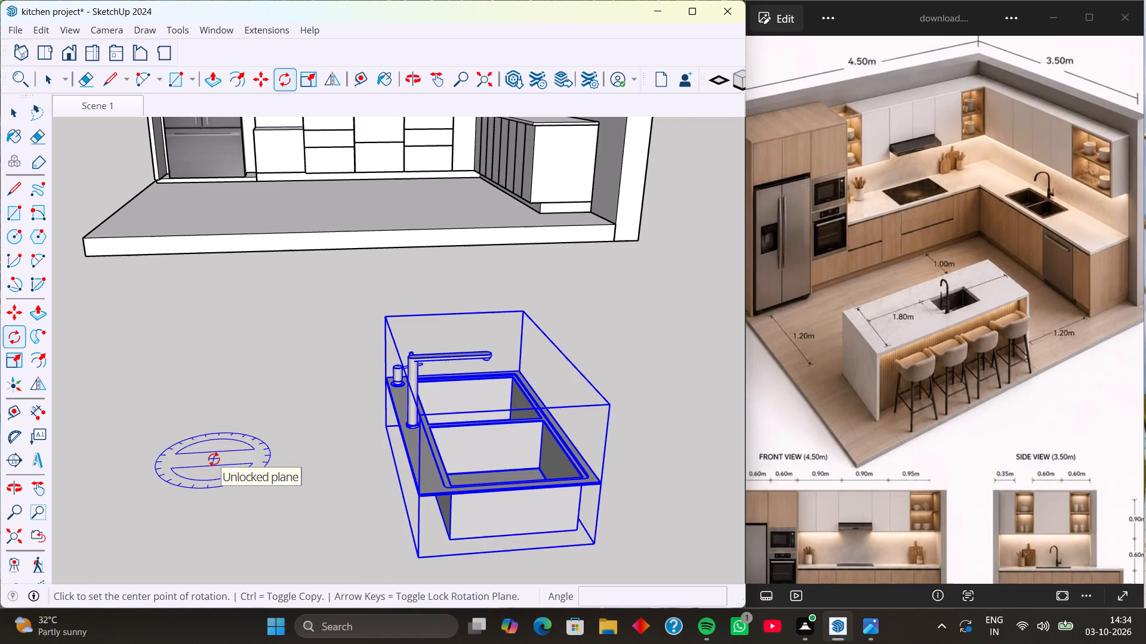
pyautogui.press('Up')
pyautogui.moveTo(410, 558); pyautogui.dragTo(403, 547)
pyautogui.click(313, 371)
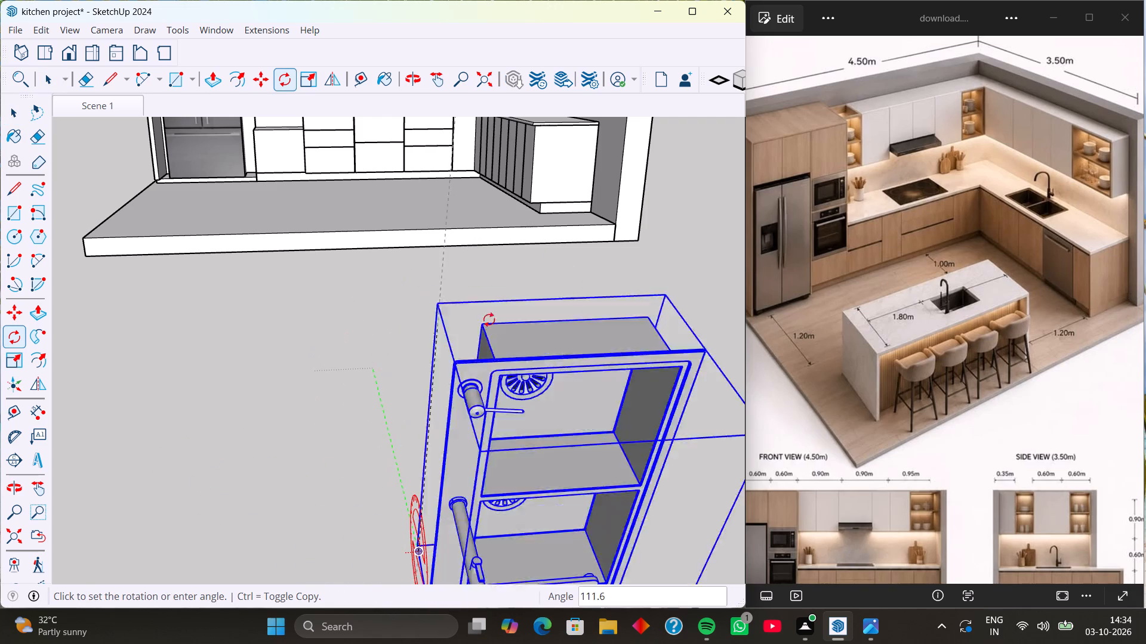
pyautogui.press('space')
# Rotate the double-bowl sink 90 degrees clockwise about the vertical axis, pivoting on its lower front corner.
pyautogui.scroll(-3, 450, 473)
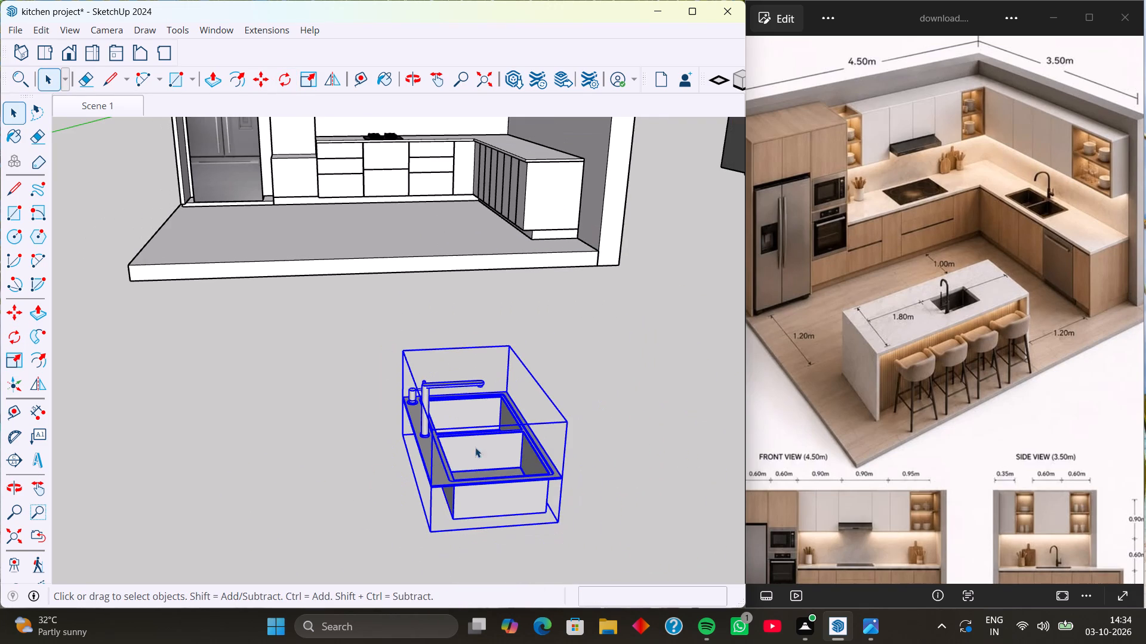
pyautogui.press('q')
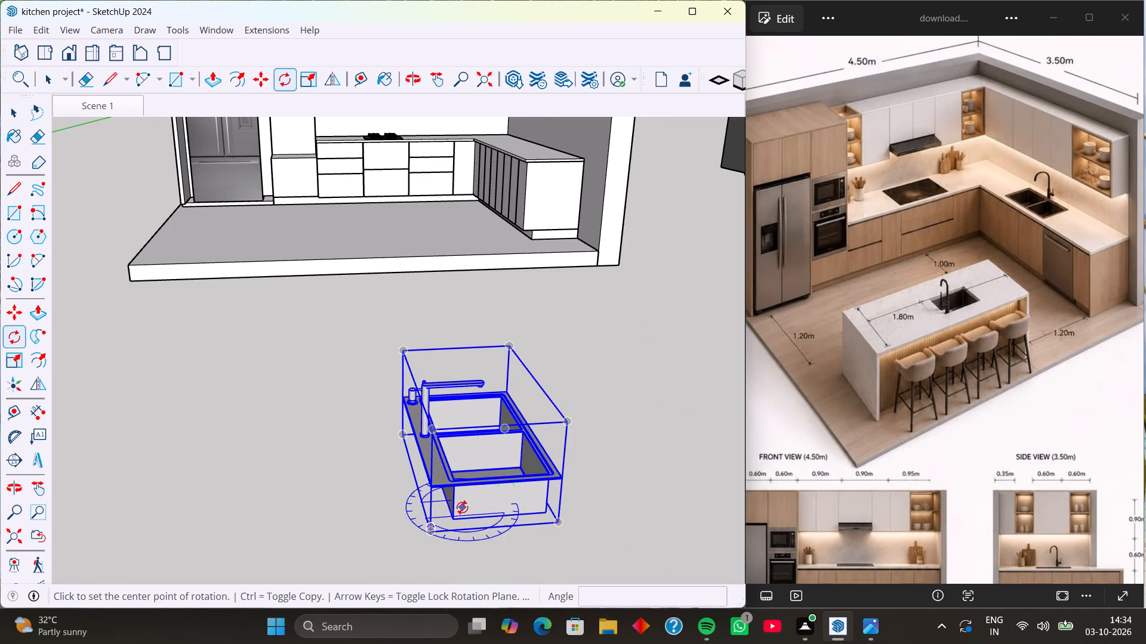
pyautogui.press('Up')
pyautogui.click(430, 532)
pyautogui.click(350, 377)
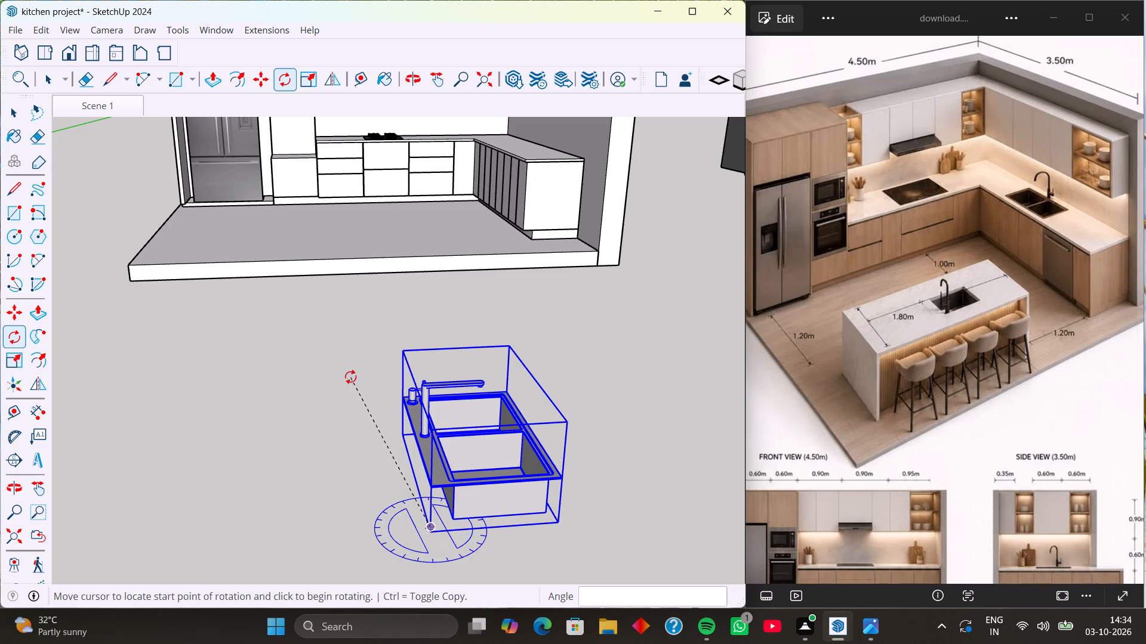
pyautogui.scroll(-4, 557, 481)
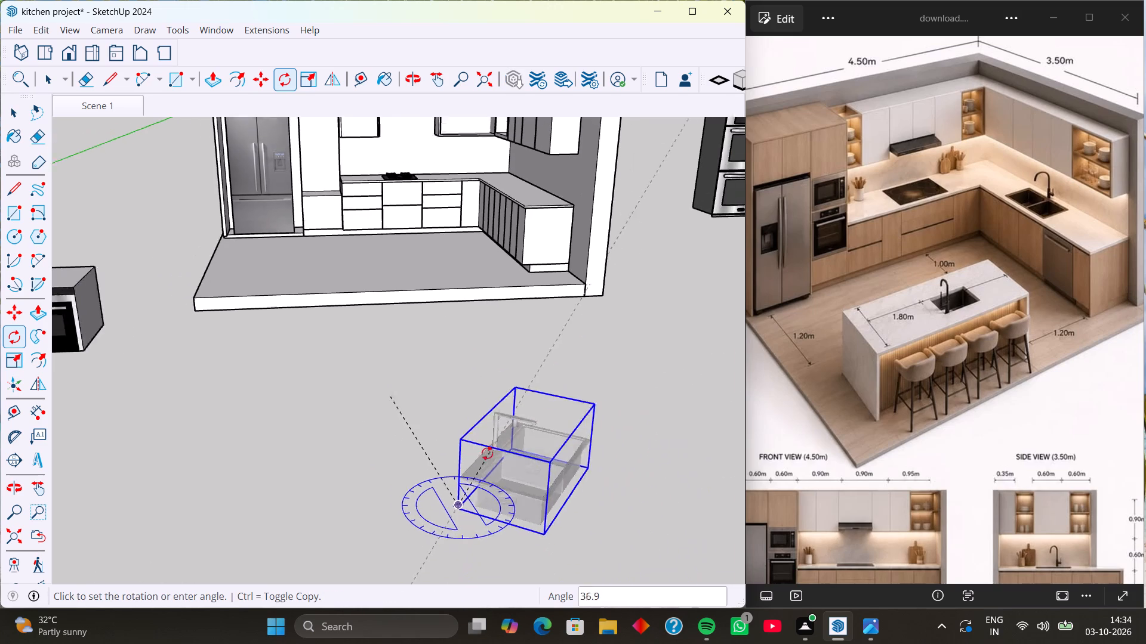
pyautogui.scroll(-1, 487, 453)
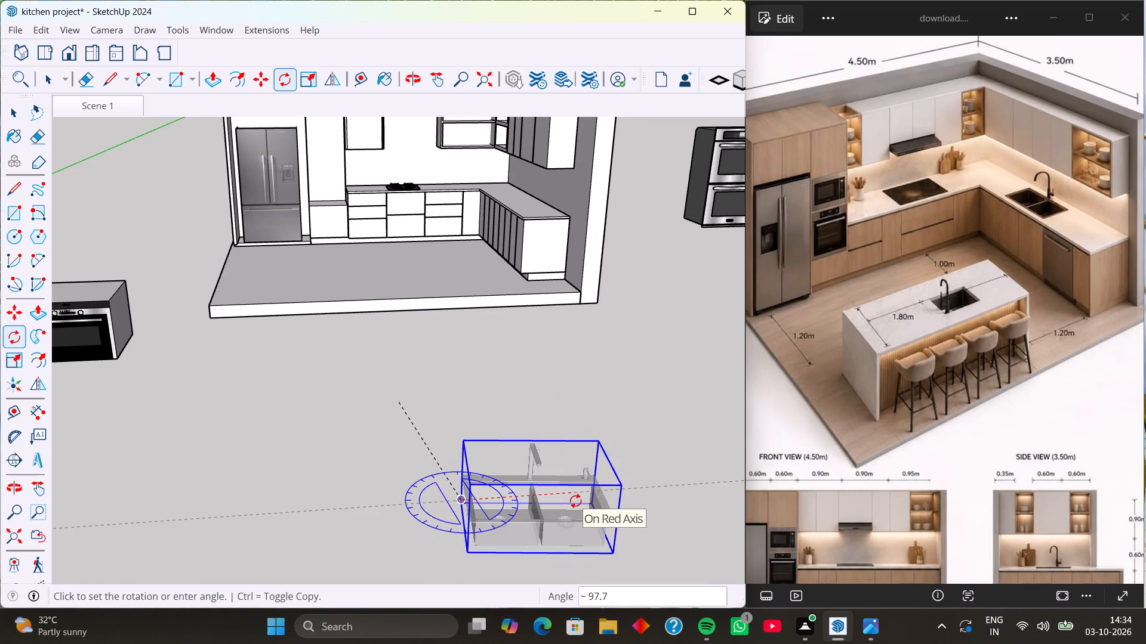
pyautogui.write('90')
pyautogui.press('Return')
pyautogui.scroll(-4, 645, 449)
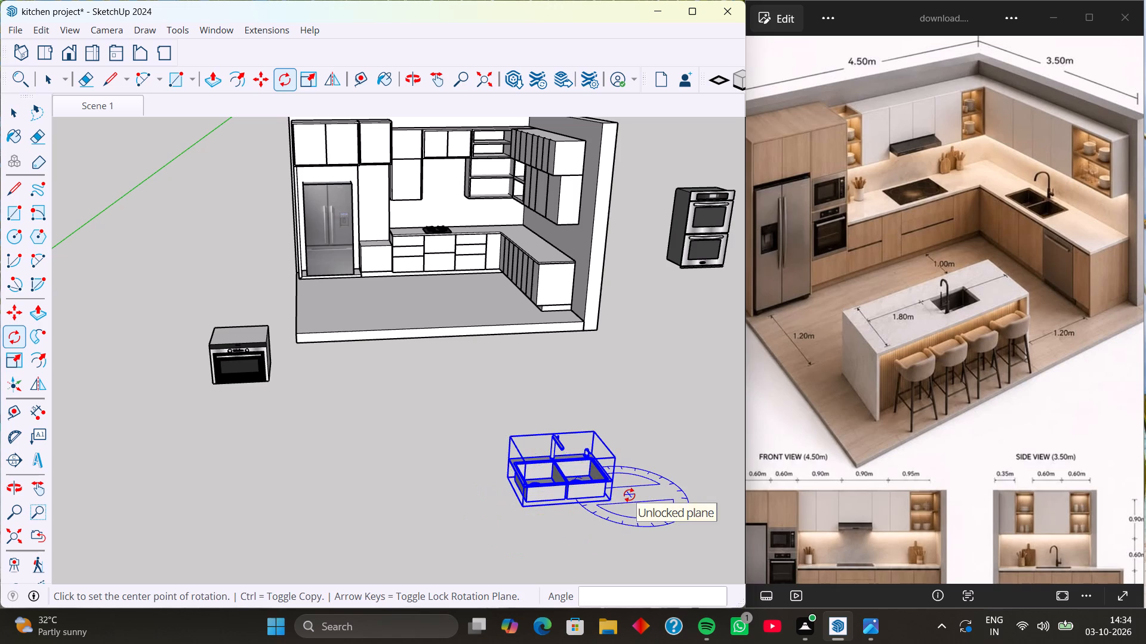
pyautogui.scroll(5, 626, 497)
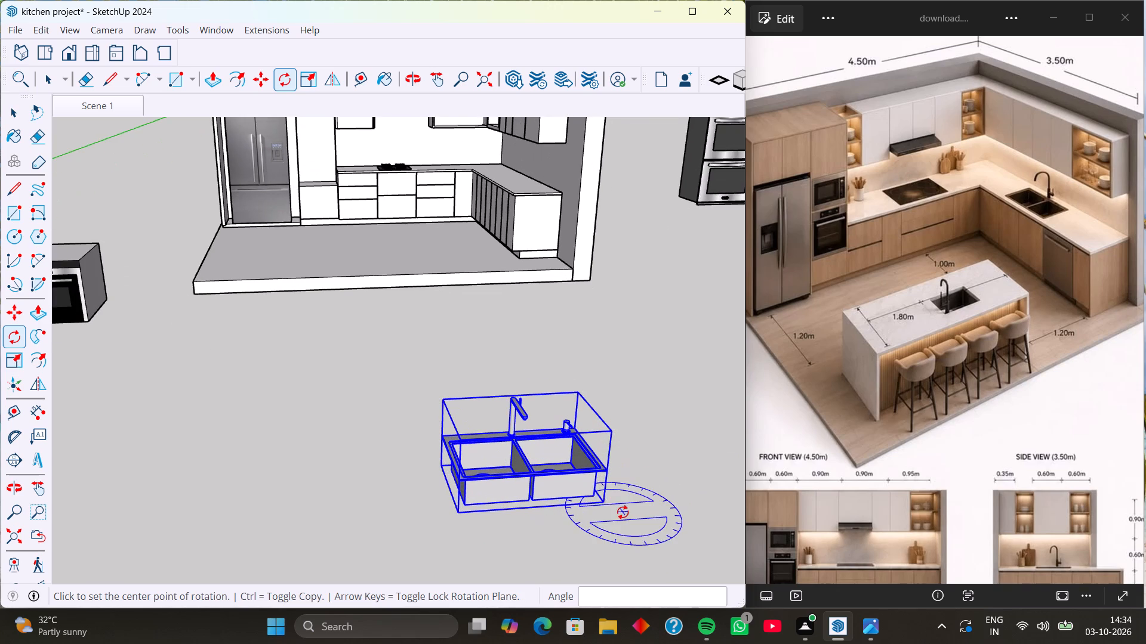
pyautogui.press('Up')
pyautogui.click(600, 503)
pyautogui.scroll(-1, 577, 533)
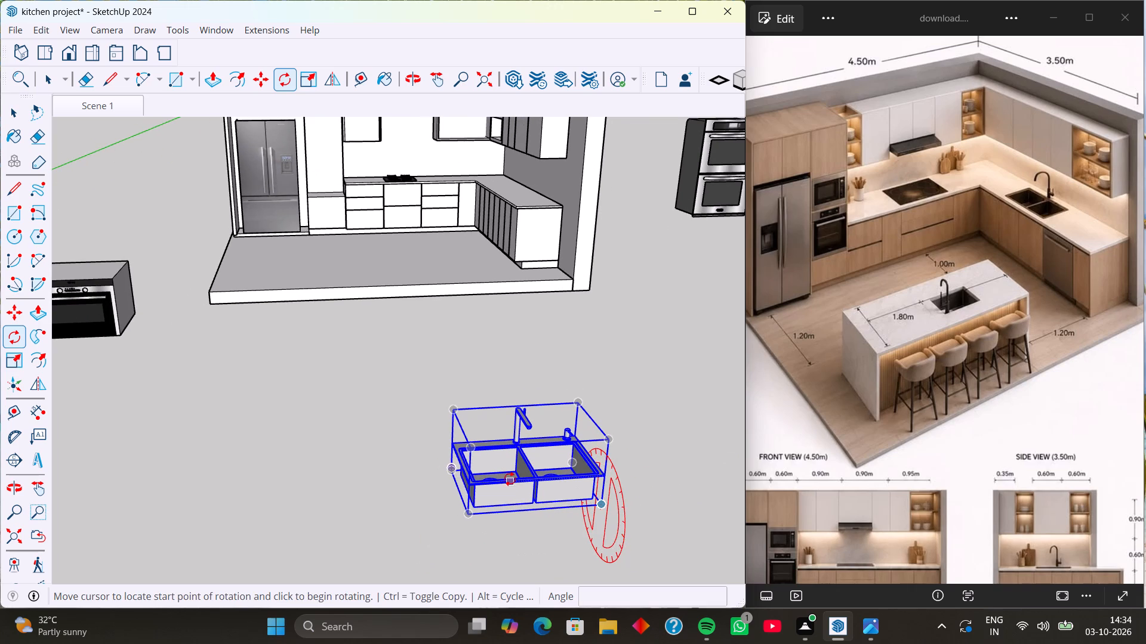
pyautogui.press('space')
# Rotate the double-bowl sink 90 degrees clockwise about the vertical axis, pivoting on its lower front corner, so its tap side faces the side wall.
pyautogui.press('q')
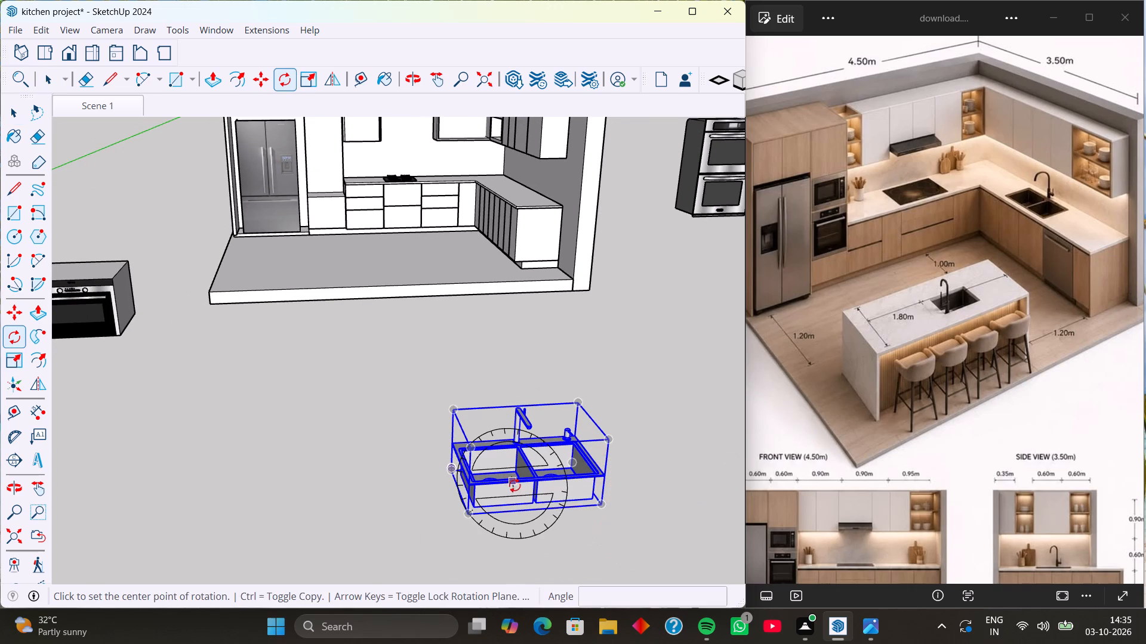
pyautogui.press('Up')
pyautogui.scroll(-5, 608, 501)
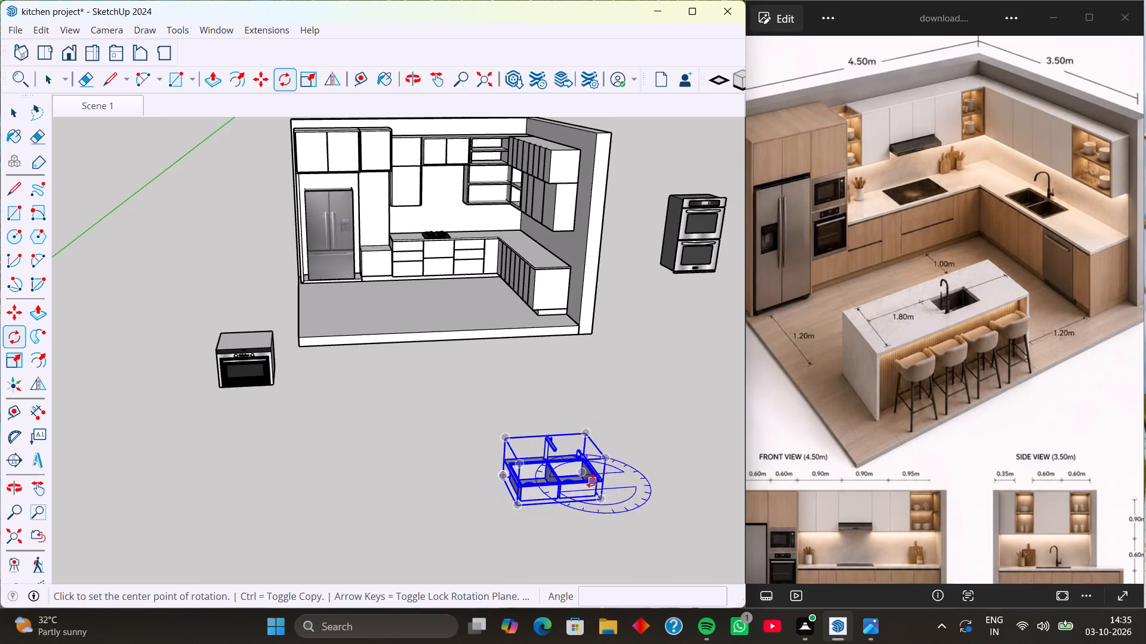
pyautogui.moveTo(551, 531); pyautogui.dragTo(457, 479, button='middle')
pyautogui.scroll(5, 437, 448)
pyautogui.click(377, 380)
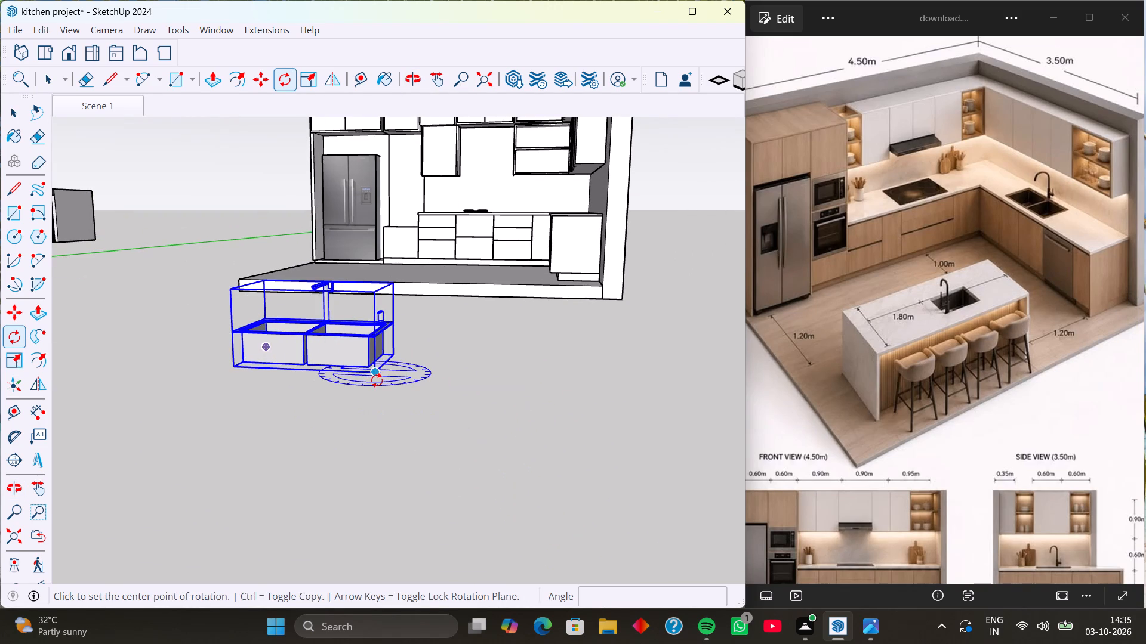
pyautogui.click(439, 311)
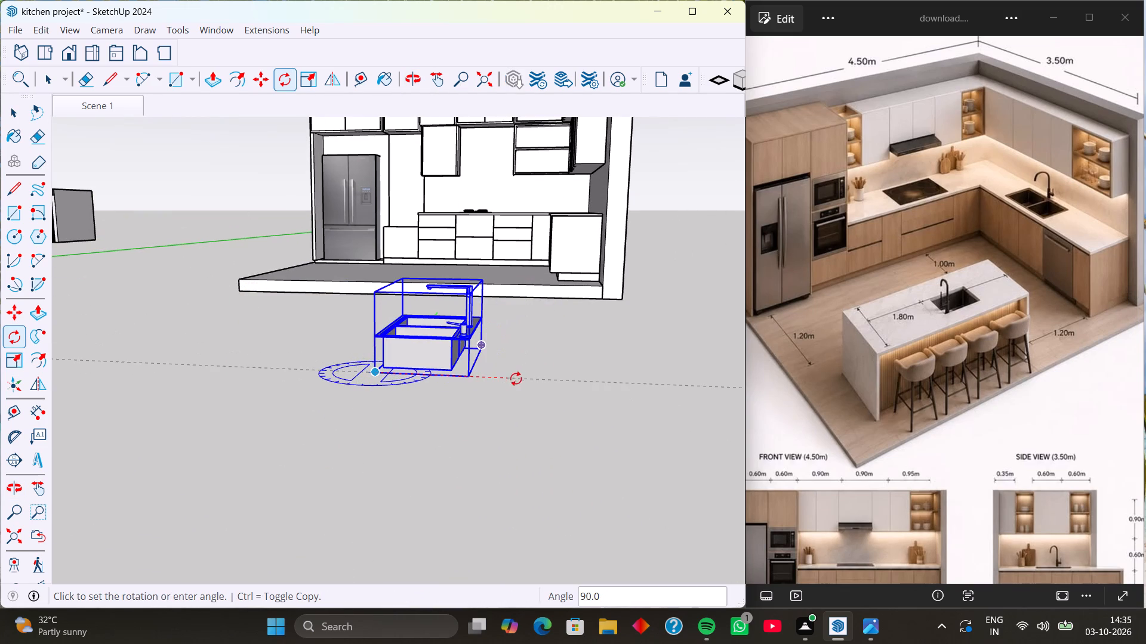
pyautogui.press('9')
pyautogui.press('0')
pyautogui.press('Return')
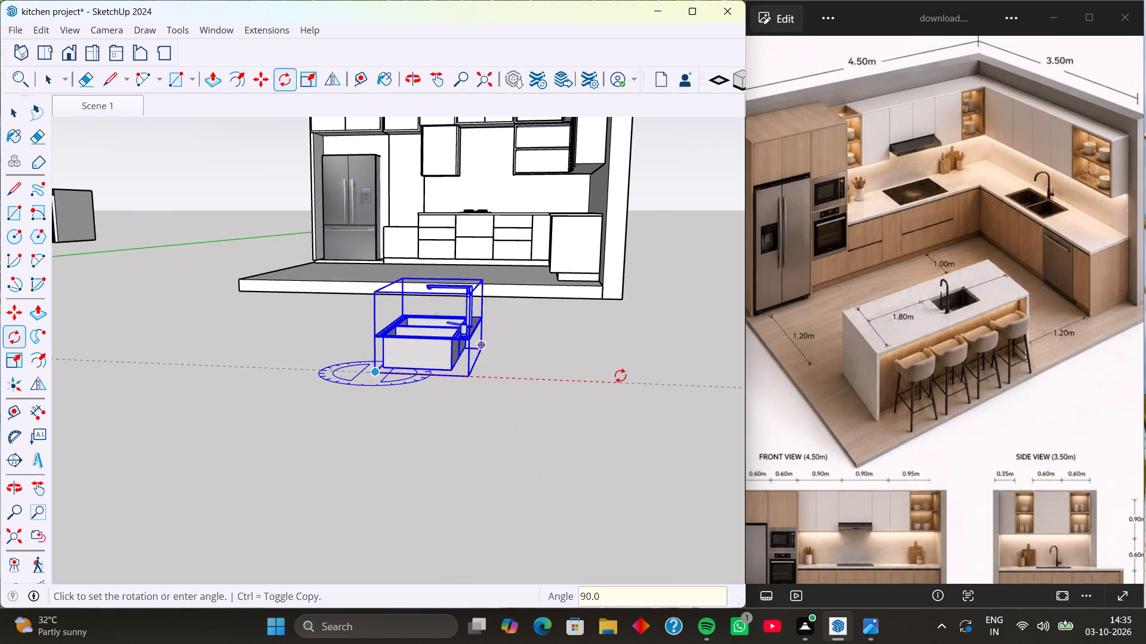
pyautogui.scroll(-4, 649, 386)
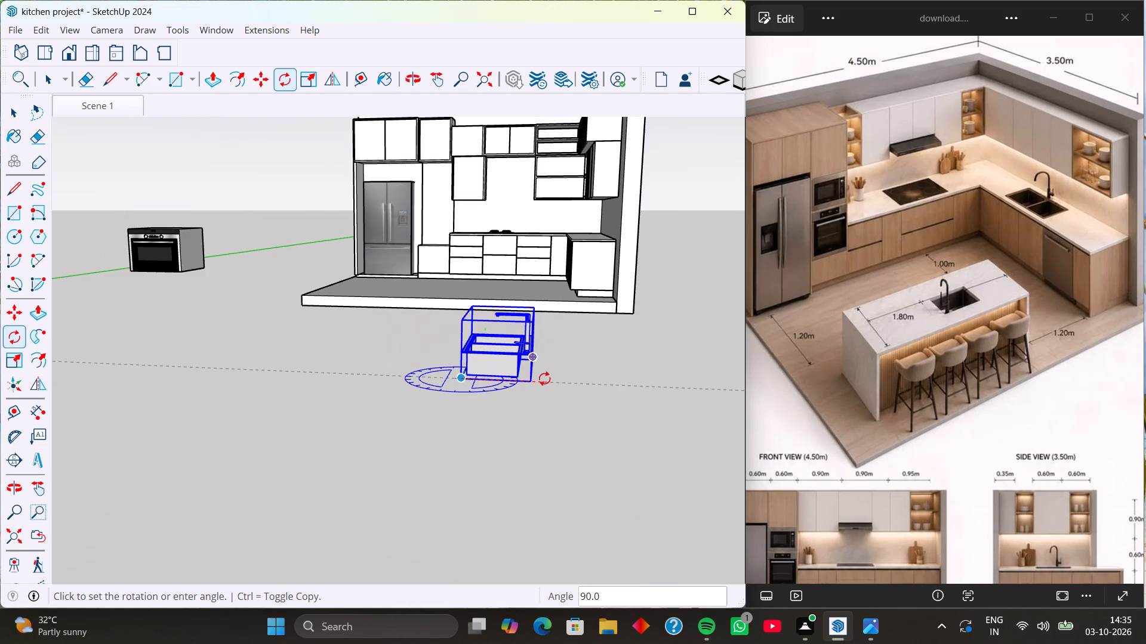
pyautogui.write('90')
pyautogui.press('Return')
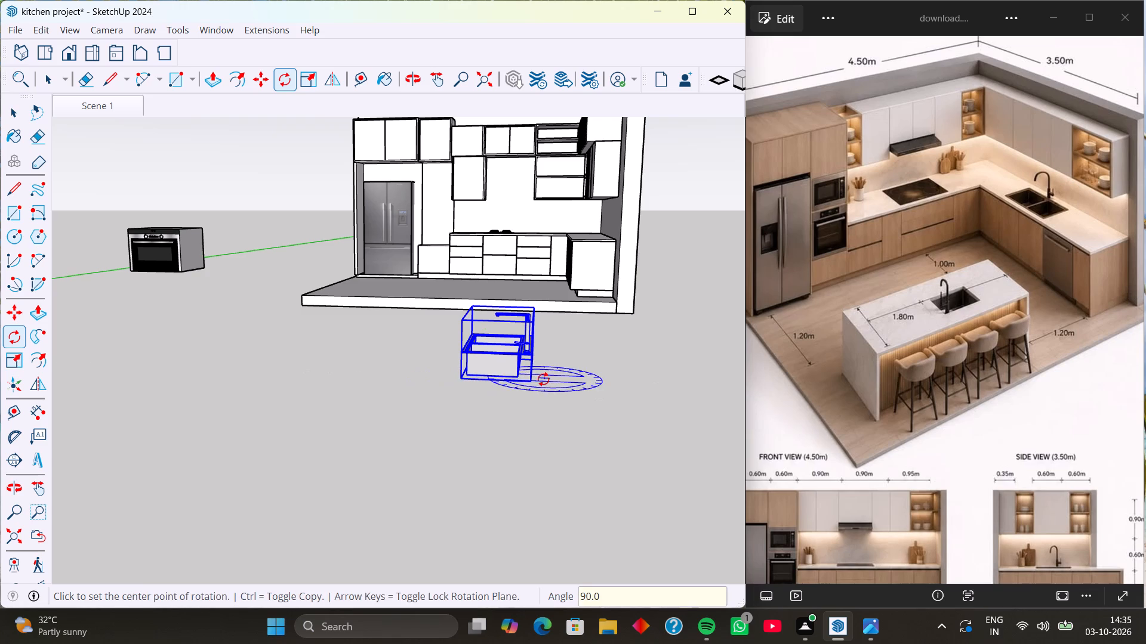
pyautogui.scroll(5, 478, 356)
pyautogui.moveTo(454, 473); pyautogui.dragTo(582, 513, button='middle')
pyautogui.scroll(1, 582, 501)
pyautogui.scroll(-7, 457, 411)
pyautogui.press('space')
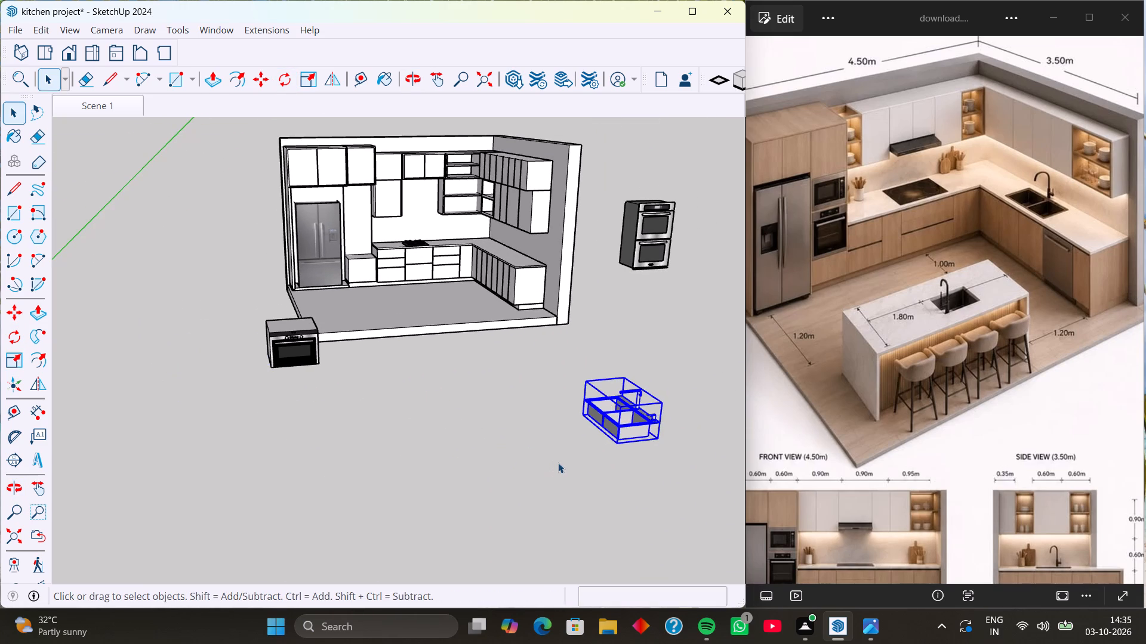
# Move the sink by its lower front corner onto the side-wall countertop, about midway along the run, aligning it with the front edge.
pyautogui.press('m')
pyautogui.scroll(6, 580, 410)
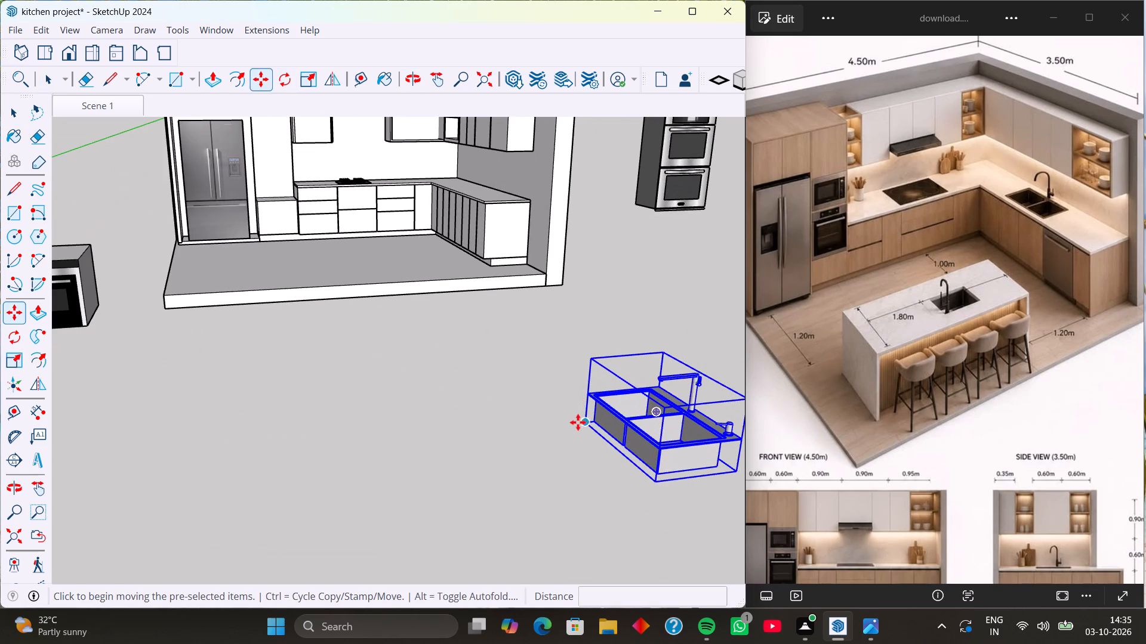
pyautogui.click(587, 422)
pyautogui.scroll(5, 456, 215)
pyautogui.scroll(-4, 443, 192)
pyautogui.moveTo(449, 193); pyautogui.dragTo(450, 197, button='middle')
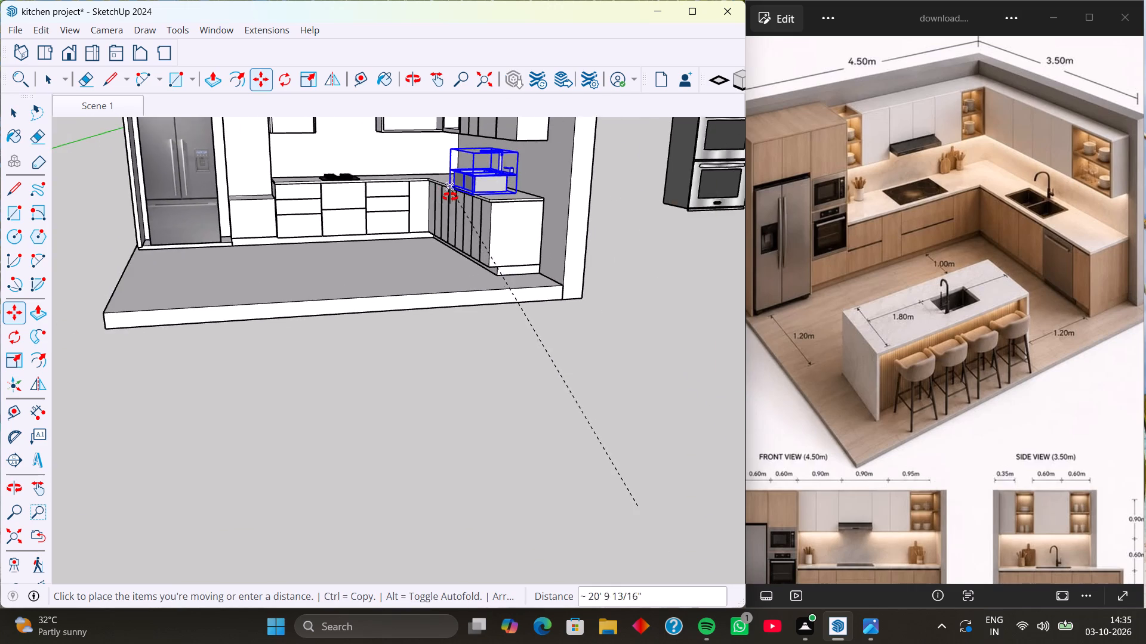
pyautogui.moveTo(450, 197); pyautogui.dragTo(541, 358, button='middle')
pyautogui.scroll(5, 498, 278)
pyautogui.scroll(-2, 438, 166)
pyautogui.keyDown('shift'); pyautogui.moveTo(440, 166); pyautogui.dragTo(534, 308, button='middle'); pyautogui.keyUp('shift')
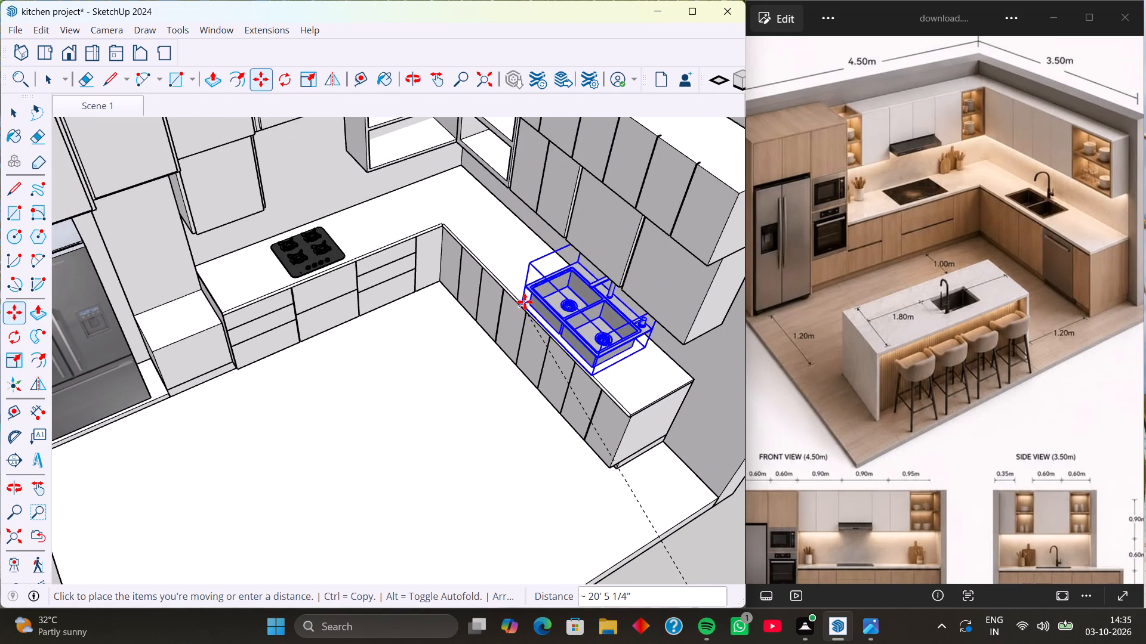
pyautogui.scroll(2, 525, 297)
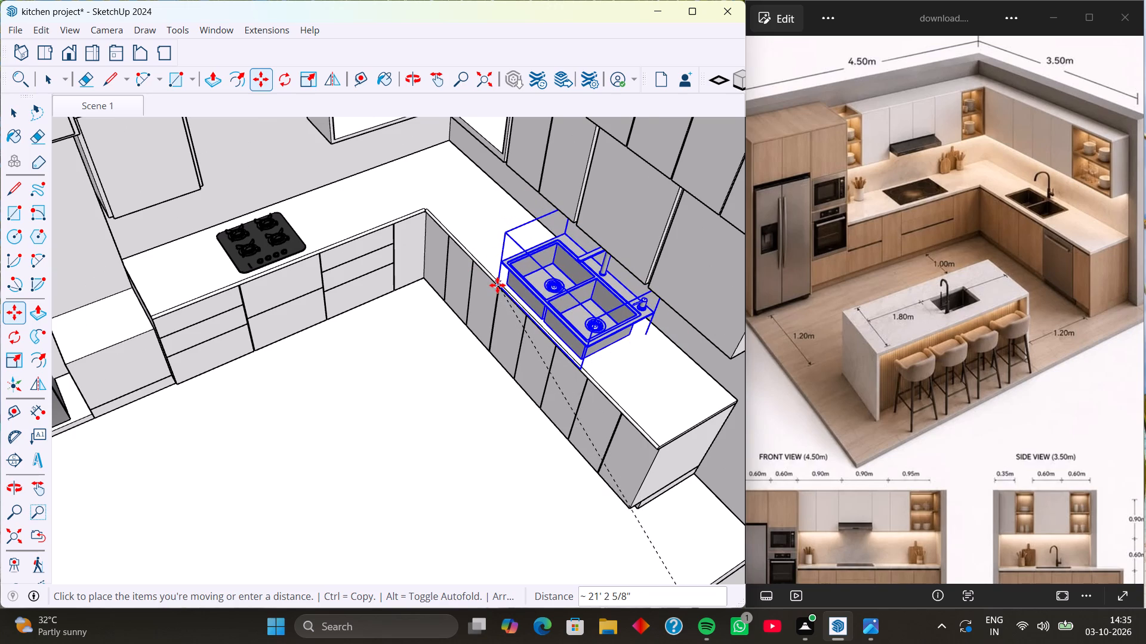
pyautogui.click(497, 285)
pyautogui.scroll(4, 543, 339)
pyautogui.moveTo(464, 402); pyautogui.dragTo(666, 383, button='middle')
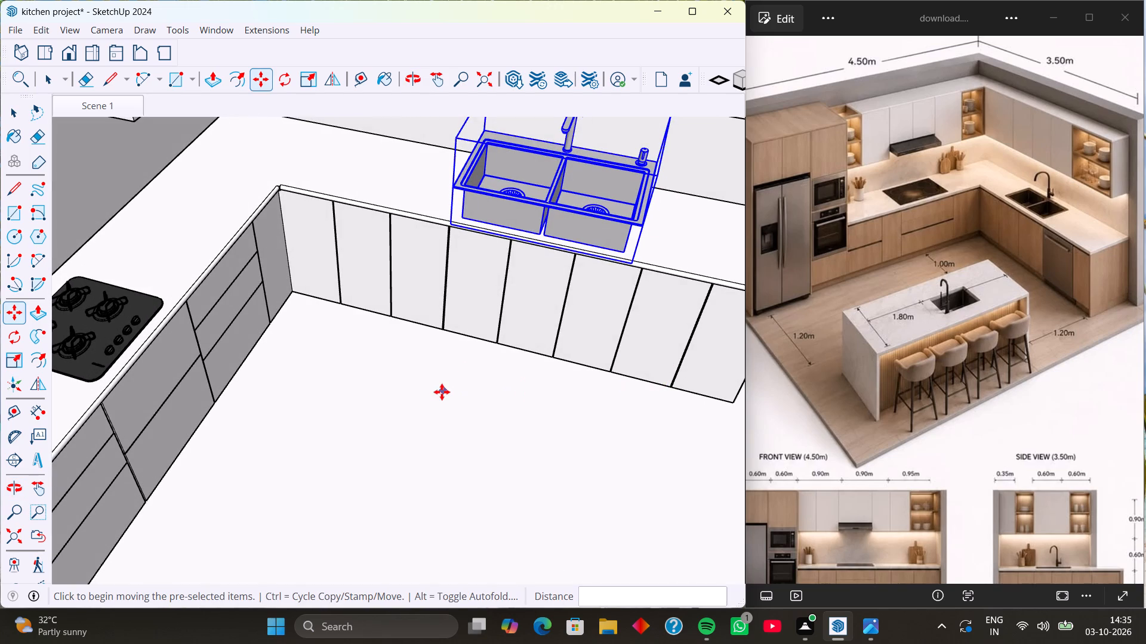
pyautogui.press('space')
pyautogui.click(441, 391)
pyautogui.scroll(-3, 452, 383)
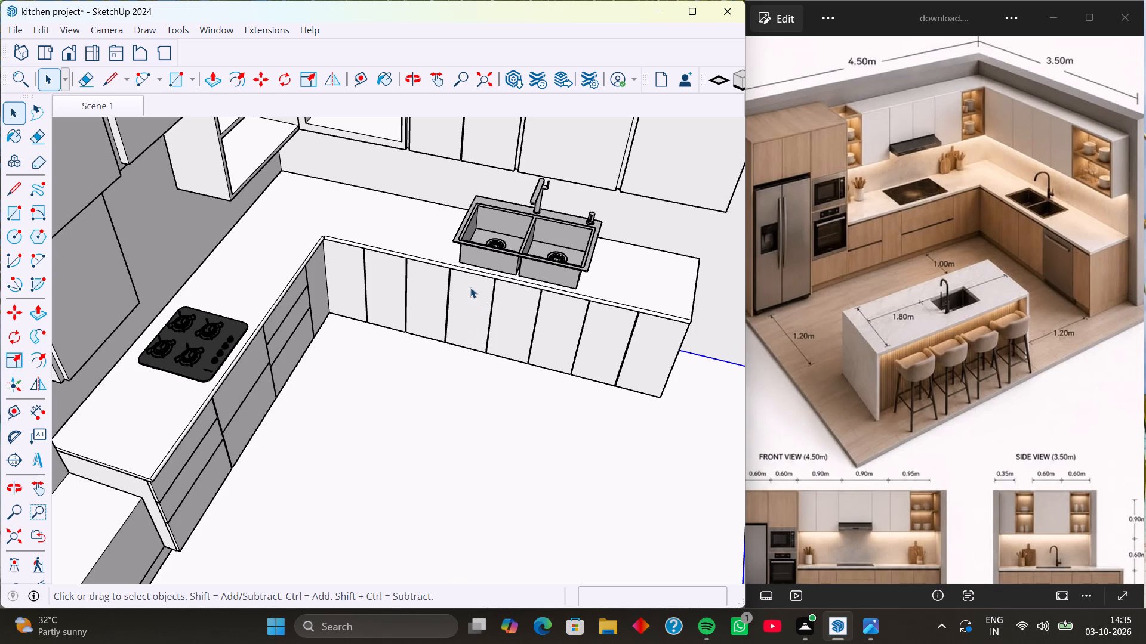
pyautogui.scroll(-7, 444, 310)
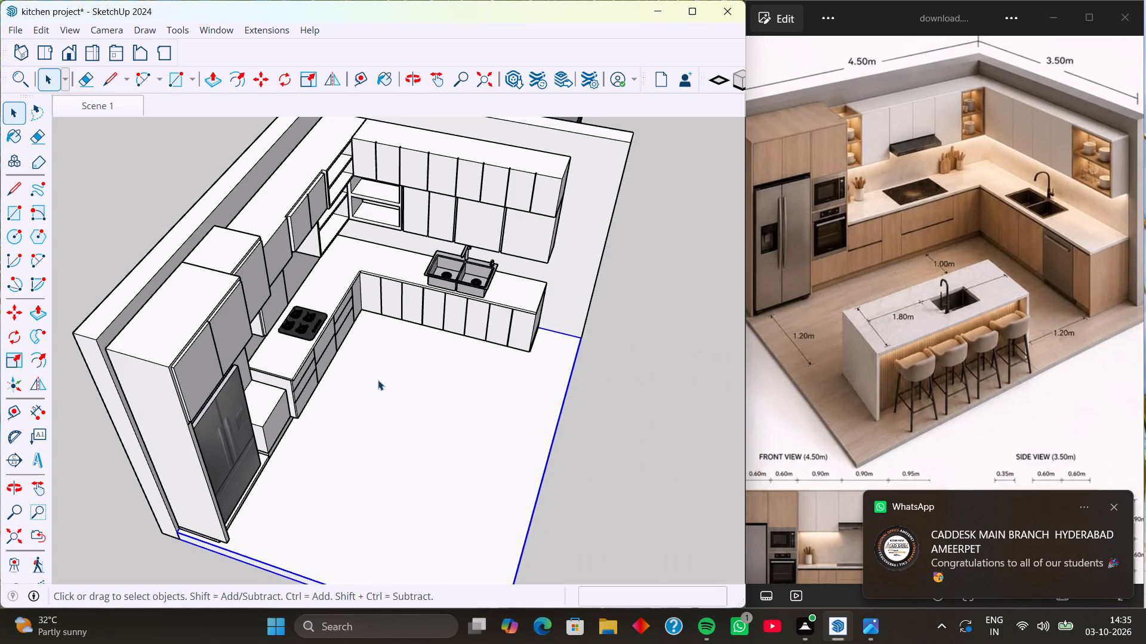
# Open 3D Warehouse to look for the next kitchen model.
pyautogui.moveTo(372, 377); pyautogui.dragTo(66, 339, button='middle')
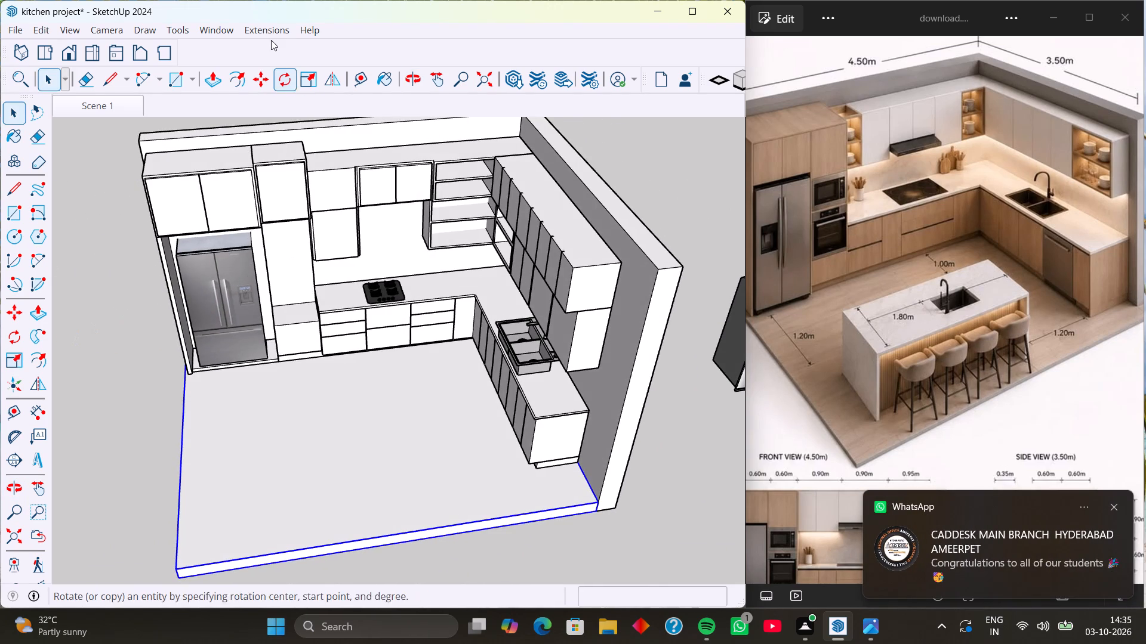
pyautogui.click(221, 30)
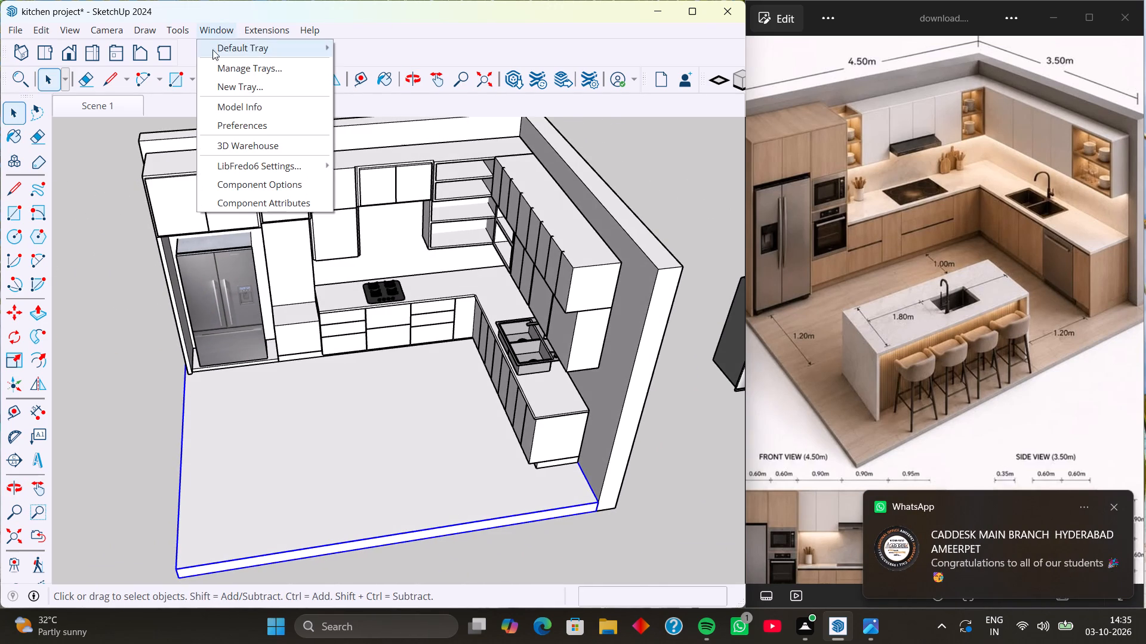
pyautogui.click(236, 145)
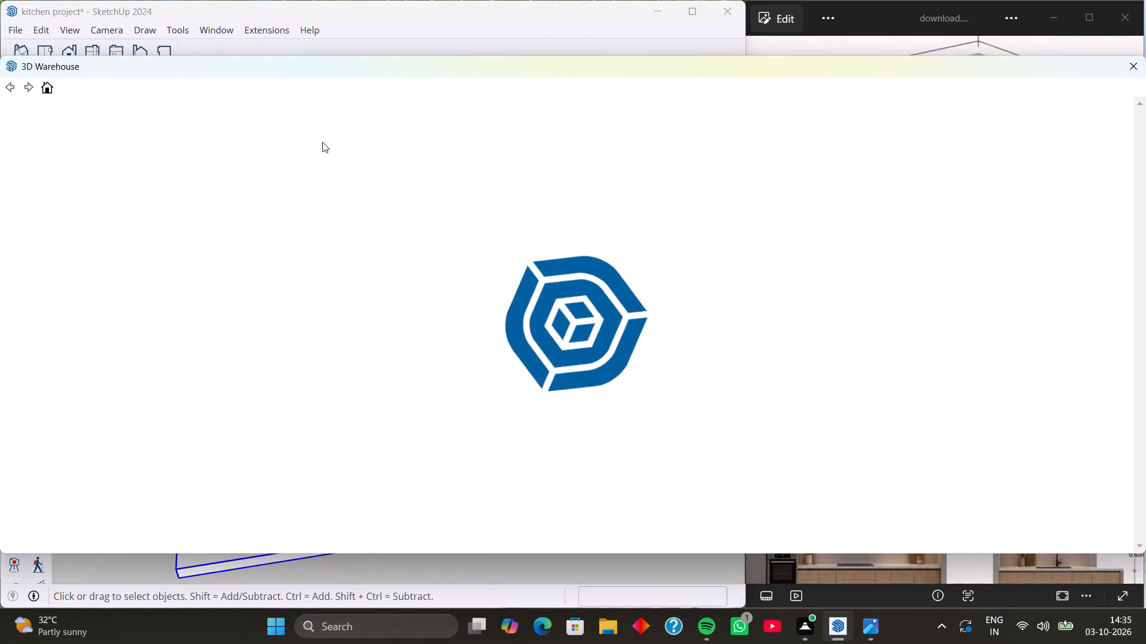
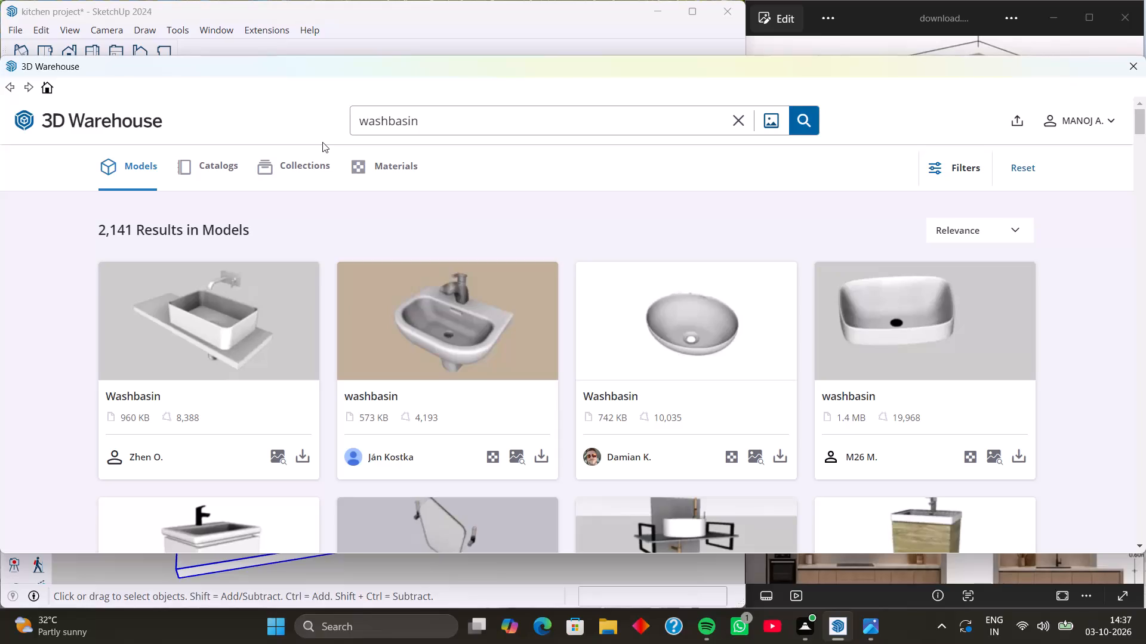
# Replace the previous search term and search the 3D Warehouse models for "chimney".
pyautogui.click(440, 112)
pyautogui.press('BackSpace')
pyautogui.press('BackSpace')
pyautogui.press('BackSpace')
pyautogui.press('BackSpace')
pyautogui.press('BackSpace')
pyautogui.press('BackSpace')
pyautogui.press('BackSpace')
pyautogui.press('BackSpace')
pyautogui.press('BackSpace')
pyautogui.press('BackSpace')
pyautogui.press('BackSpace')
pyautogui.press('BackSpace')
pyautogui.press('BackSpace')
pyautogui.press('BackSpace')
pyautogui.press('BackSpace')
pyautogui.press('BackSpace')
pyautogui.press('BackSpace')
pyautogui.press('BackSpace')
pyautogui.press('BackSpace')
pyautogui.press('BackSpace')
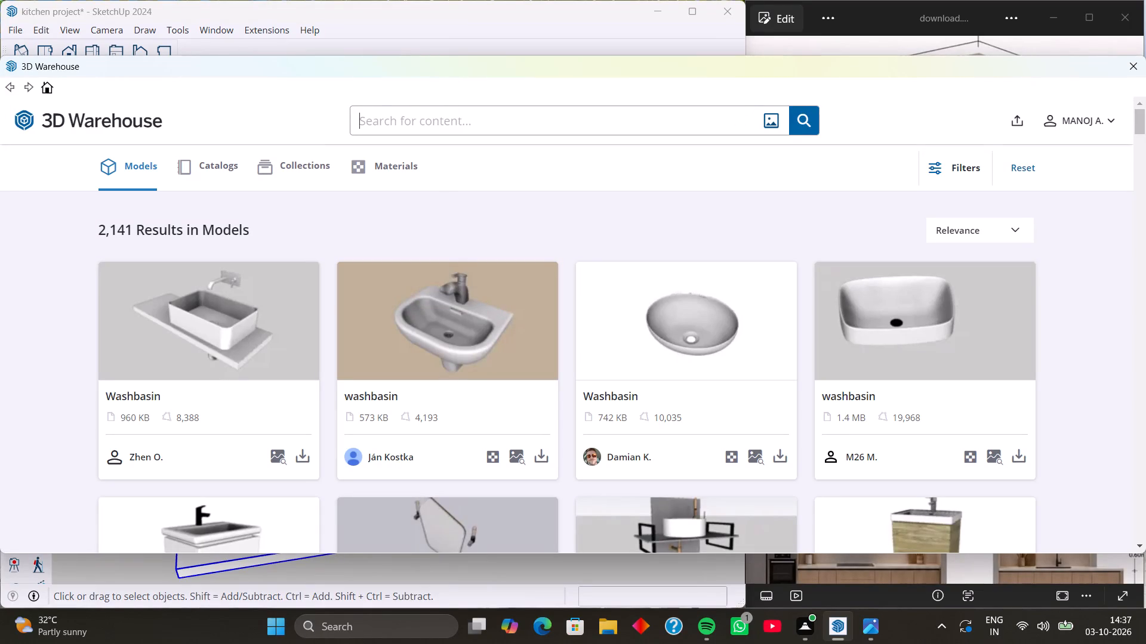
pyautogui.write('chimney')
pyautogui.click(810, 119)
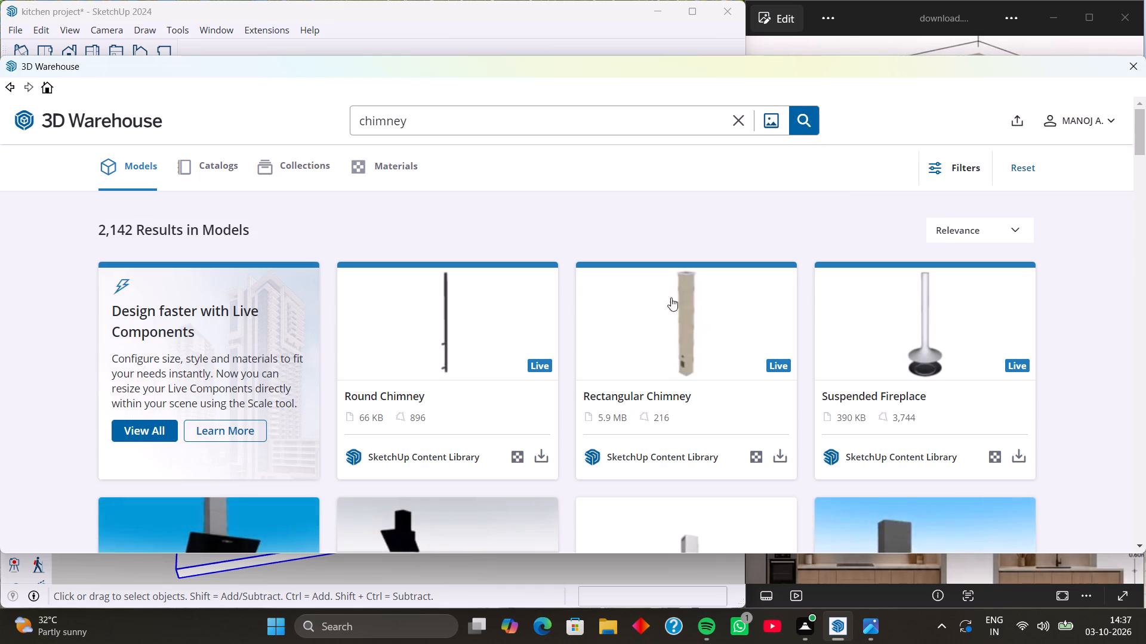
# Look through the chimney search results for a kitchen hood that suits the reference image.
pyautogui.scroll(-5, 644, 334)
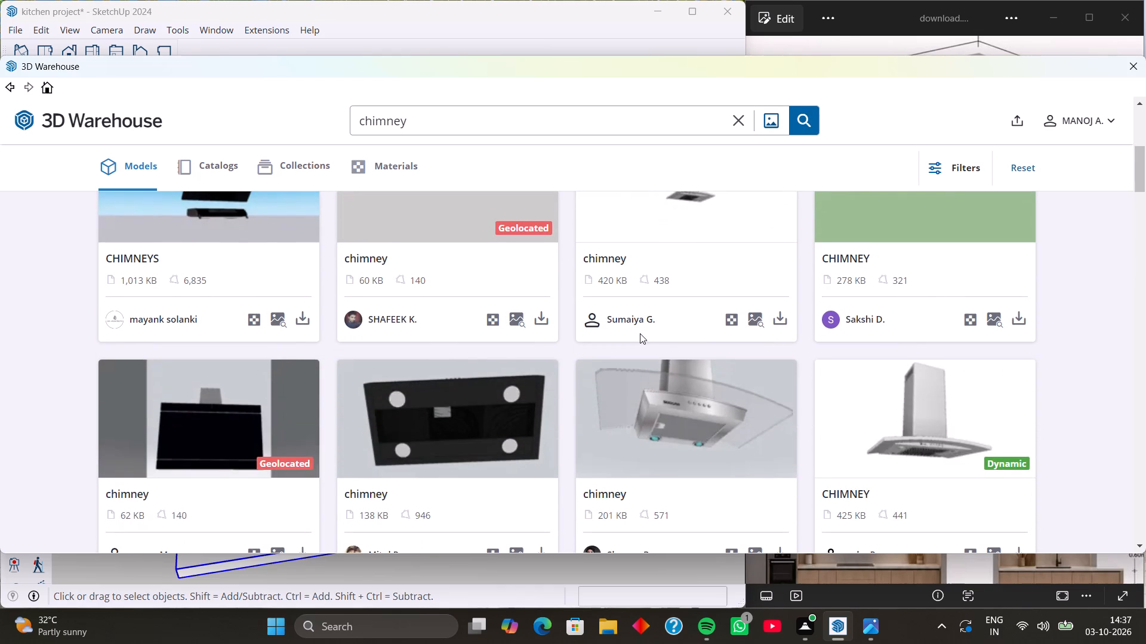
pyautogui.scroll(-4, 640, 333)
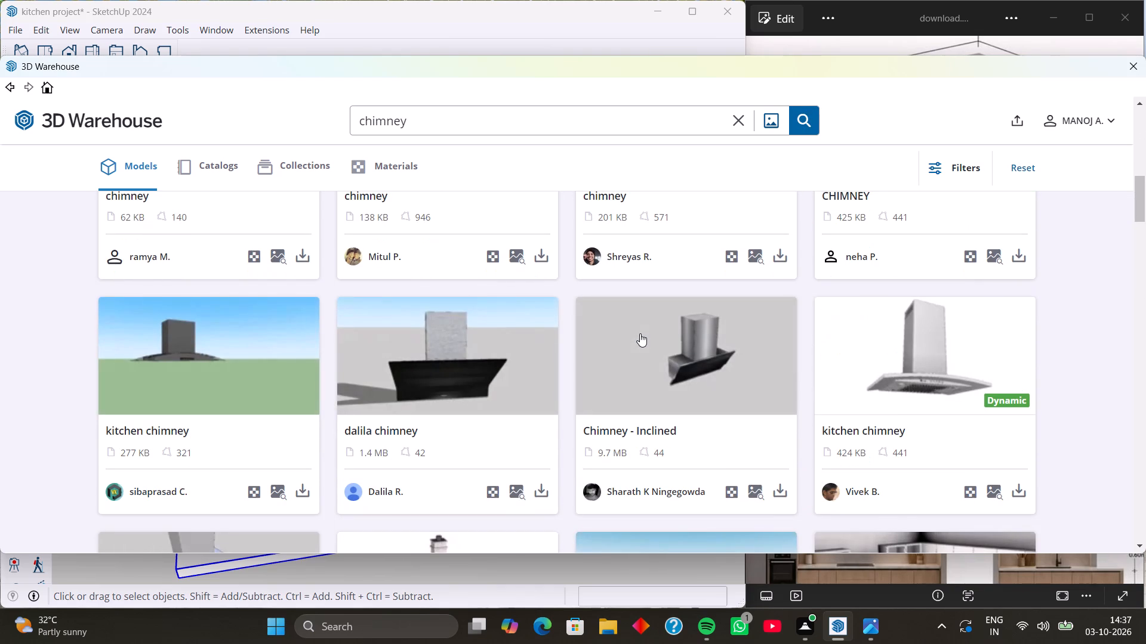
pyautogui.scroll(-6, 640, 333)
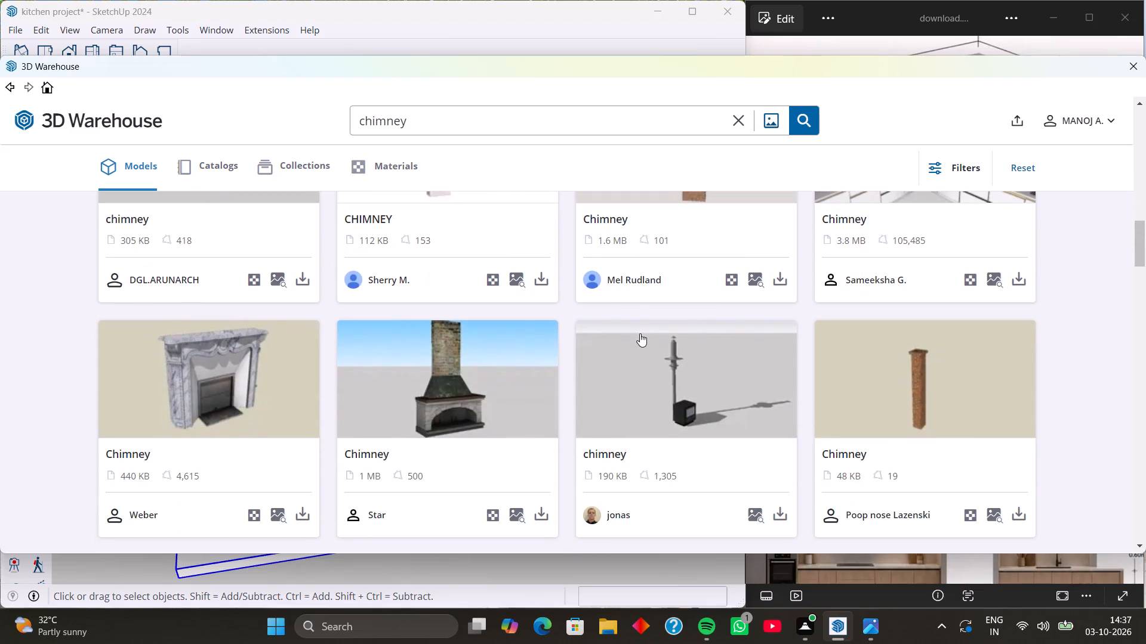
pyautogui.scroll(-6, 640, 332)
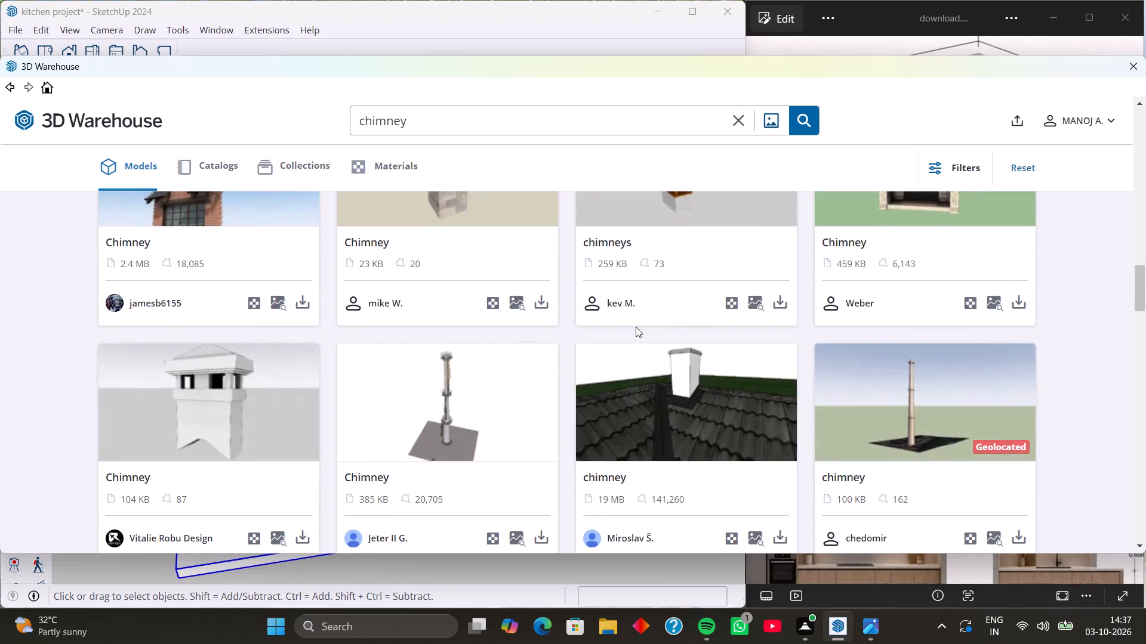
pyautogui.scroll(-6, 636, 333)
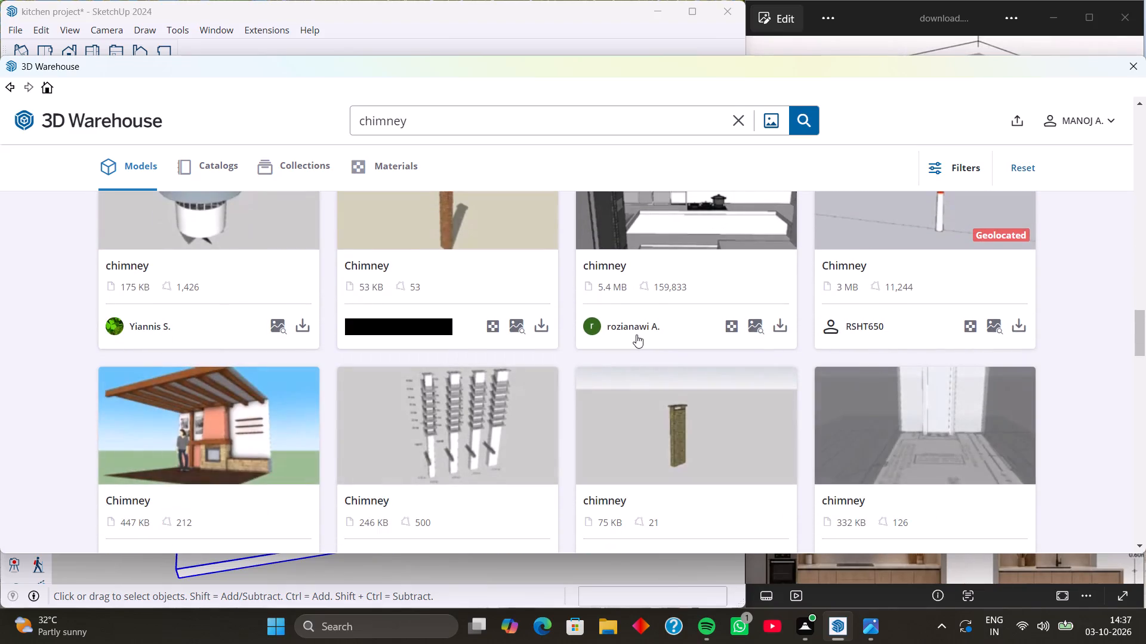
pyautogui.scroll(-4, 636, 335)
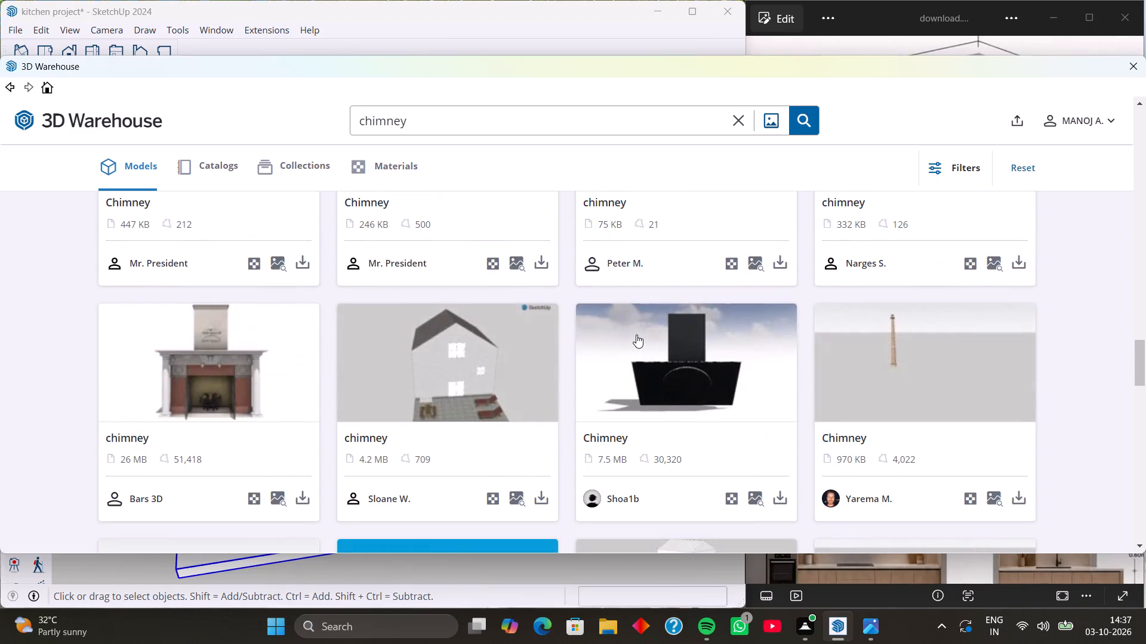
pyautogui.scroll(-6, 636, 335)
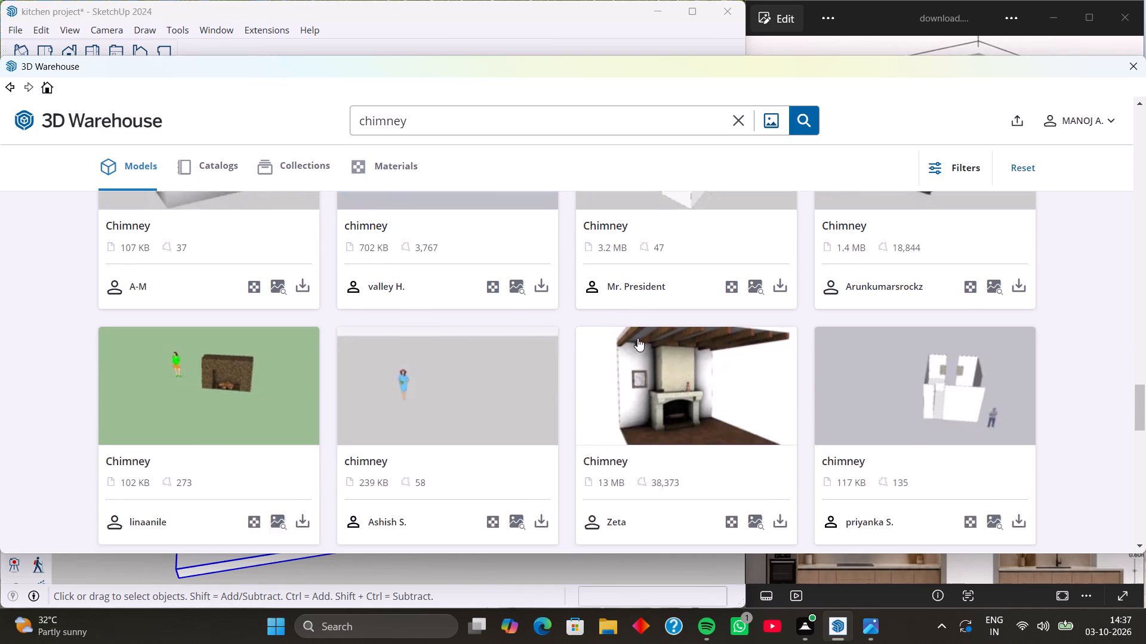
pyautogui.scroll(-1, 637, 338)
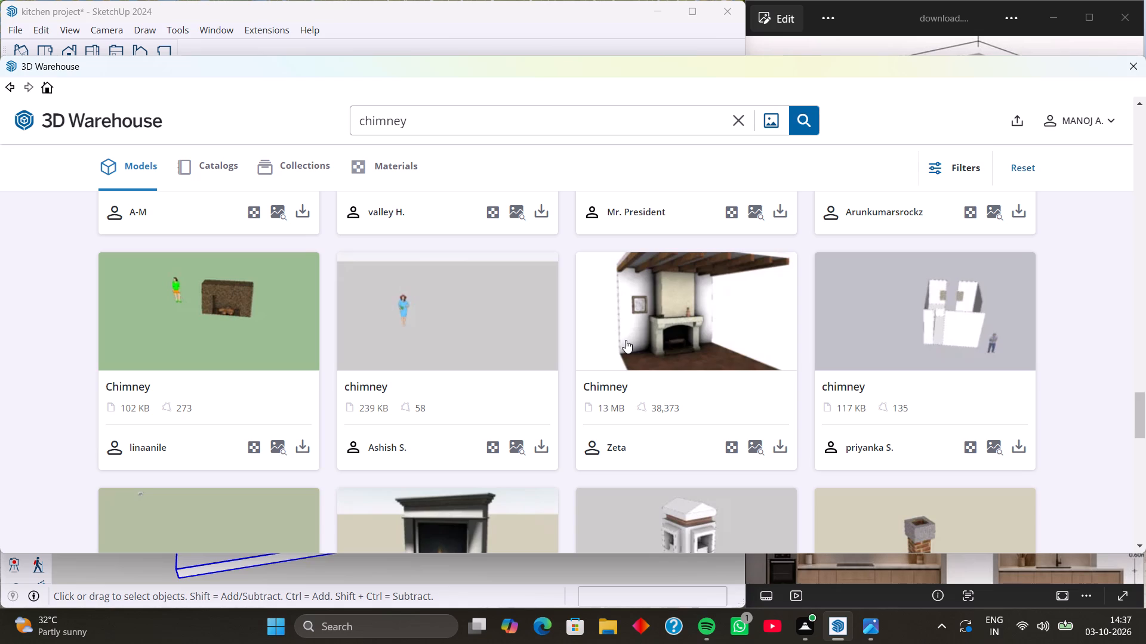
pyautogui.scroll(-4, 653, 258)
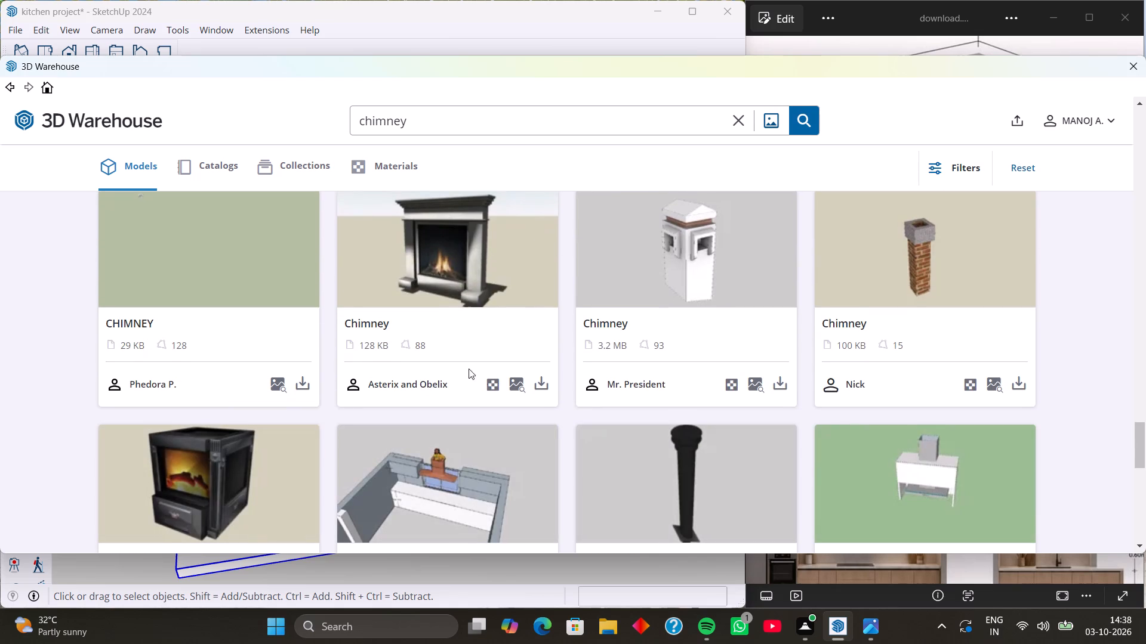
pyautogui.scroll(-3, 475, 369)
pyautogui.scroll(-4, 446, 438)
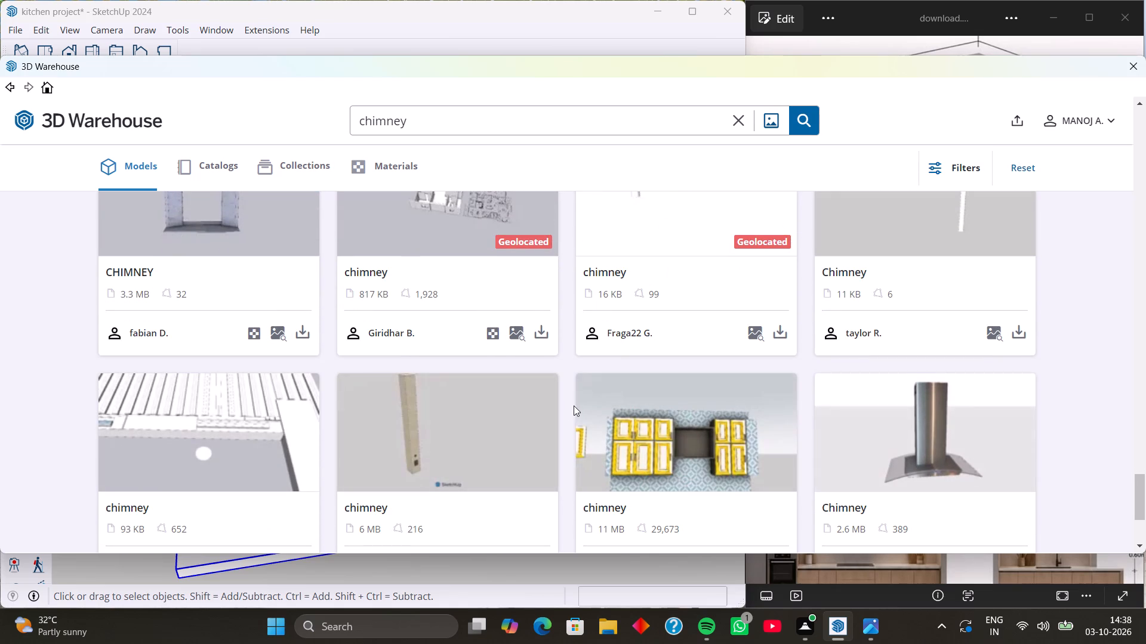
pyautogui.scroll(-3, 574, 405)
pyautogui.scroll(13, 606, 400)
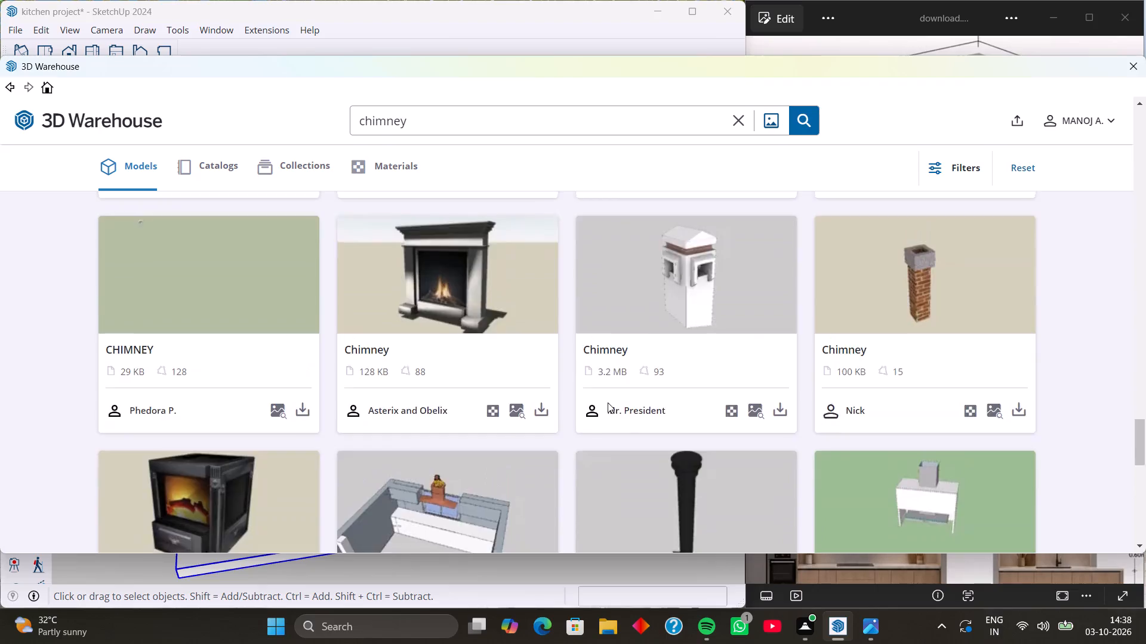
pyautogui.scroll(20, 608, 402)
pyautogui.scroll(8, 608, 402)
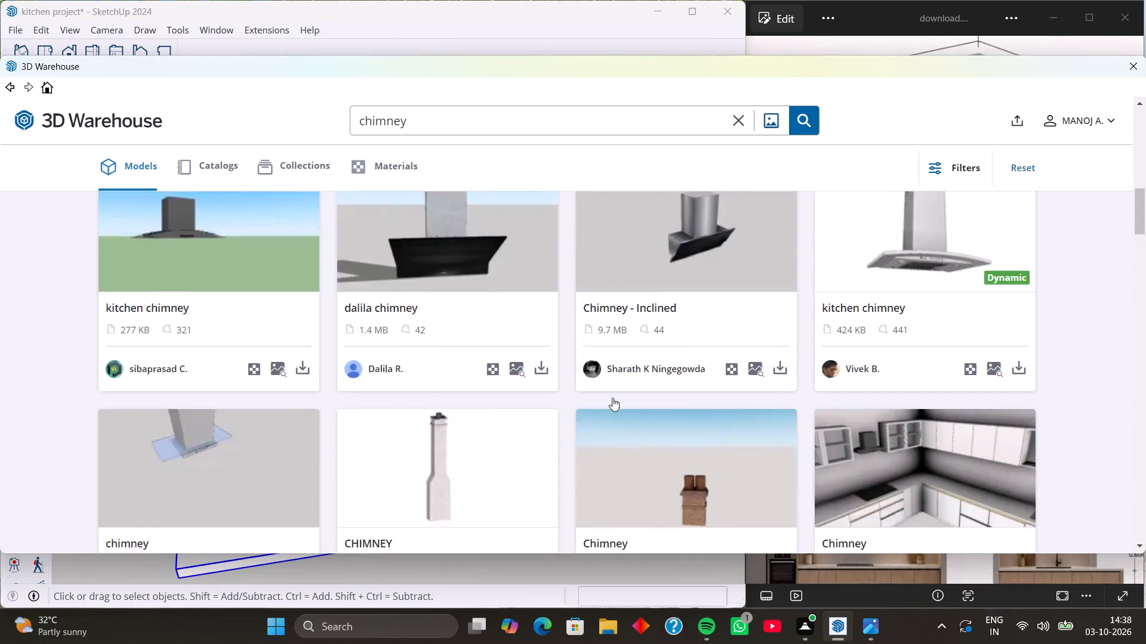
pyautogui.scroll(18, 612, 398)
pyautogui.scroll(-4, 616, 398)
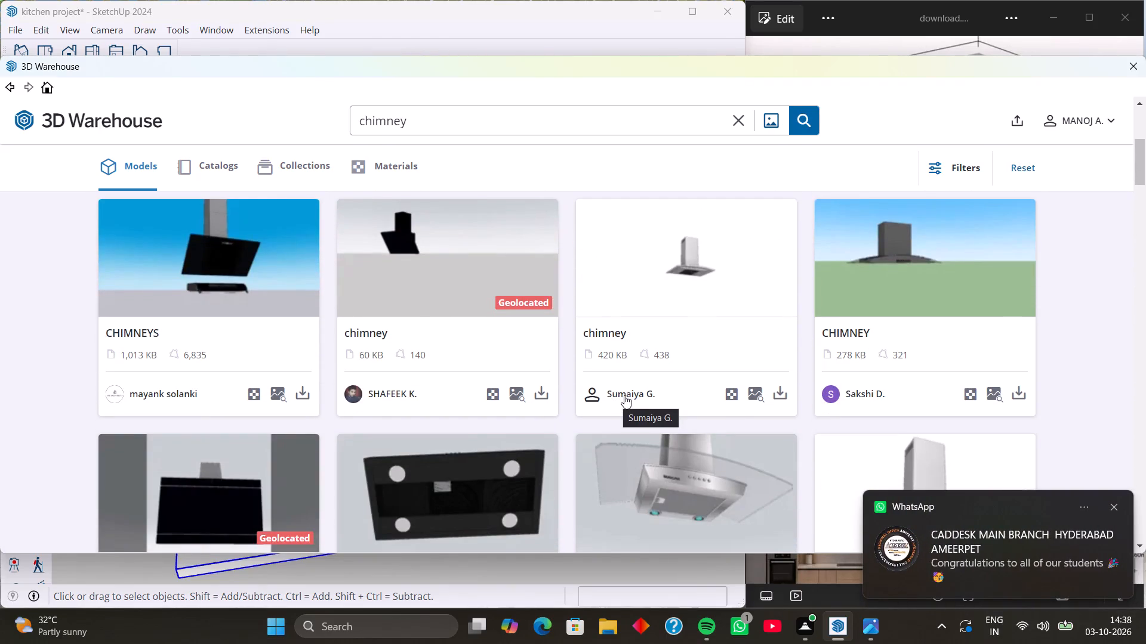
pyautogui.scroll(-2, 624, 400)
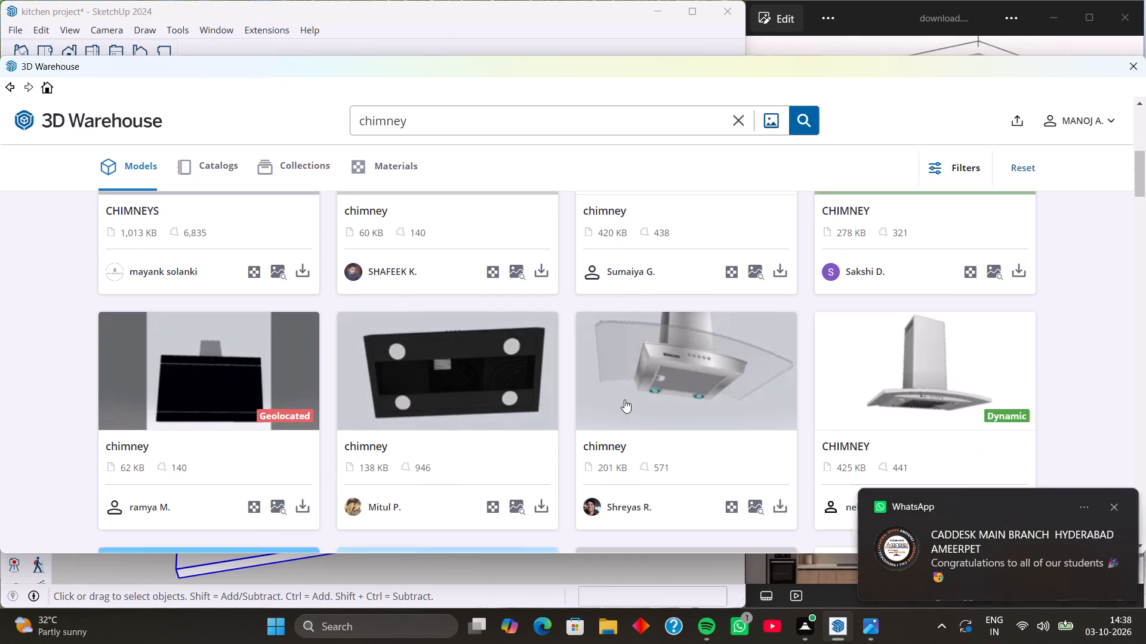
pyautogui.scroll(-3, 624, 400)
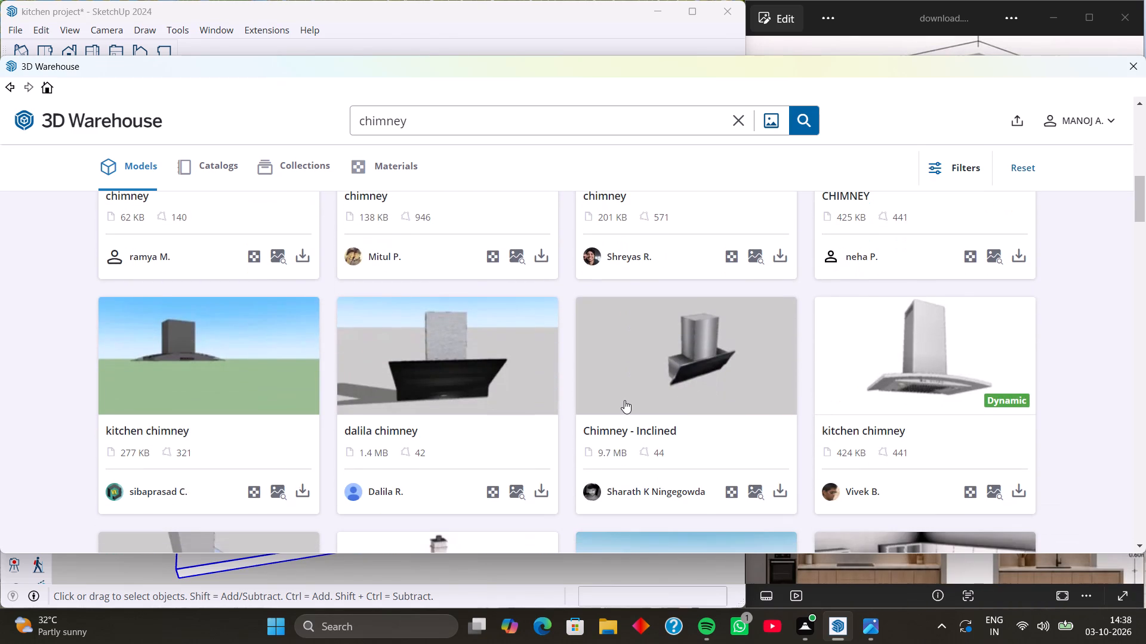
pyautogui.scroll(-2, 624, 400)
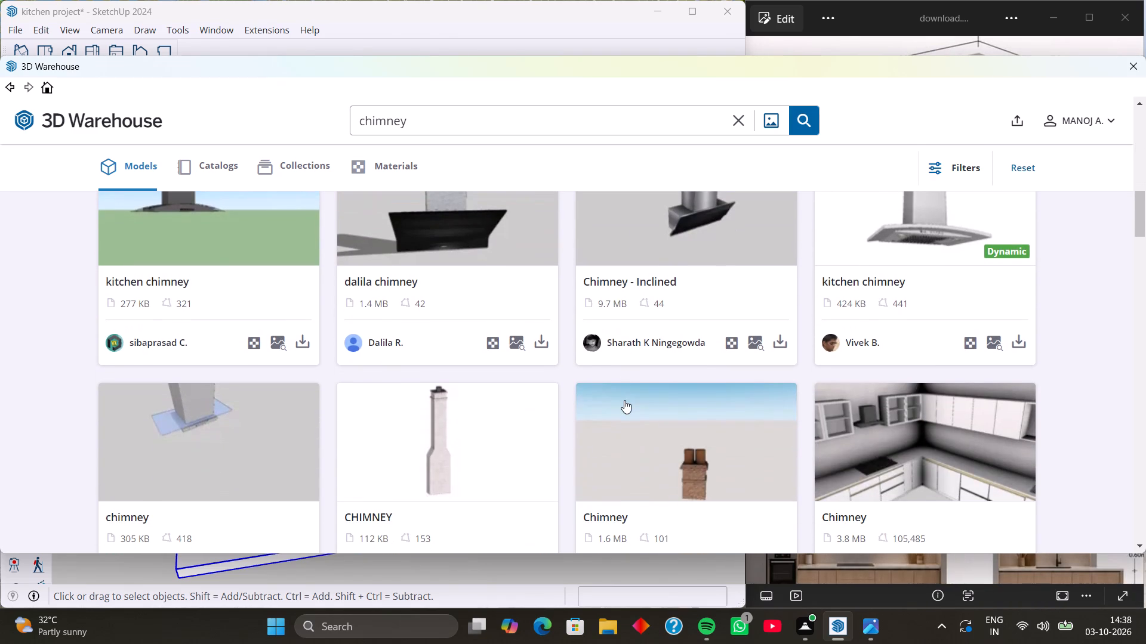
pyautogui.scroll(-1, 624, 400)
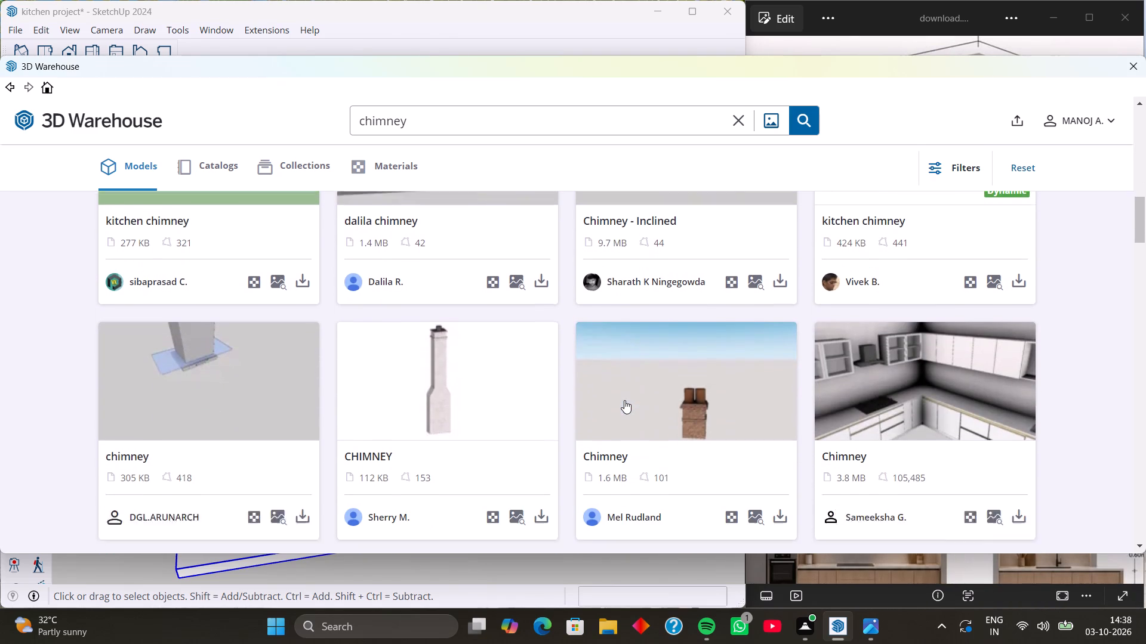
pyautogui.scroll(-4, 624, 400)
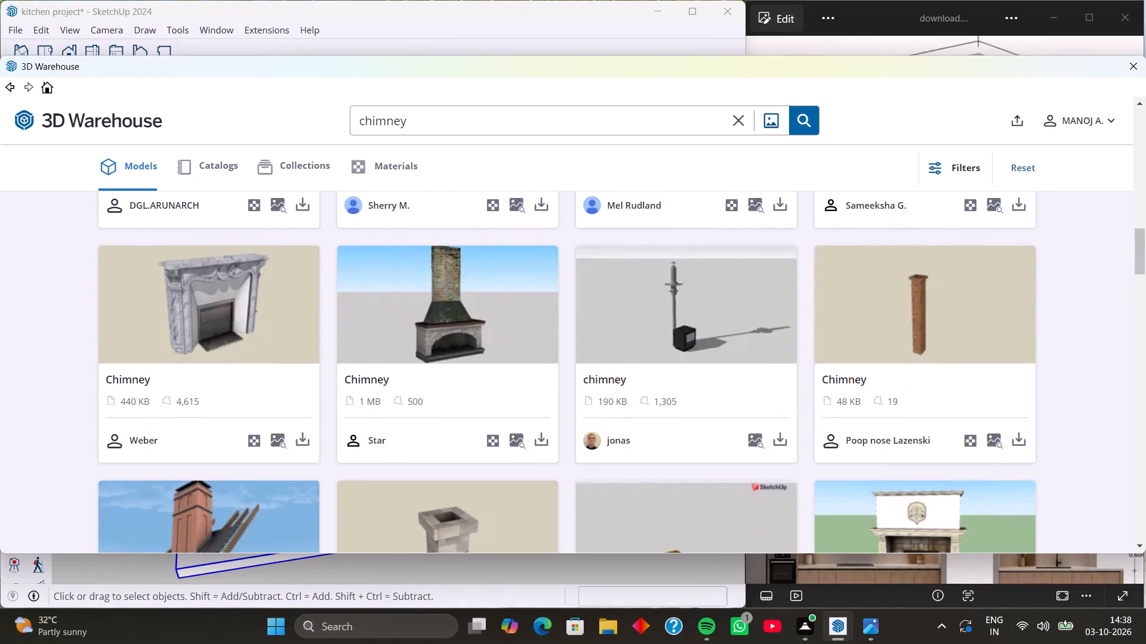
pyautogui.scroll(-3, 624, 400)
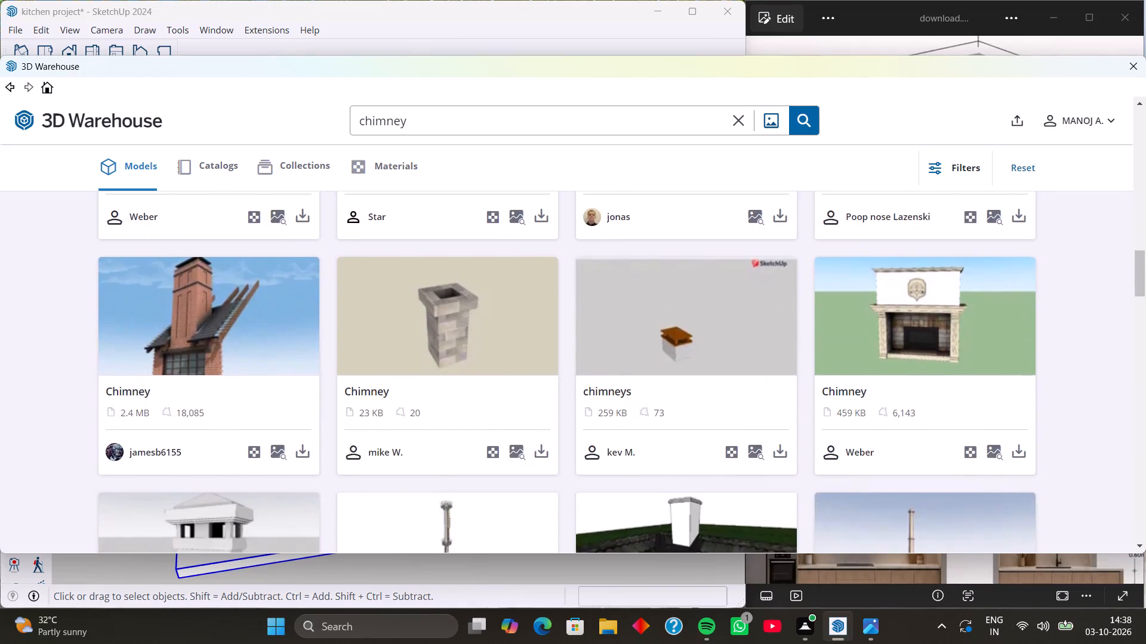
pyautogui.scroll(-6, 624, 400)
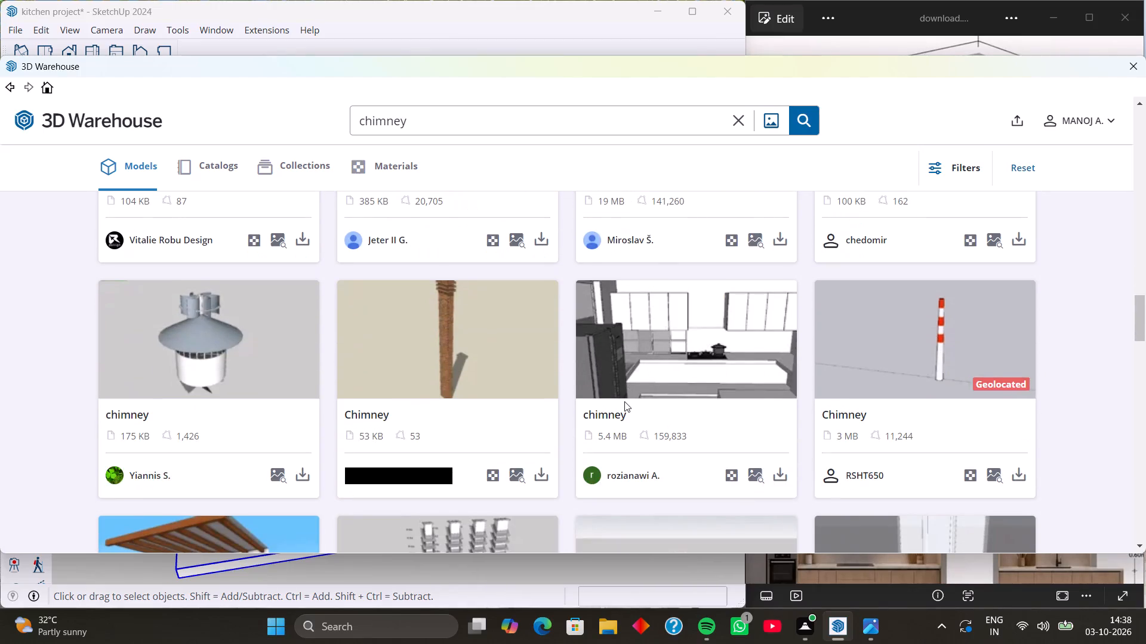
pyautogui.scroll(-3, 624, 401)
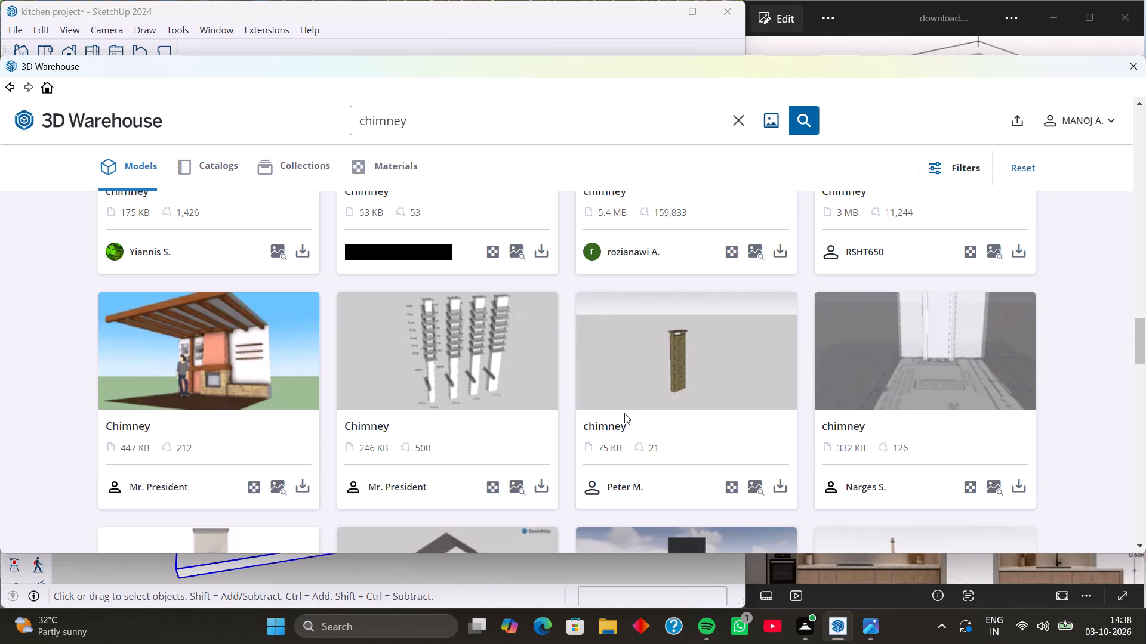
pyautogui.scroll(-2, 619, 426)
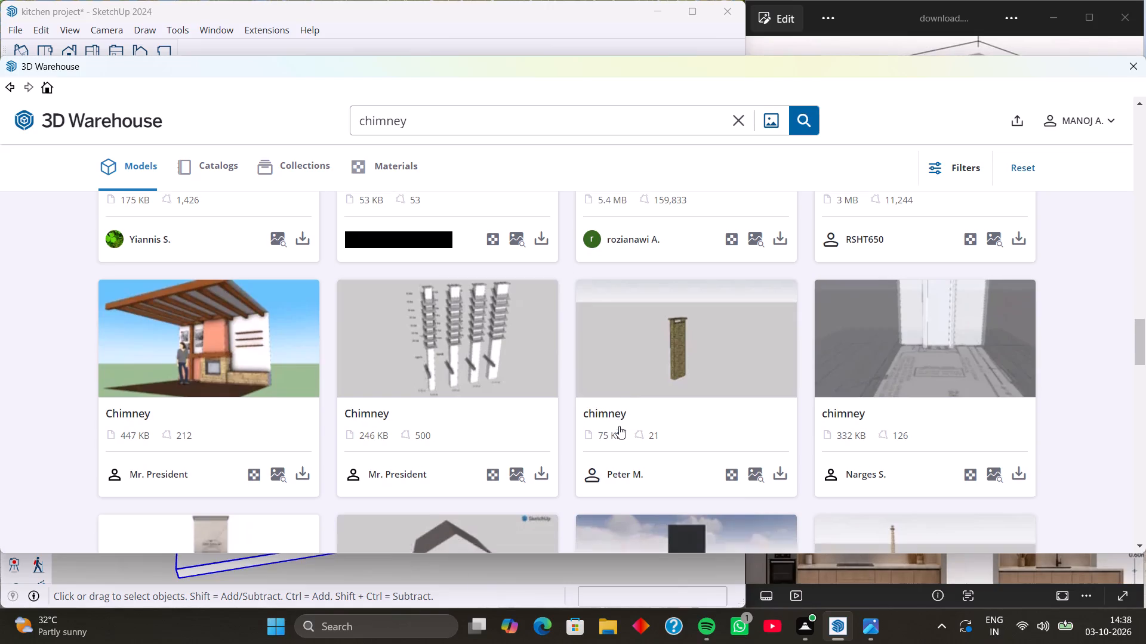
pyautogui.scroll(-4, 619, 426)
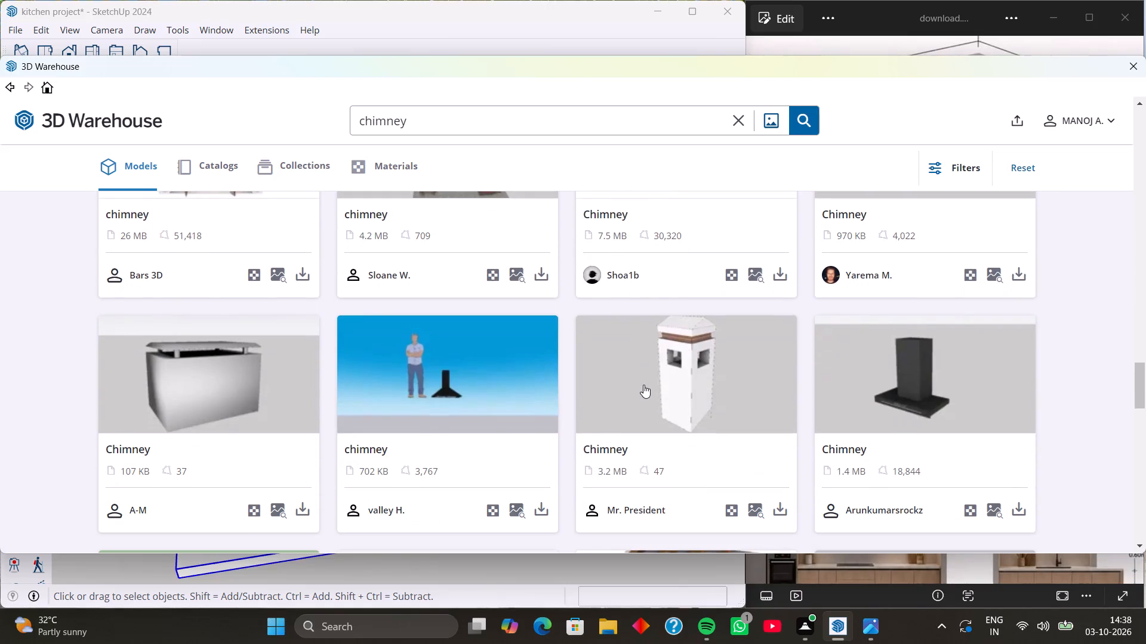
pyautogui.scroll(-11, 640, 387)
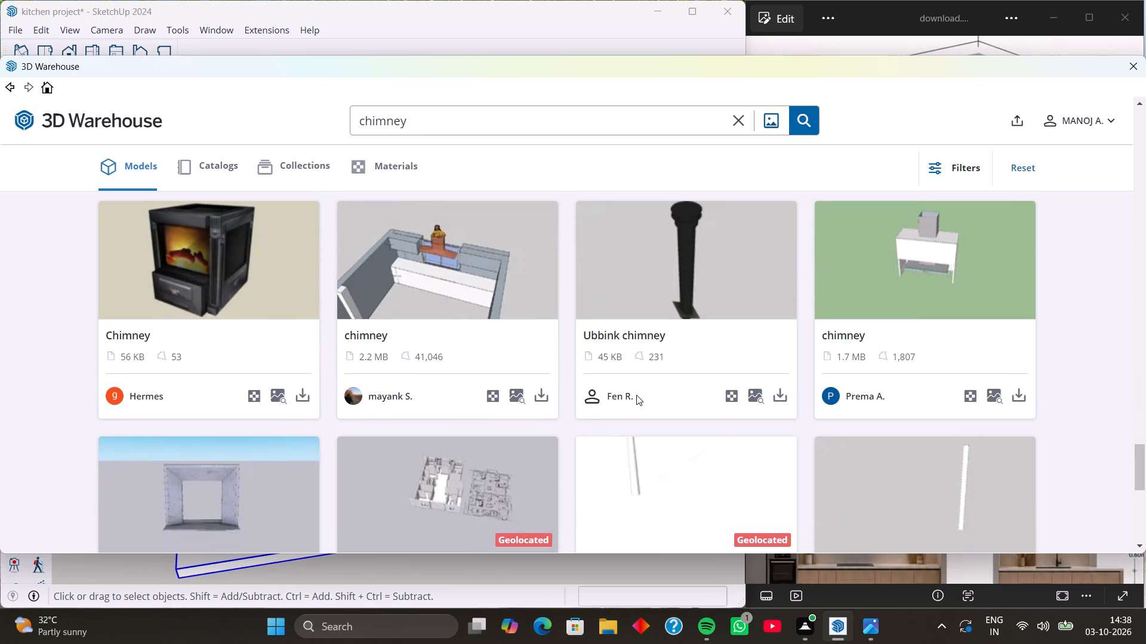
pyautogui.scroll(-5, 636, 395)
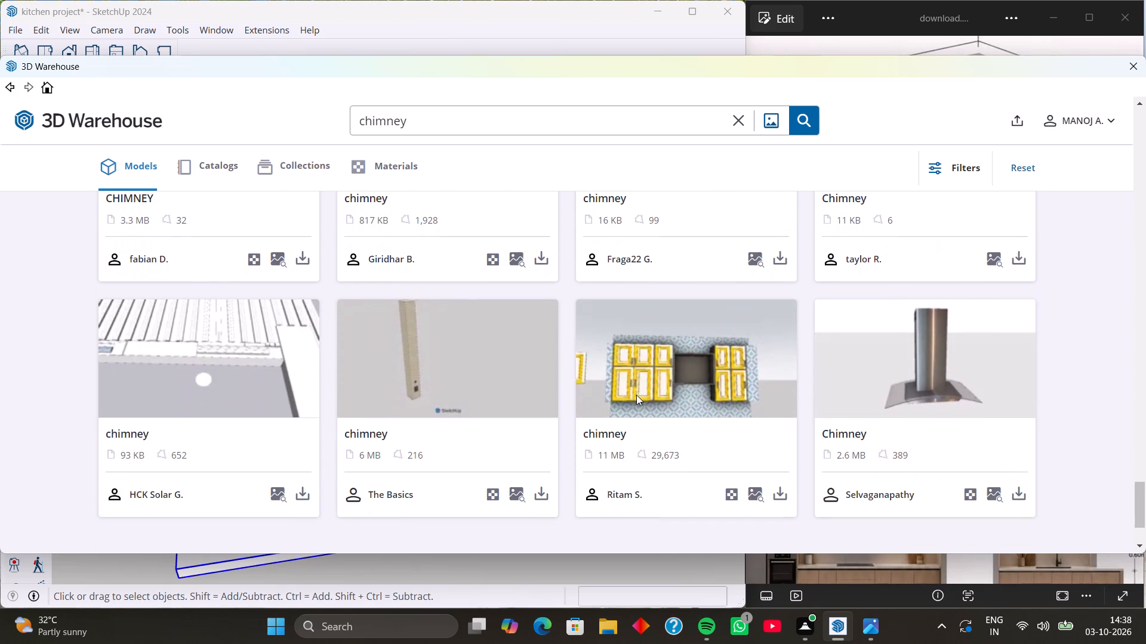
pyautogui.scroll(-8, 636, 395)
# Load the black angled Chimney hood (7.5 MB) from the search results directly into the kitchen model.
pyautogui.scroll(5, 636, 395)
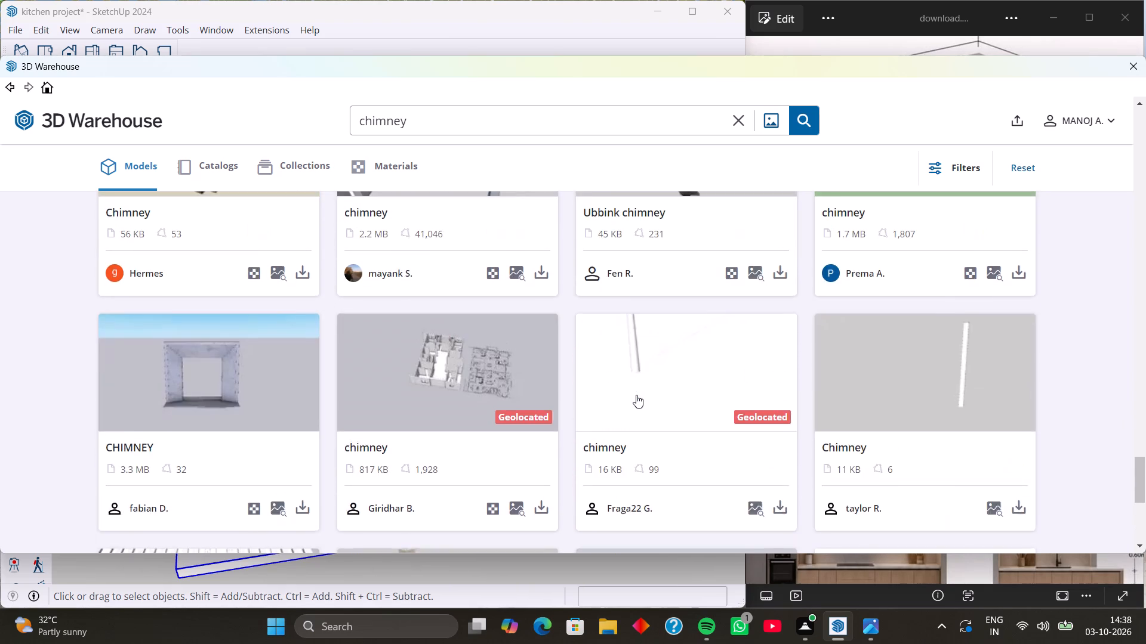
pyautogui.scroll(15, 636, 395)
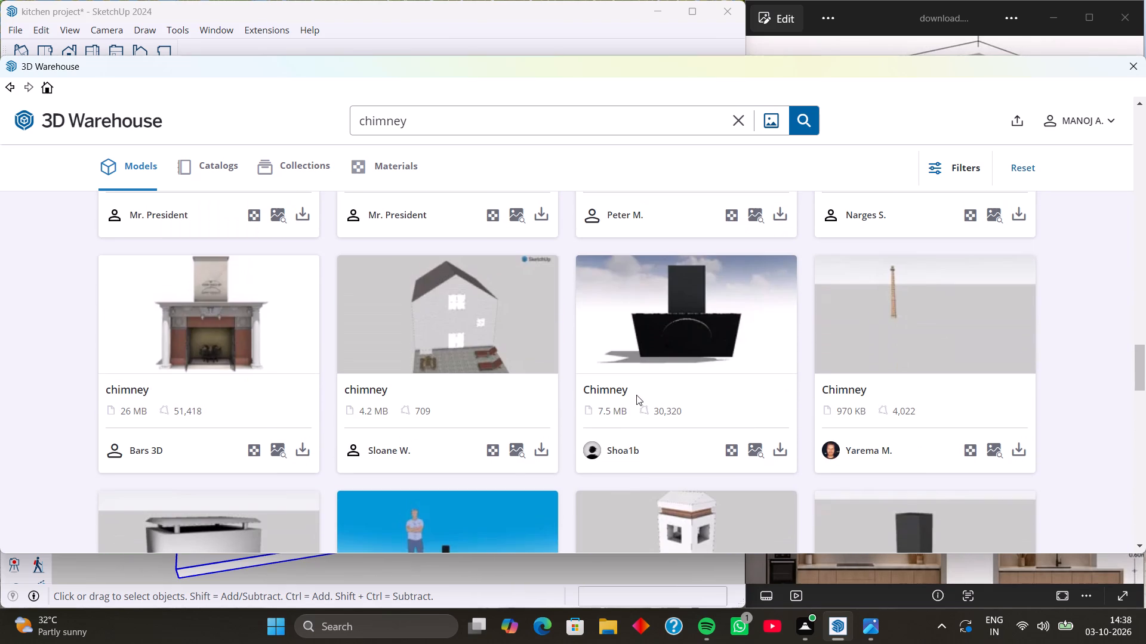
pyautogui.click(776, 442)
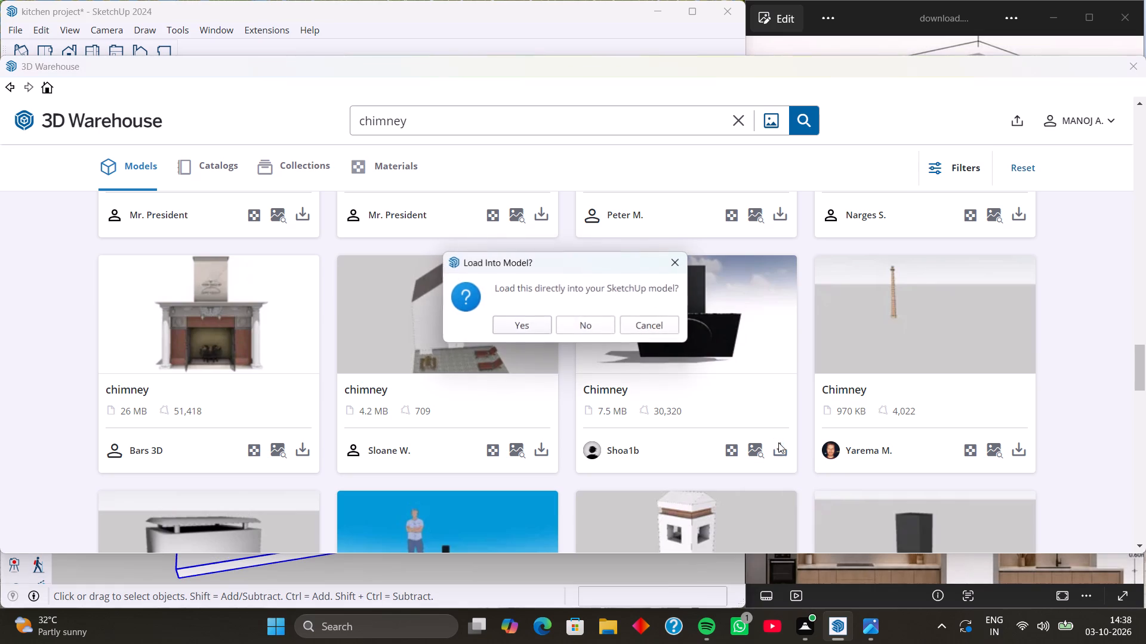
pyautogui.click(522, 320)
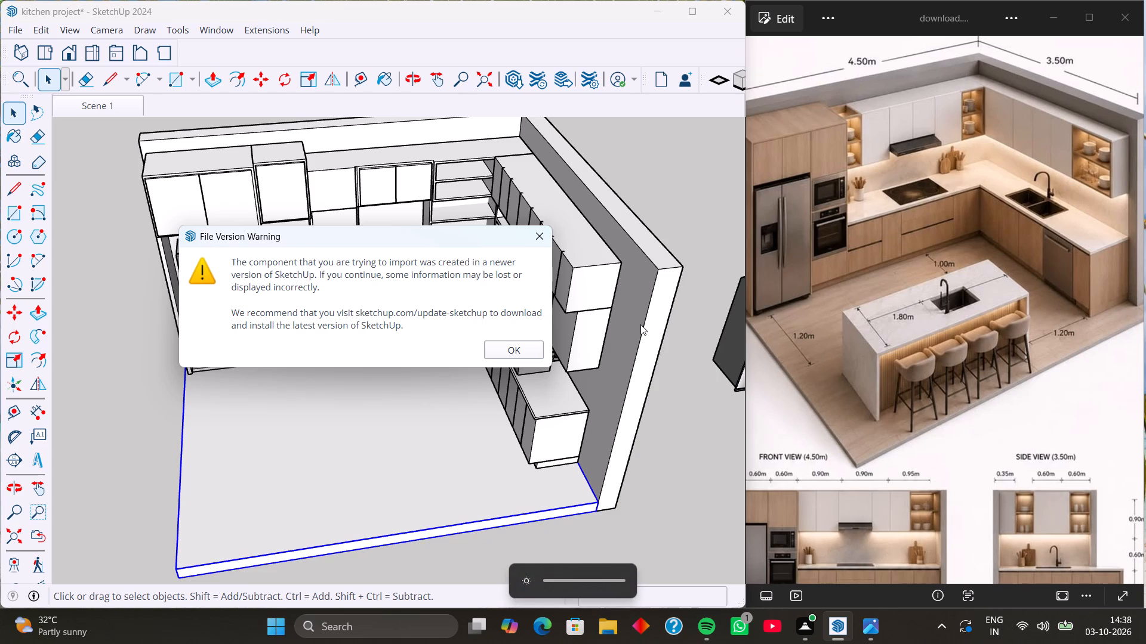
pyautogui.press('F2')
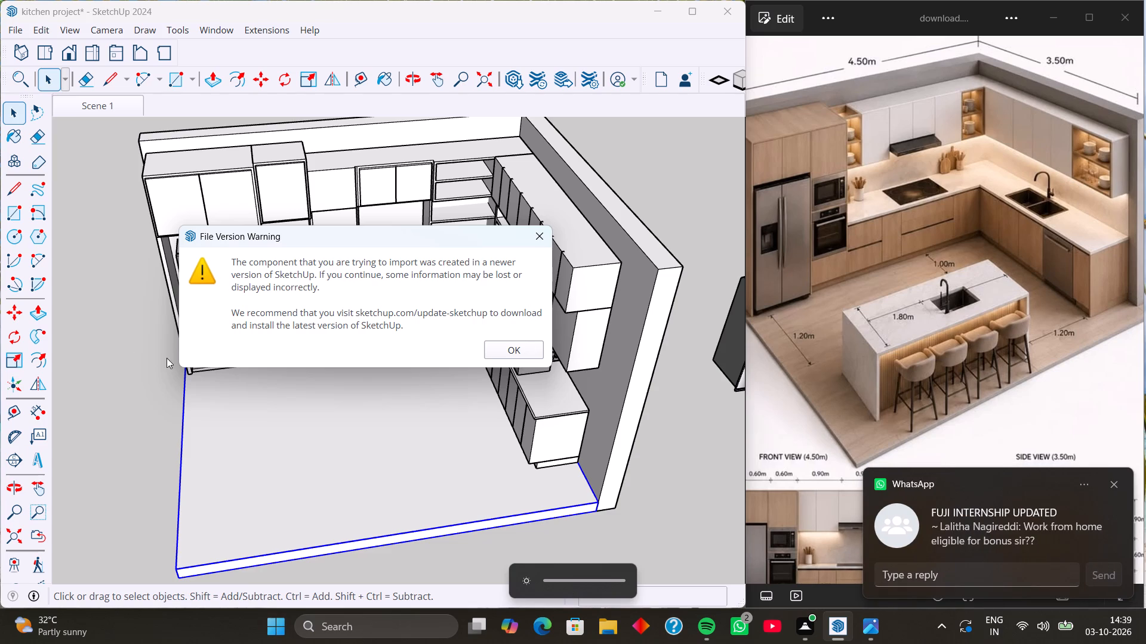
pyautogui.scroll(-3, 405, 155)
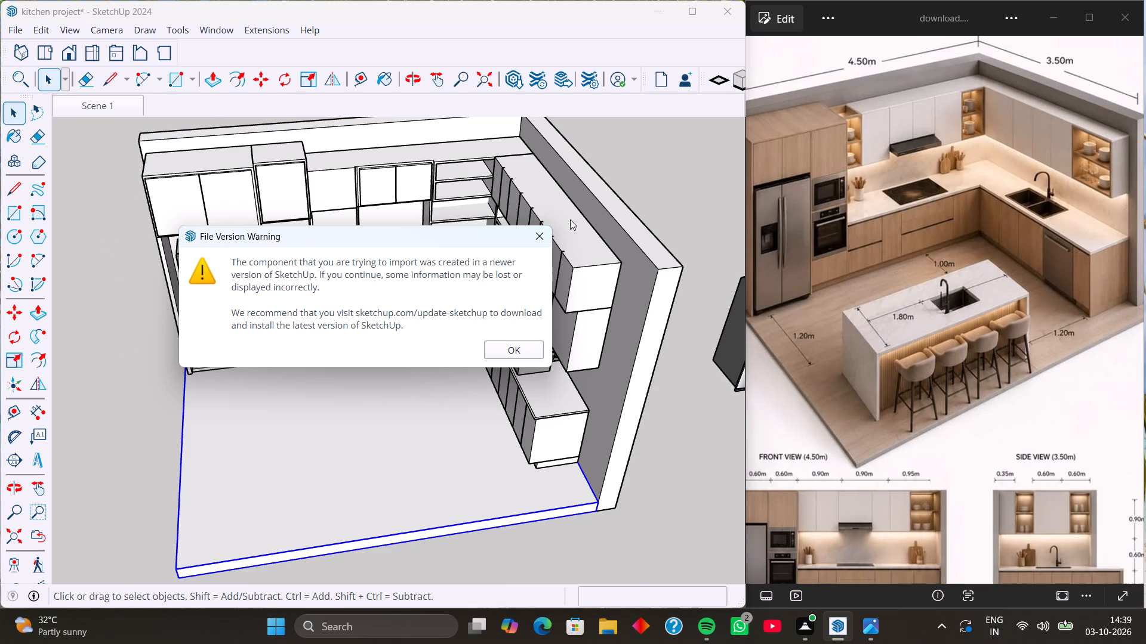
pyautogui.click(513, 355)
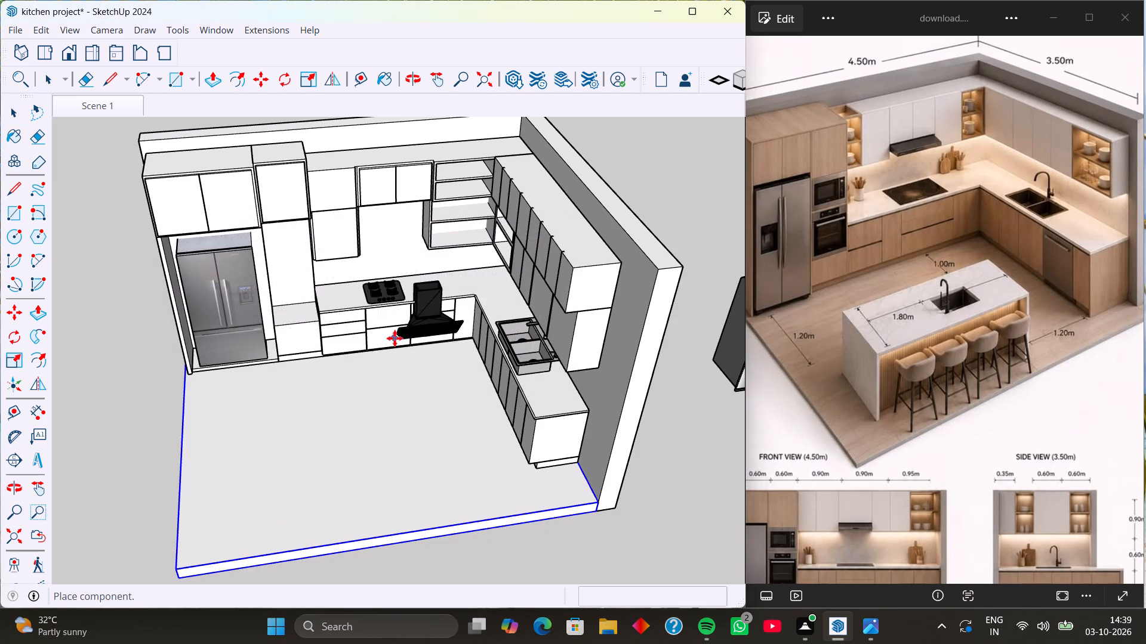
# Place the imported chimney hood above the cooktop on the back-wall run.
pyautogui.scroll(9, 371, 271)
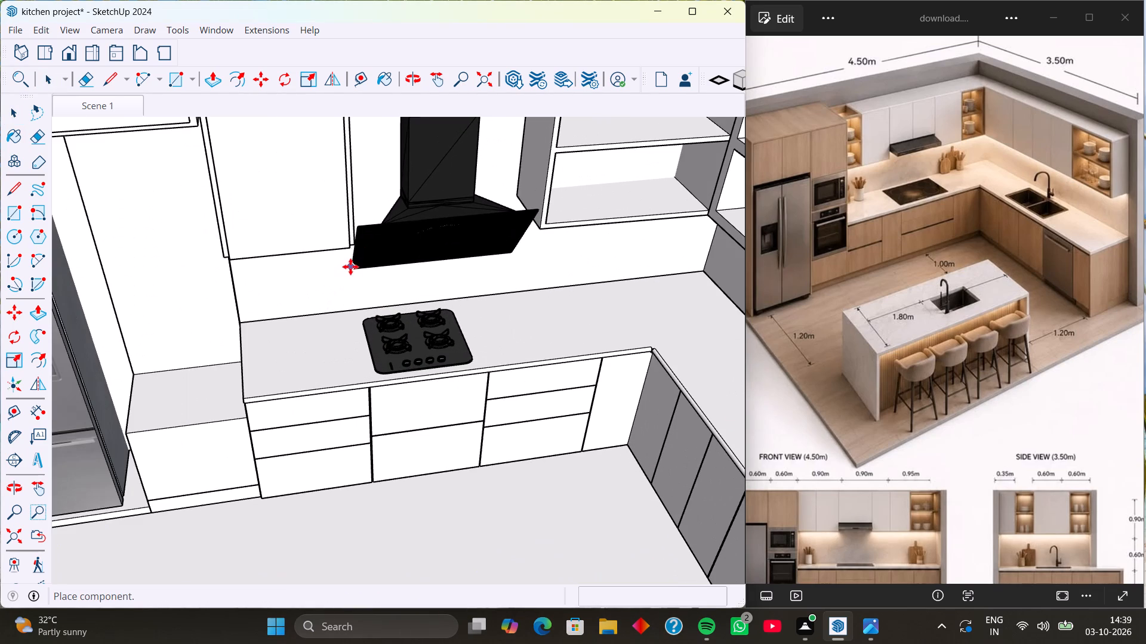
pyautogui.click(359, 280)
# Move the hood about 1' 10 1/8" by its duct's top front corner to the bottom edge of the wall cabinet above the cooktop.
pyautogui.scroll(-4, 427, 299)
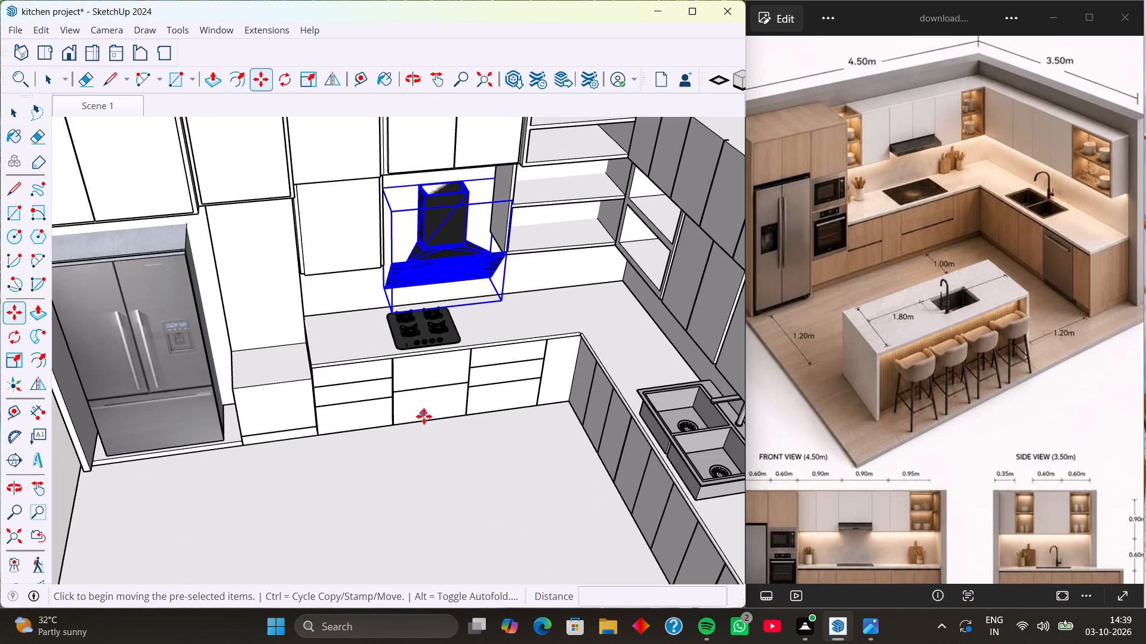
pyautogui.moveTo(424, 416); pyautogui.dragTo(457, 415, button='middle')
pyautogui.scroll(5, 404, 288)
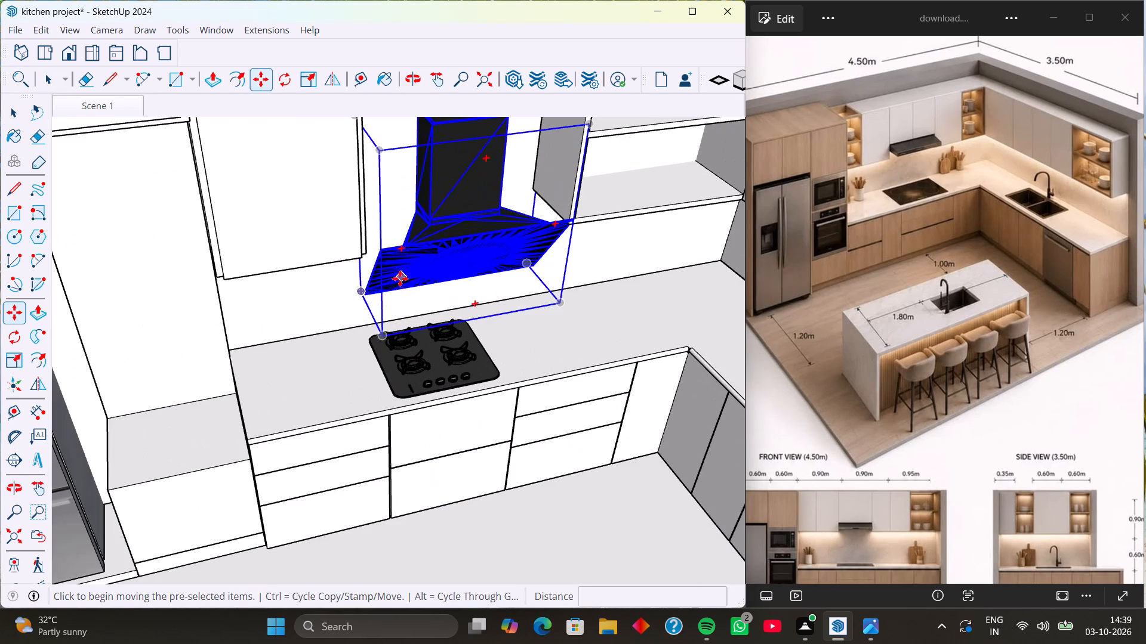
pyautogui.scroll(-5, 455, 144)
pyautogui.scroll(-5, 443, 296)
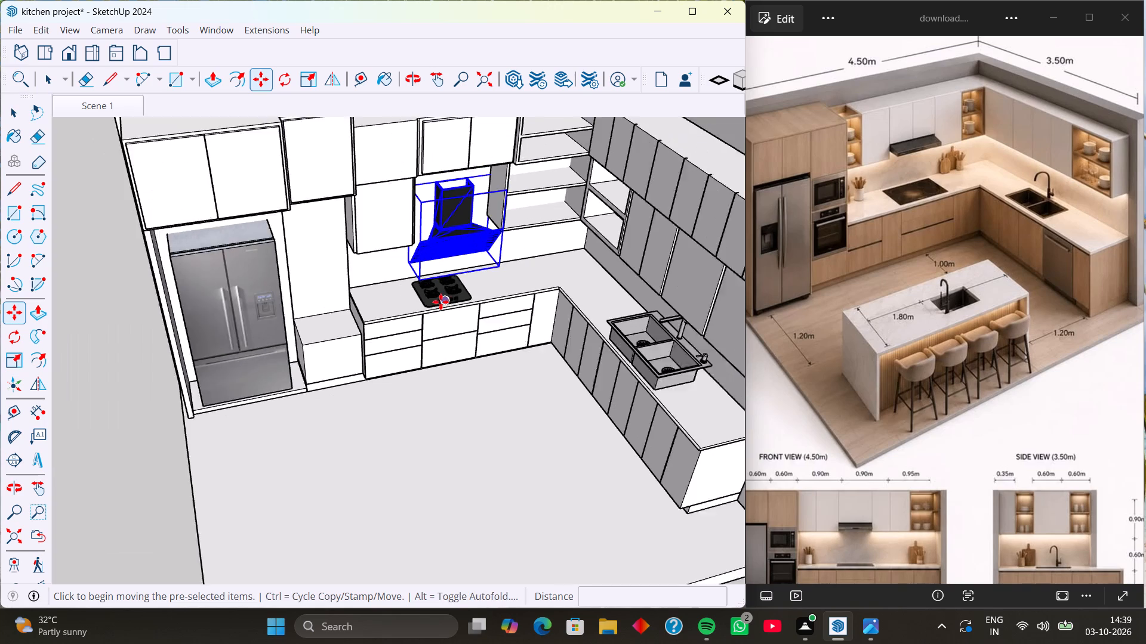
pyautogui.scroll(11, 453, 174)
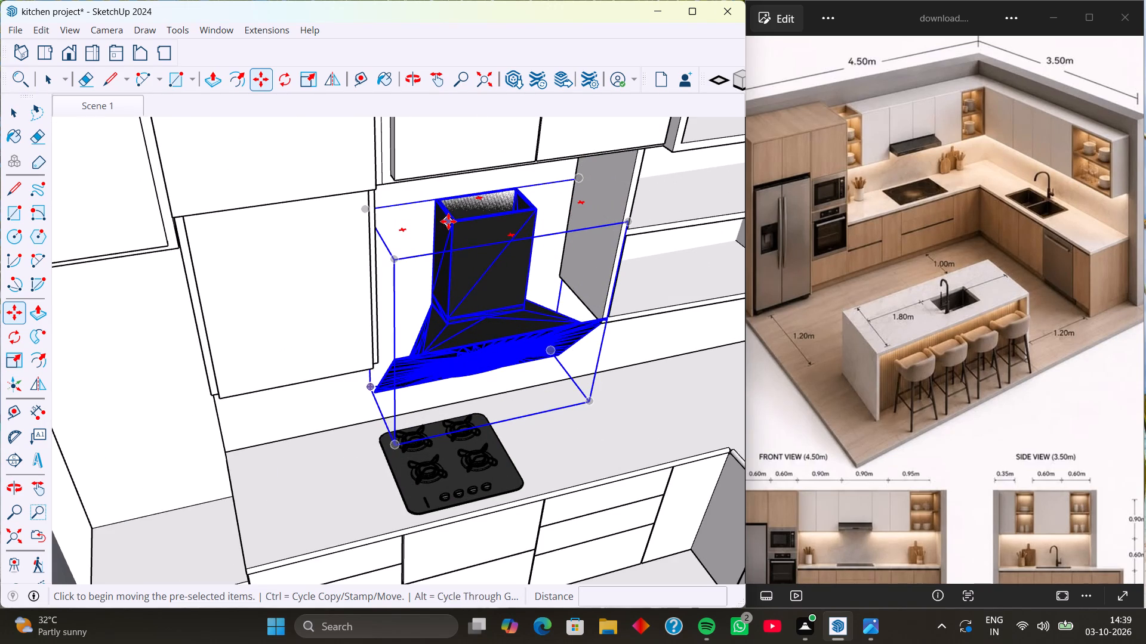
pyautogui.click(448, 221)
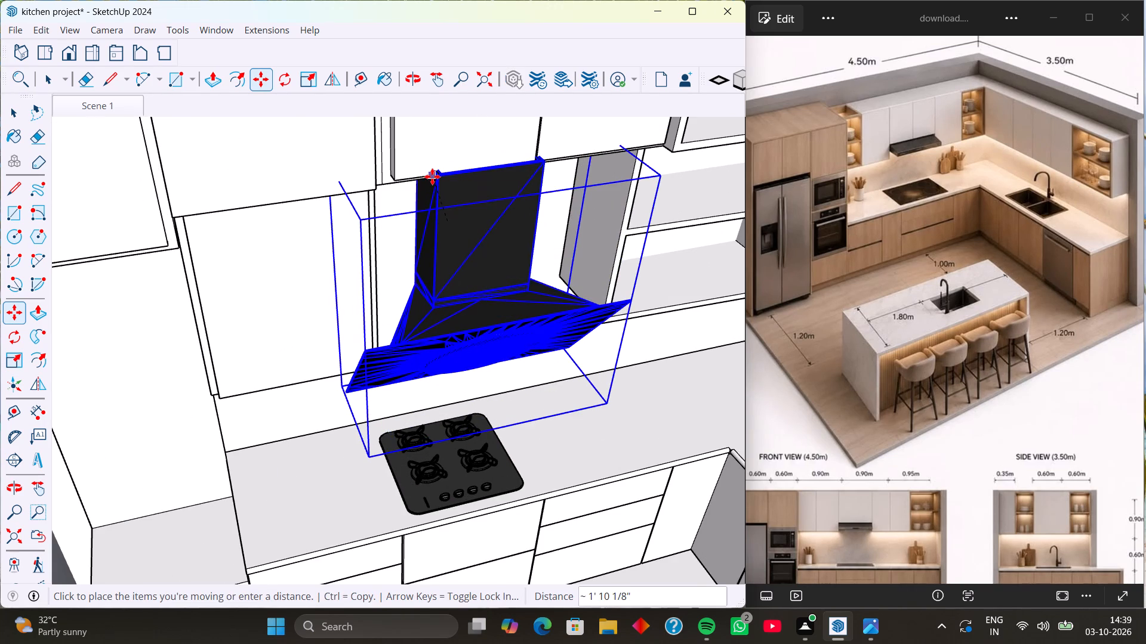
pyautogui.click(432, 178)
# Nudge the hood about 1 9/16" sideways toward the refrigerator and about 1 1/4" down below the wall cabinet.
pyautogui.scroll(10, 458, 168)
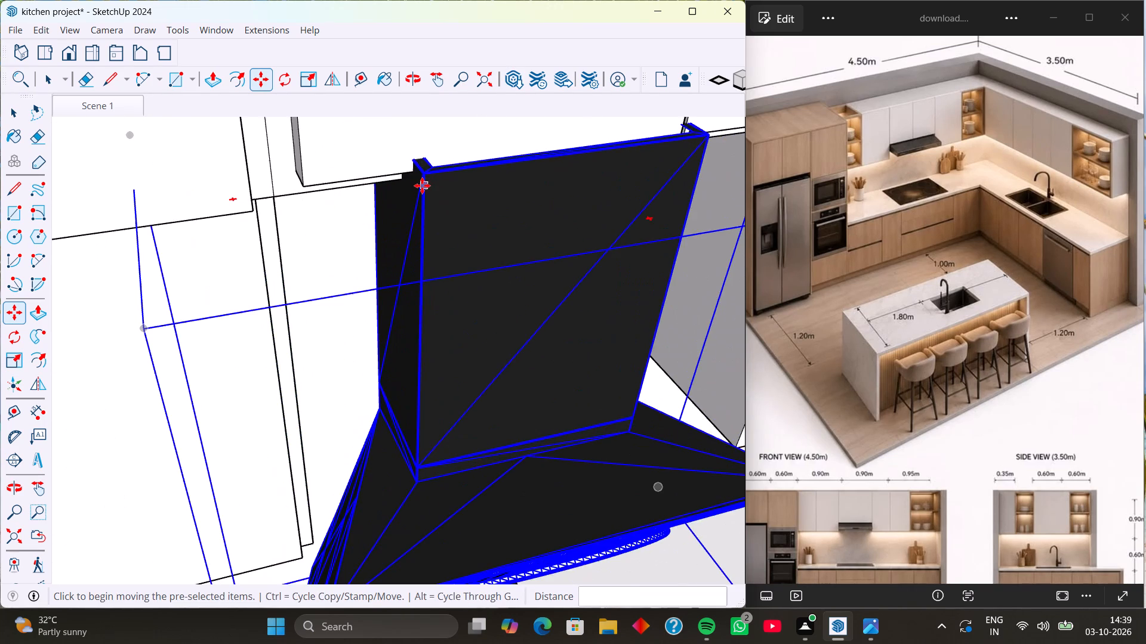
pyautogui.moveTo(421, 184); pyautogui.dragTo(486, 203, button='middle')
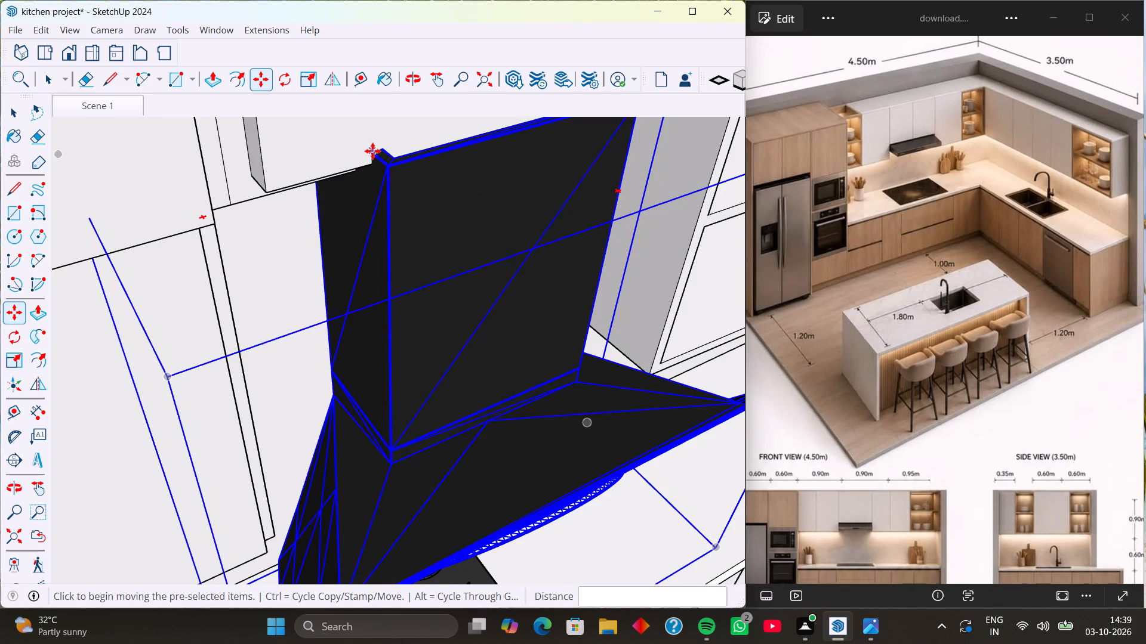
pyautogui.click(372, 156)
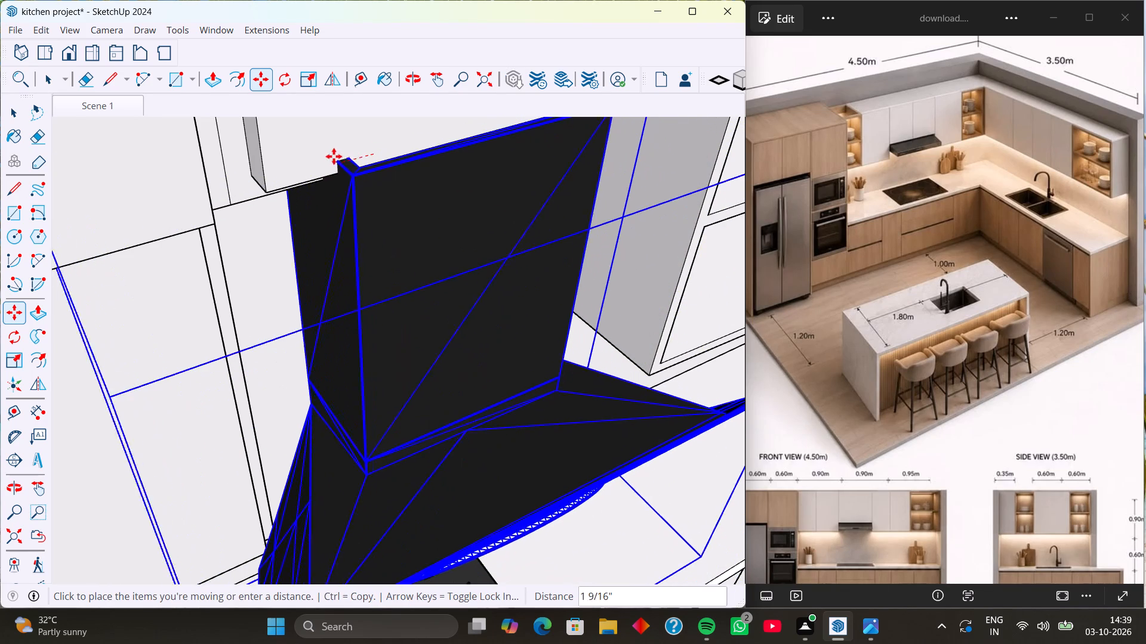
pyautogui.click(332, 153)
pyautogui.scroll(1, 350, 169)
pyautogui.click(344, 165)
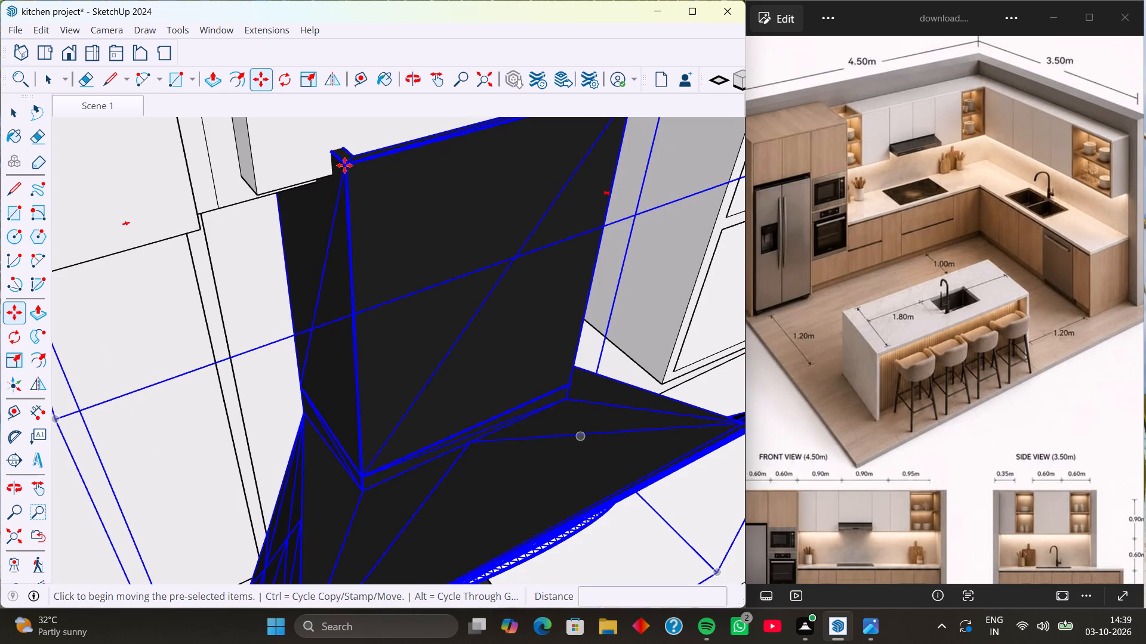
pyautogui.click(343, 198)
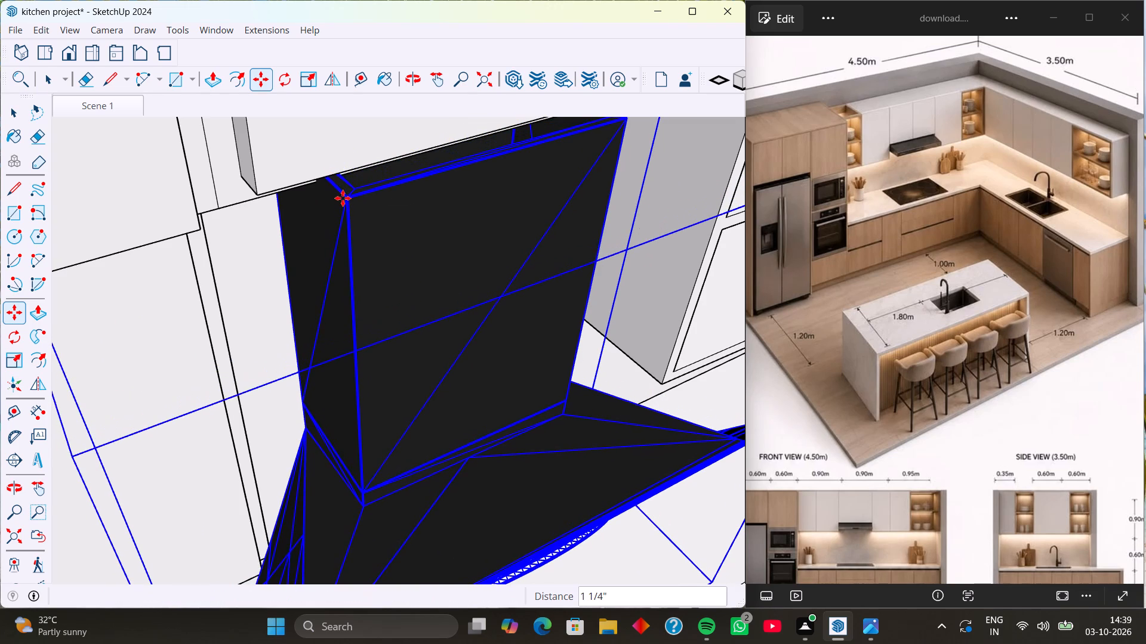
# Move the hood about 1 1/8" along the green axis toward the back wall, aligning its duct under the wall cabinet, and deselect it.
pyautogui.click(345, 196)
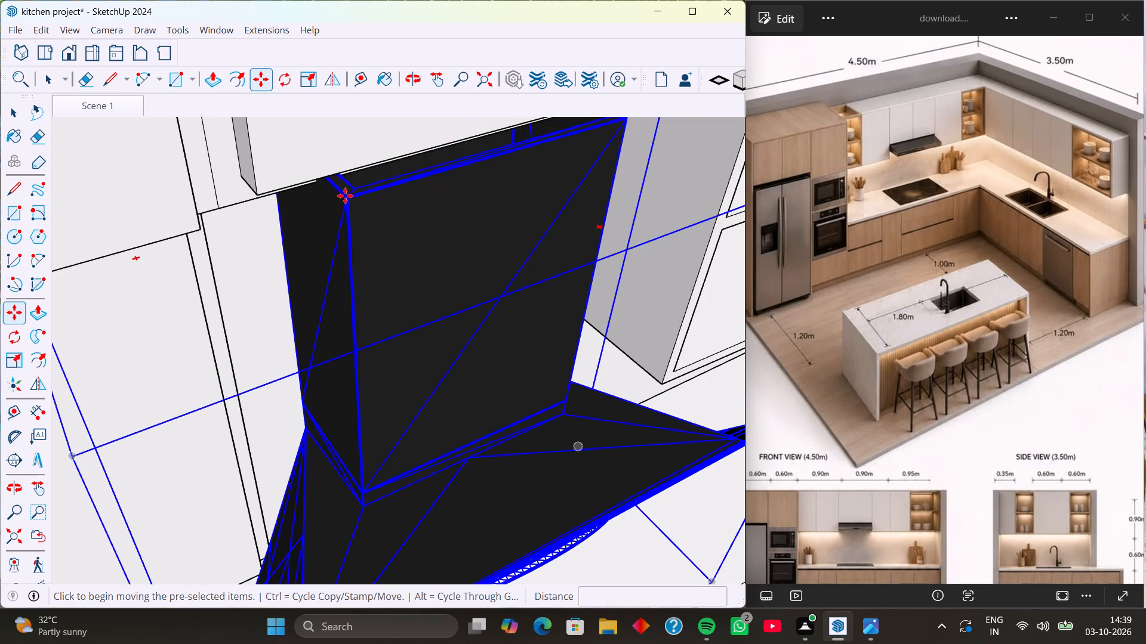
pyautogui.press('Left')
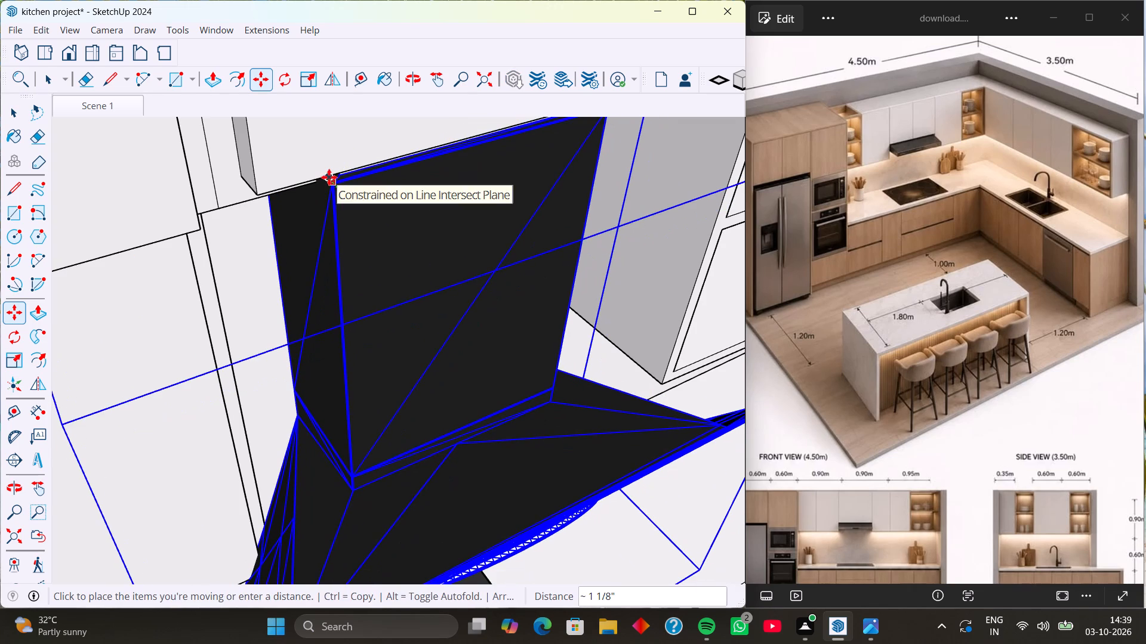
pyautogui.click(329, 177)
pyautogui.click(331, 190)
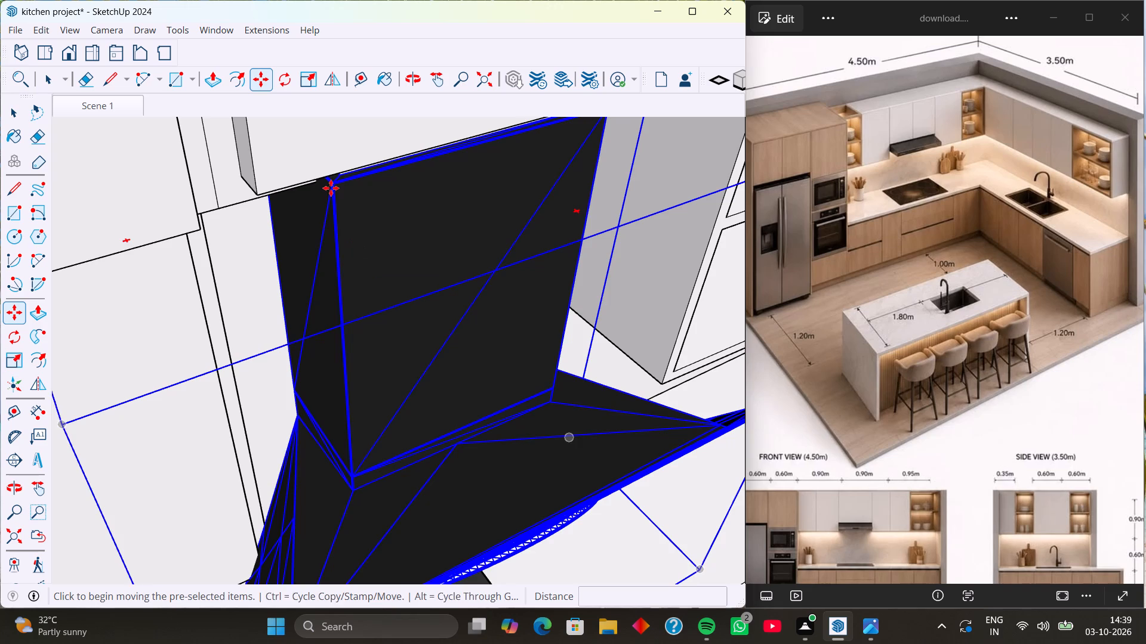
pyautogui.click(331, 185)
pyautogui.scroll(-9, 393, 212)
pyautogui.scroll(-1, 323, 309)
pyautogui.moveTo(323, 310); pyautogui.dragTo(436, 298, button='middle')
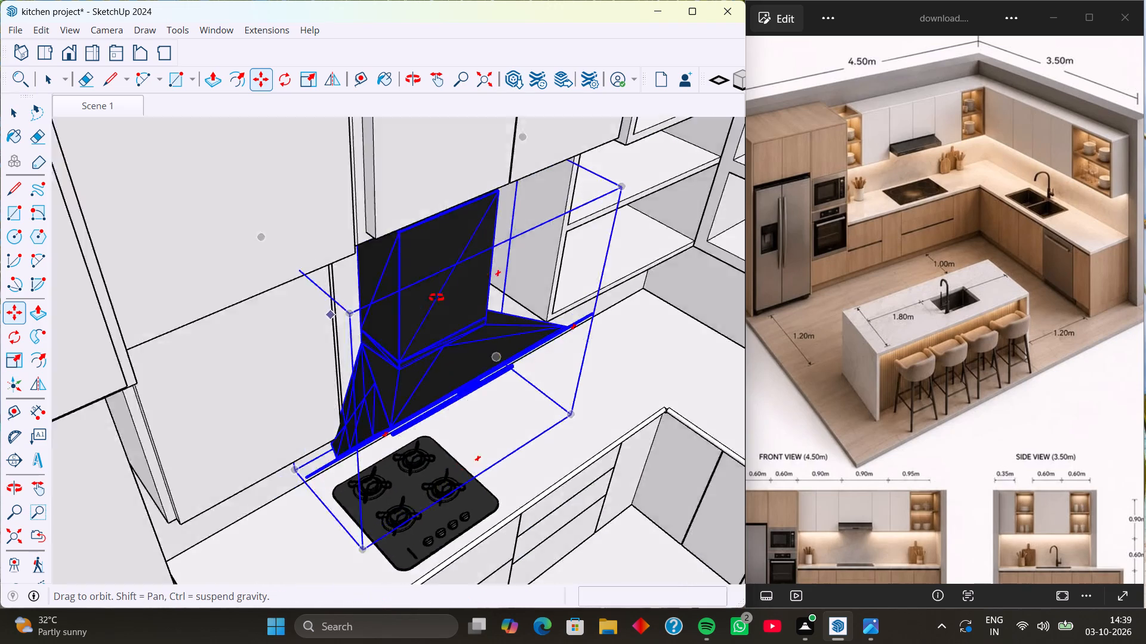
pyautogui.moveTo(436, 298); pyautogui.dragTo(344, 306, button='middle')
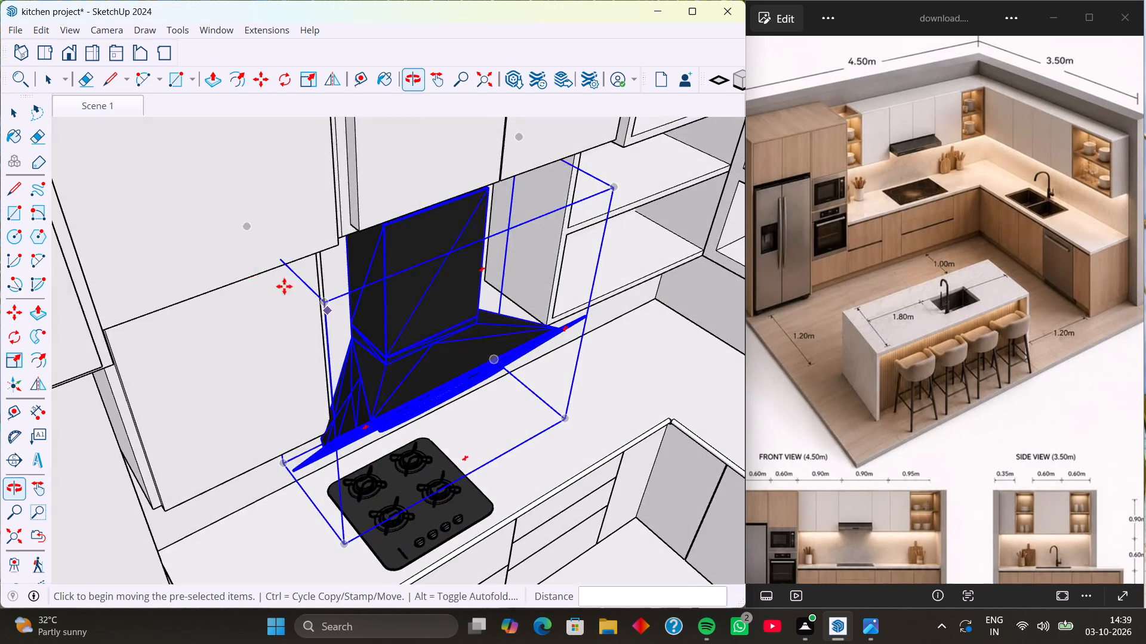
pyautogui.scroll(-5, 260, 264)
pyautogui.press('space')
pyautogui.click(532, 343)
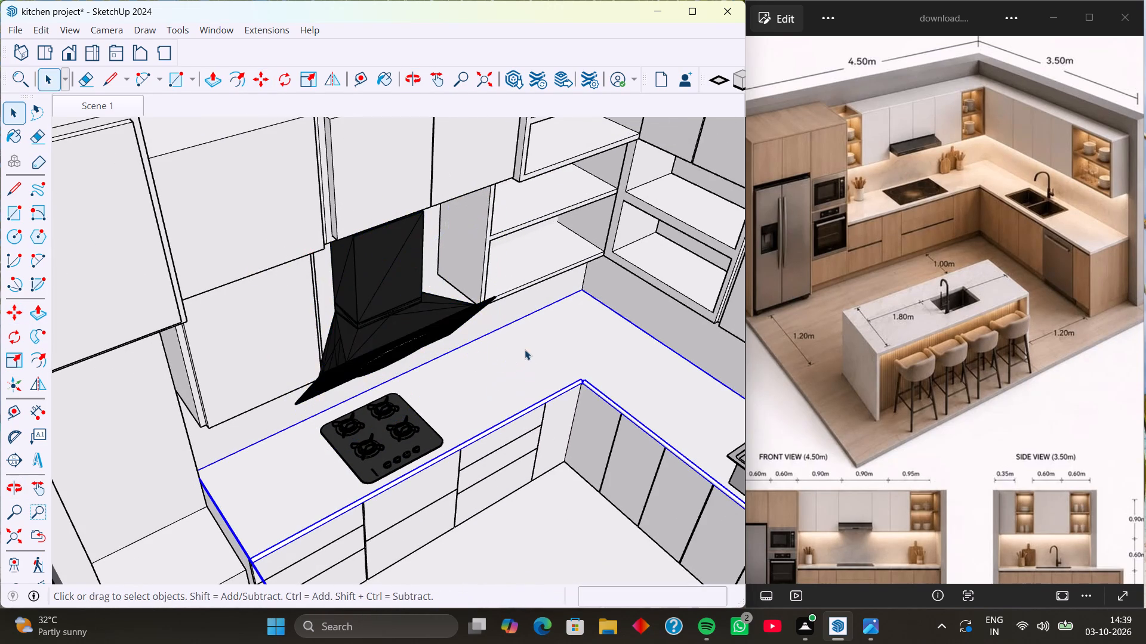
# Lower the hood about 13/16" along the blue axis so the duct's top front corner meets the wall cabinet's bottom edge.
pyautogui.moveTo(408, 363); pyautogui.dragTo(288, 228, button='middle')
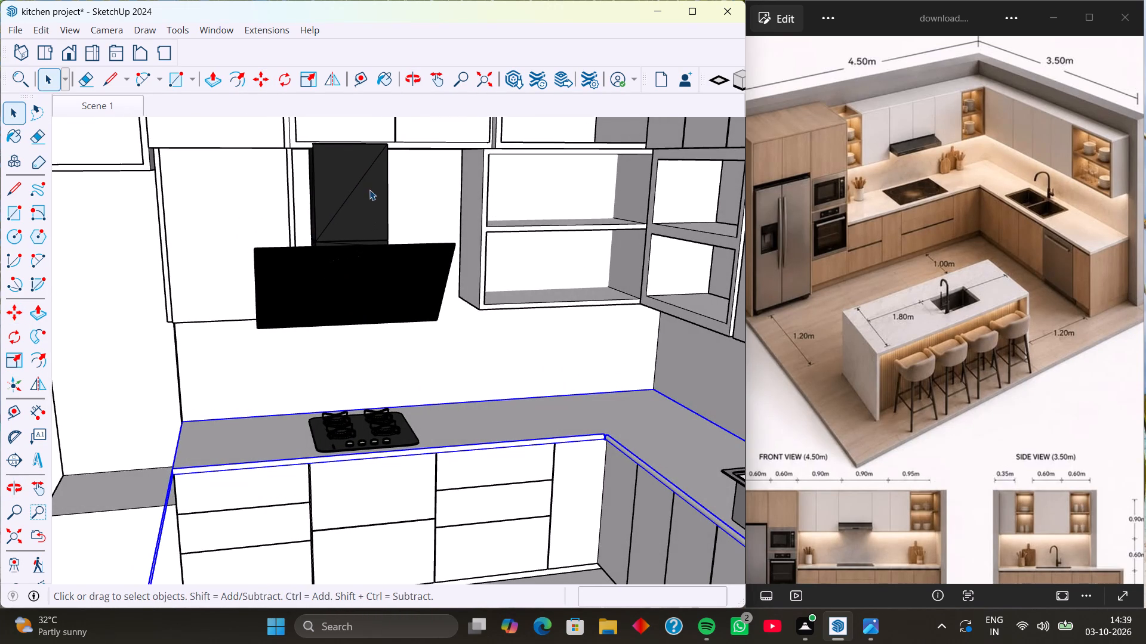
pyautogui.scroll(-2, 381, 142)
pyautogui.scroll(4, 382, 140)
pyautogui.keyDown('shift'); pyautogui.moveTo(377, 129); pyautogui.dragTo(370, 146, button='middle'); pyautogui.keyUp('shift')
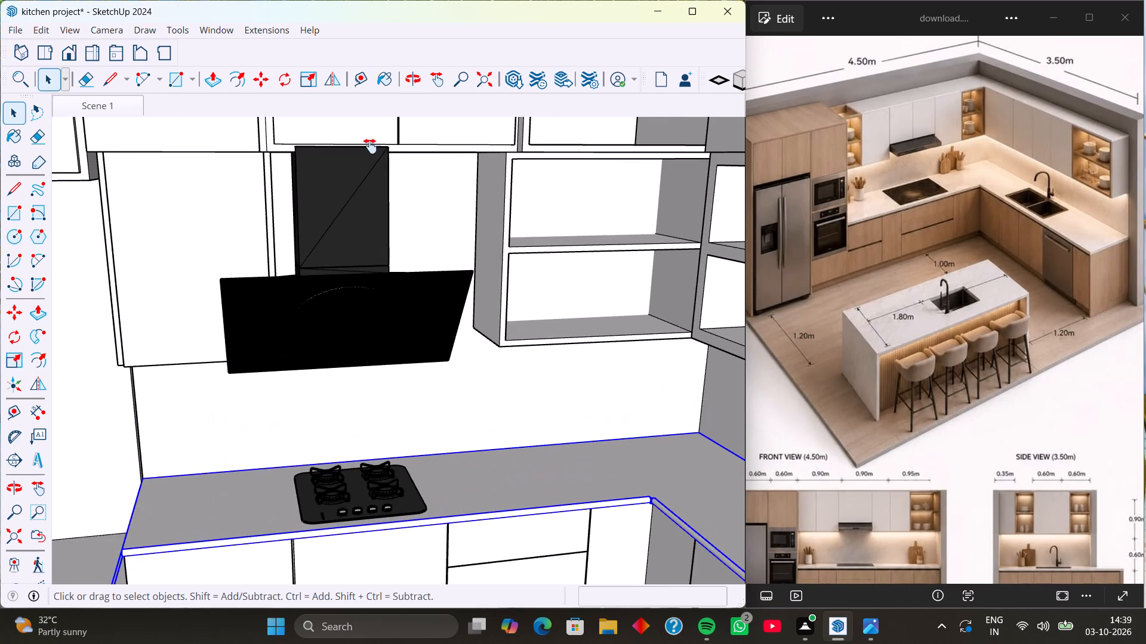
pyautogui.keyDown('shift'); pyautogui.moveTo(370, 146); pyautogui.dragTo(334, 261, button='middle'); pyautogui.keyUp('shift')
pyautogui.scroll(9, 306, 274)
pyautogui.moveTo(300, 308); pyautogui.dragTo(345, 295, button='middle')
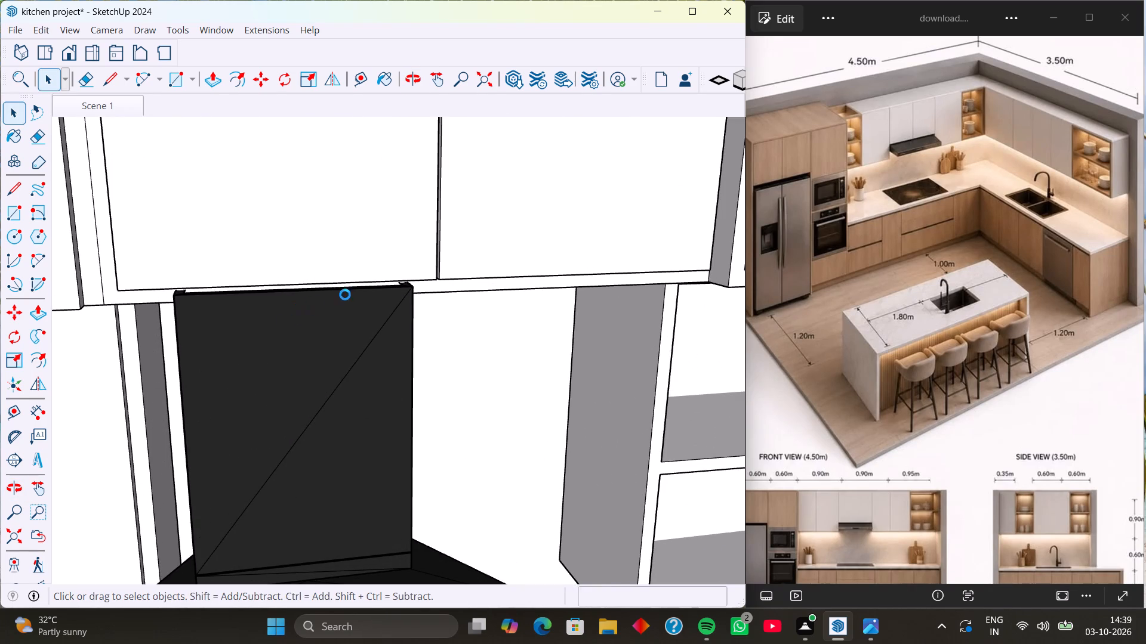
pyautogui.moveTo(345, 295); pyautogui.dragTo(349, 236, button='middle')
pyautogui.scroll(1, 421, 259)
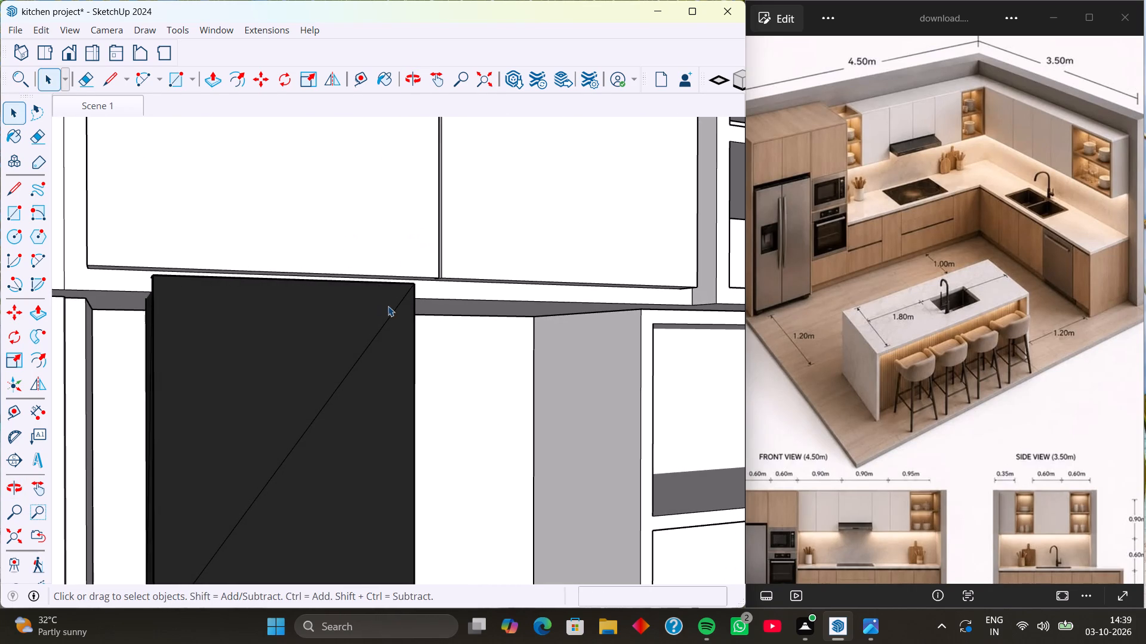
pyautogui.press('m')
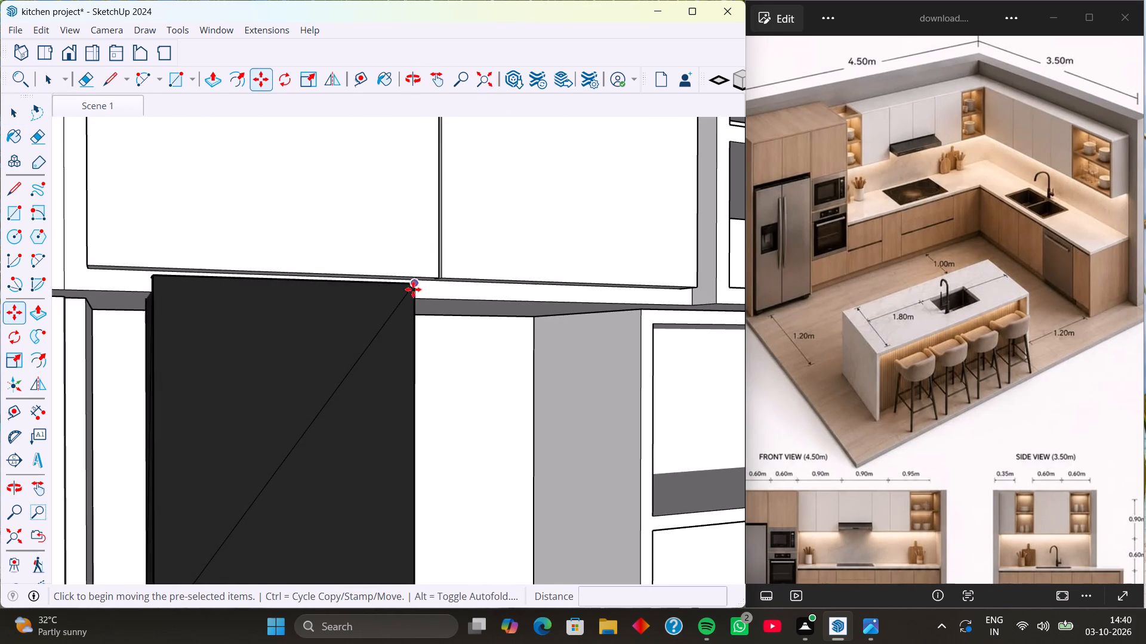
pyautogui.click(393, 298)
pyautogui.press('space')
pyautogui.click(392, 298)
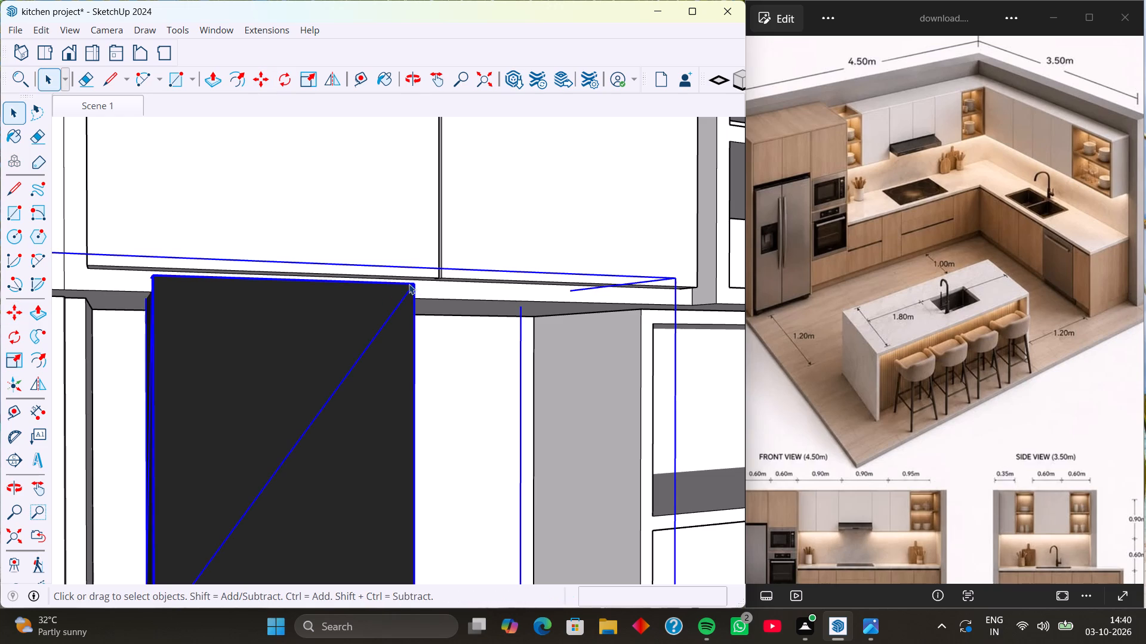
pyautogui.press('m')
pyautogui.click(412, 281)
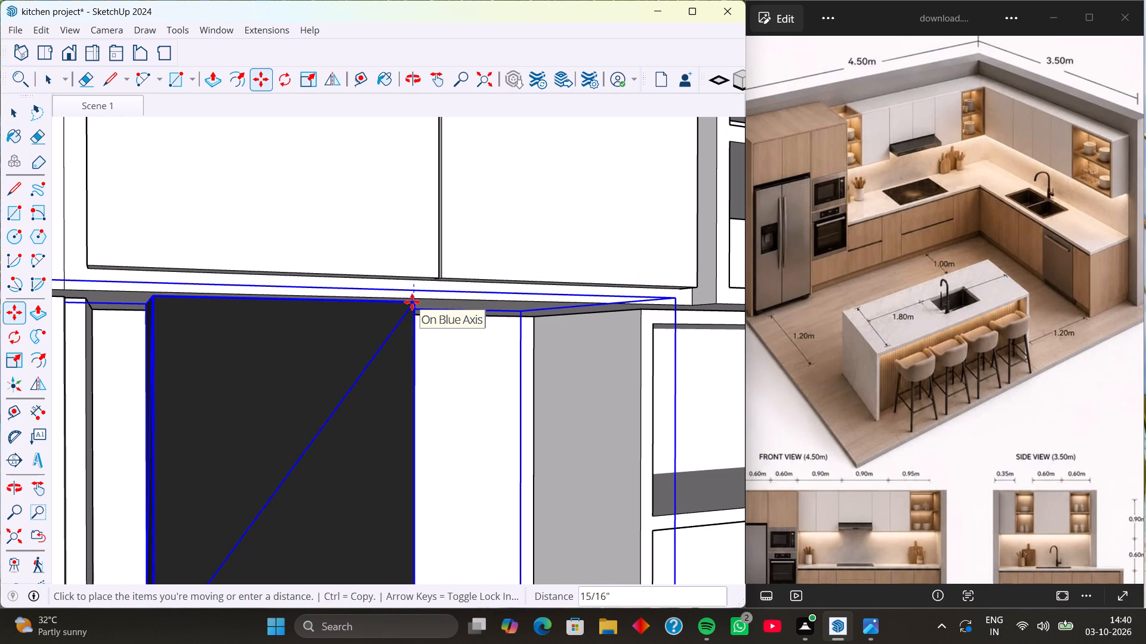
pyautogui.press('Up')
pyautogui.scroll(5, 412, 302)
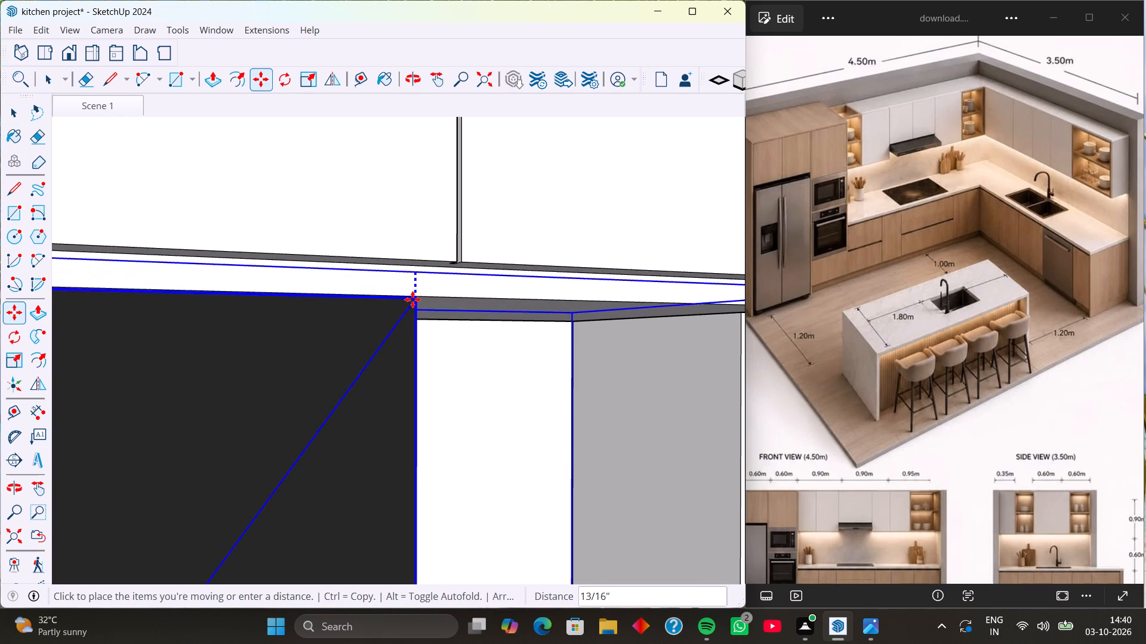
pyautogui.scroll(11, 415, 300)
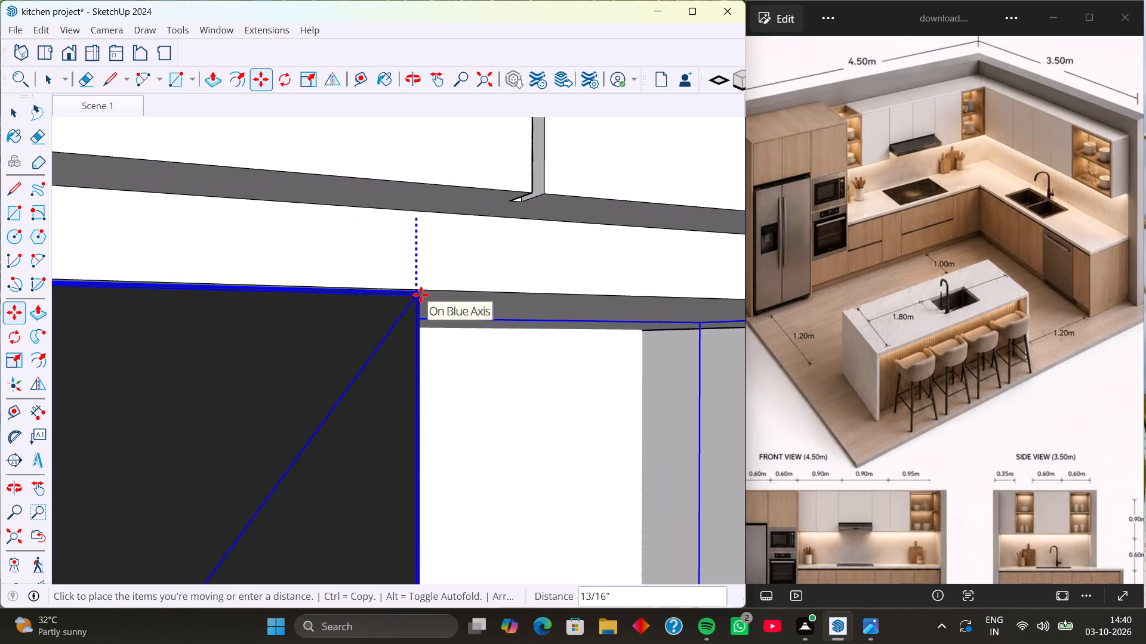
pyautogui.click(421, 295)
pyautogui.scroll(5, 472, 270)
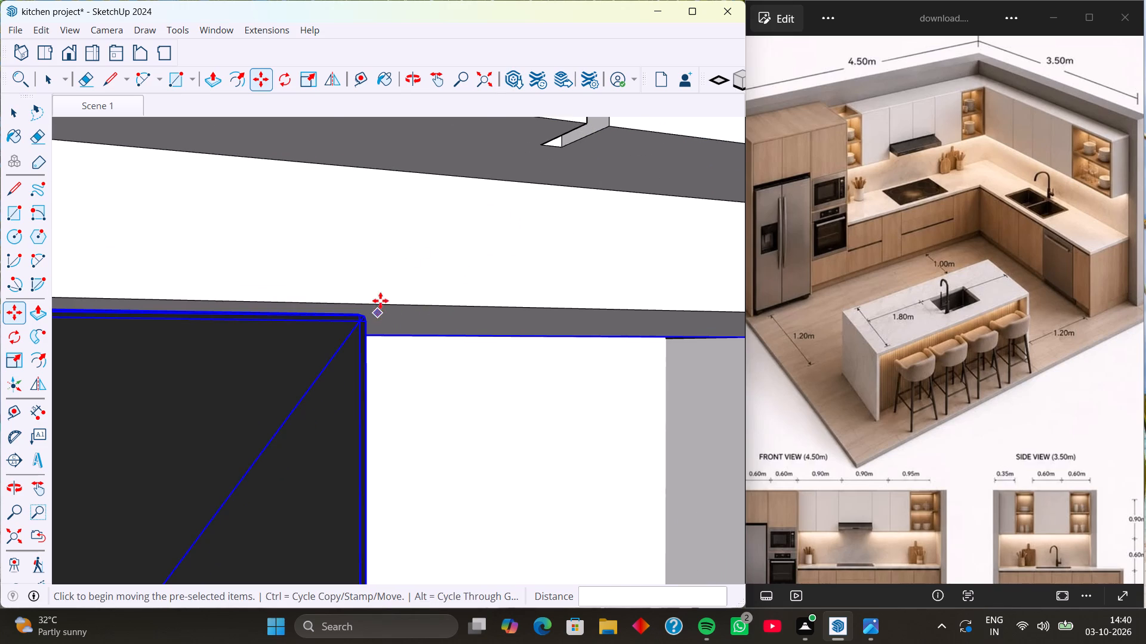
pyautogui.scroll(-20, 446, 221)
pyautogui.scroll(-8, 446, 221)
pyautogui.moveTo(343, 288); pyautogui.dragTo(341, 309, button='middle')
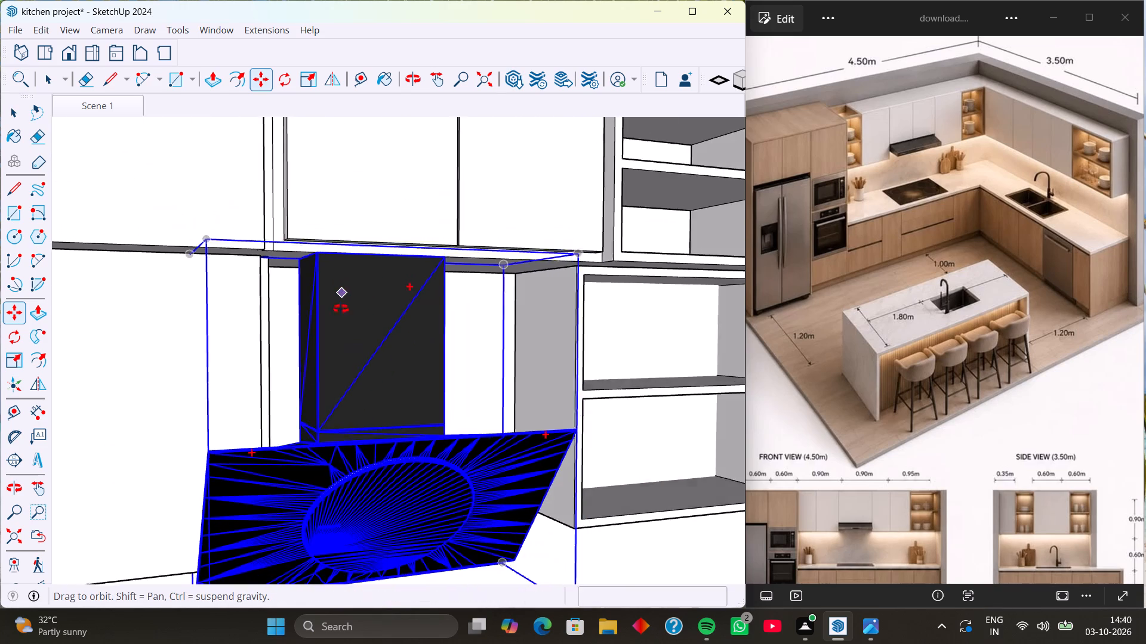
# Move the hood about 1 1/2" along the green axis by its duct's top front corner, under the wall cabinet above the cooktop.
pyautogui.moveTo(341, 309); pyautogui.dragTo(510, 401, button='middle')
pyautogui.scroll(6, 415, 345)
pyautogui.moveTo(415, 345); pyautogui.dragTo(460, 365, button='middle')
pyautogui.scroll(6, 481, 322)
pyautogui.click(489, 339)
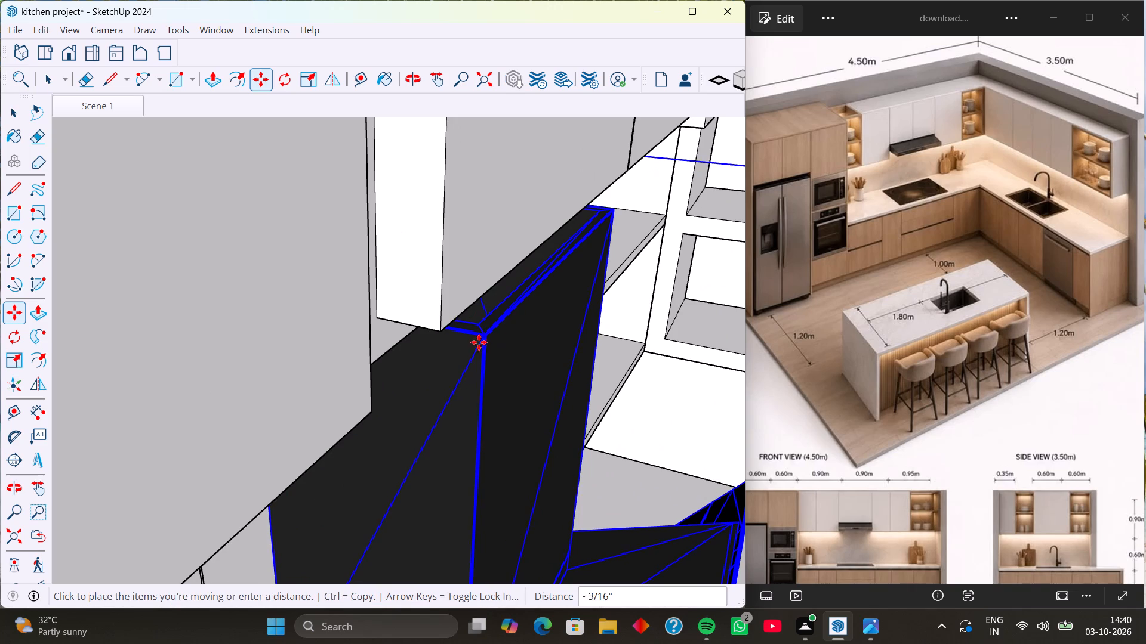
pyautogui.press('Left')
pyautogui.scroll(5, 448, 335)
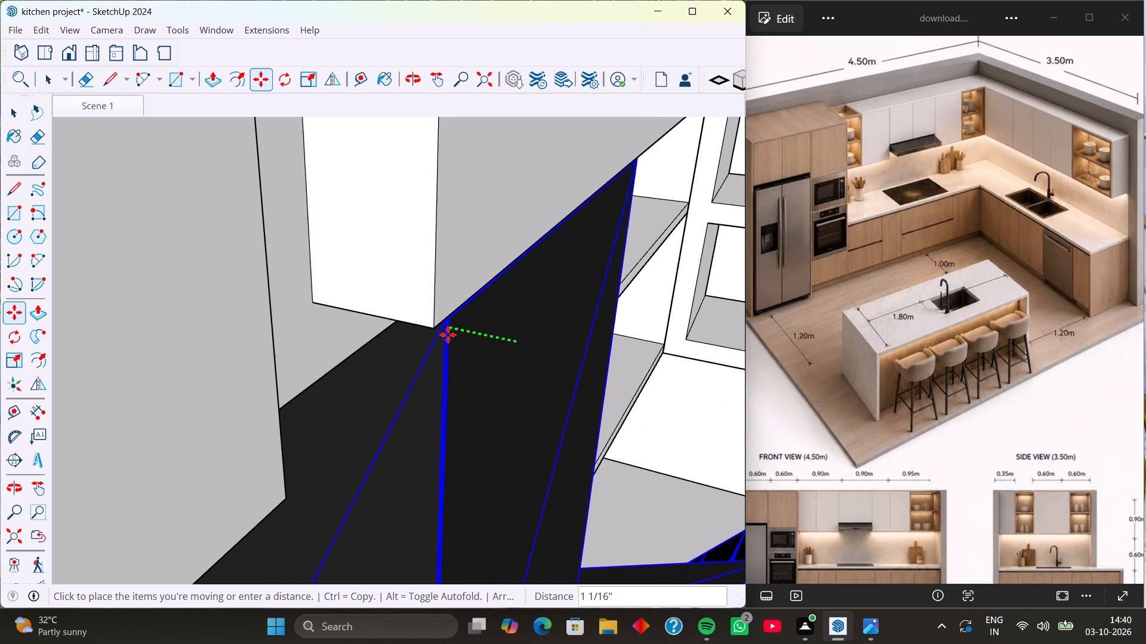
pyautogui.scroll(6, 444, 330)
pyautogui.scroll(1, 392, 332)
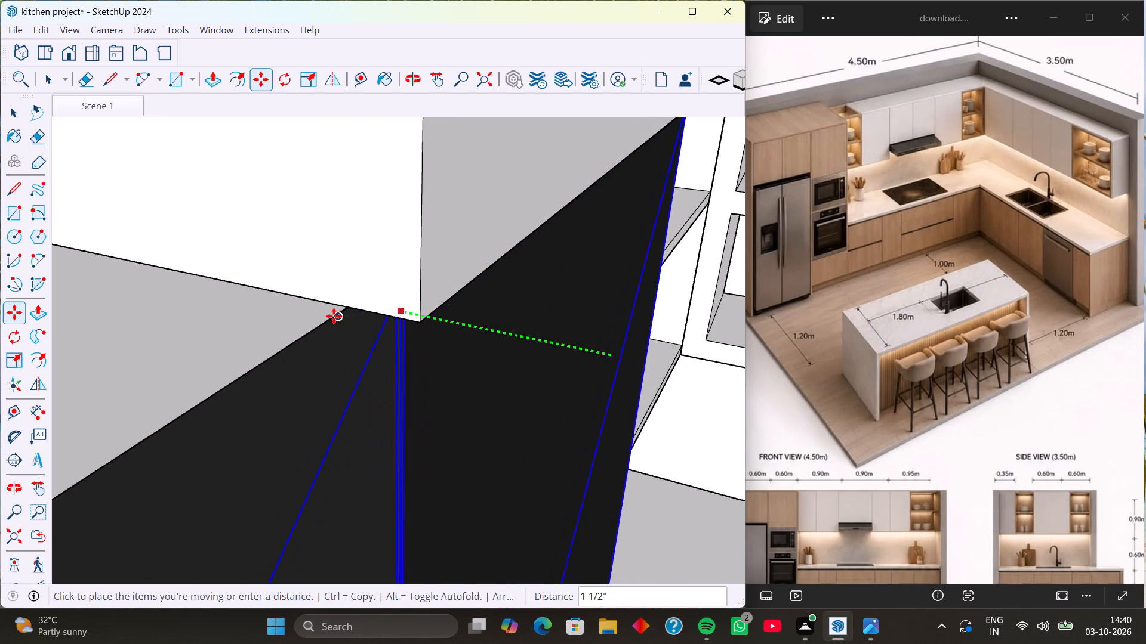
pyautogui.click(335, 314)
# Move the hood slightly by its duct's top front corner to the underside edge of the wall cabinet, and deselect it.
pyautogui.scroll(-3, 440, 309)
pyautogui.moveTo(472, 355); pyautogui.dragTo(427, 282, button='middle')
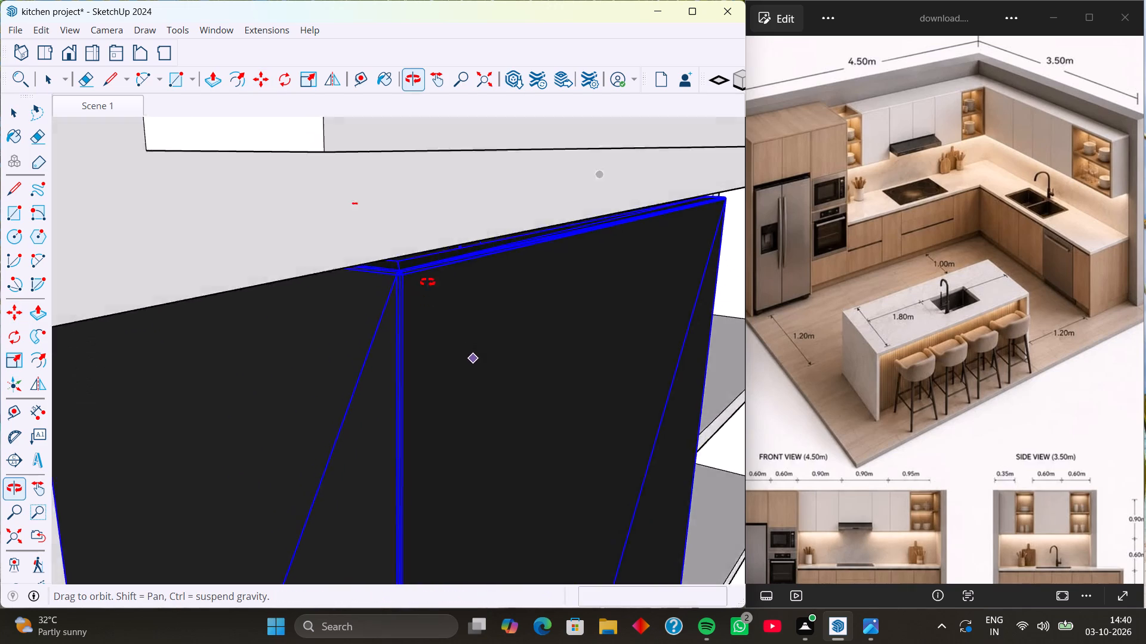
pyautogui.moveTo(427, 282); pyautogui.dragTo(426, 271, button='middle')
pyautogui.moveTo(398, 264); pyautogui.dragTo(408, 306, button='middle')
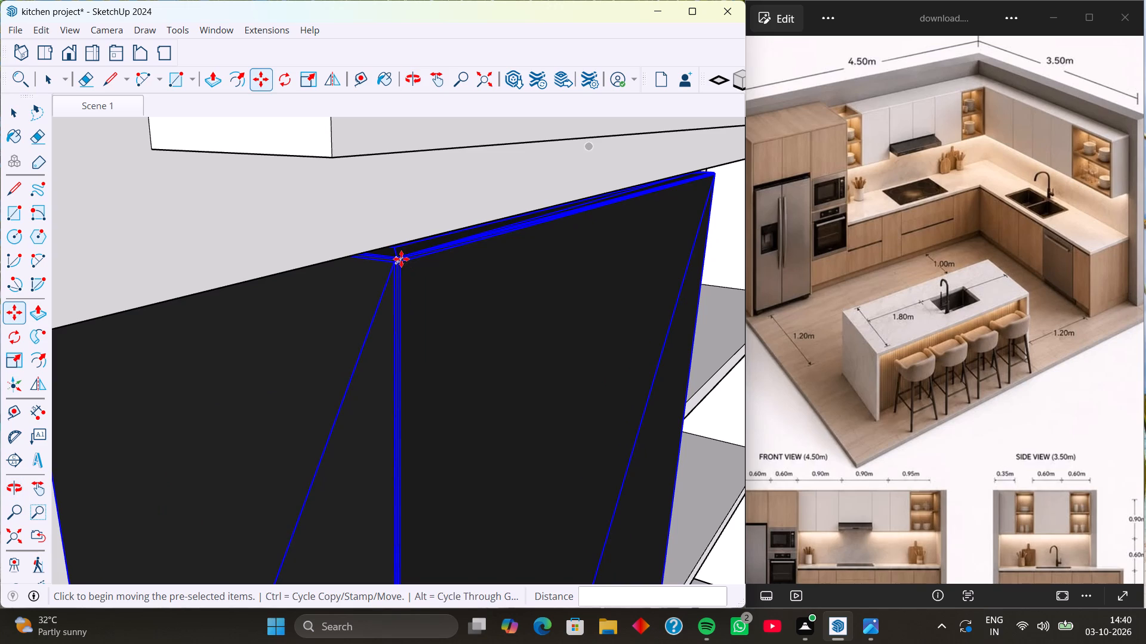
pyautogui.click(401, 259)
pyautogui.click(389, 249)
pyautogui.scroll(-3, 454, 227)
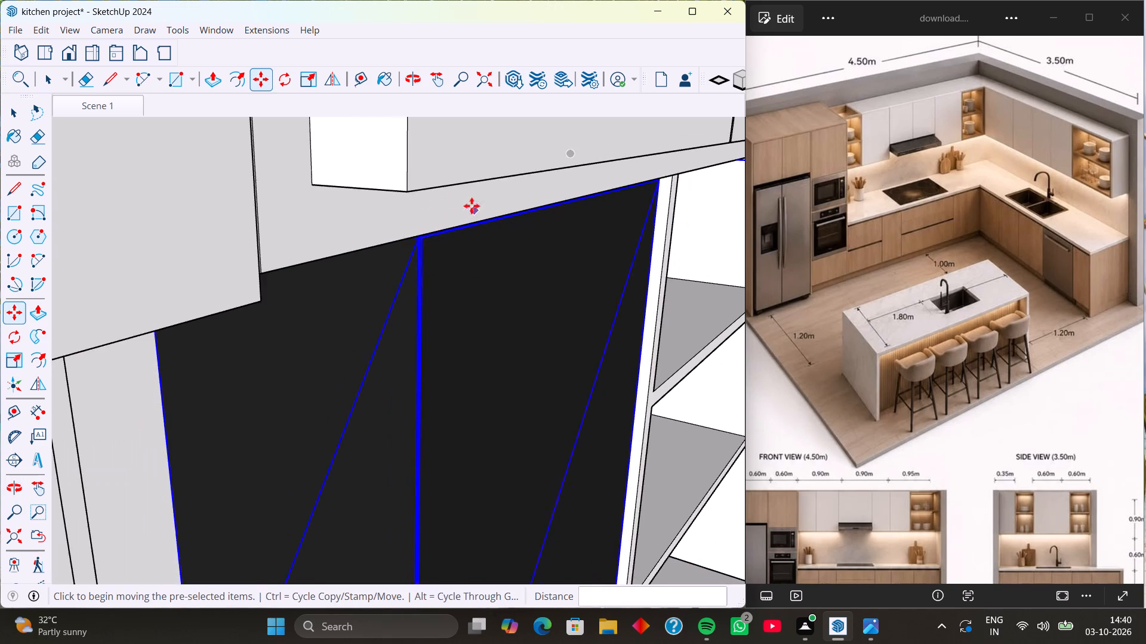
pyautogui.scroll(-20, 472, 206)
pyautogui.scroll(-1, 472, 206)
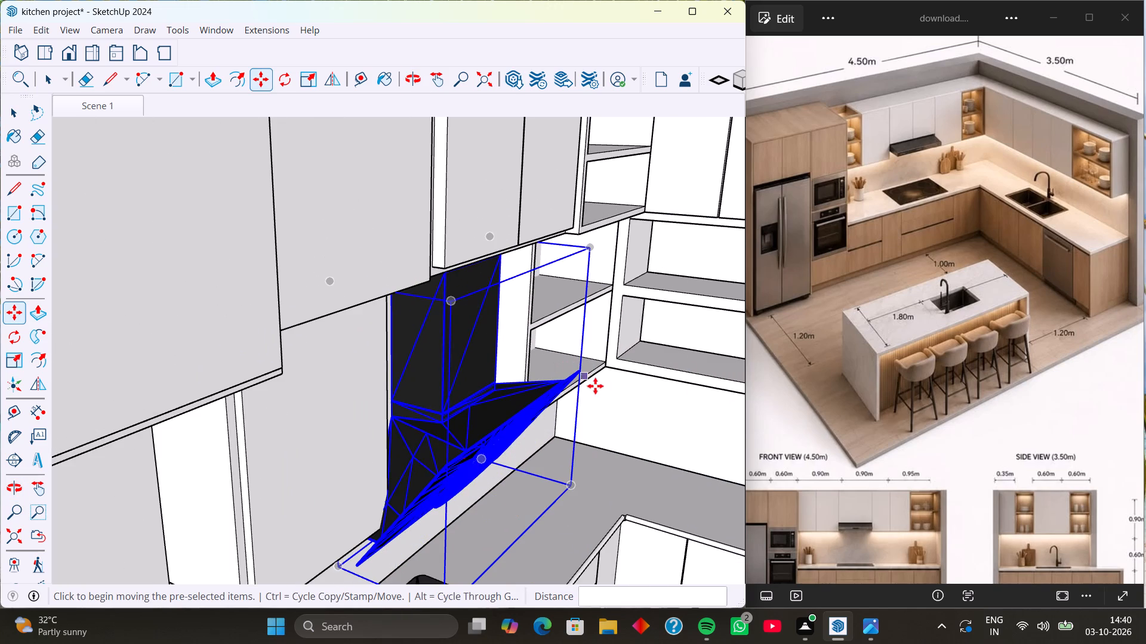
pyautogui.press('space')
pyautogui.click(633, 428)
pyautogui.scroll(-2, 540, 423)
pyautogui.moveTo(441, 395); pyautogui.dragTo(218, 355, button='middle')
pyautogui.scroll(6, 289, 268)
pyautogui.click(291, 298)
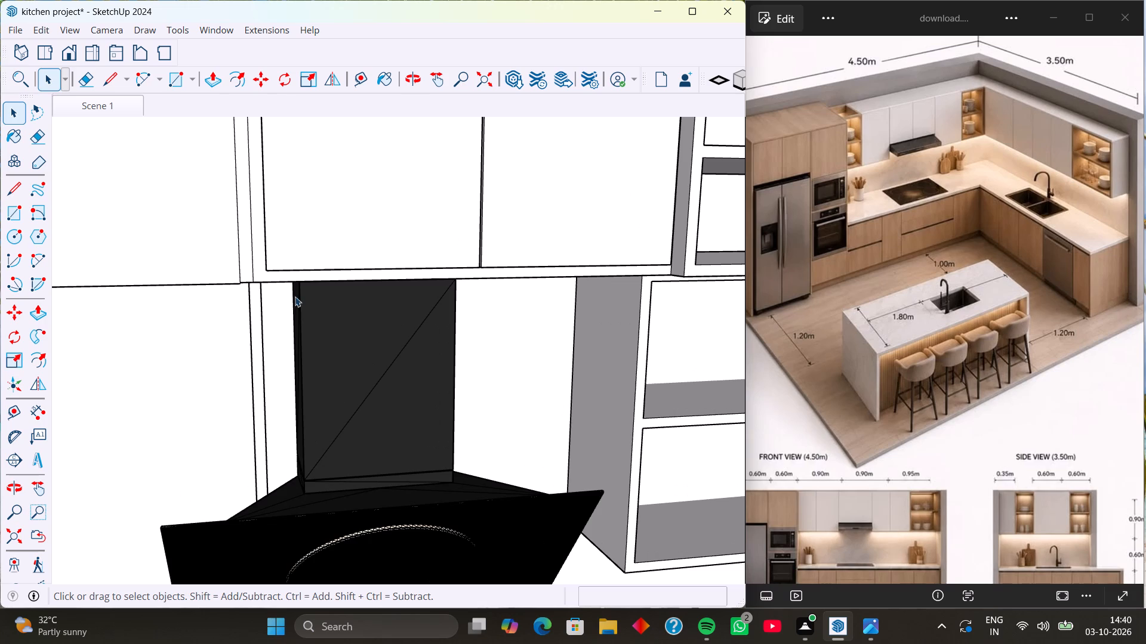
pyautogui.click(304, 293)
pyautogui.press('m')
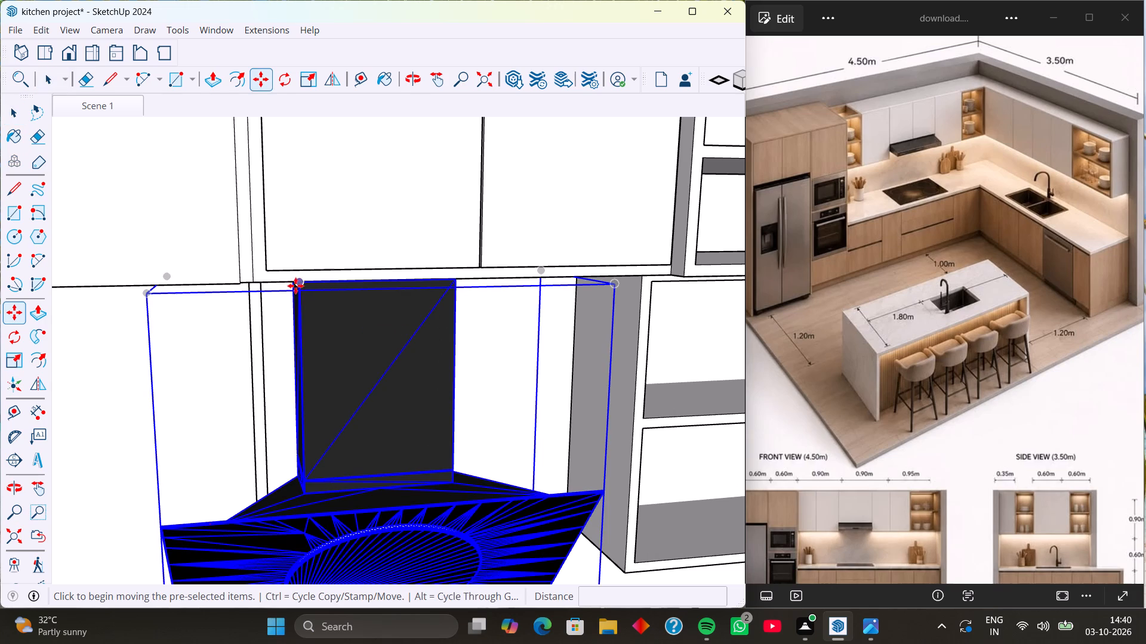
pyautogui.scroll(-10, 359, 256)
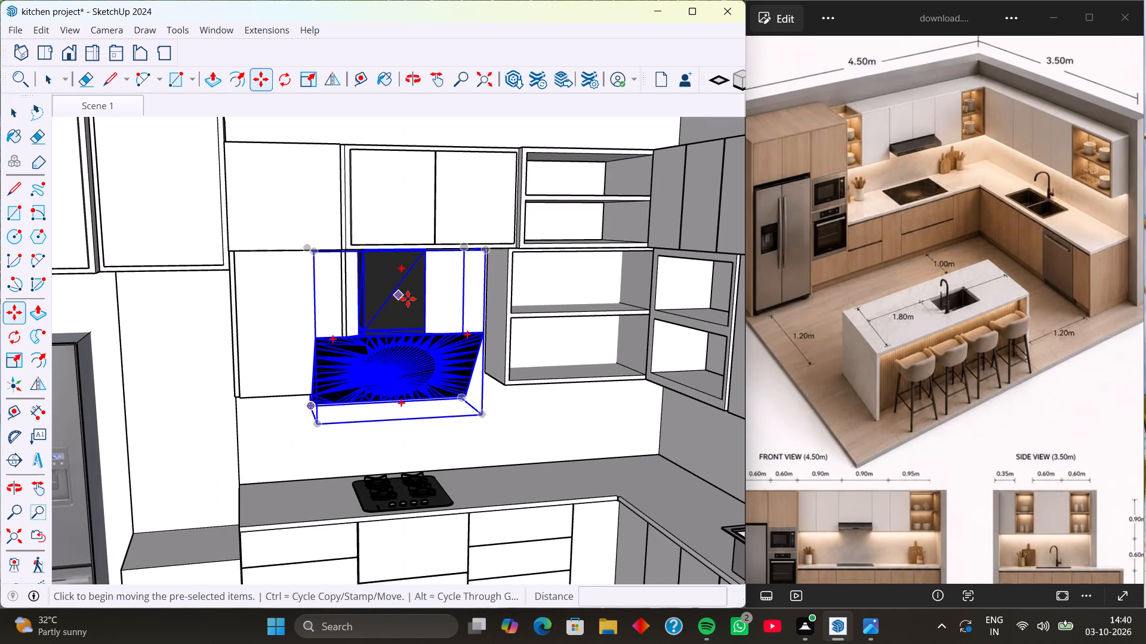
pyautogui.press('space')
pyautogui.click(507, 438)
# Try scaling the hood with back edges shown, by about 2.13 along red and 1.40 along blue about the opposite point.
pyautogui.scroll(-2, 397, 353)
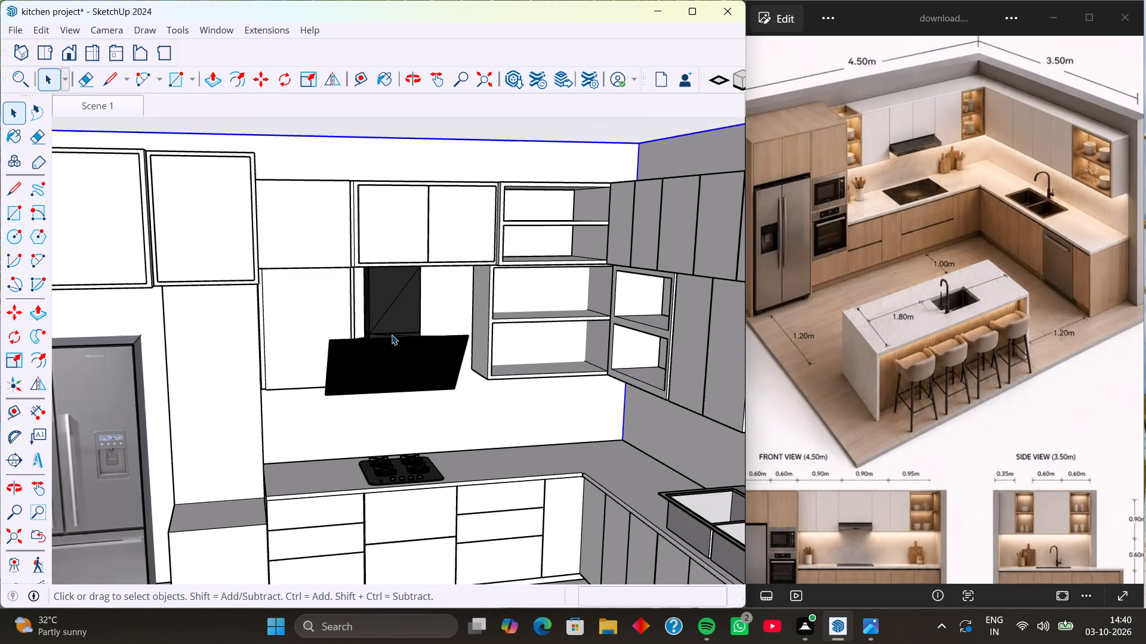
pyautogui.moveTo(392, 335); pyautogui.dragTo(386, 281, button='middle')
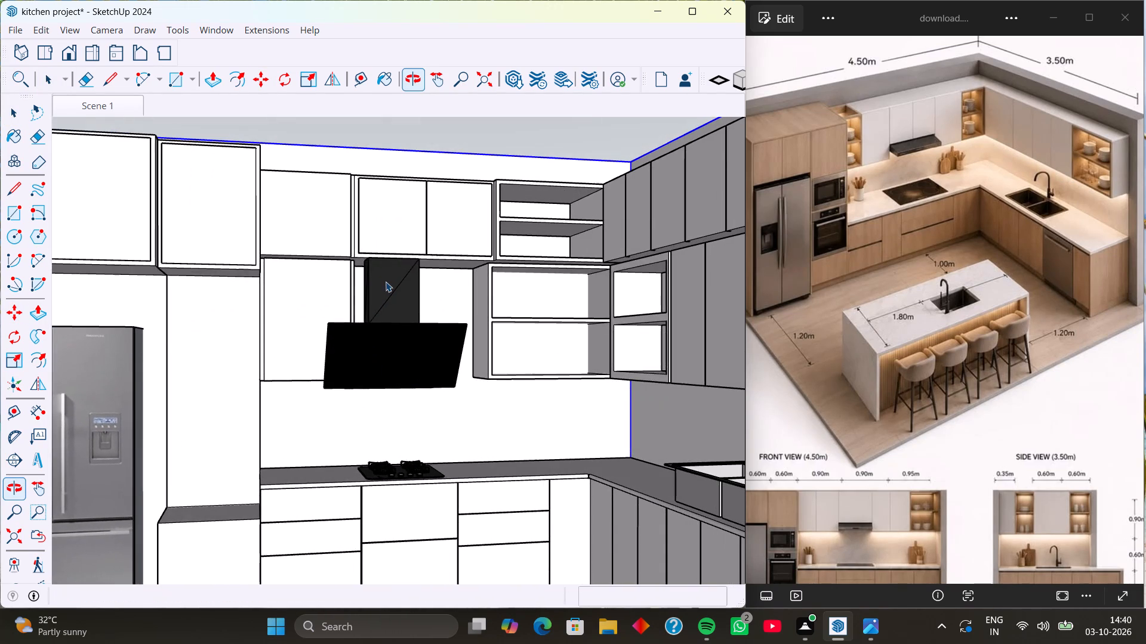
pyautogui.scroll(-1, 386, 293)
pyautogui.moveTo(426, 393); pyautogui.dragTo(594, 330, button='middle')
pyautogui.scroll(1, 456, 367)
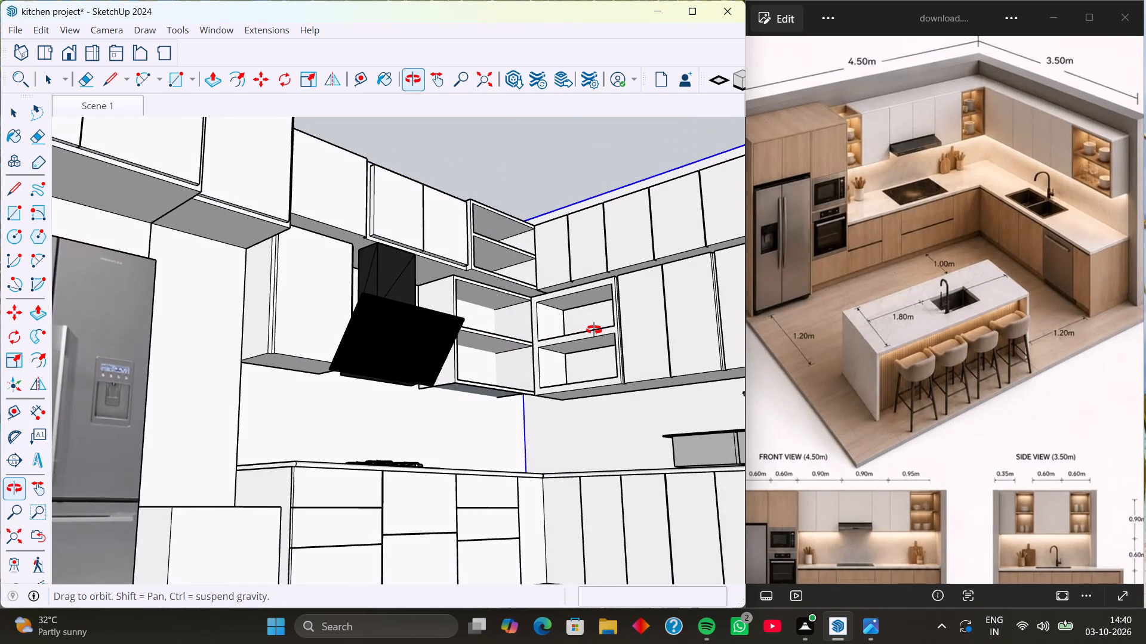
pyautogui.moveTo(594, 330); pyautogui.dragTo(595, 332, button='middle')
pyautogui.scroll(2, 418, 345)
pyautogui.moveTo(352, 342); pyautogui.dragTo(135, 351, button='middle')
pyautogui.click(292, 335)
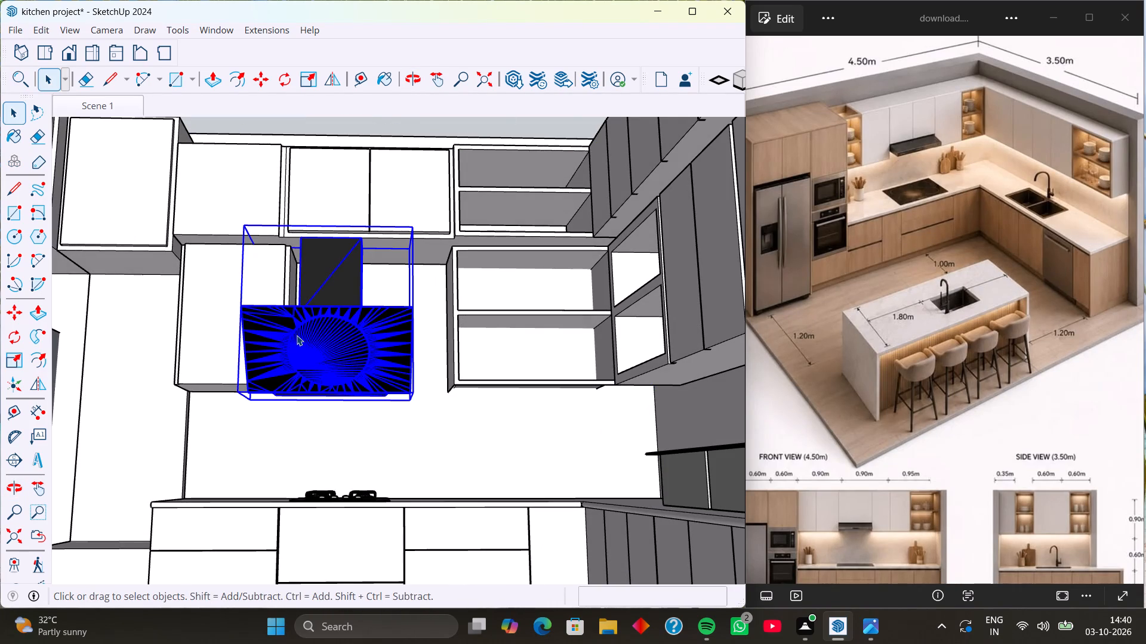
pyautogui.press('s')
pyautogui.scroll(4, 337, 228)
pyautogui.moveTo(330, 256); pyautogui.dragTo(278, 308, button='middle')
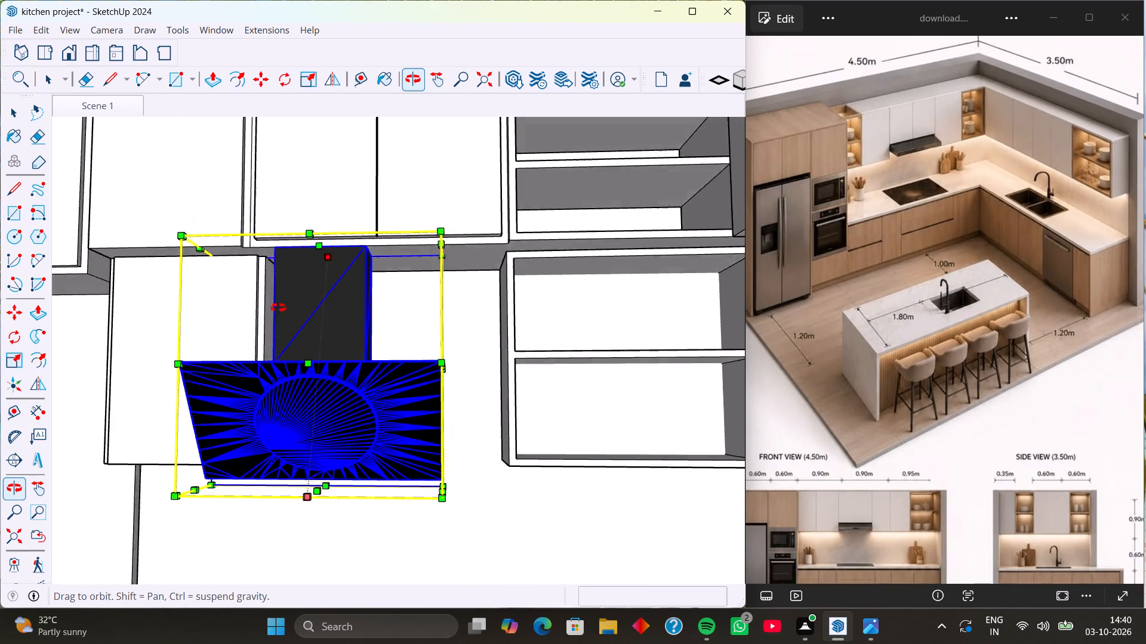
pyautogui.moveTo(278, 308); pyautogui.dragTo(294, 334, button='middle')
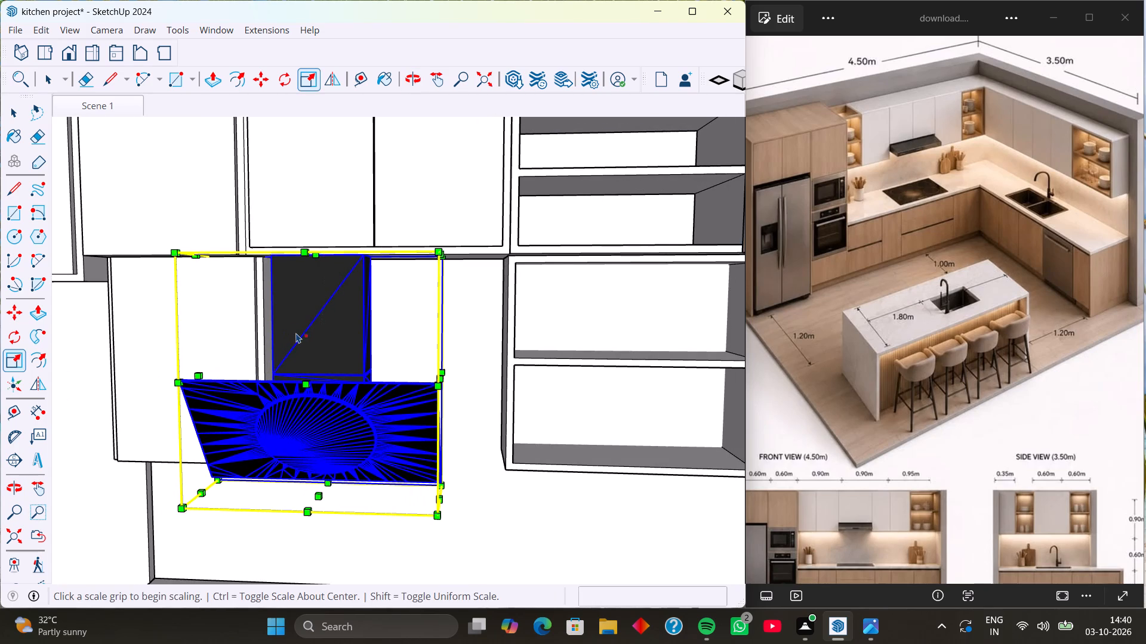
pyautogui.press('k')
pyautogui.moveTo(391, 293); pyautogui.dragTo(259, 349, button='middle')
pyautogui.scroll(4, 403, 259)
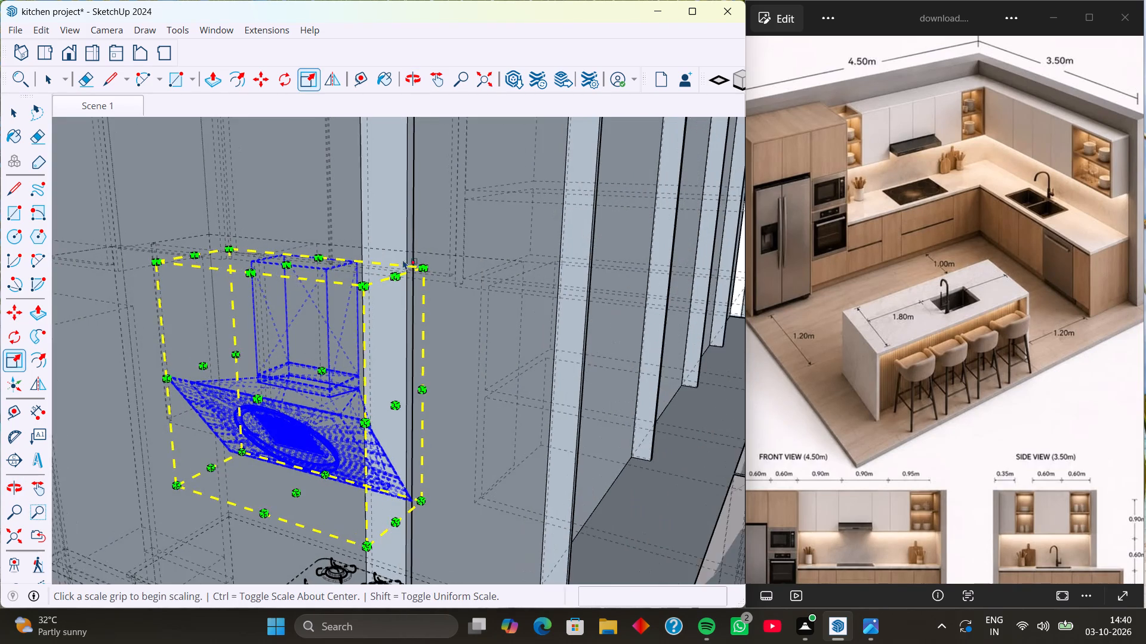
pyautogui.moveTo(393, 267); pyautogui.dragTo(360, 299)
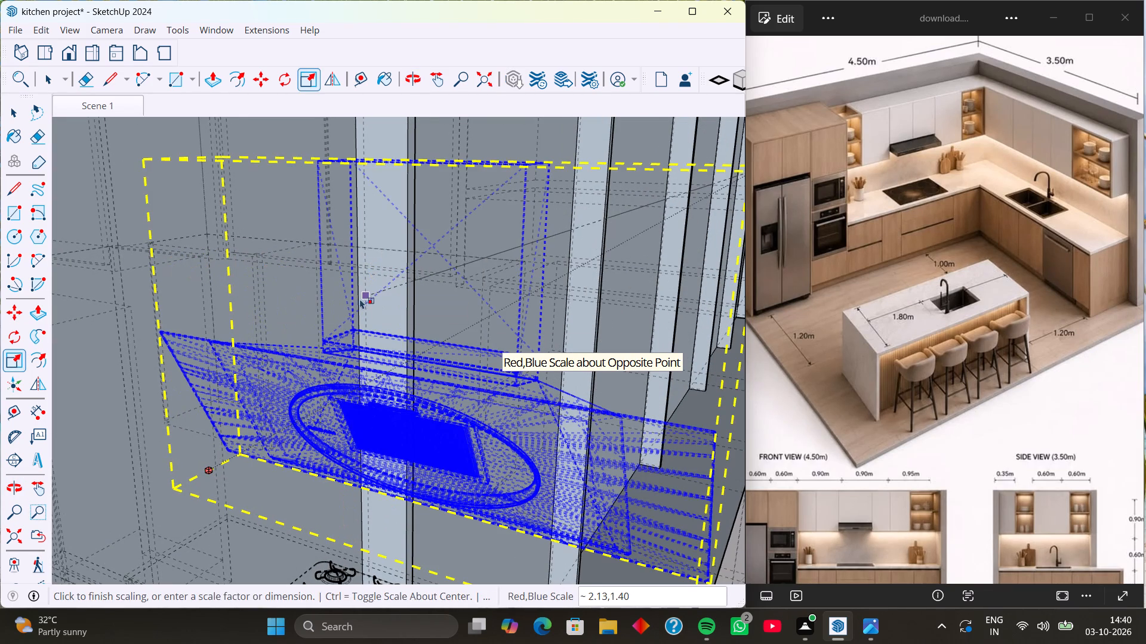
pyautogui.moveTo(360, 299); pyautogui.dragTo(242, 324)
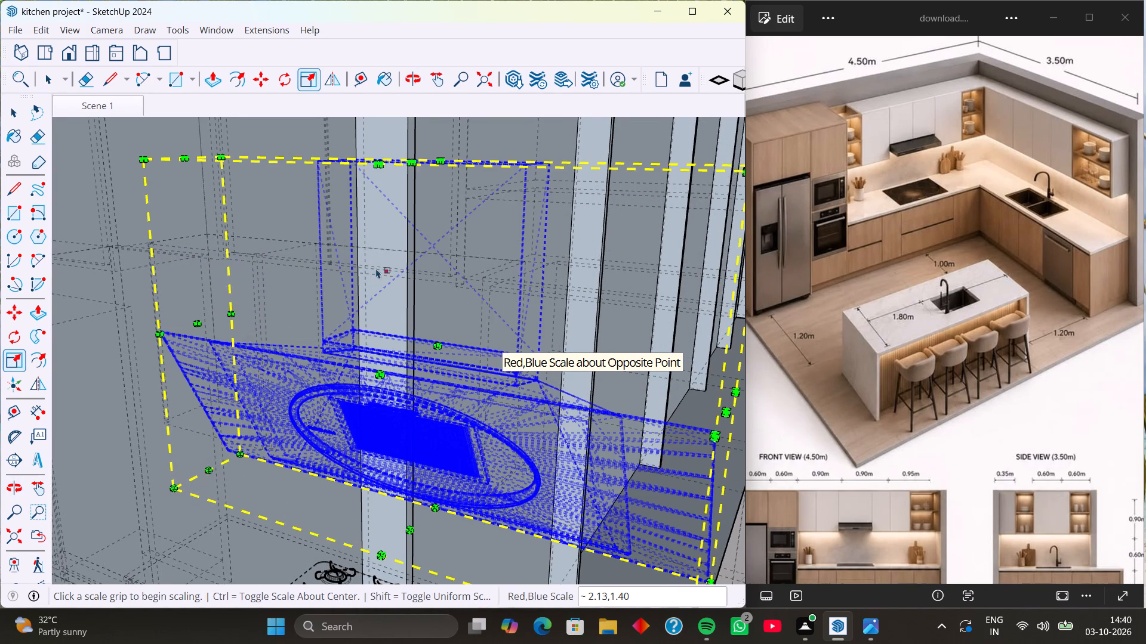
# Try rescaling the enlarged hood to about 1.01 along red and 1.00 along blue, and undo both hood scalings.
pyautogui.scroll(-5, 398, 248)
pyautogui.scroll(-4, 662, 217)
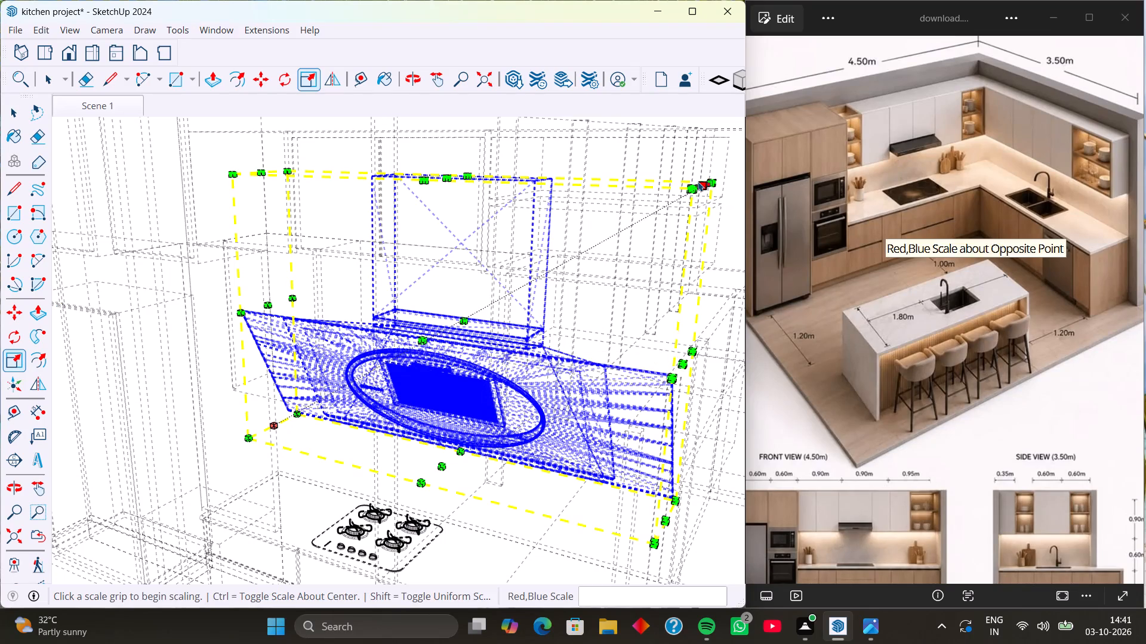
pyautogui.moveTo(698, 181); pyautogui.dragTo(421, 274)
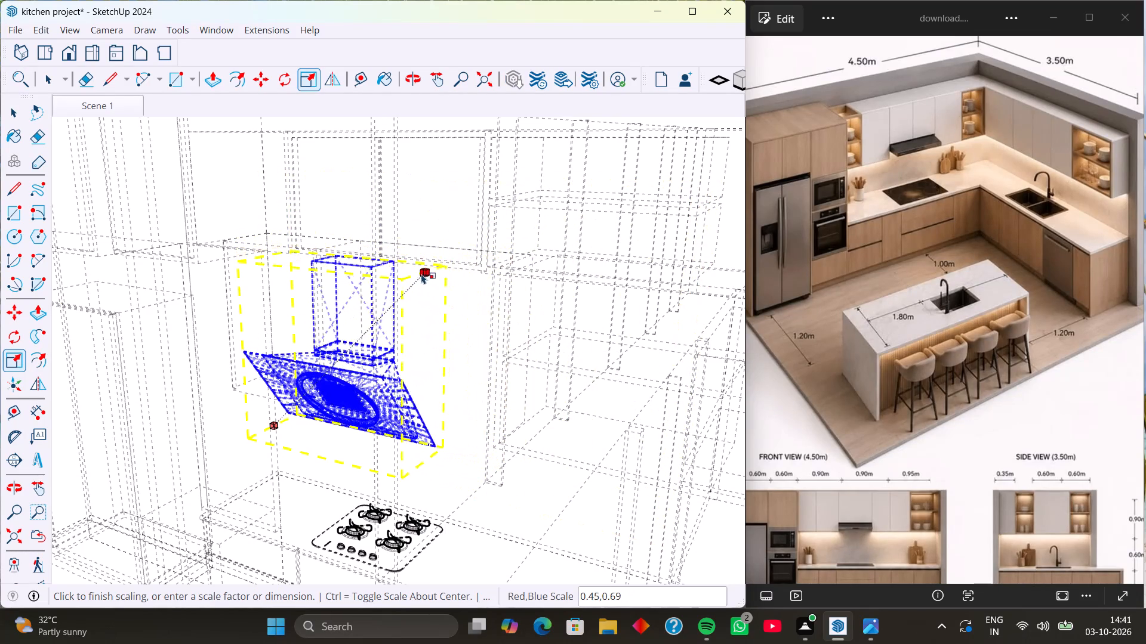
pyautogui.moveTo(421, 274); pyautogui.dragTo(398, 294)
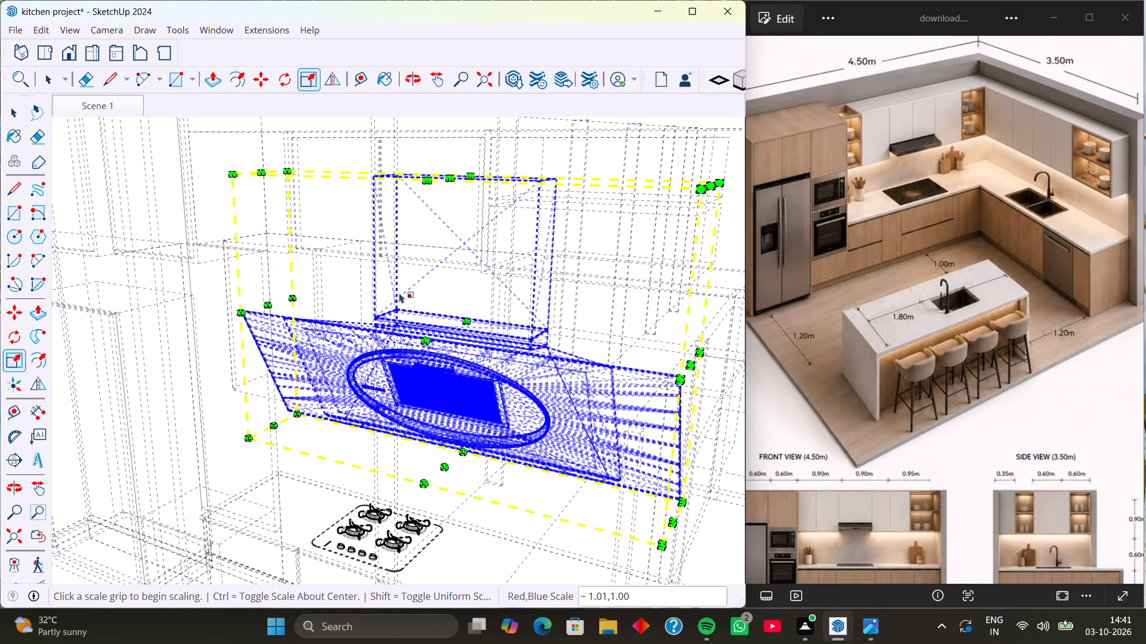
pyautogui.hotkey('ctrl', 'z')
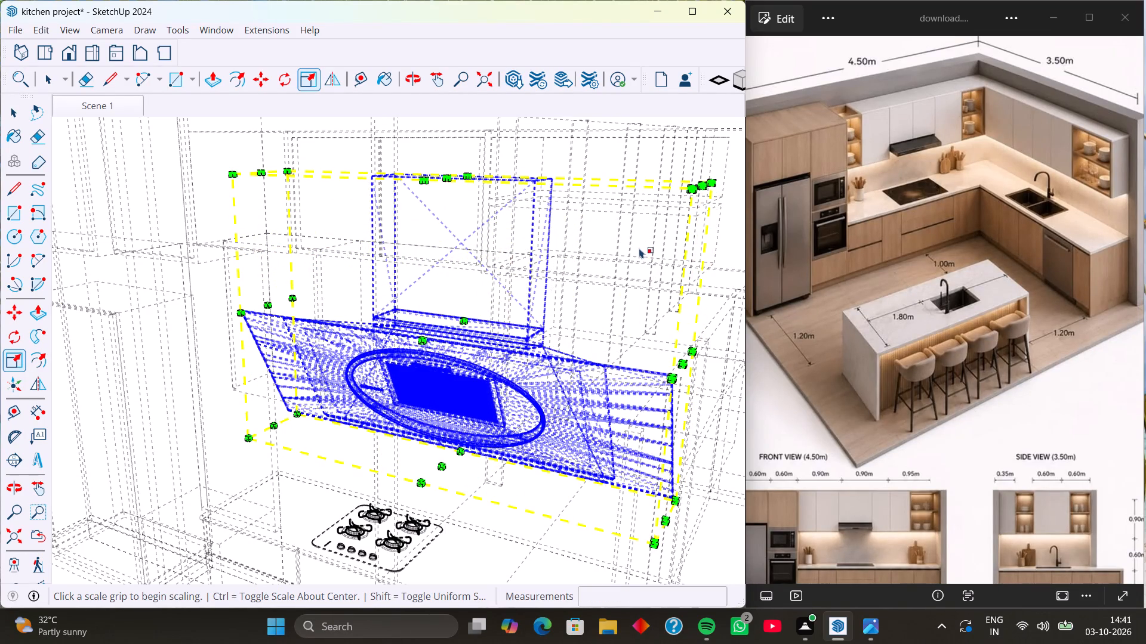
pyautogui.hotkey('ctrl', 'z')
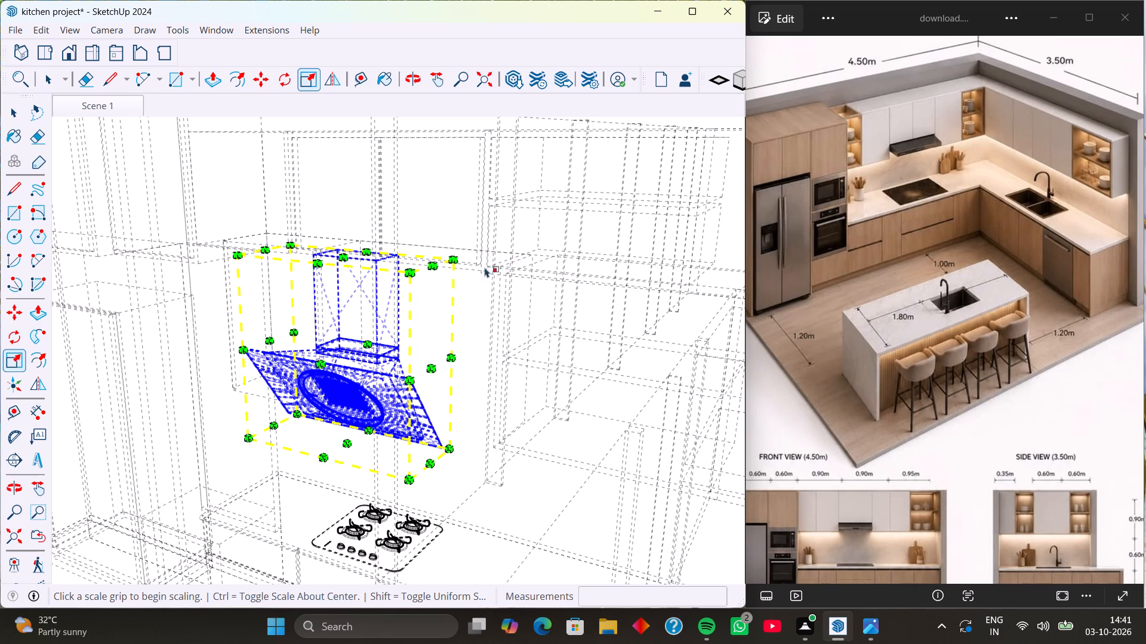
# Hide the back edges and restore the saved Scene 1 view of the kitchen.
pyautogui.press('space')
pyautogui.scroll(-4, 445, 270)
pyautogui.press('k')
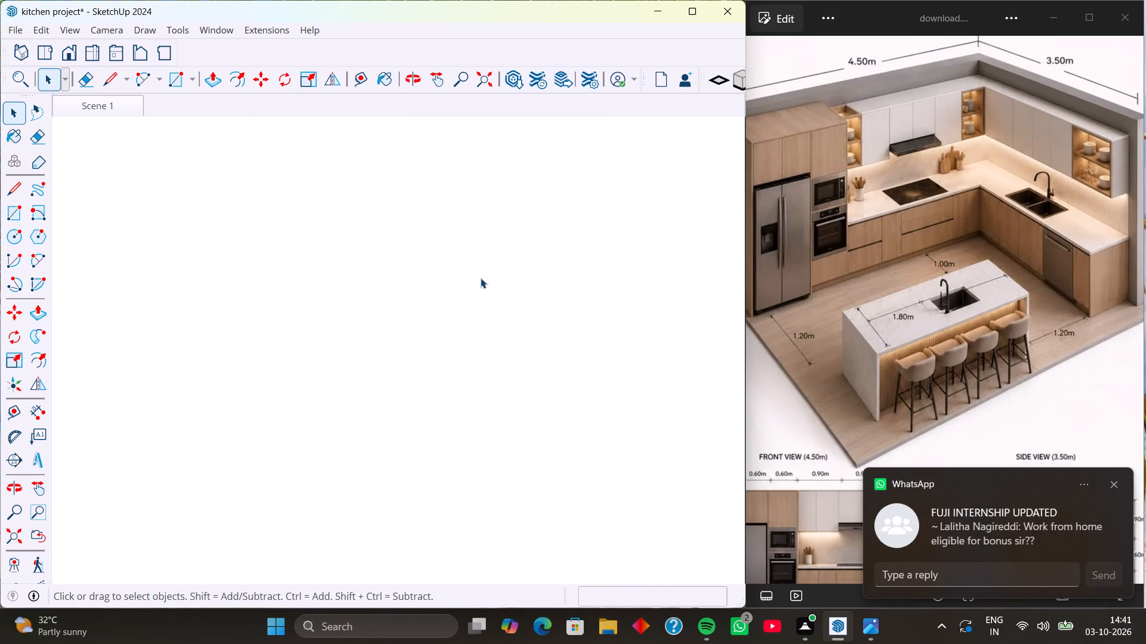
pyautogui.scroll(-1, 482, 278)
pyautogui.moveTo(490, 273); pyautogui.dragTo(615, 293, button='middle')
pyautogui.click(109, 107)
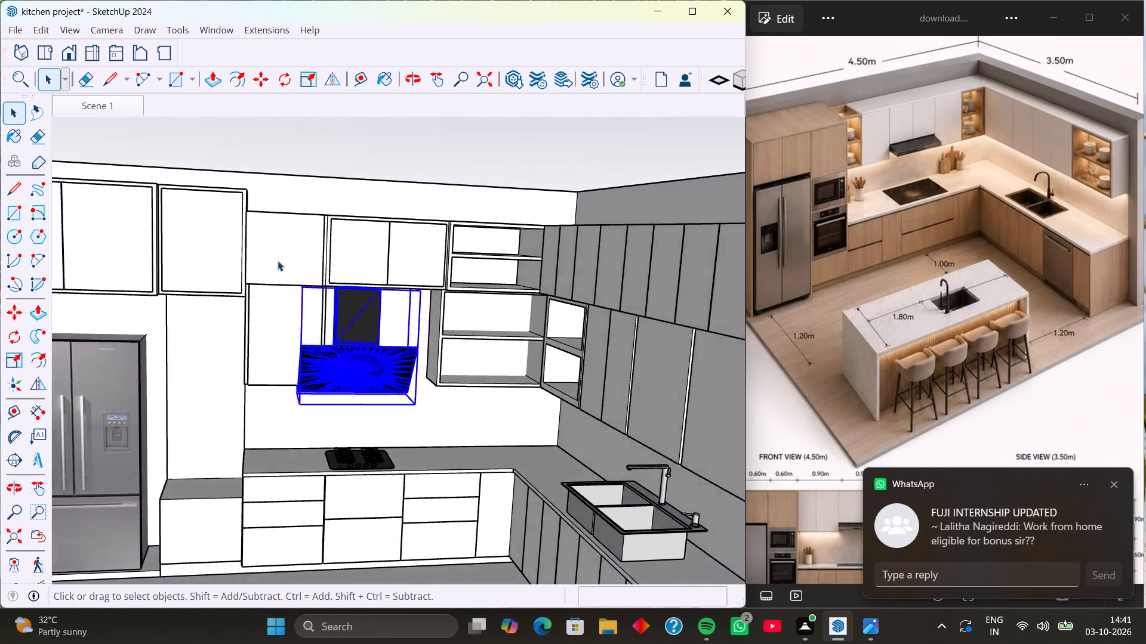
# Deselect the hood and examine its fit beneath the wall cabinet and above the cooktop from several angles.
pyautogui.moveTo(449, 330); pyautogui.dragTo(326, 376, button='middle')
pyautogui.scroll(11, 447, 335)
pyautogui.scroll(-3, 505, 304)
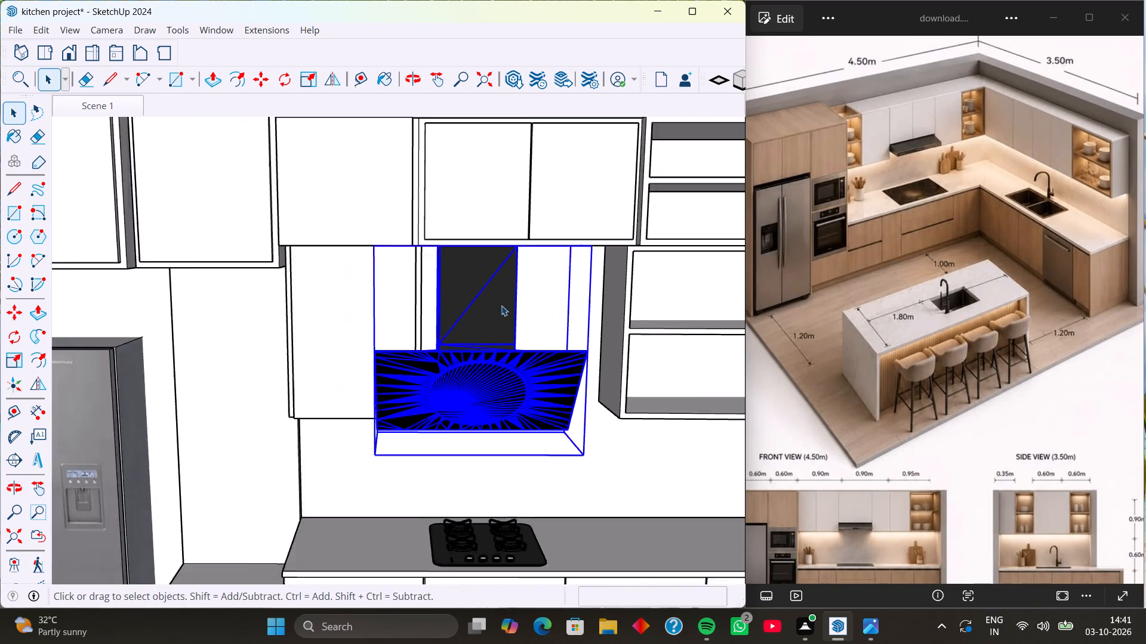
pyautogui.scroll(-5, 501, 305)
pyautogui.press('space')
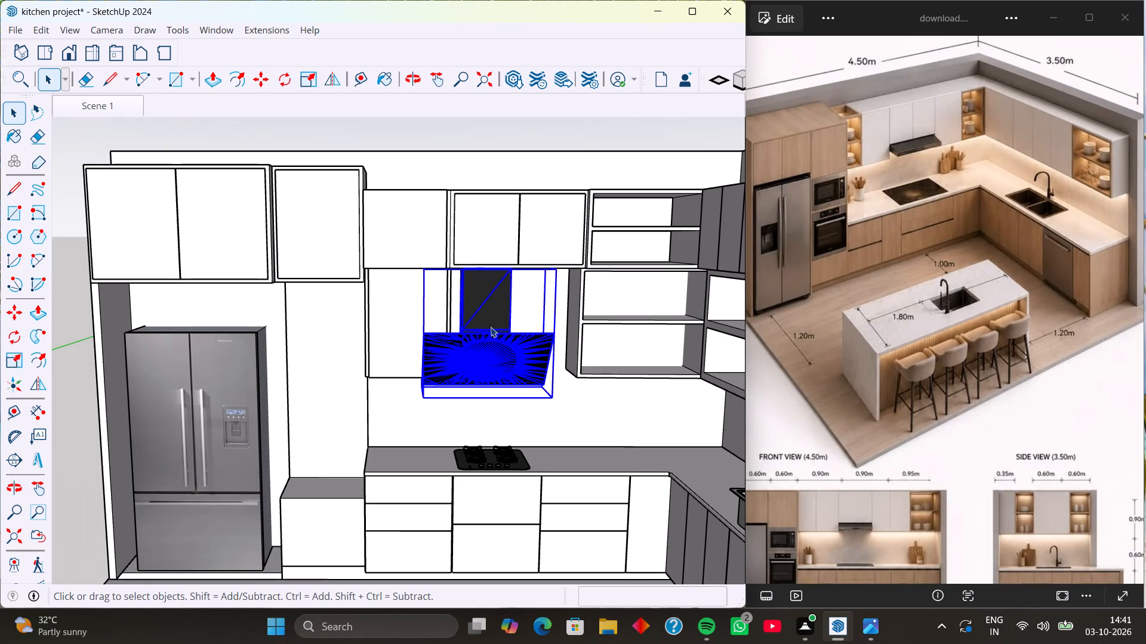
pyautogui.click(600, 420)
pyautogui.scroll(-3, 516, 361)
pyautogui.moveTo(515, 357); pyautogui.dragTo(509, 389, button='middle')
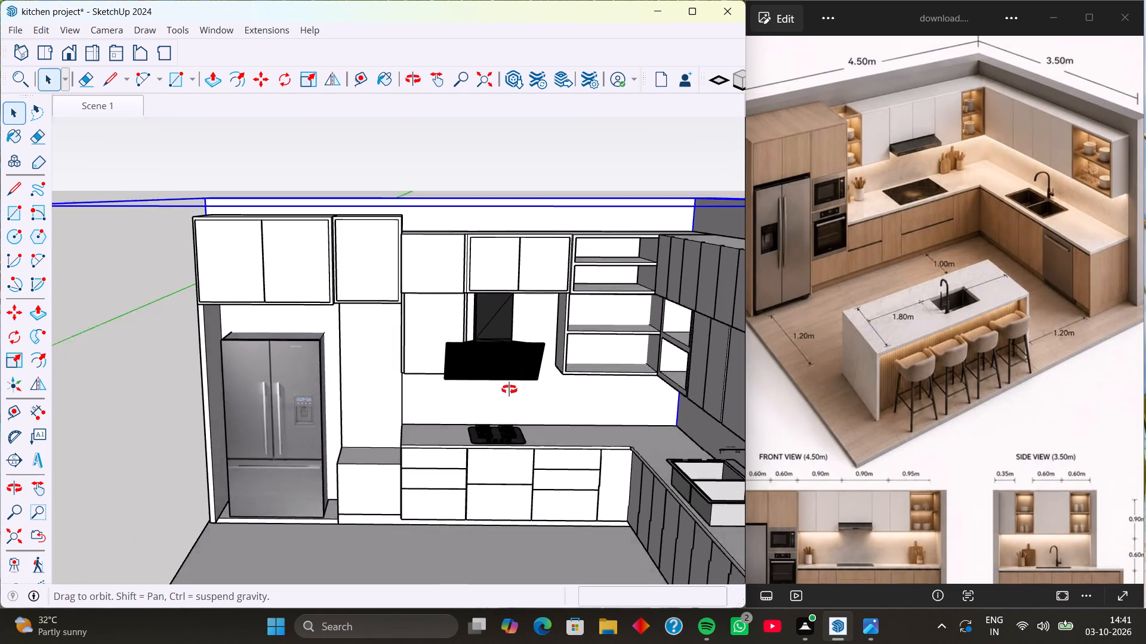
pyautogui.moveTo(509, 389); pyautogui.dragTo(461, 346, button='middle')
pyautogui.scroll(5, 493, 340)
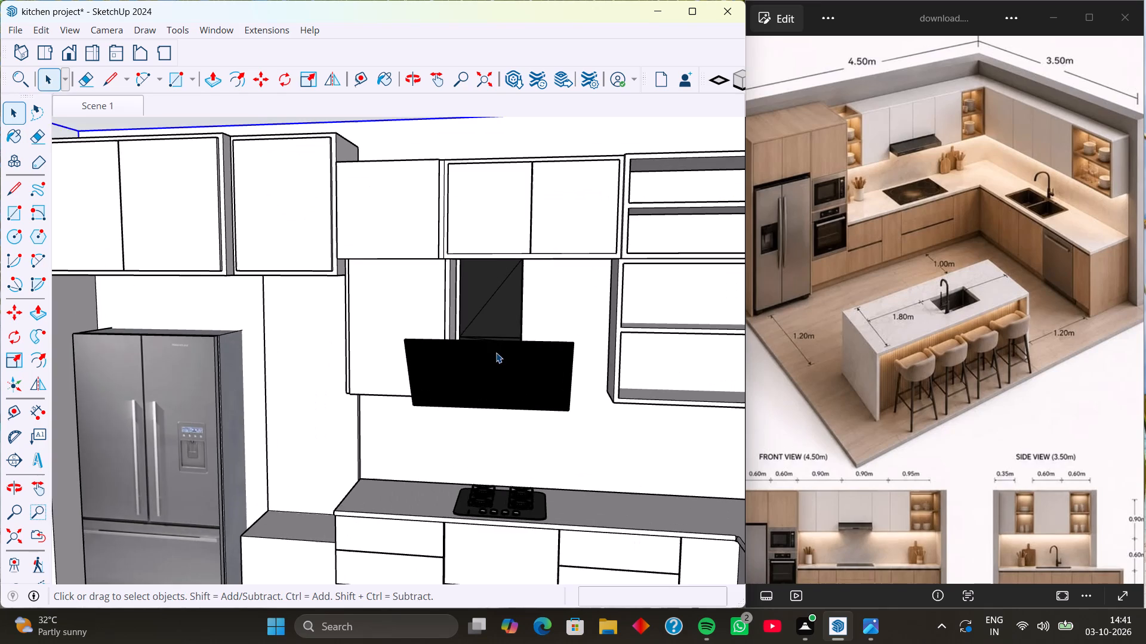
pyautogui.moveTo(491, 363); pyautogui.dragTo(552, 328, button='middle')
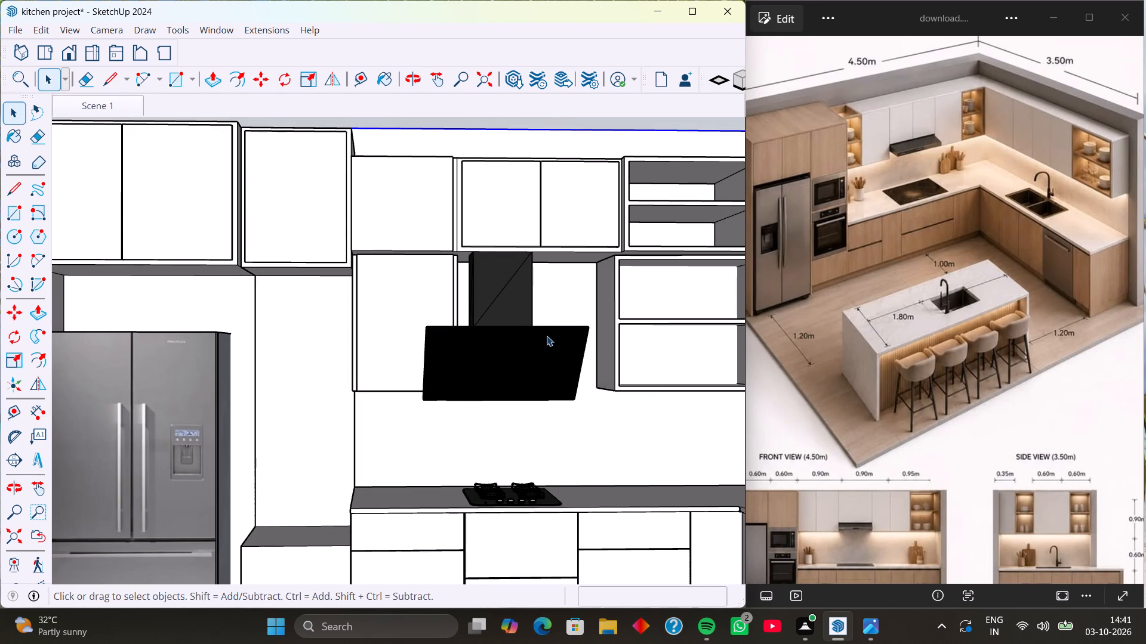
pyautogui.scroll(5, 480, 250)
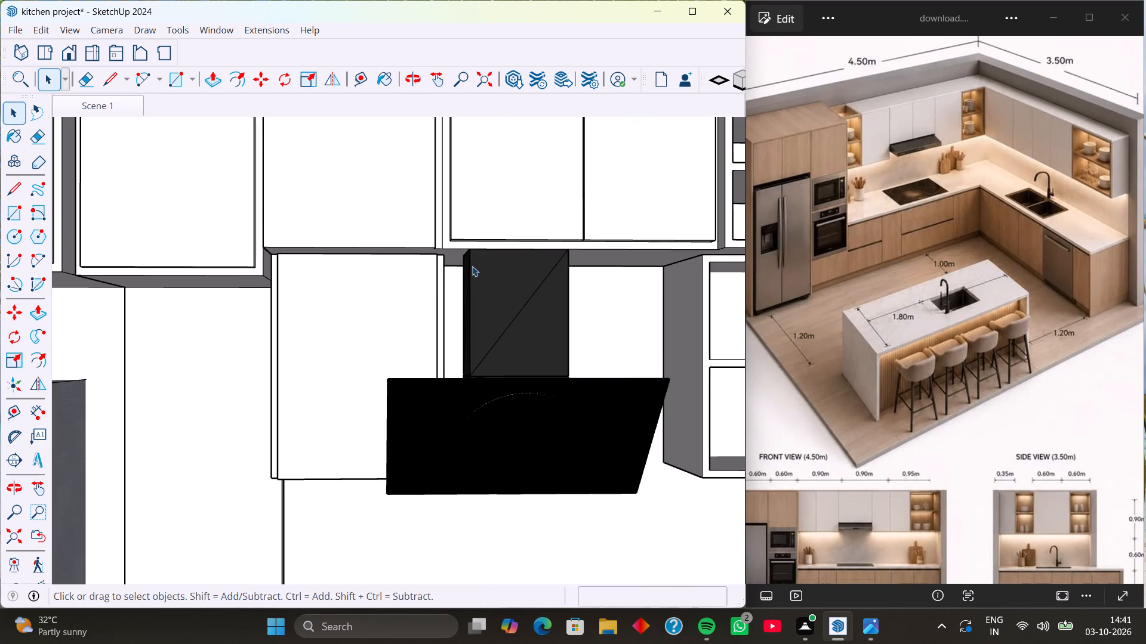
# Scale the chimney hood down to about 0.8 along red and blue about the opposite point, with back edges shown.
pyautogui.moveTo(494, 281); pyautogui.dragTo(494, 287)
pyautogui.click(494, 287)
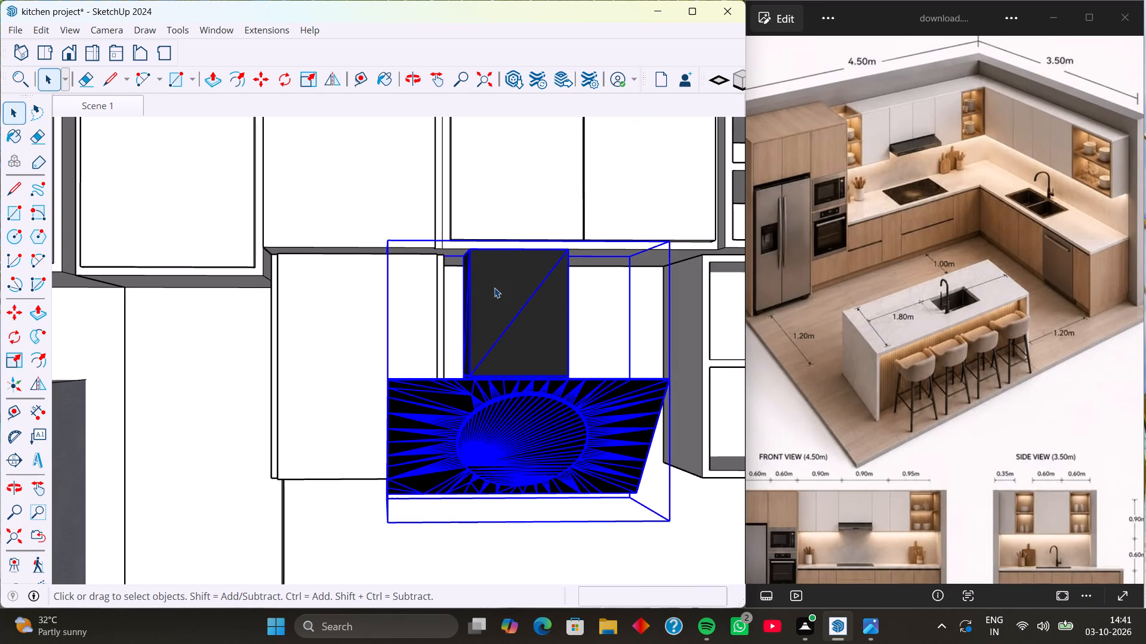
pyautogui.press('s')
pyautogui.press('k')
pyautogui.moveTo(604, 282); pyautogui.dragTo(372, 329, button='middle')
pyautogui.moveTo(583, 261); pyautogui.dragTo(577, 264)
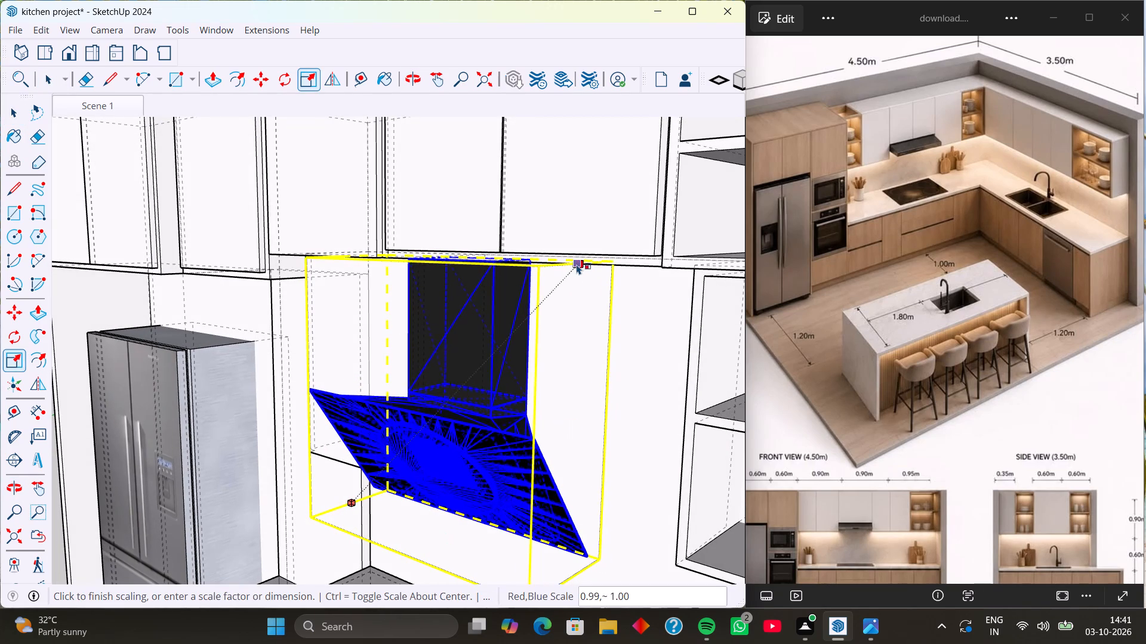
pyautogui.moveTo(577, 264); pyautogui.dragTo(531, 317)
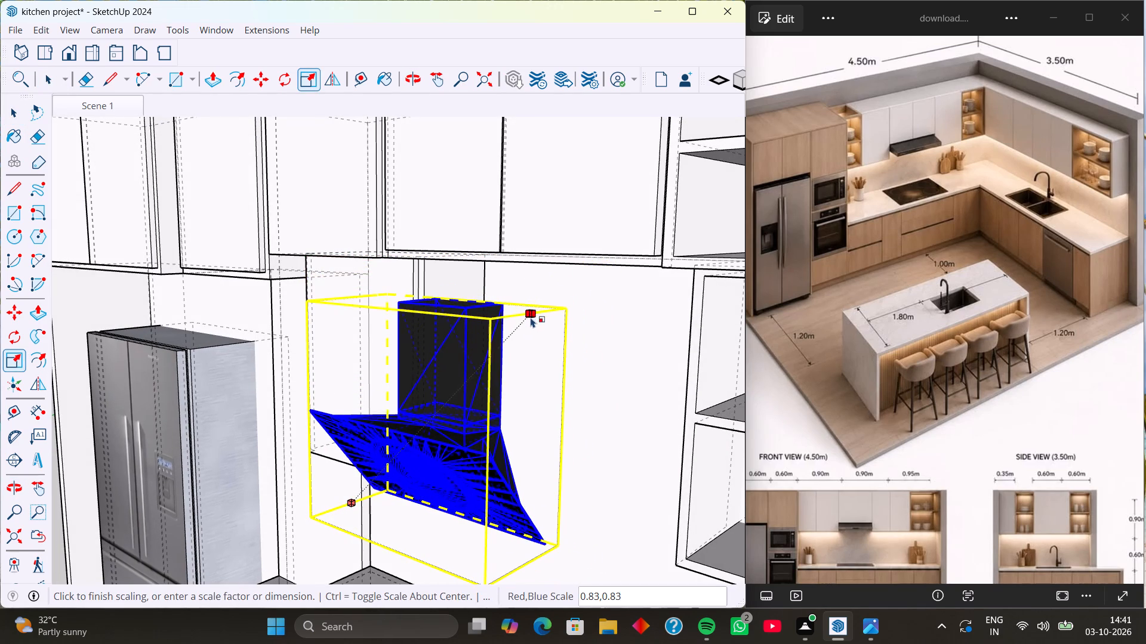
pyautogui.moveTo(531, 317); pyautogui.dragTo(517, 326)
pyautogui.click(517, 326)
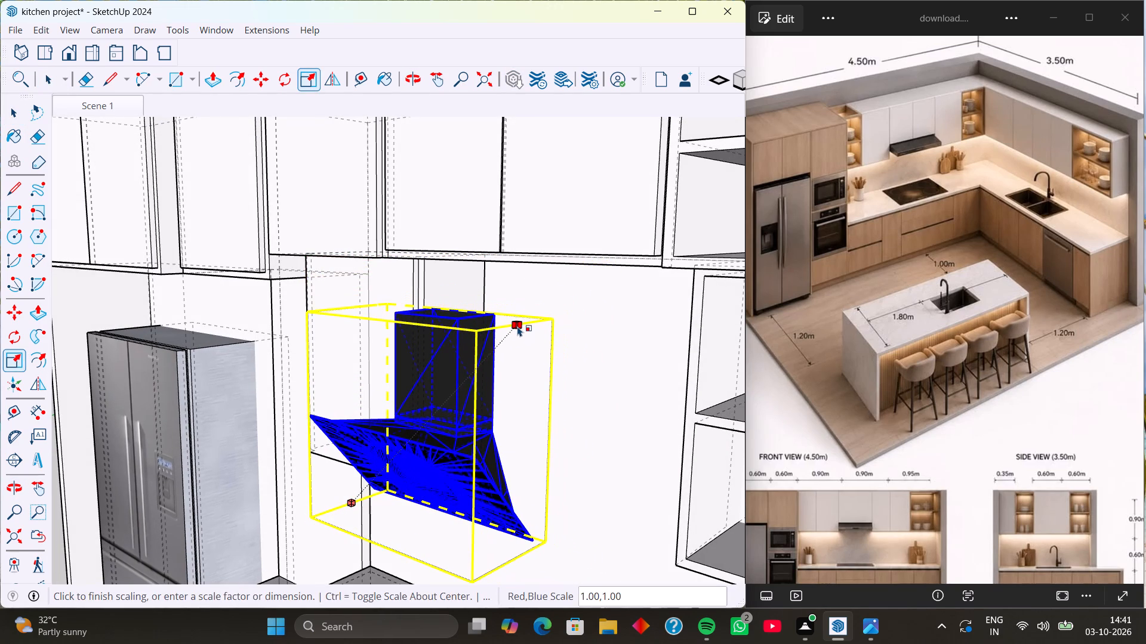
pyautogui.press('space')
# Hide the back edges and restore the saved Scene 1 view of the kitchen.
pyautogui.scroll(-4, 593, 333)
pyautogui.moveTo(473, 374); pyautogui.dragTo(517, 365, button='middle')
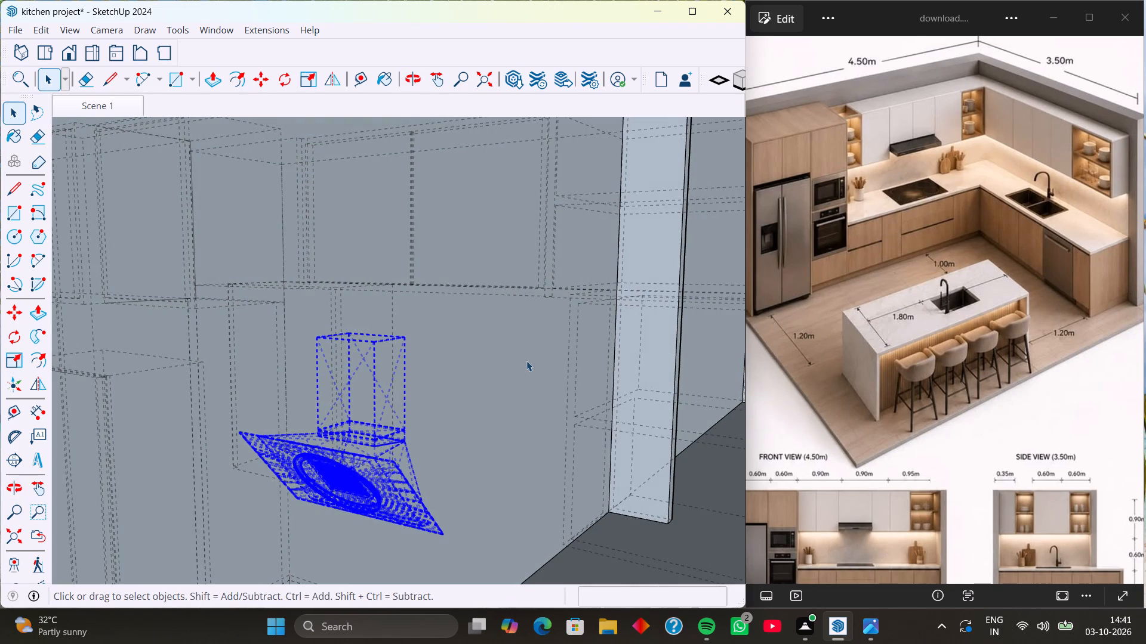
pyautogui.press('k')
pyautogui.scroll(-4, 498, 360)
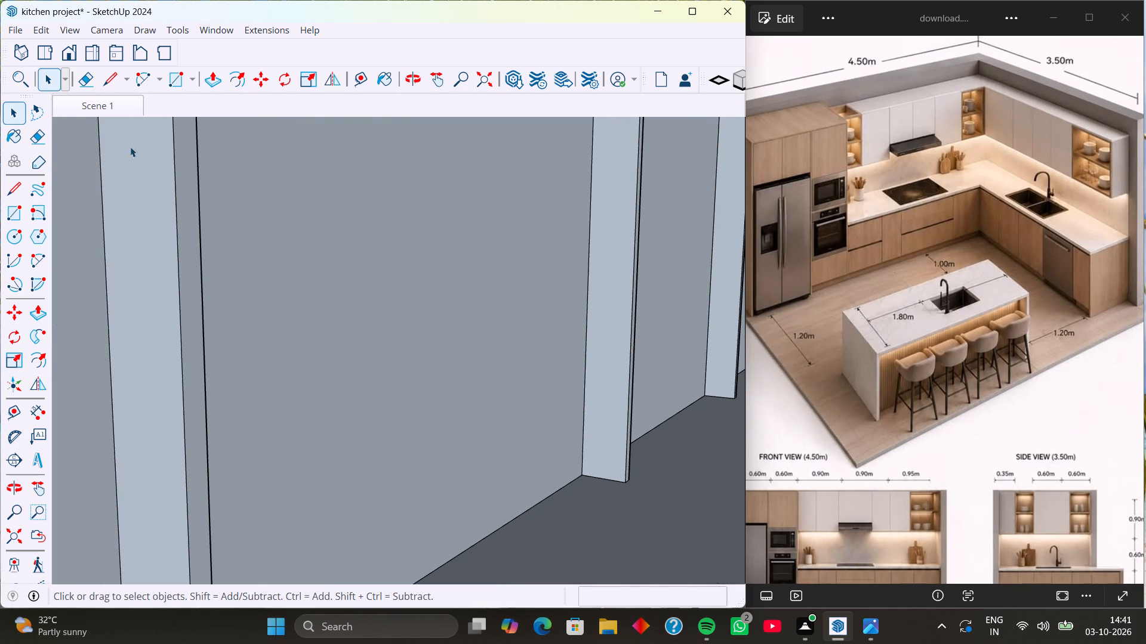
pyautogui.click(114, 97)
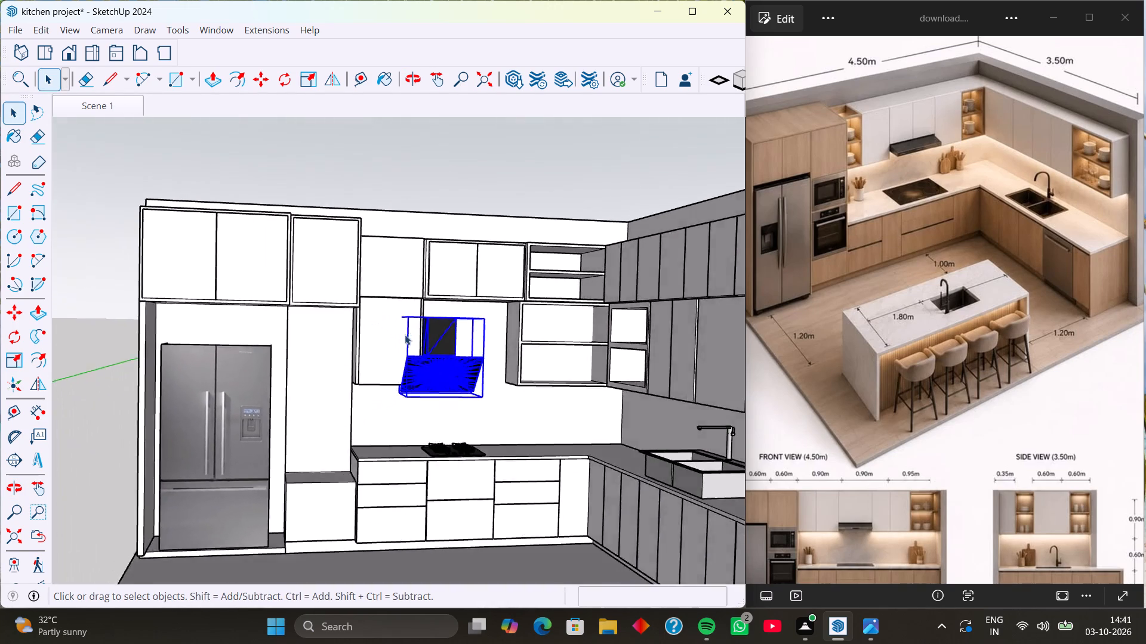
# Move the hood by its upper back corner to the underside of the wall cabinet beside the tall side cabinet, and deselect it.
pyautogui.scroll(6, 489, 400)
pyautogui.moveTo(404, 451); pyautogui.dragTo(400, 453, button='middle')
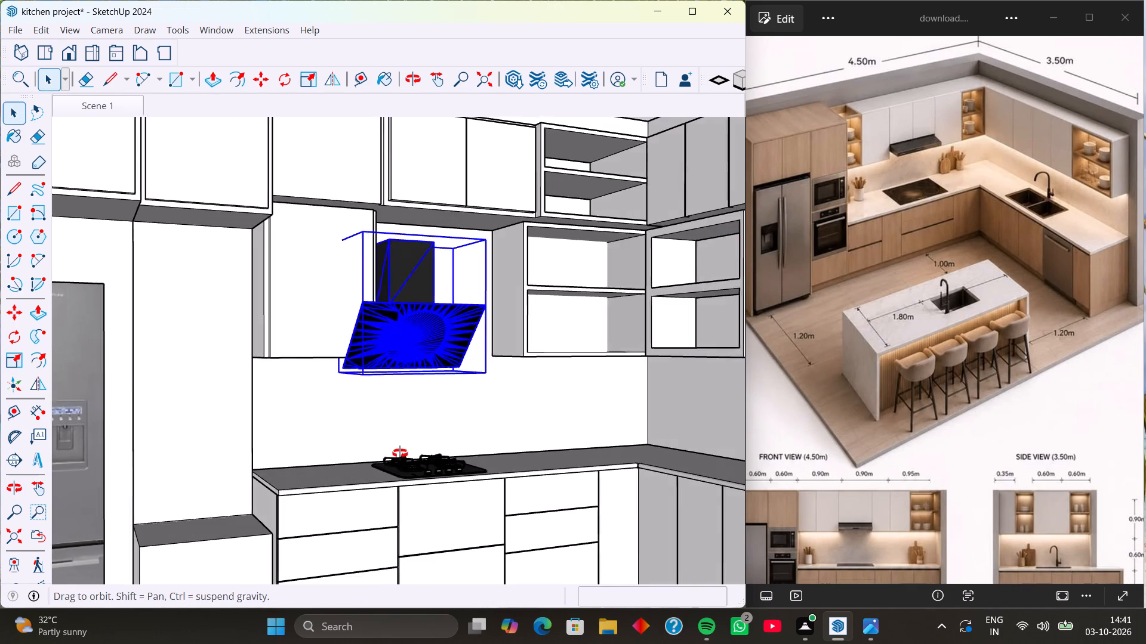
pyautogui.moveTo(400, 453); pyautogui.dragTo(349, 473, button='middle')
pyautogui.press('m')
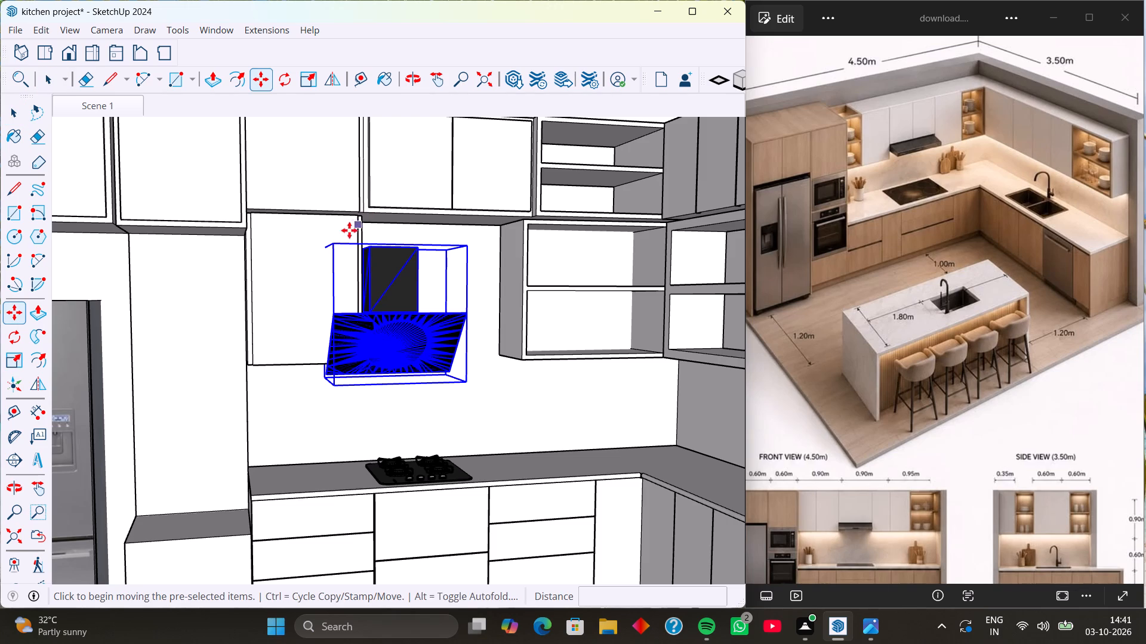
pyautogui.click(335, 245)
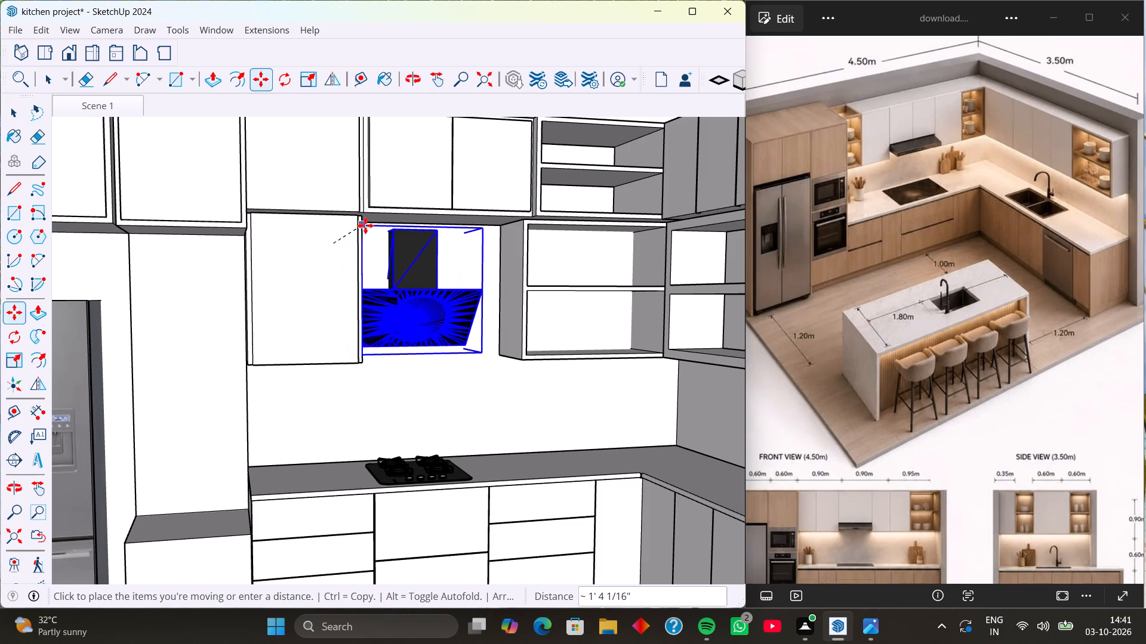
pyautogui.click(368, 216)
pyautogui.moveTo(417, 303); pyautogui.dragTo(311, 377, button='middle')
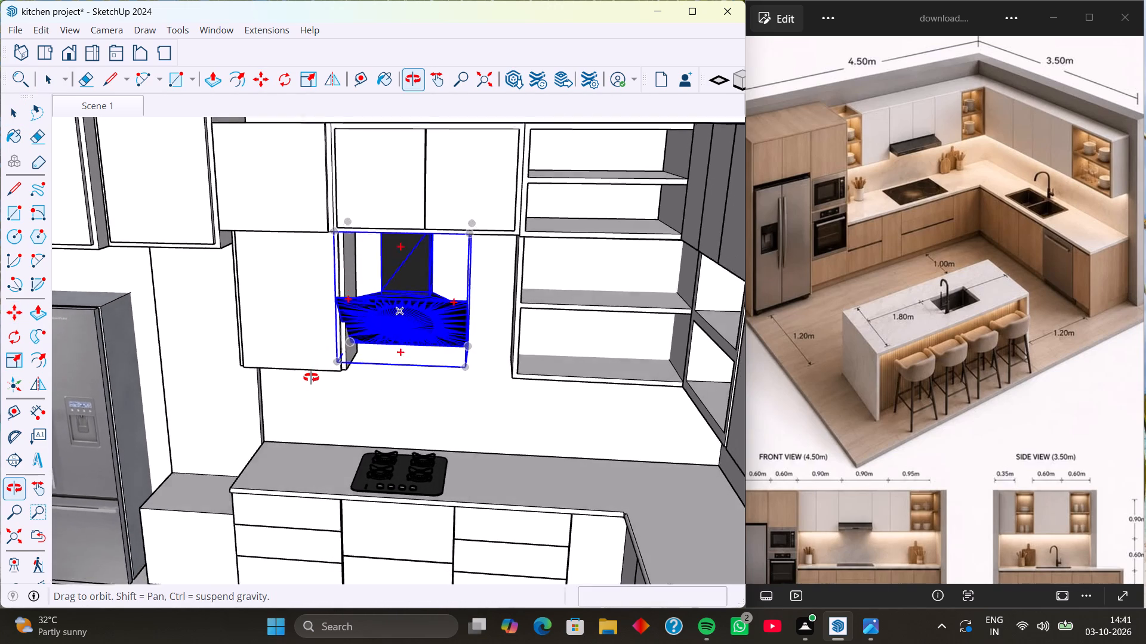
pyautogui.moveTo(311, 377); pyautogui.dragTo(309, 385, button='middle')
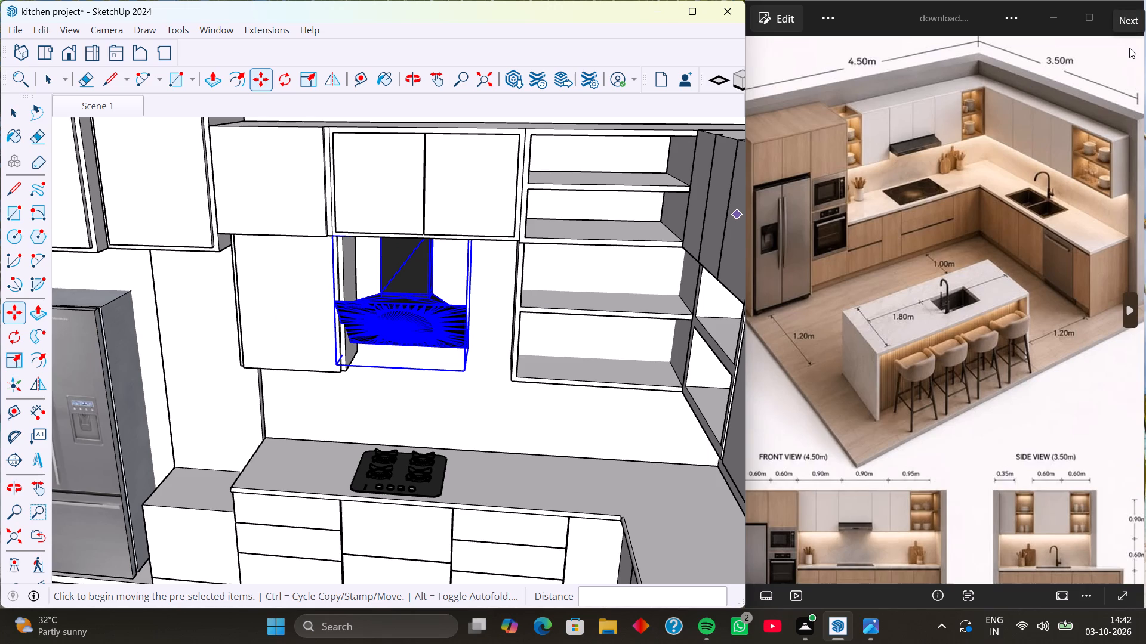
pyautogui.scroll(-2, 836, 269)
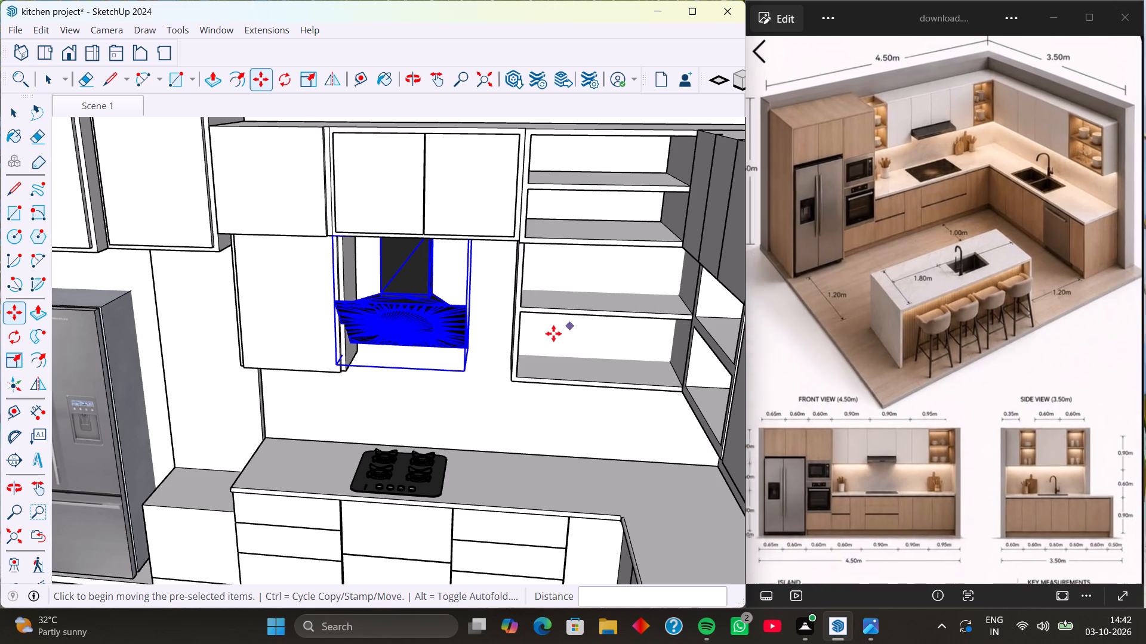
pyautogui.press('space')
pyautogui.click(494, 413)
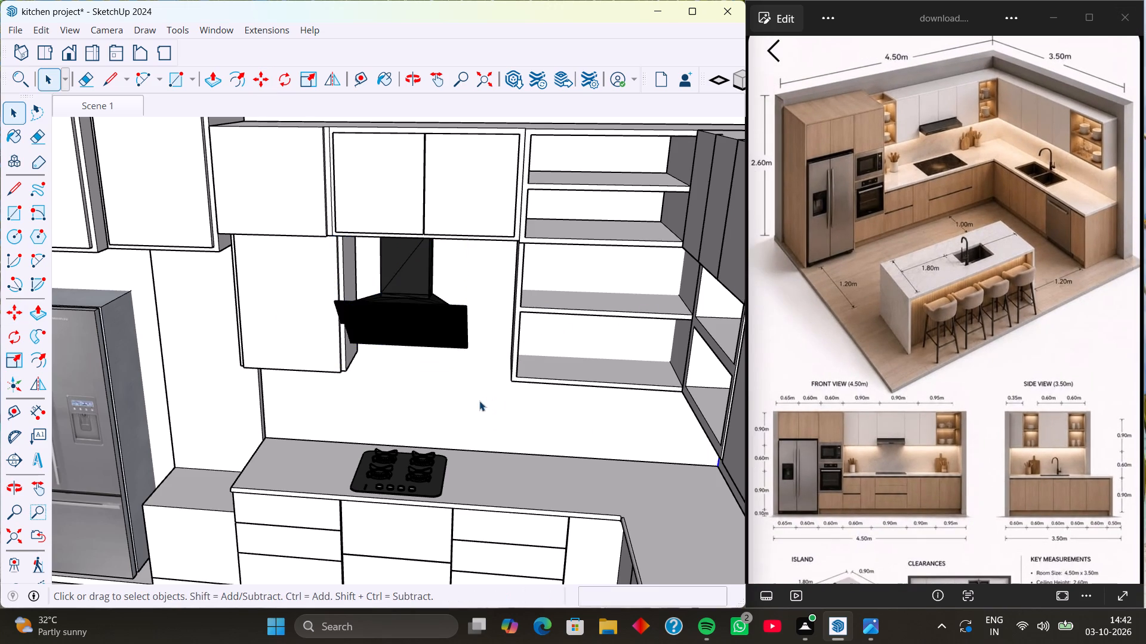
# Move the hood about 3 1/2" along the red axis, away from the adjacent side cabinet, and deselect it.
pyautogui.scroll(3, 479, 397)
pyautogui.moveTo(515, 376); pyautogui.dragTo(569, 394, button='middle')
pyautogui.scroll(-4, 519, 374)
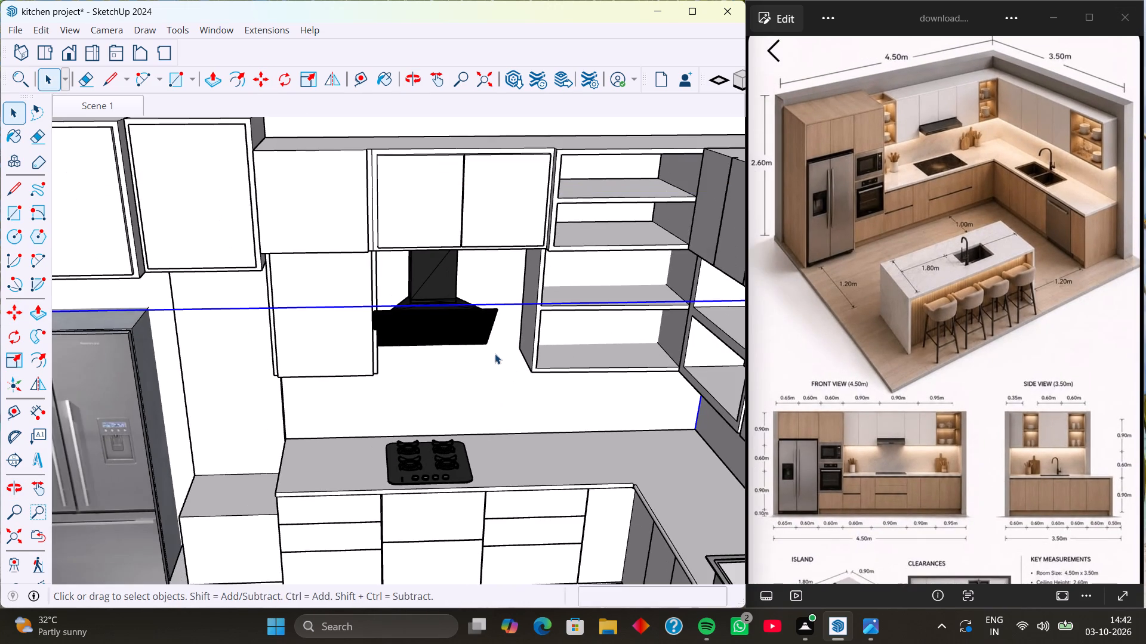
pyautogui.scroll(3, 510, 351)
pyautogui.scroll(4, 107, 352)
pyautogui.scroll(4, 383, 305)
pyautogui.moveTo(503, 305); pyautogui.dragTo(534, 310, button='middle')
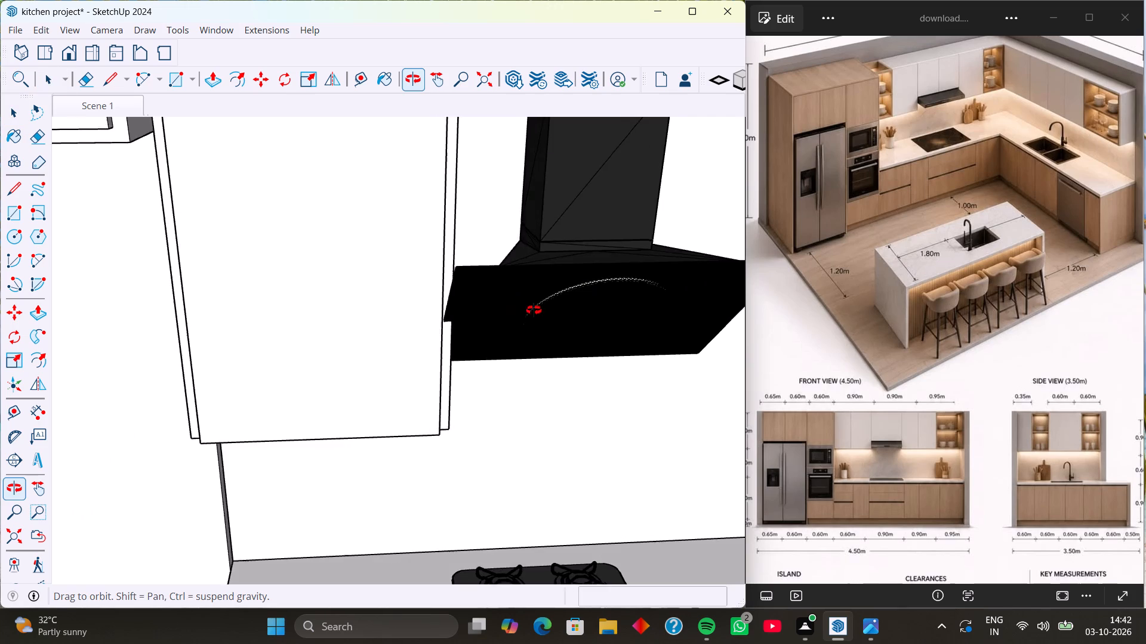
pyautogui.moveTo(534, 310); pyautogui.dragTo(470, 350, button='middle')
pyautogui.scroll(-2, 447, 288)
pyautogui.click(498, 231)
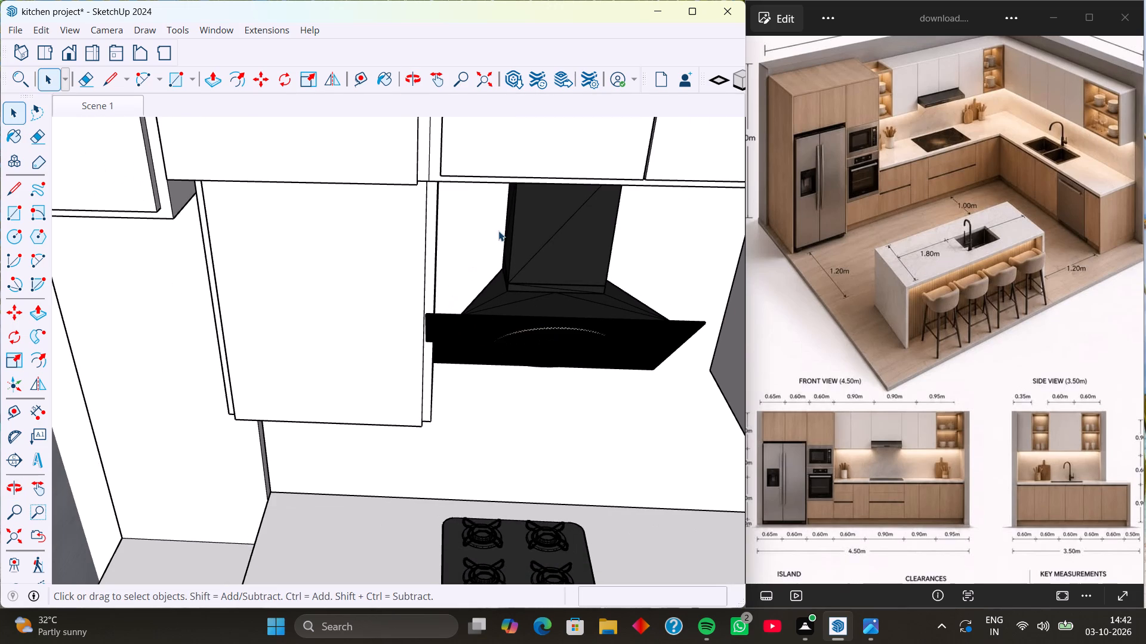
pyautogui.click(532, 221)
pyautogui.press('m')
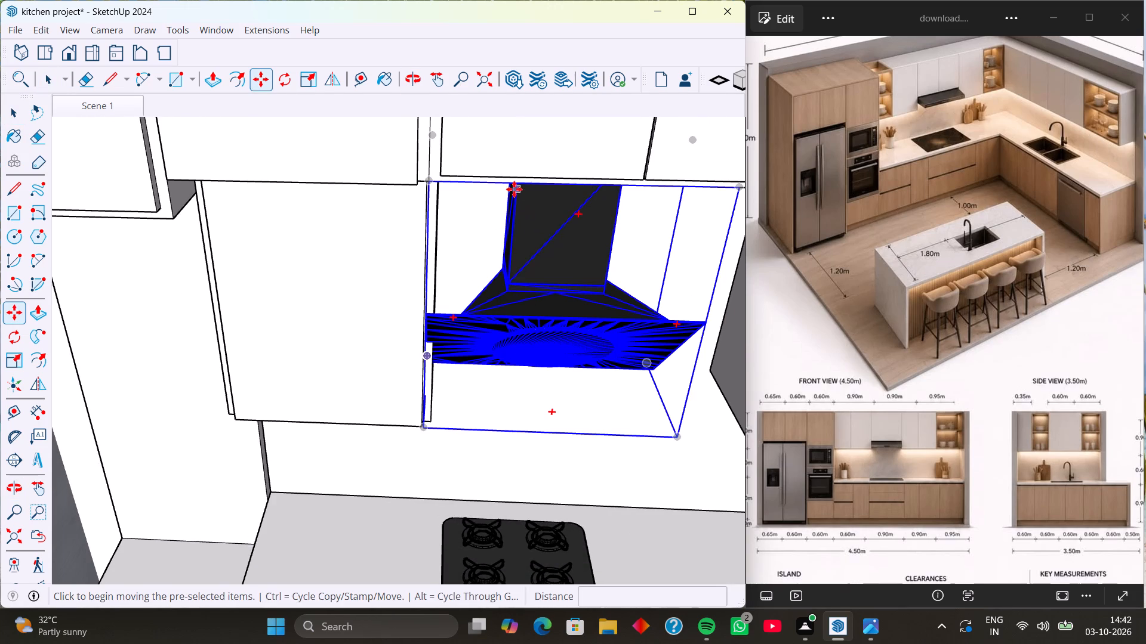
pyautogui.click(511, 184)
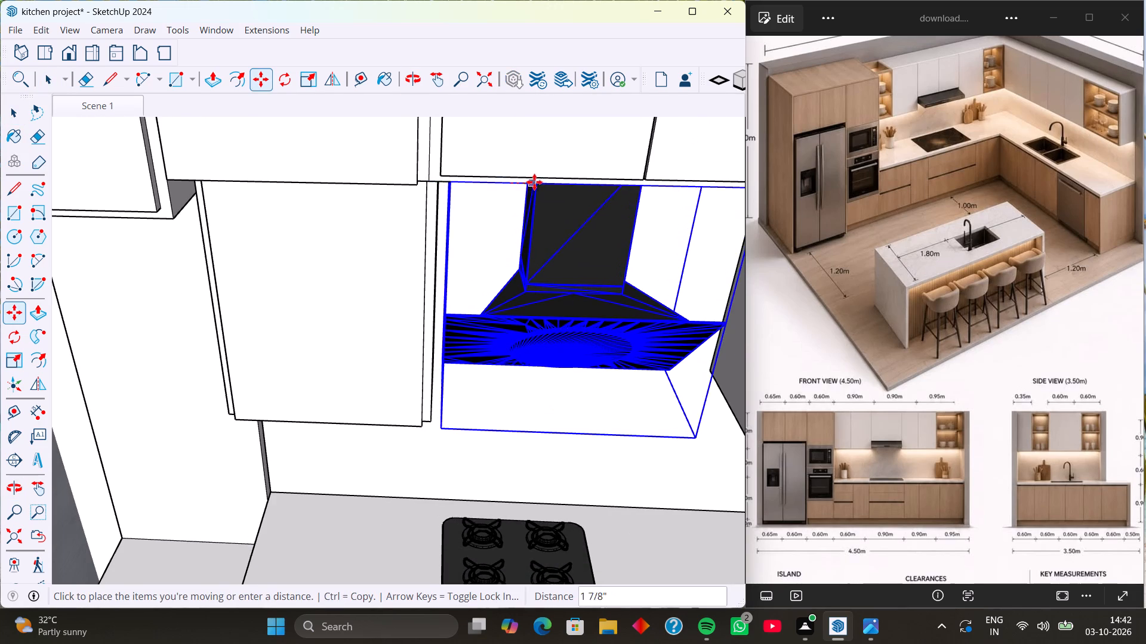
pyautogui.press('Right')
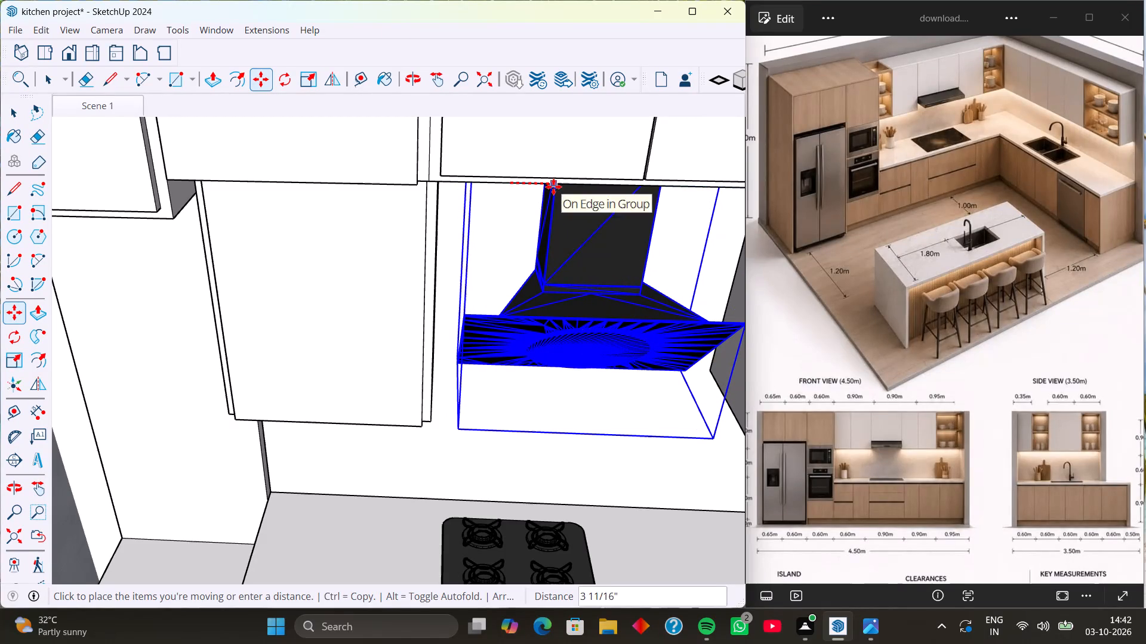
pyautogui.click(550, 187)
pyautogui.press('space')
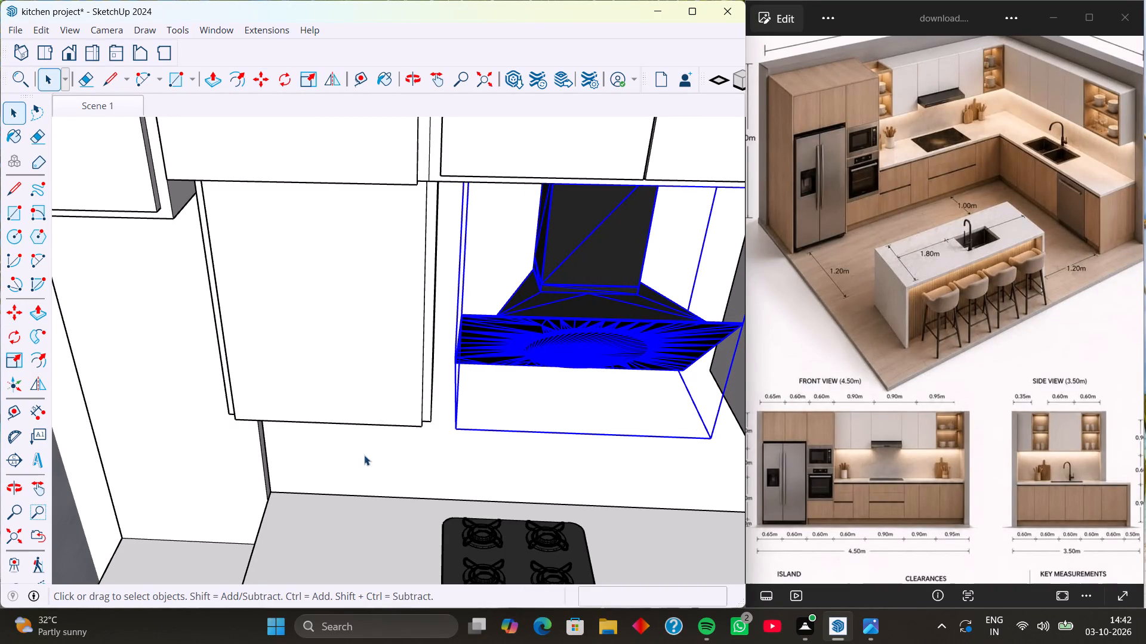
pyautogui.click(365, 456)
# Examine the hood's placement above the cooktop and the overall kitchen layout against the reference image.
pyautogui.scroll(-5, 358, 370)
pyautogui.scroll(1, 467, 359)
pyautogui.moveTo(464, 360); pyautogui.dragTo(451, 259, button='middle')
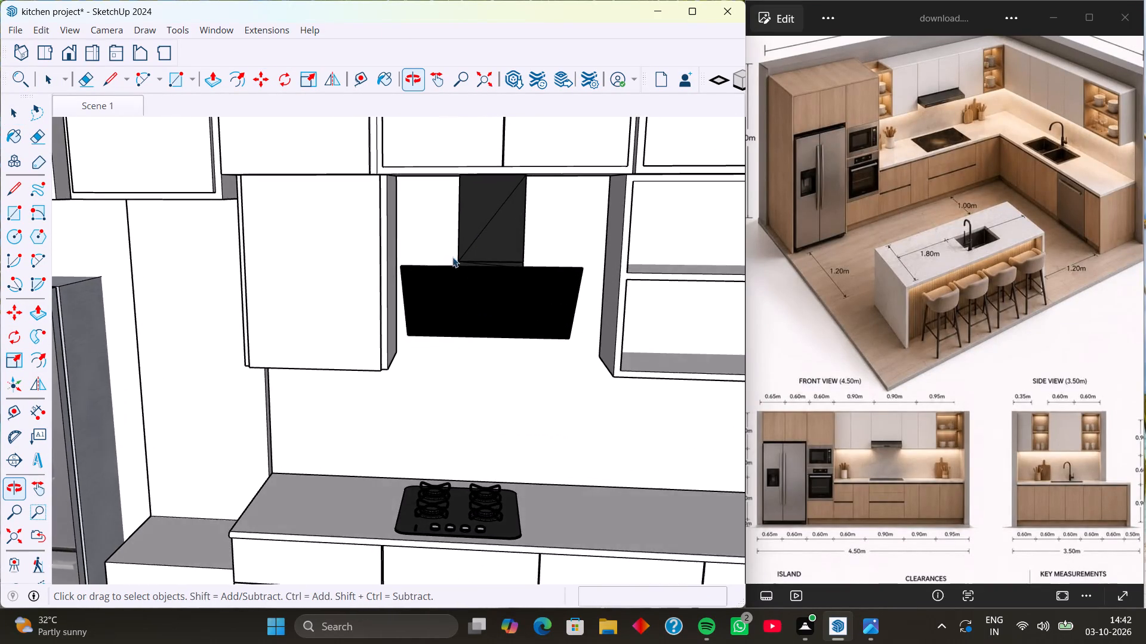
pyautogui.scroll(-12, 453, 254)
pyautogui.scroll(11, 479, 277)
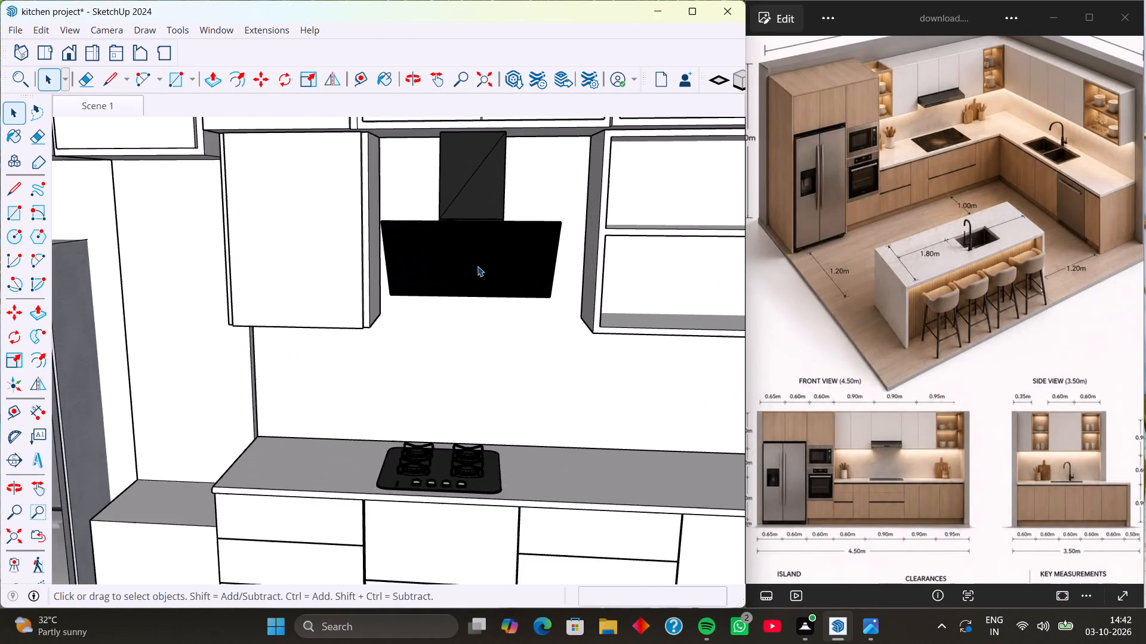
pyautogui.scroll(6, 478, 266)
pyautogui.scroll(-15, 455, 254)
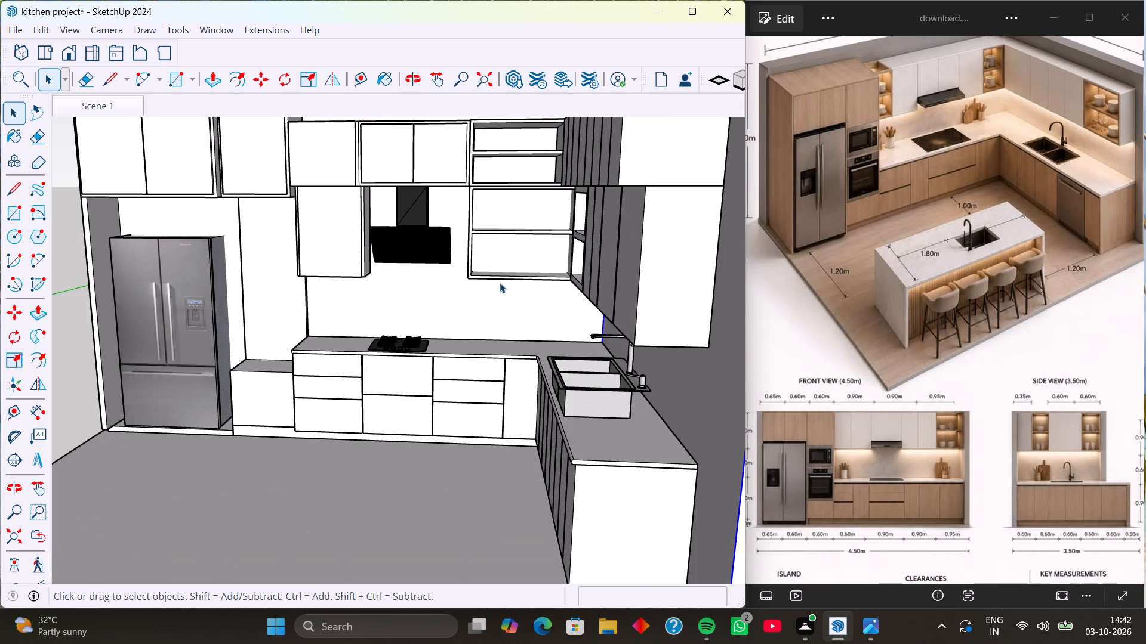
pyautogui.scroll(-1, 509, 340)
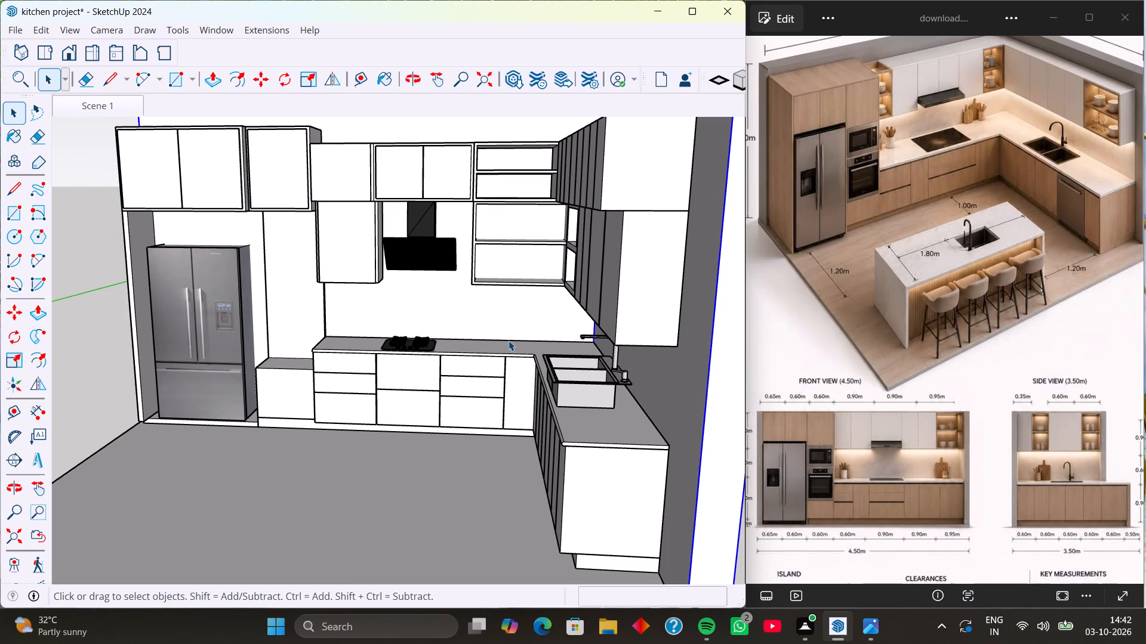
pyautogui.scroll(-5, 627, 285)
pyautogui.click(138, 459)
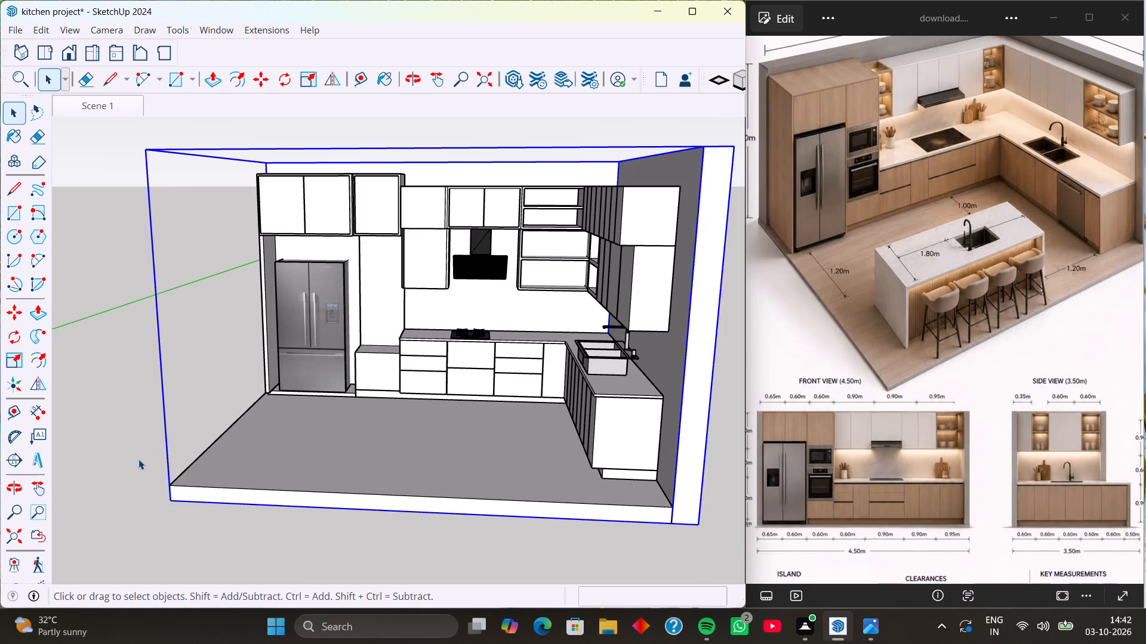
pyautogui.scroll(1, 457, 319)
pyautogui.scroll(6, 458, 238)
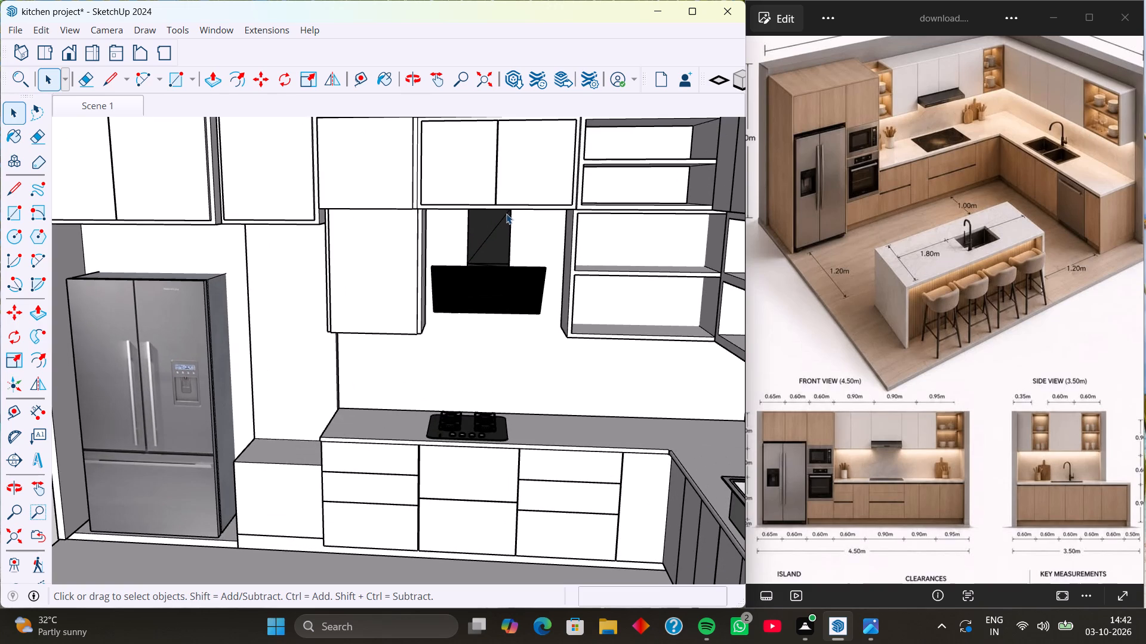
pyautogui.scroll(-7, 504, 213)
pyautogui.moveTo(500, 376); pyautogui.dragTo(648, 454, button='middle')
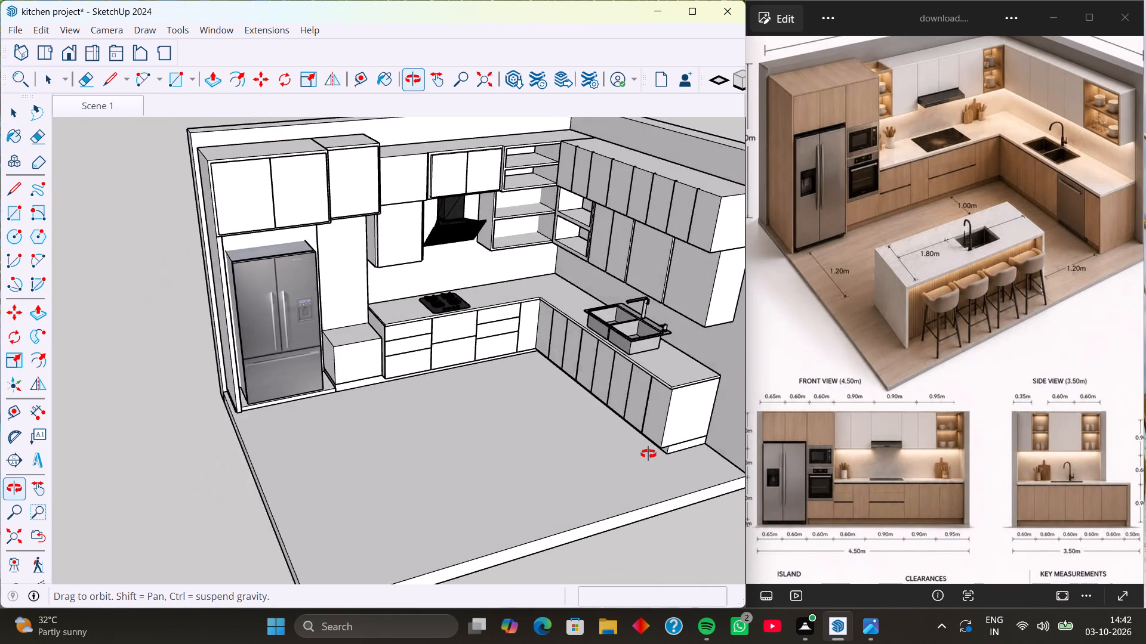
pyautogui.moveTo(648, 454); pyautogui.dragTo(719, 450, button='middle')
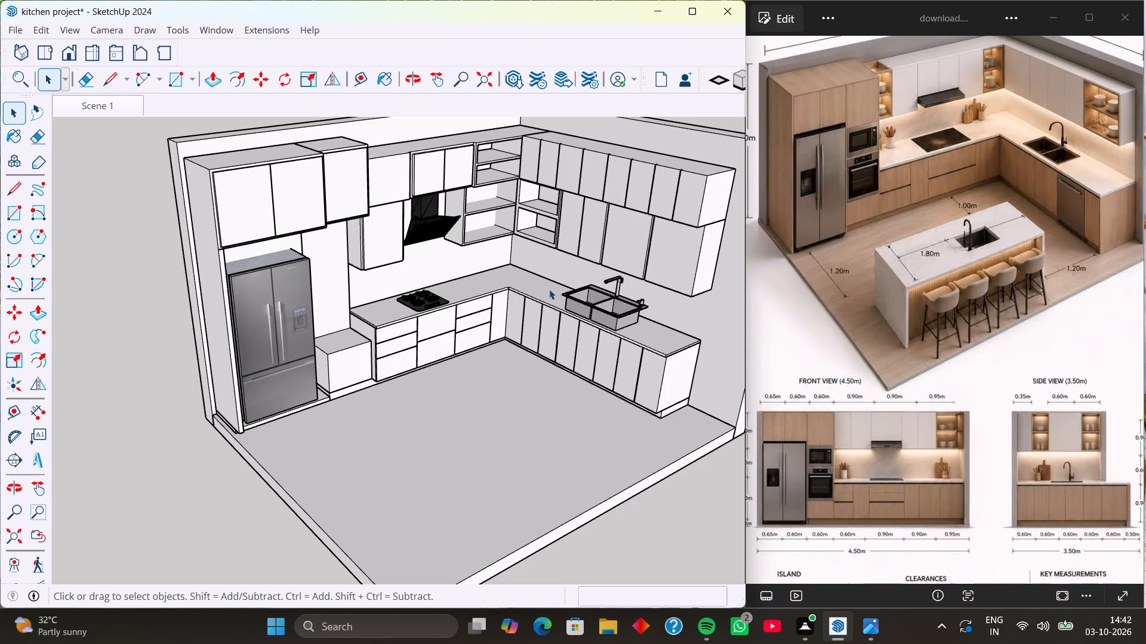
pyautogui.scroll(3, 549, 289)
pyautogui.scroll(-3, 315, 142)
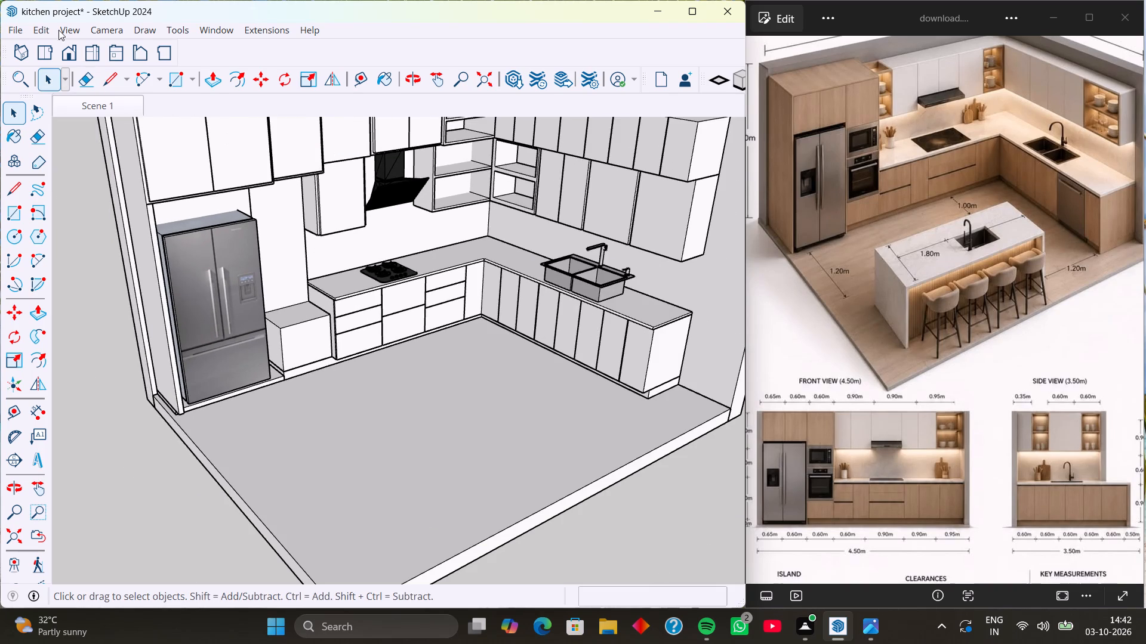
# Unhide all hidden objects in the kitchen model.
pyautogui.click(32, 29)
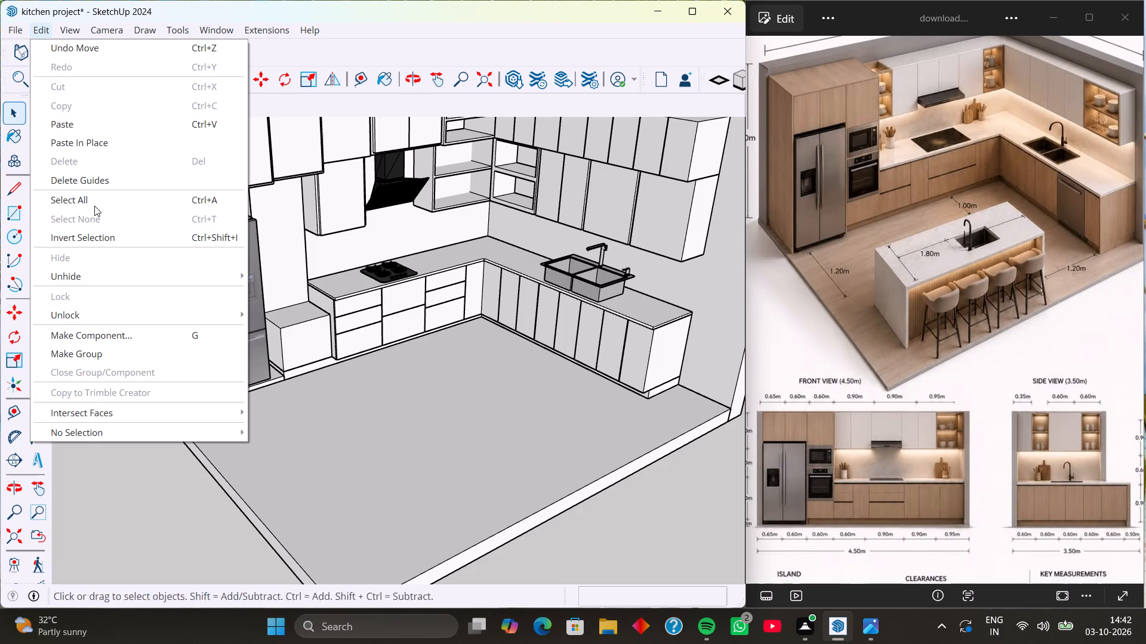
pyautogui.click(78, 268)
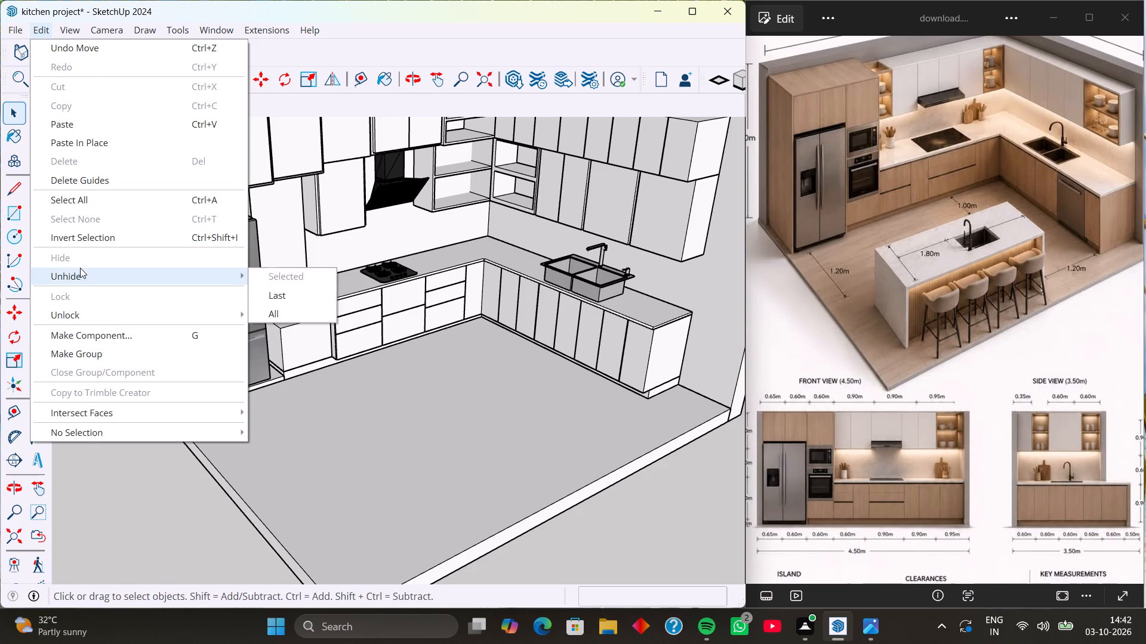
pyautogui.click(276, 308)
pyautogui.scroll(-1, 400, 371)
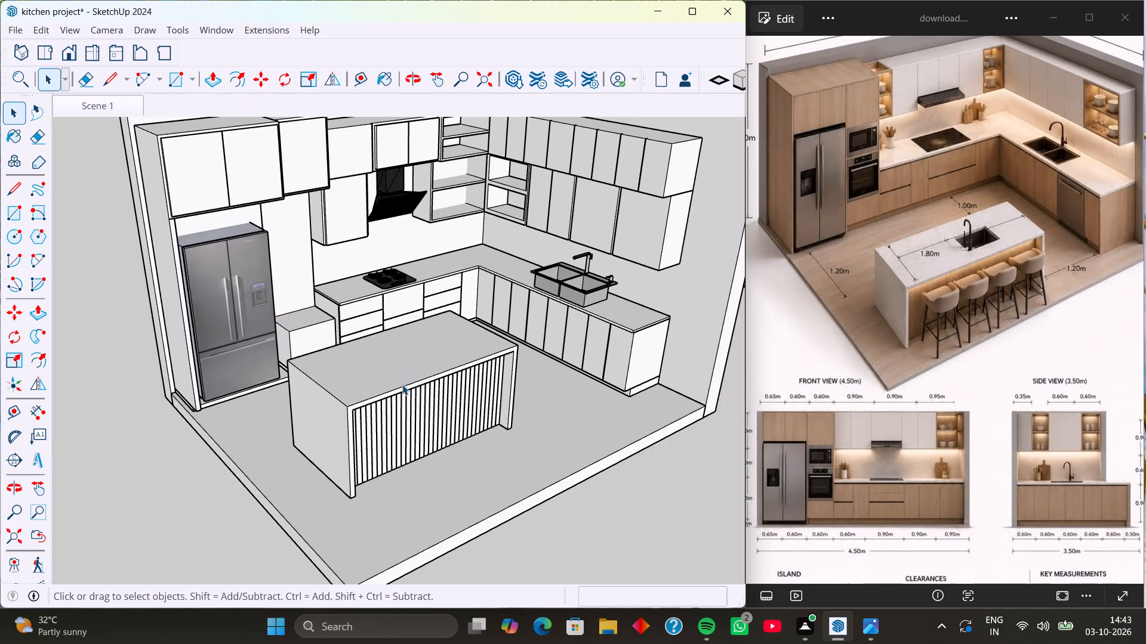
pyautogui.moveTo(356, 452); pyautogui.dragTo(396, 417, button='middle')
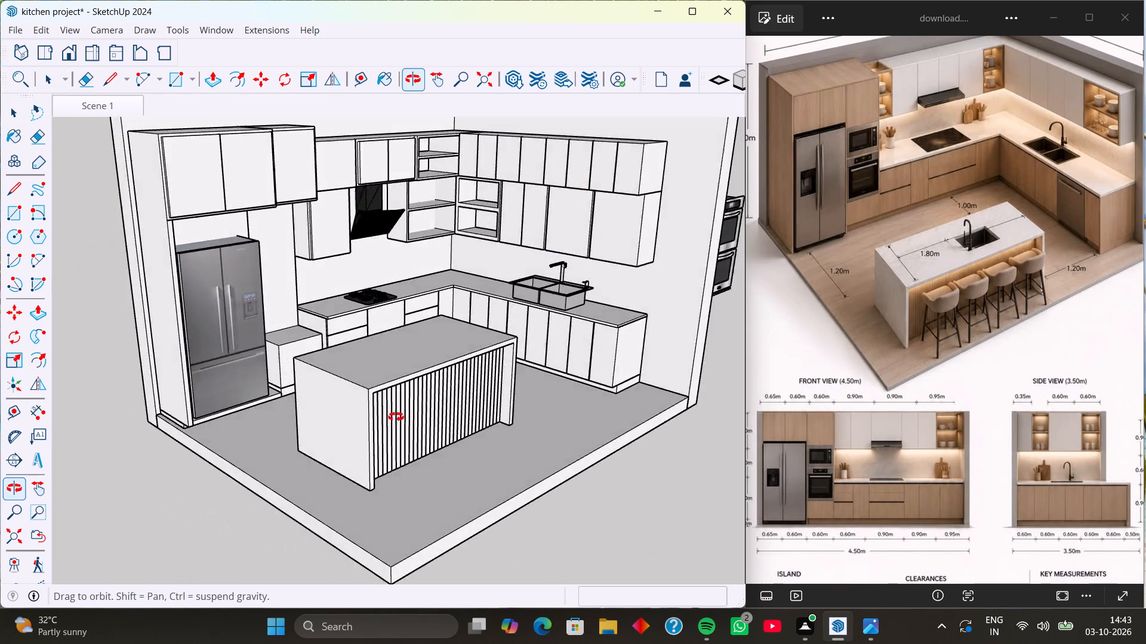
pyautogui.moveTo(396, 417); pyautogui.dragTo(540, 430, button='middle')
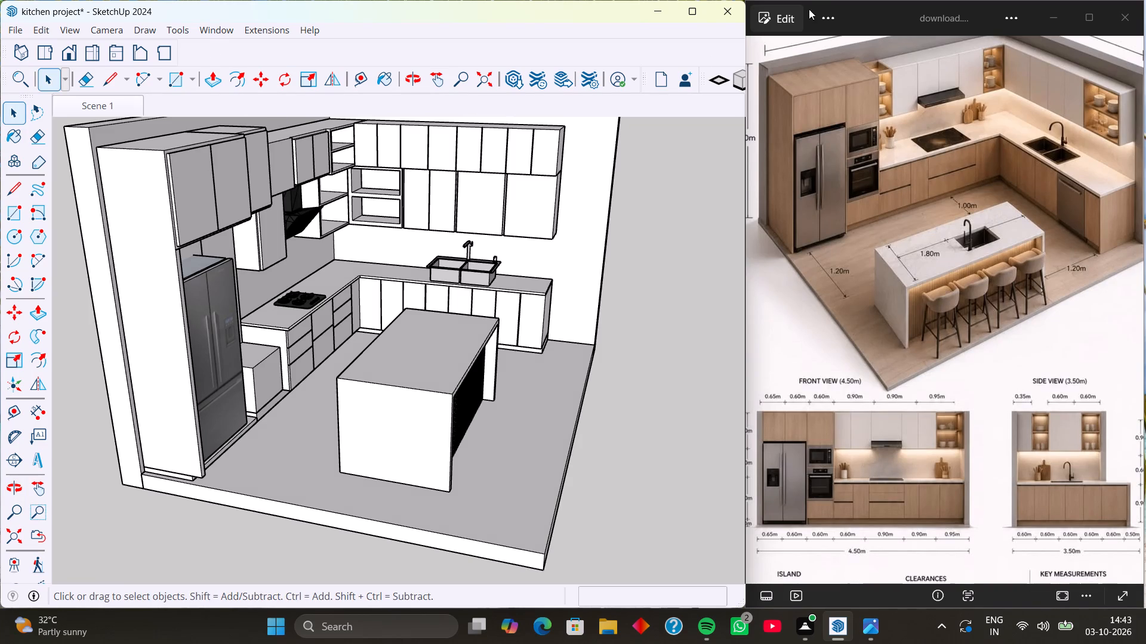
# Examine the island's countertop sink, faucet and bar stools in the reference image.
pyautogui.scroll(4, 1129, 164)
pyautogui.scroll(4, 1050, 153)
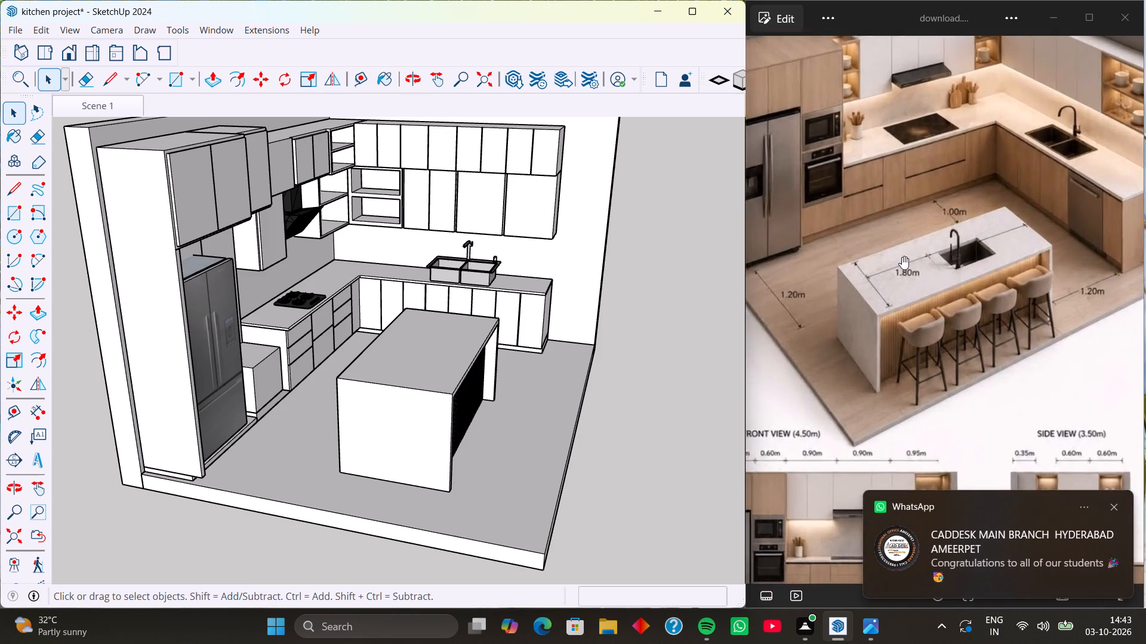
pyautogui.scroll(13, 965, 258)
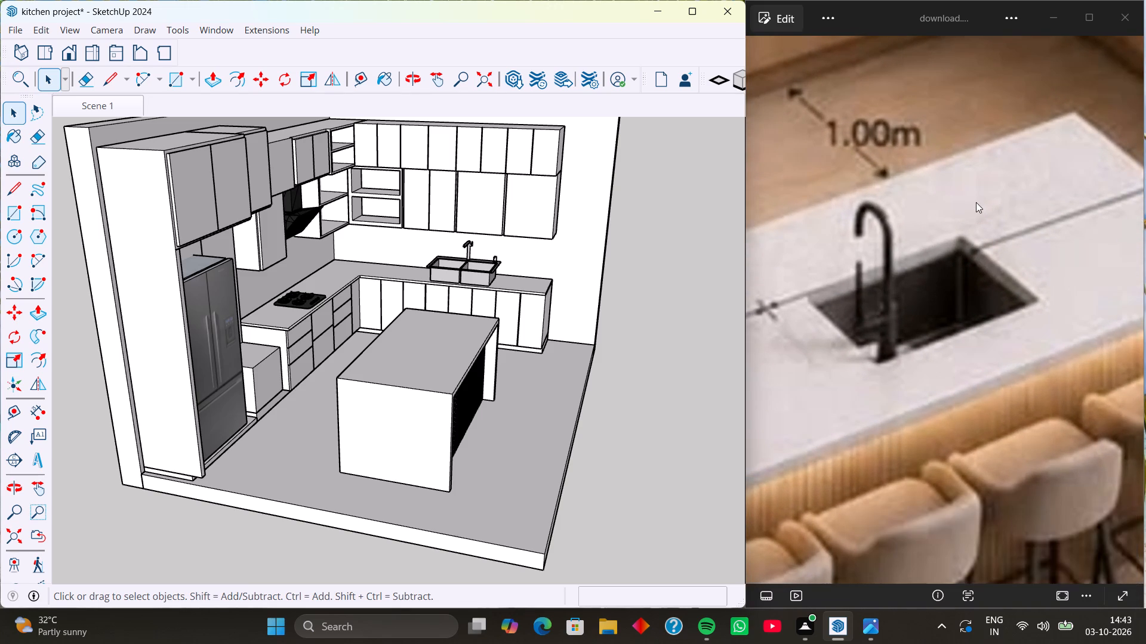
pyautogui.scroll(-3, 1004, 141)
pyautogui.scroll(-9, 955, 287)
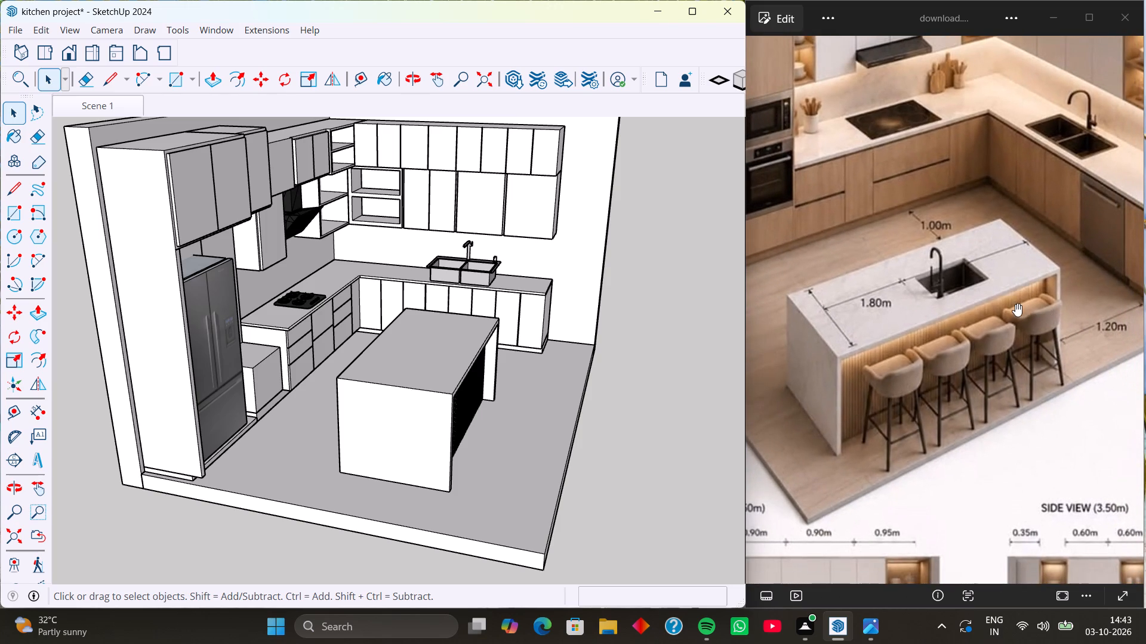
pyautogui.scroll(5, 826, 282)
pyautogui.scroll(4, 907, 253)
pyautogui.moveTo(865, 321); pyautogui.dragTo(794, 379, button='middle')
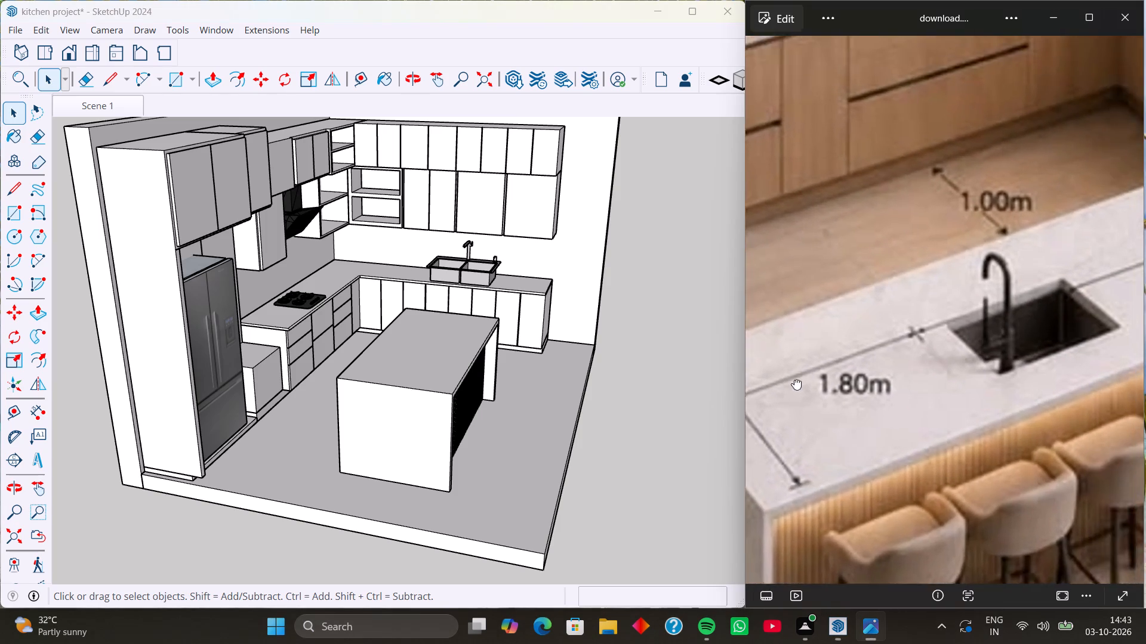
pyautogui.moveTo(794, 379); pyautogui.dragTo(754, 434, button='middle')
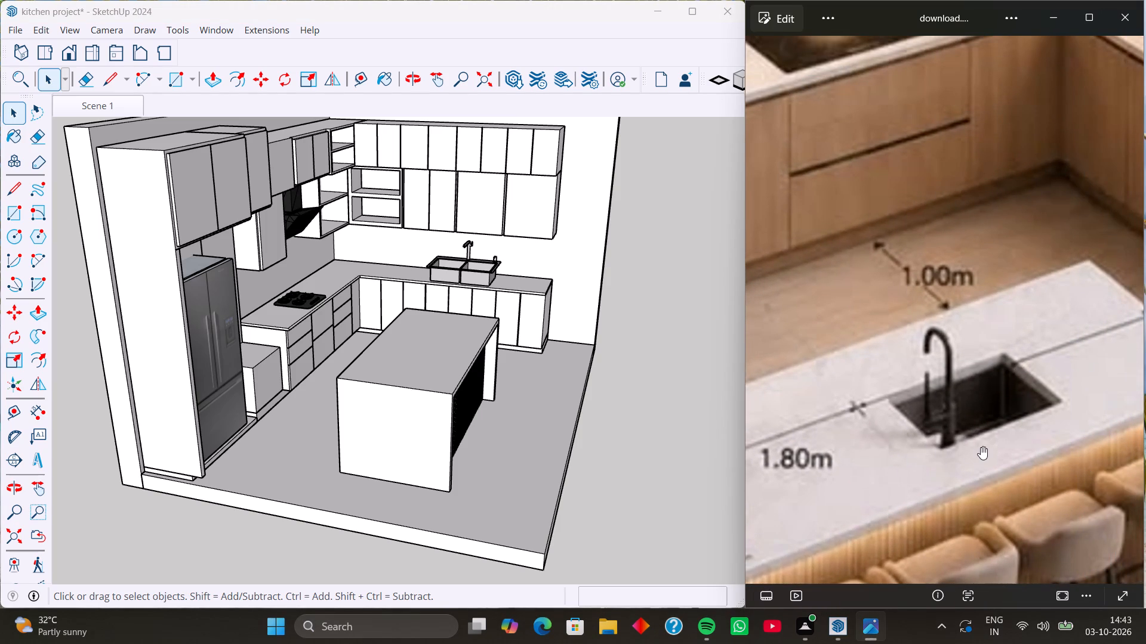
pyautogui.scroll(-19, 1000, 421)
pyautogui.scroll(-1, 848, 187)
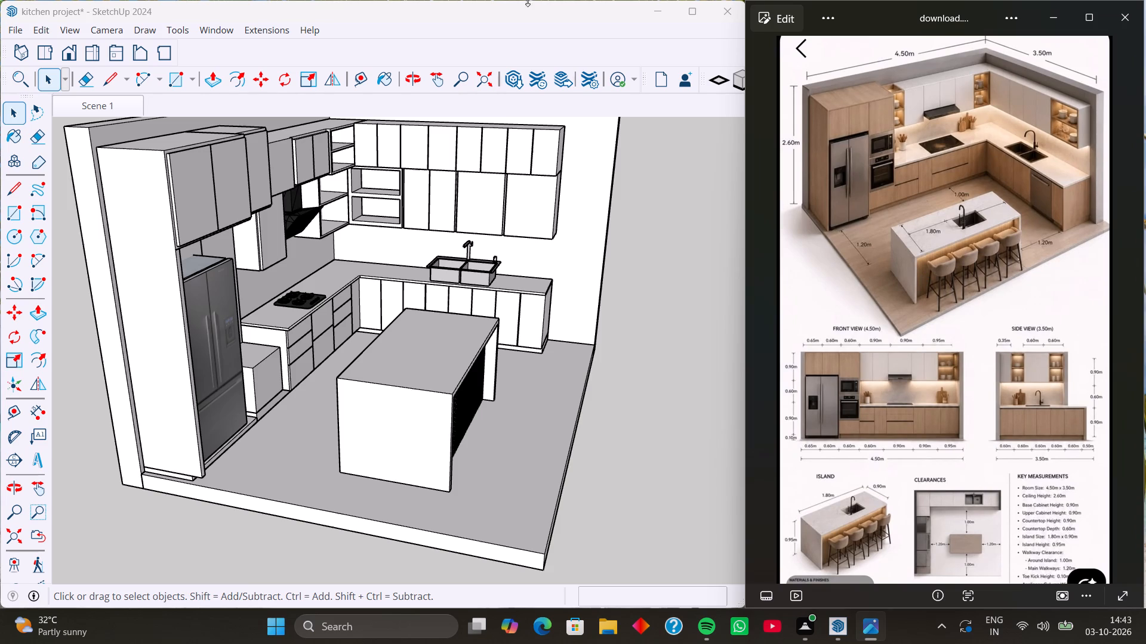
# Search the 3D Warehouse for "chairs".
pyautogui.click(204, 21)
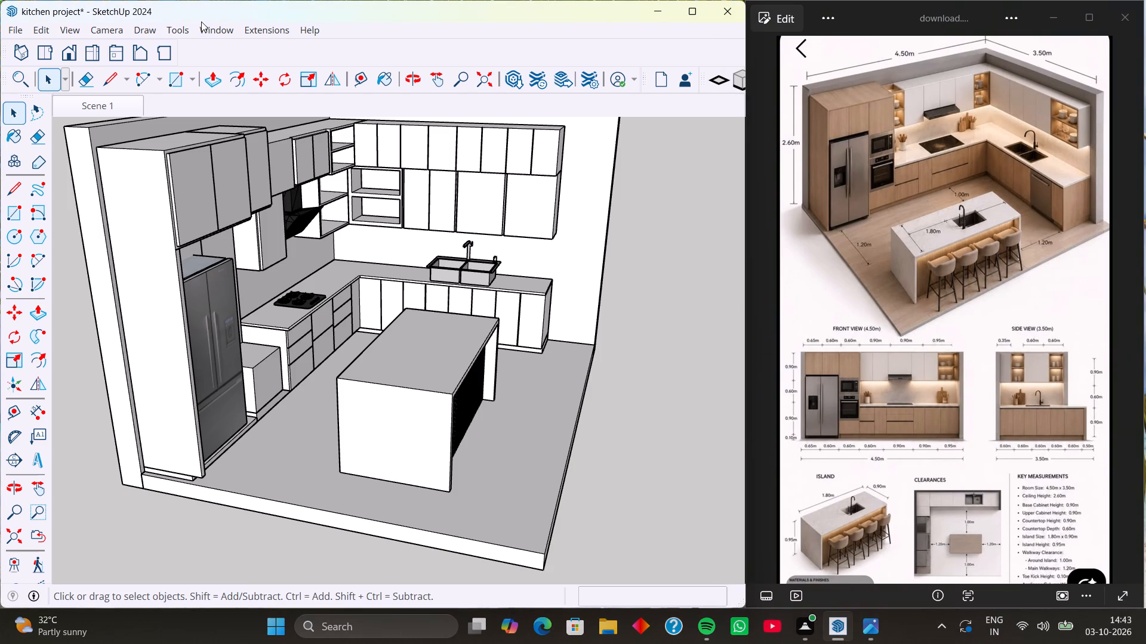
pyautogui.click(207, 29)
pyautogui.click(226, 141)
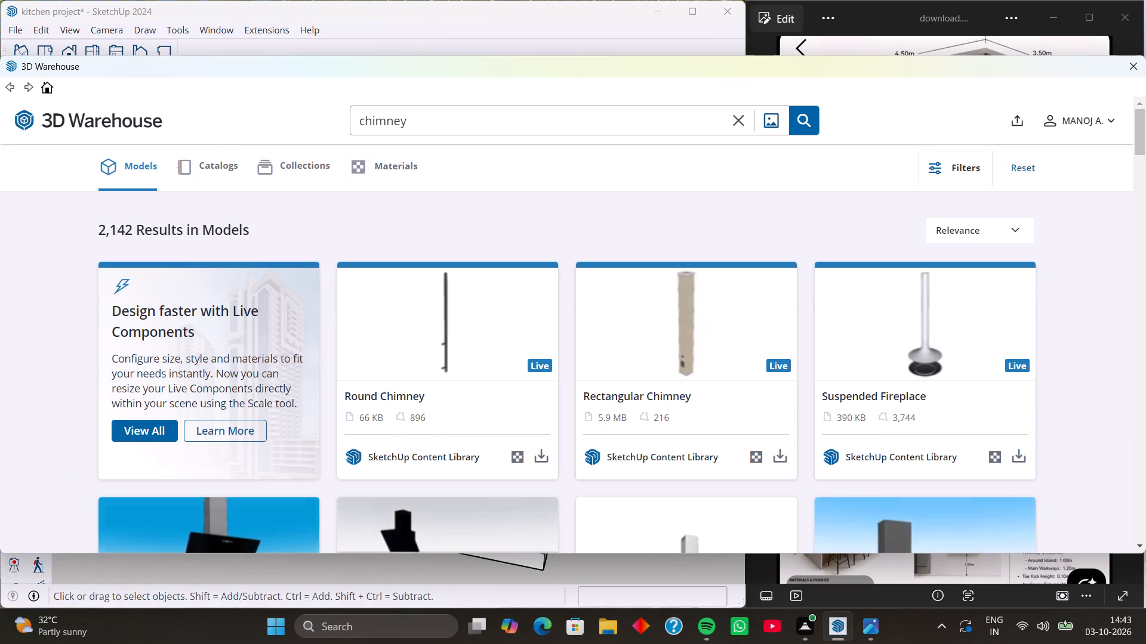
pyautogui.click(438, 116)
pyautogui.press('BackSpace')
pyautogui.press('BackSpace')
pyautogui.press('BackSpace')
pyautogui.press('BackSpace')
pyautogui.press('BackSpace')
pyautogui.press('BackSpace')
pyautogui.press('BackSpace')
pyautogui.press('BackSpace')
pyautogui.press('BackSpace')
pyautogui.press('BackSpace')
pyautogui.press('BackSpace')
pyautogui.press('BackSpace')
pyautogui.press('BackSpace')
pyautogui.press('BackSpace')
pyautogui.press('BackSpace')
pyautogui.write('chairs')
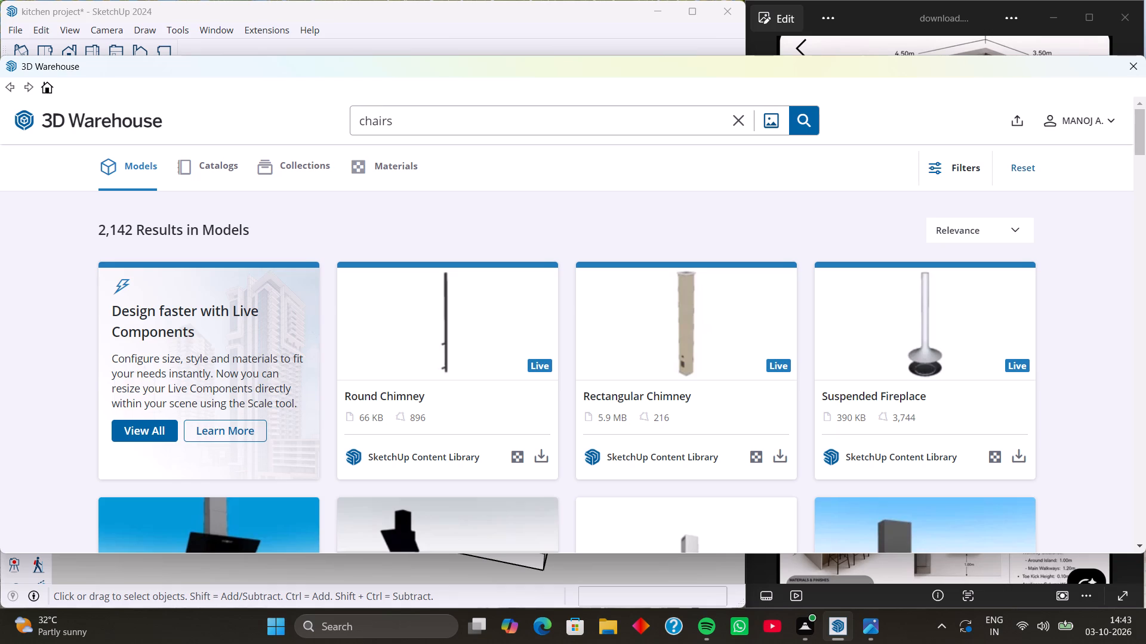
pyautogui.press('Return')
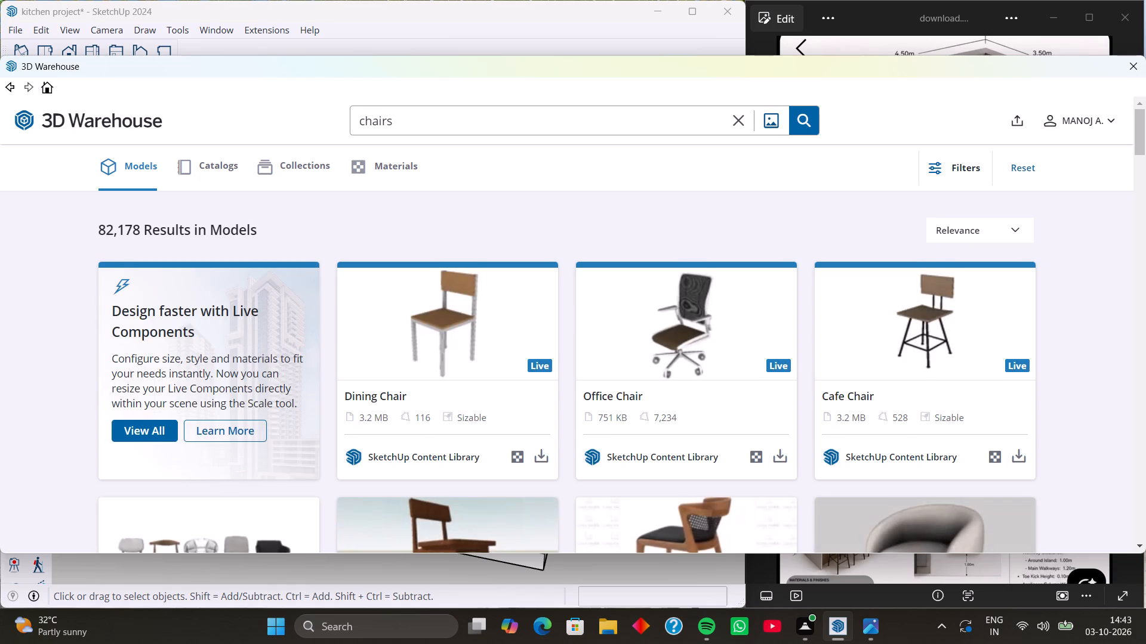
# Look through the chair models for a bar stool suited to the kitchen island.
pyautogui.scroll(-4, 438, 116)
pyautogui.scroll(-2, 587, 213)
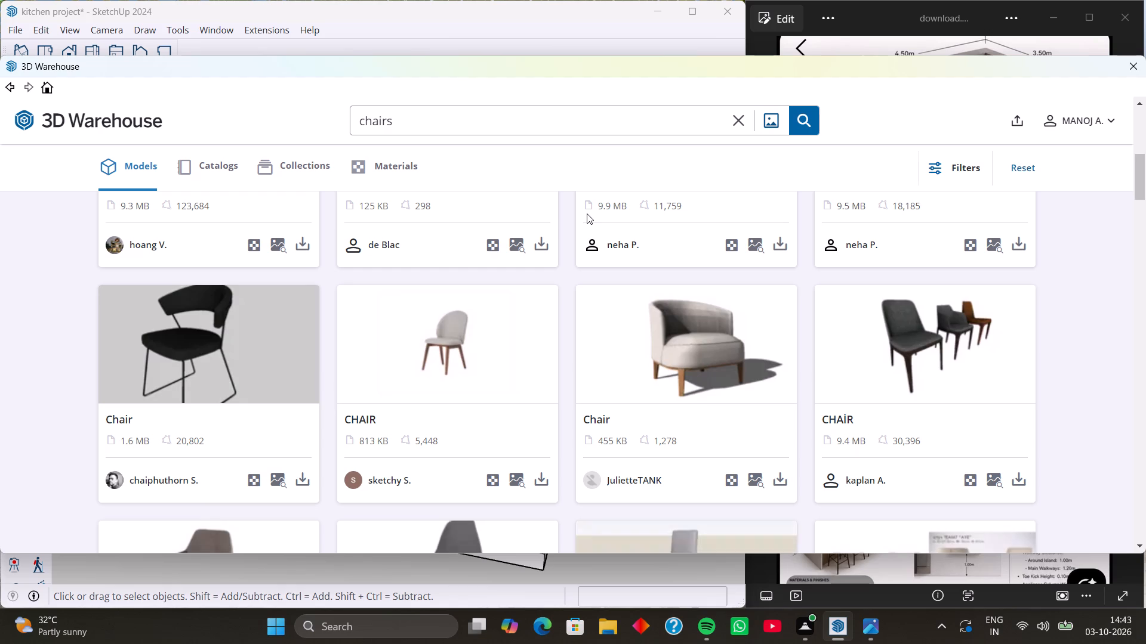
pyautogui.scroll(-1, 586, 215)
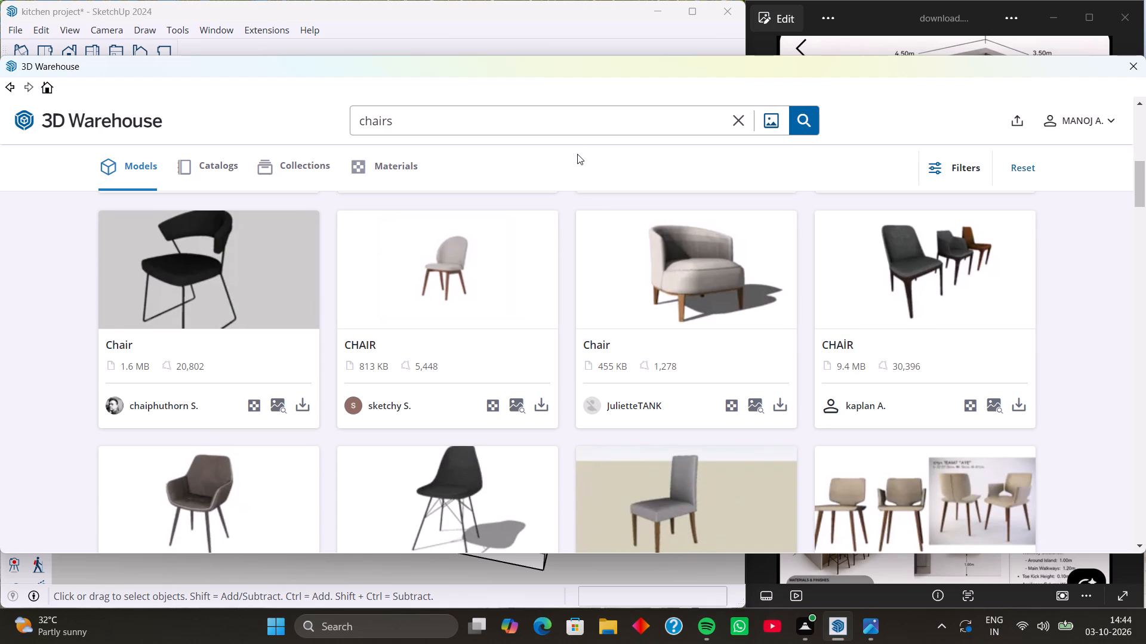
pyautogui.scroll(-2, 605, 300)
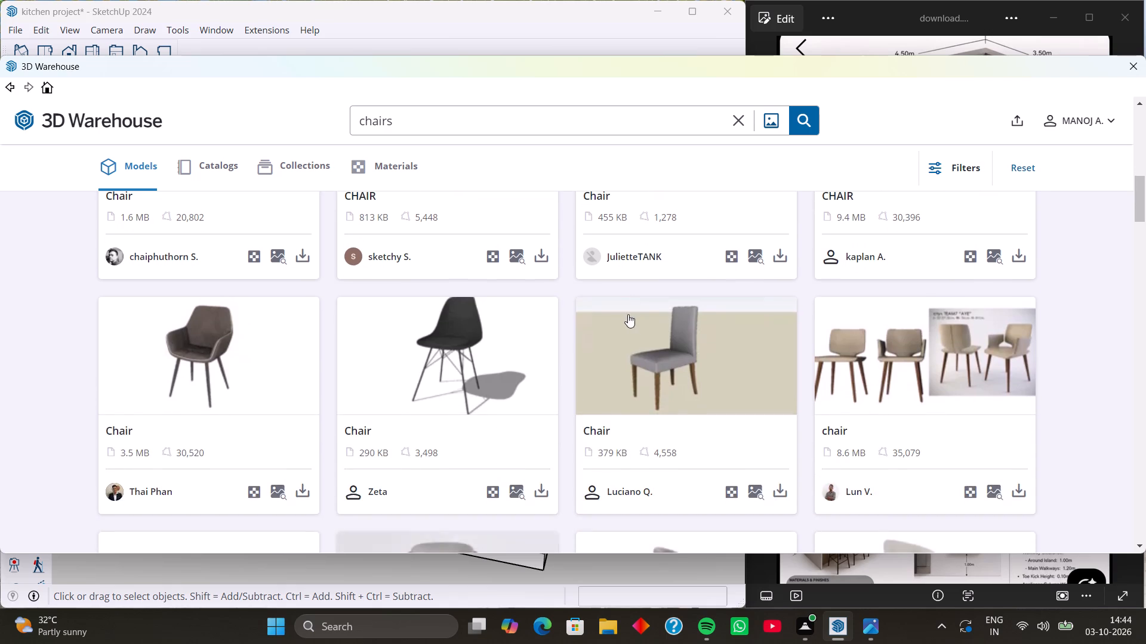
pyautogui.scroll(-4, 609, 321)
pyautogui.scroll(-3, 554, 314)
pyautogui.scroll(6, 554, 311)
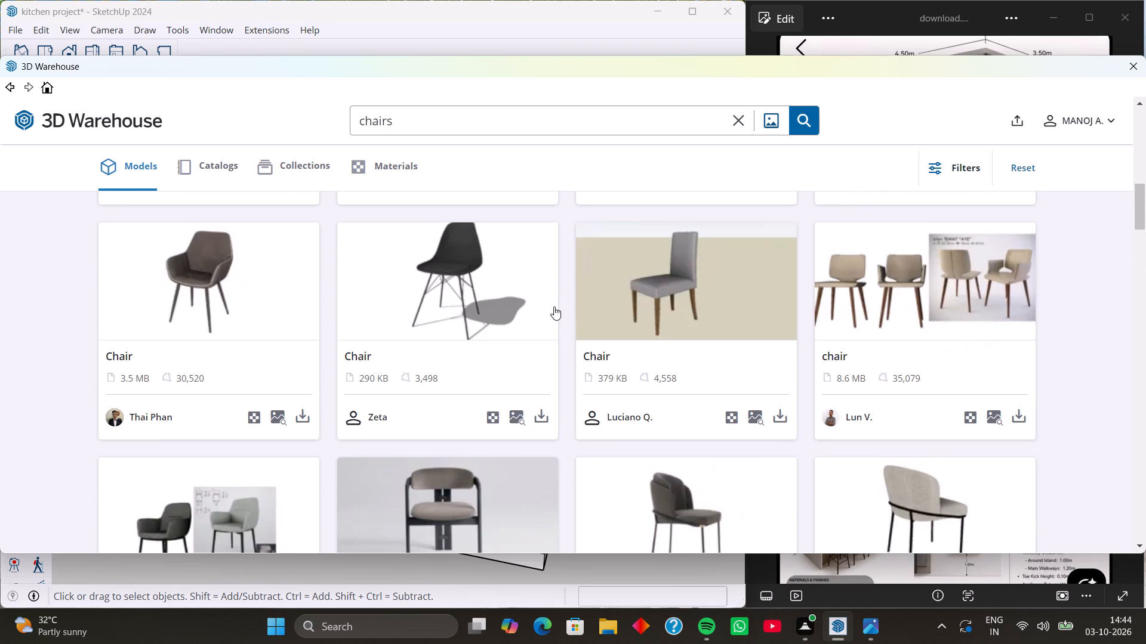
pyautogui.scroll(-4, 554, 306)
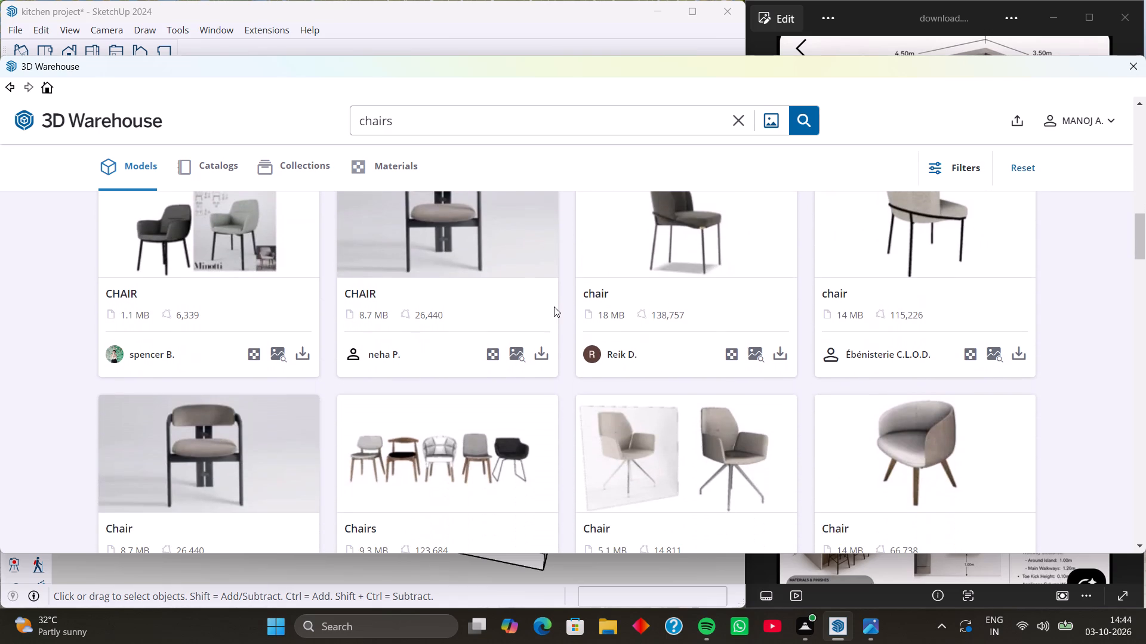
pyautogui.scroll(-4, 554, 306)
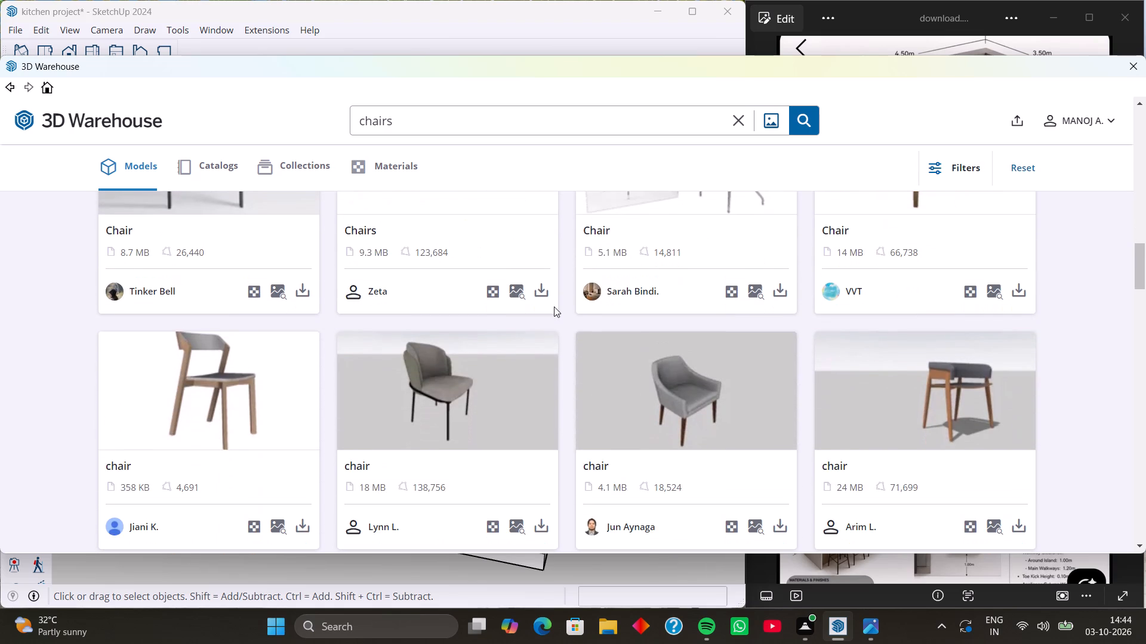
pyautogui.scroll(-5, 554, 306)
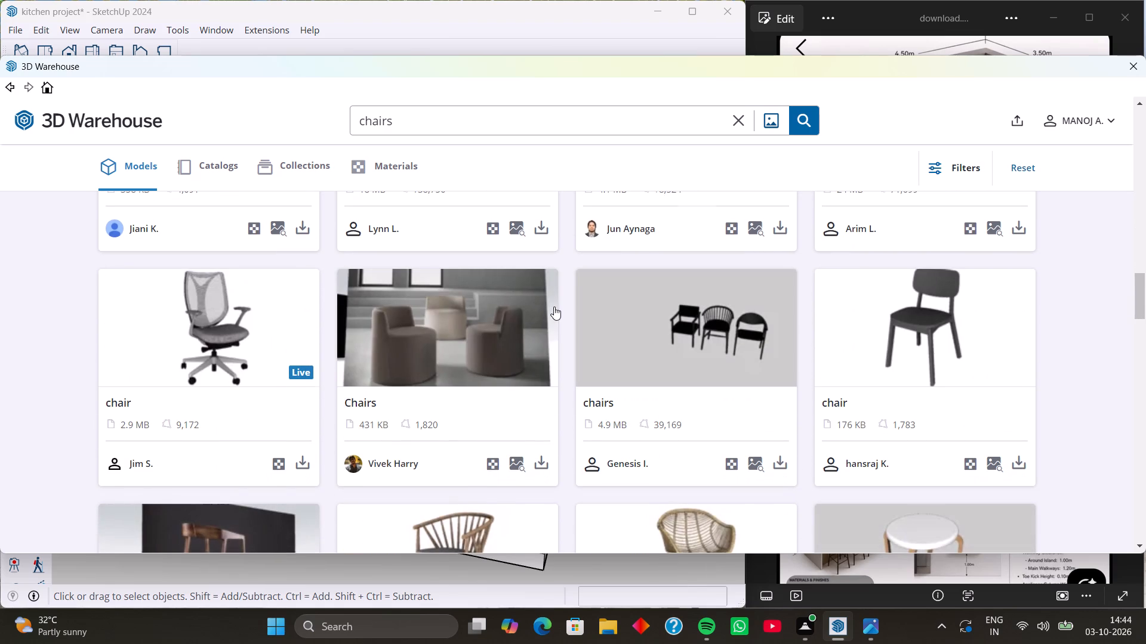
pyautogui.scroll(-6, 554, 306)
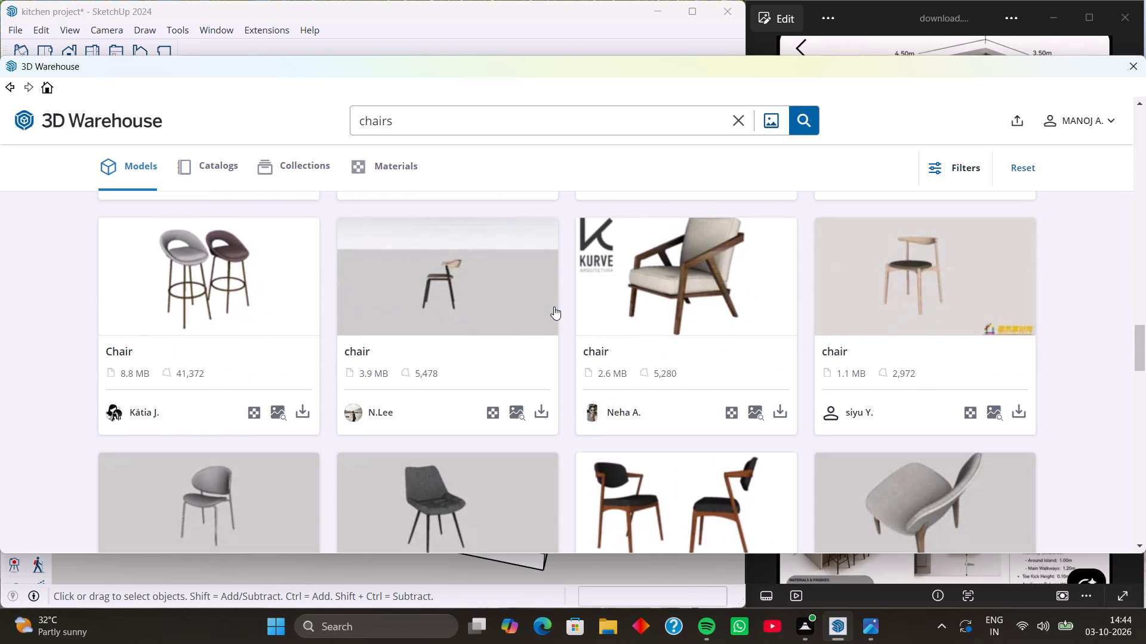
# Compare further chair models, down to the end of the loaded results, with the island stools in the reference image.
pyautogui.click(820, 42)
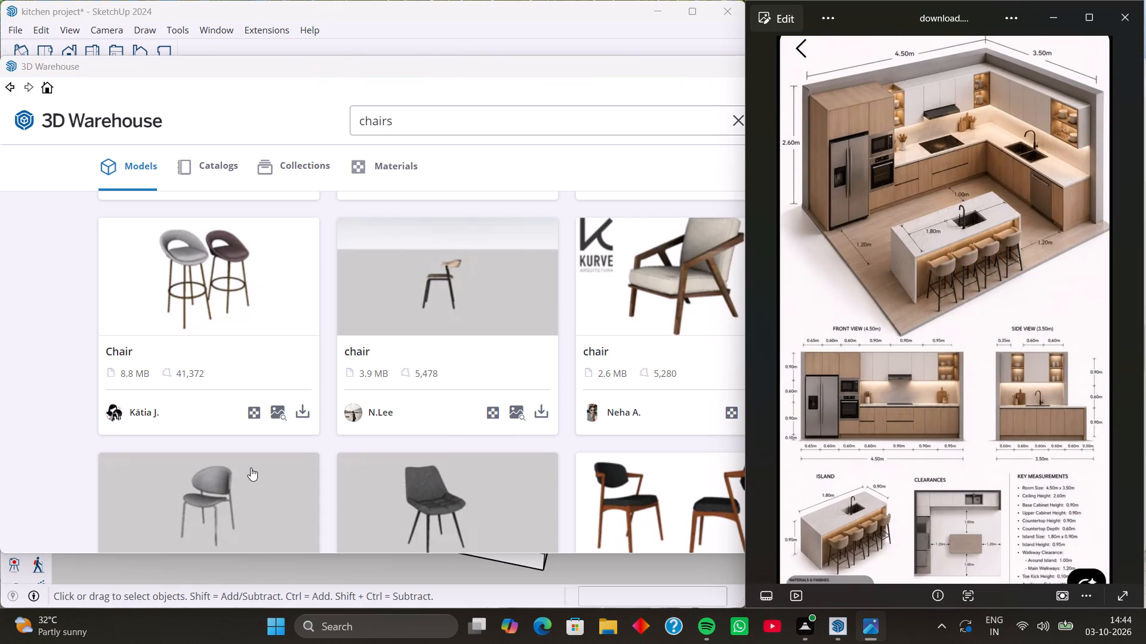
pyautogui.scroll(6, 244, 475)
pyautogui.scroll(-8, 271, 409)
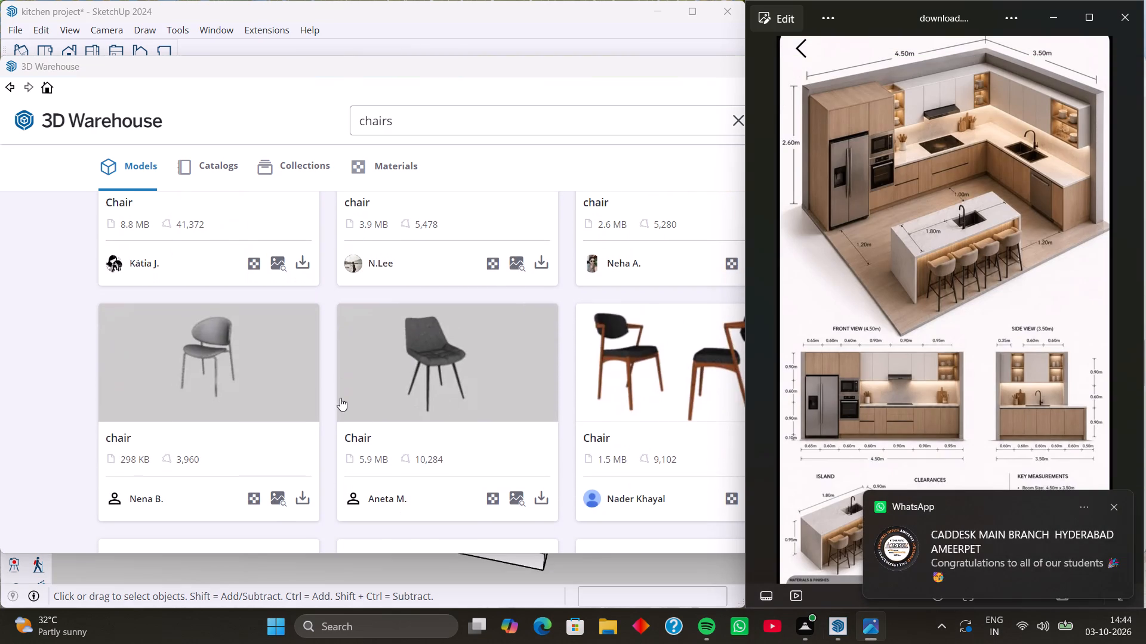
pyautogui.scroll(2, 233, 373)
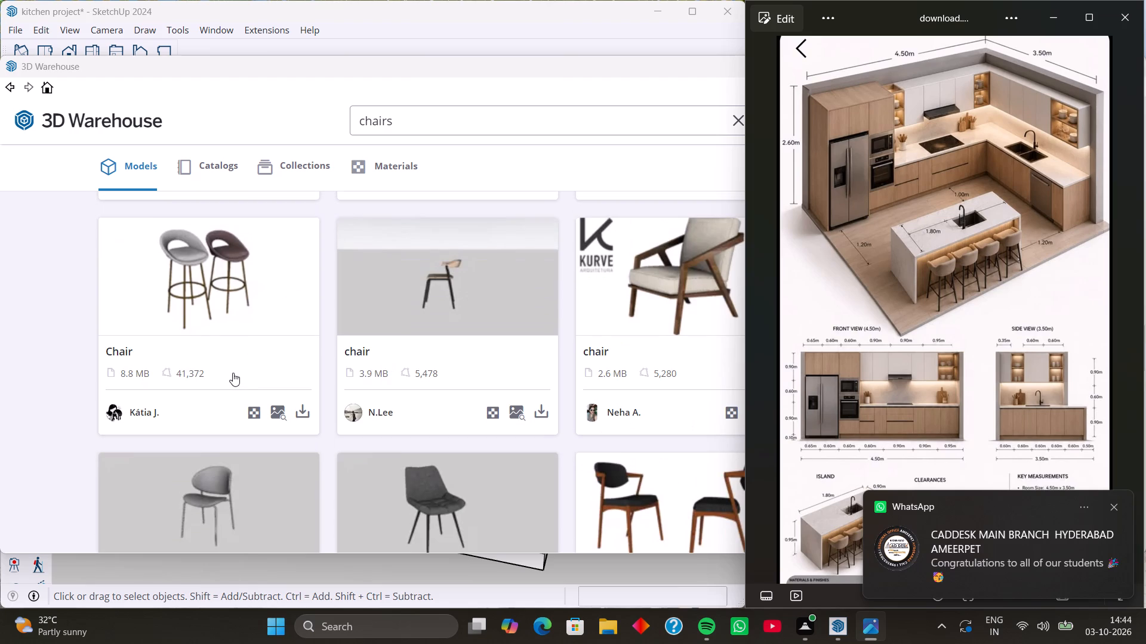
pyautogui.scroll(-4, 233, 373)
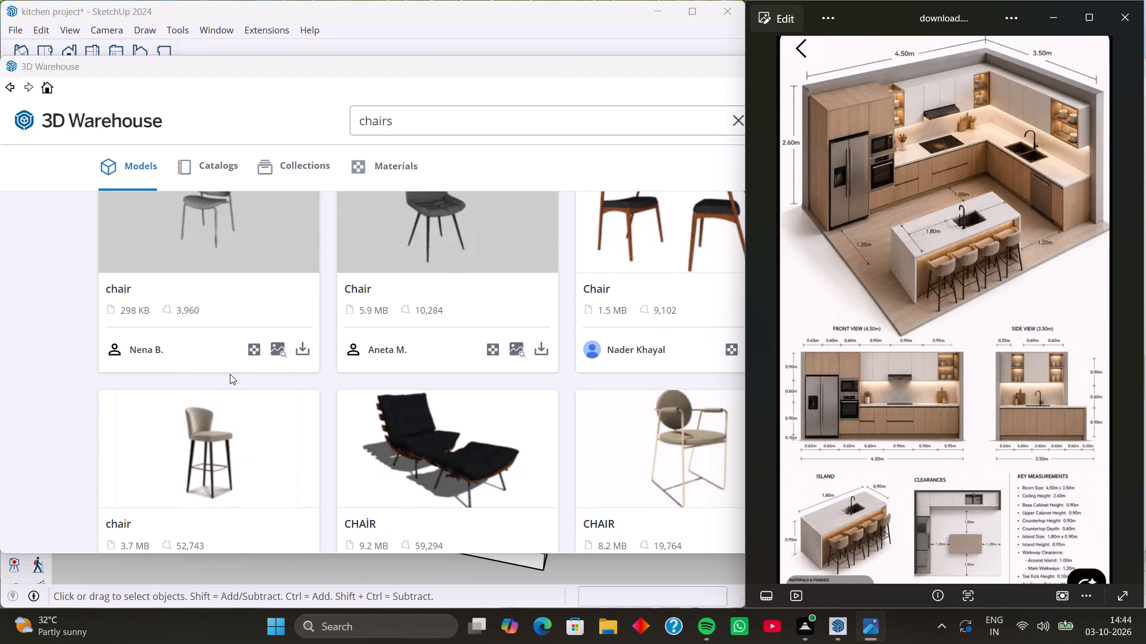
pyautogui.scroll(-2, 245, 425)
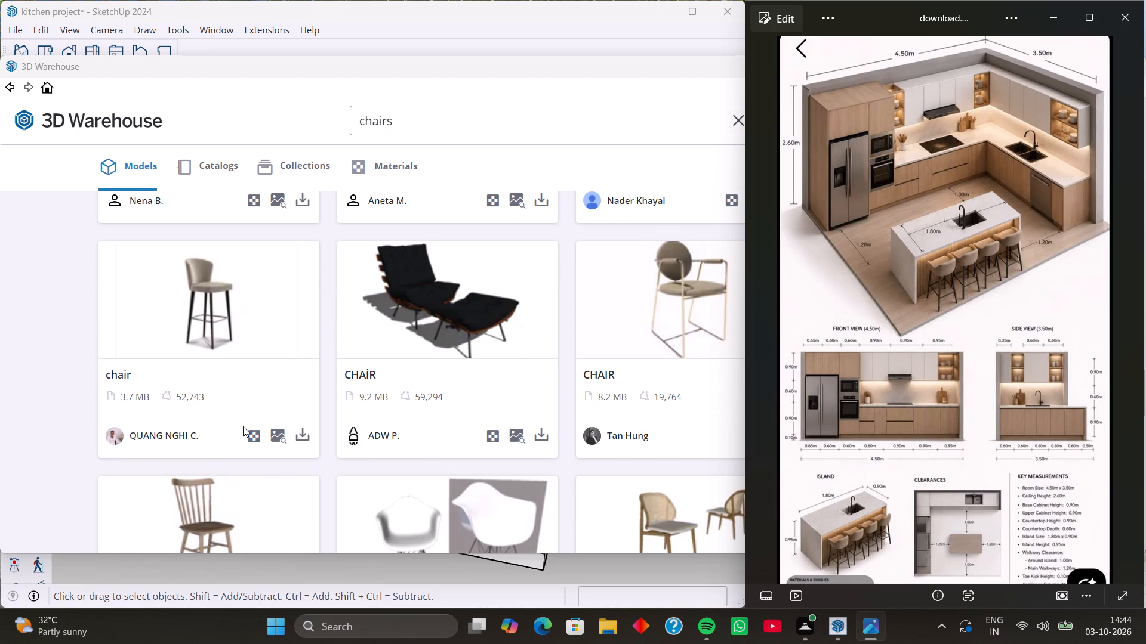
pyautogui.scroll(-4, 243, 426)
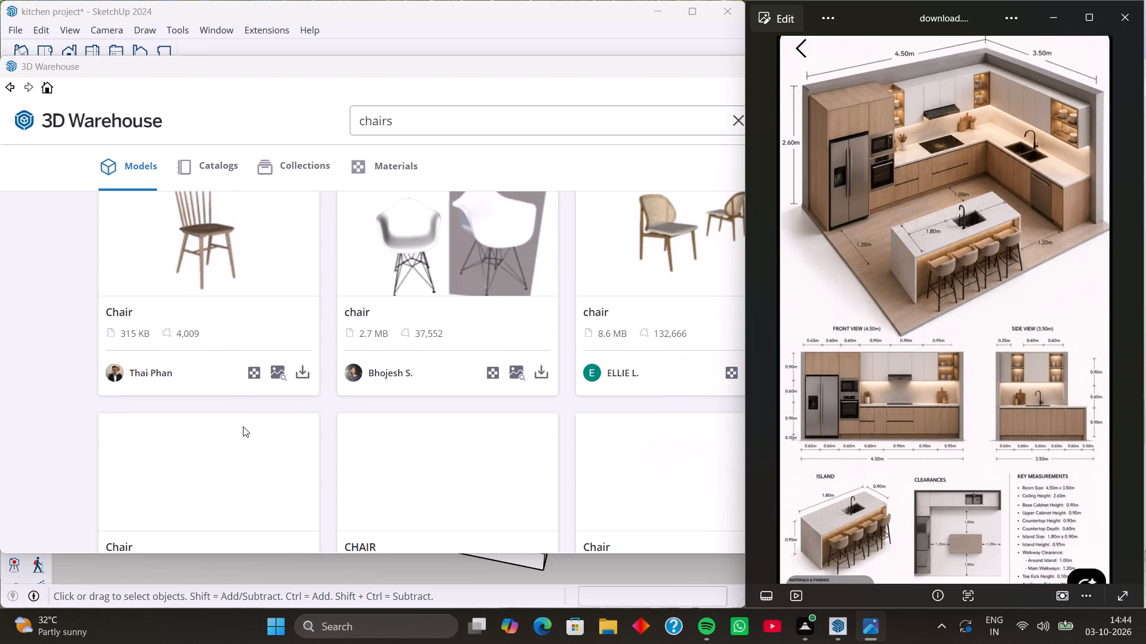
pyautogui.scroll(-4, 243, 426)
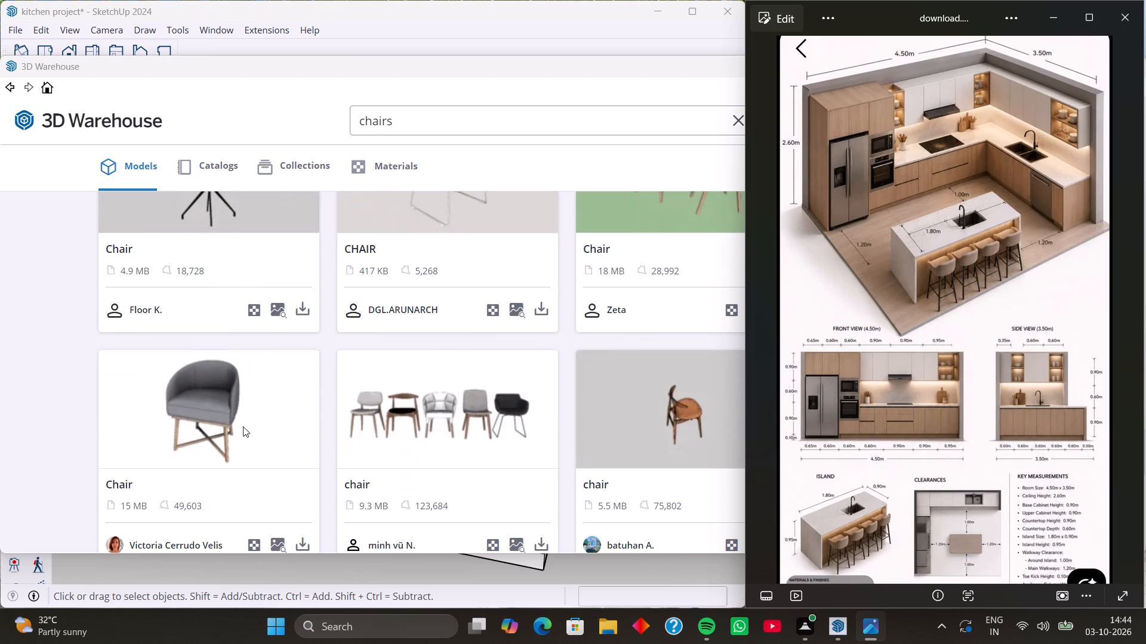
pyautogui.scroll(-4, 243, 426)
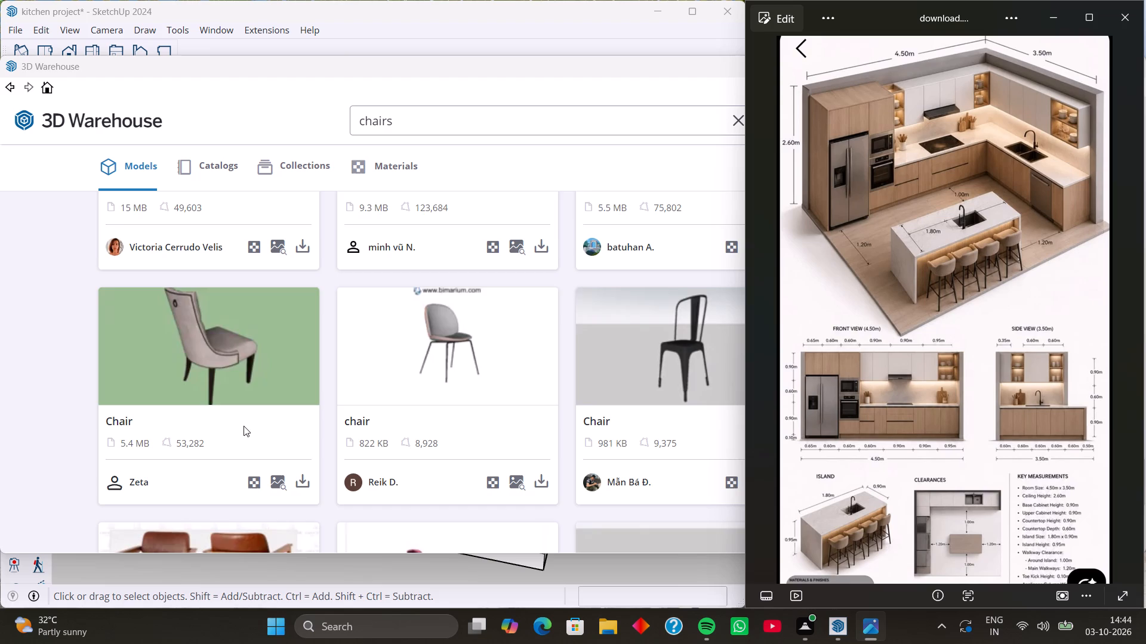
pyautogui.scroll(-8, 244, 426)
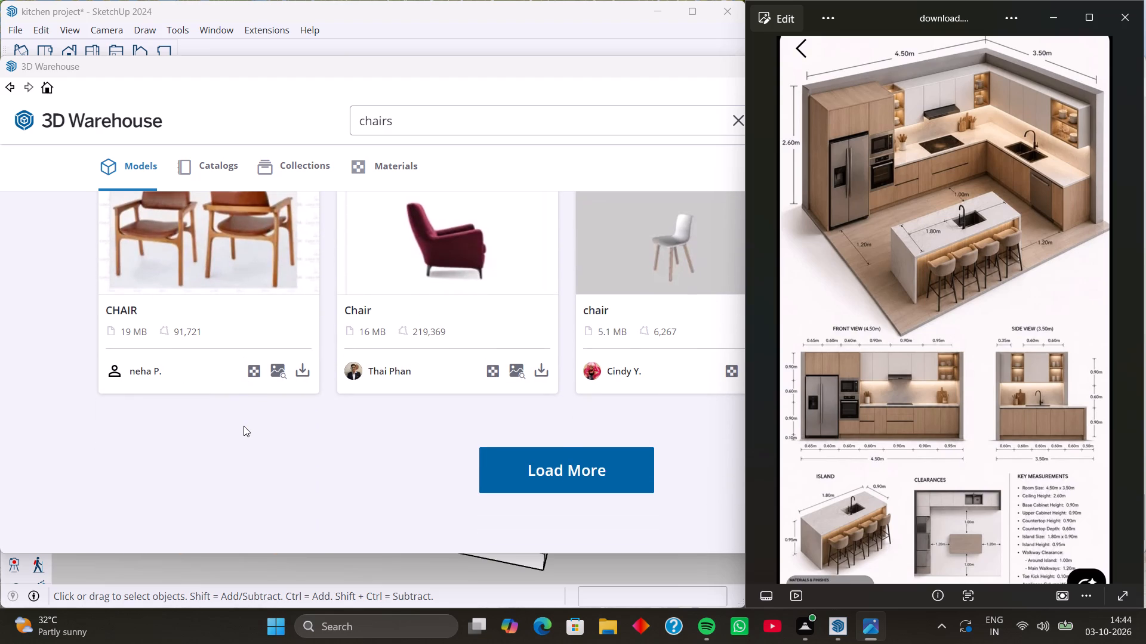
pyautogui.scroll(-3, 244, 426)
# Return to the start of the chair results and look through them again for a stool suited to the kitchen island.
pyautogui.scroll(11, 251, 305)
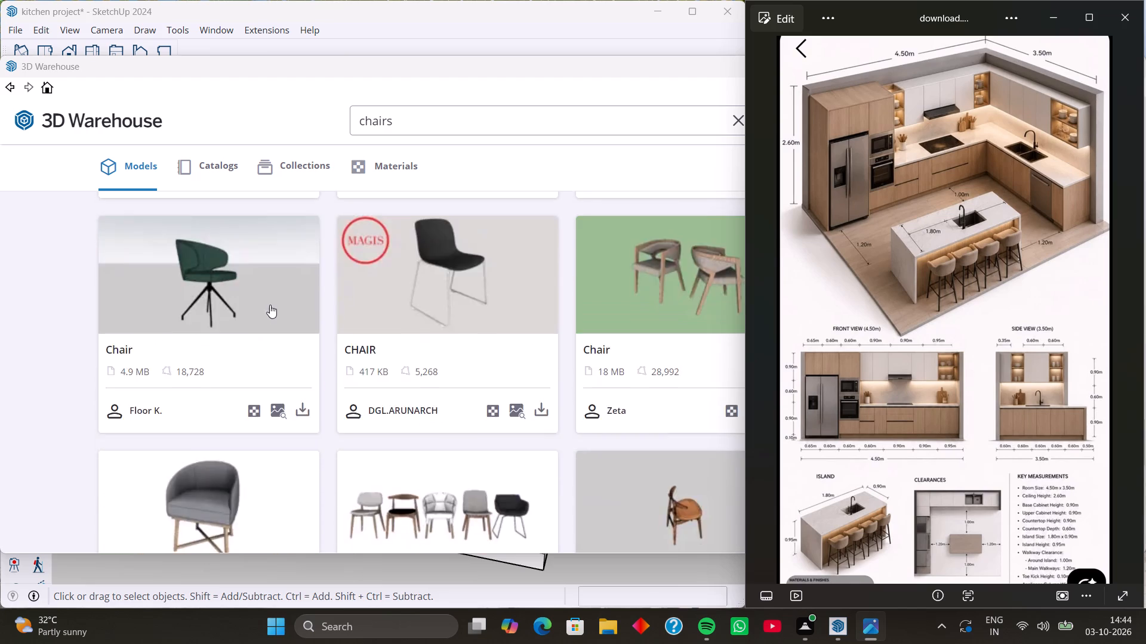
pyautogui.scroll(17, 270, 305)
pyautogui.scroll(8, 270, 305)
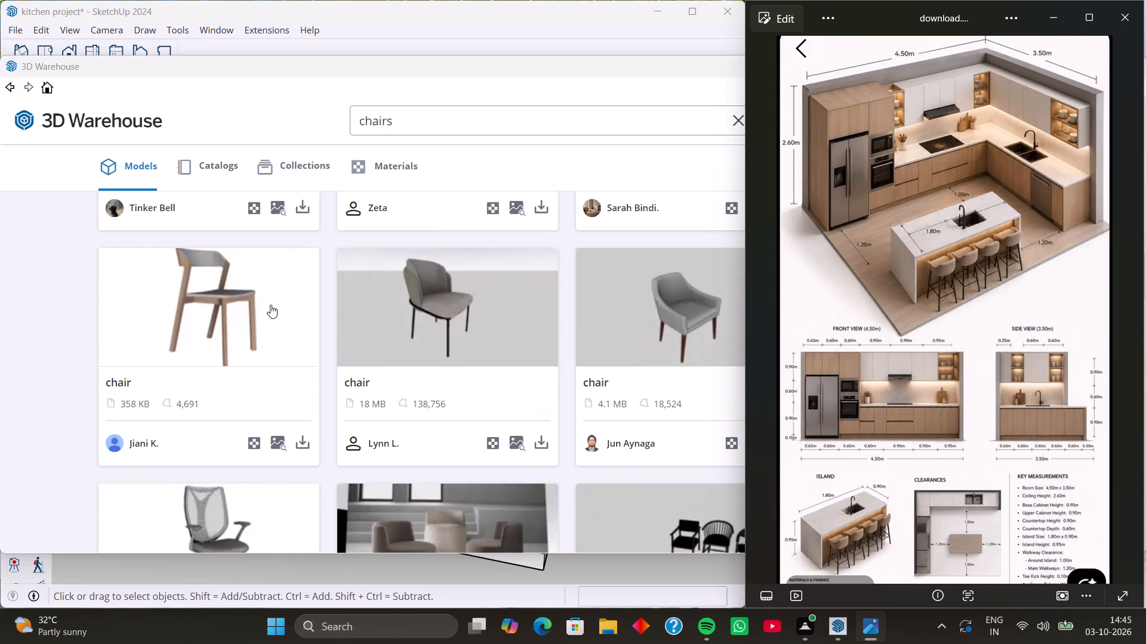
pyautogui.scroll(20, 270, 305)
pyautogui.scroll(10, 270, 305)
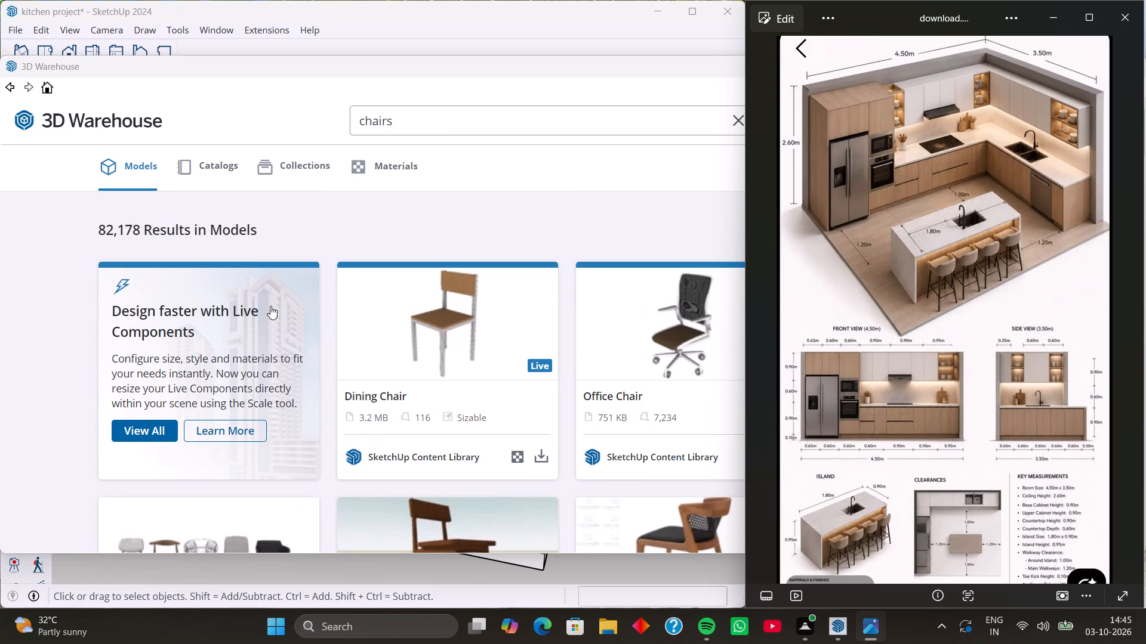
pyautogui.scroll(10, 270, 306)
pyautogui.scroll(-2, 270, 306)
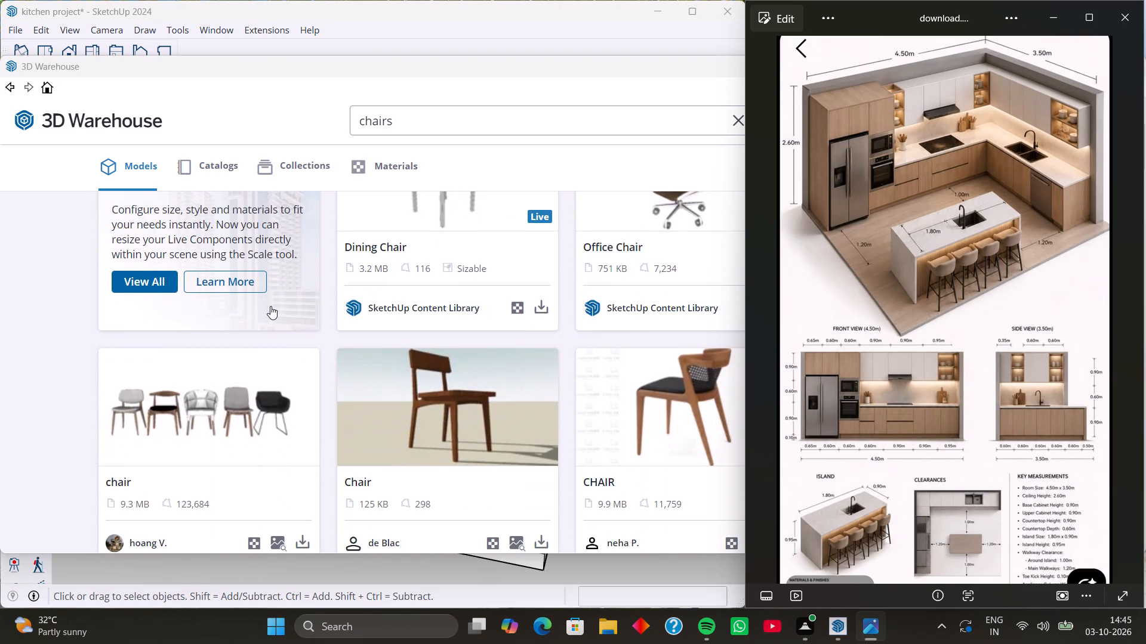
pyautogui.scroll(-8, 270, 306)
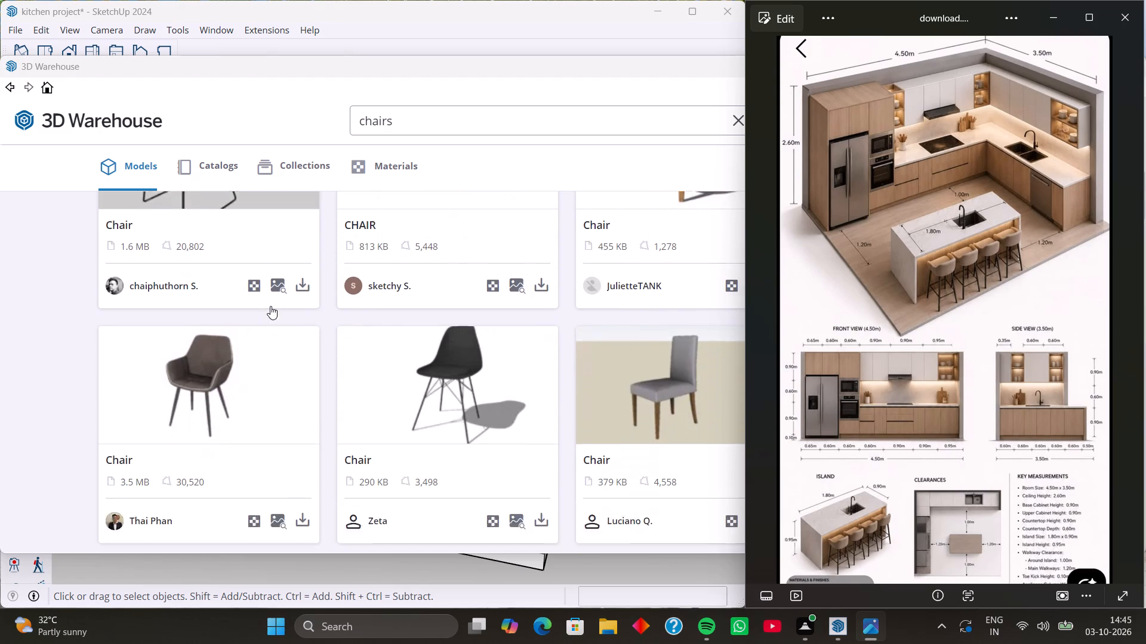
pyautogui.scroll(-3, 270, 306)
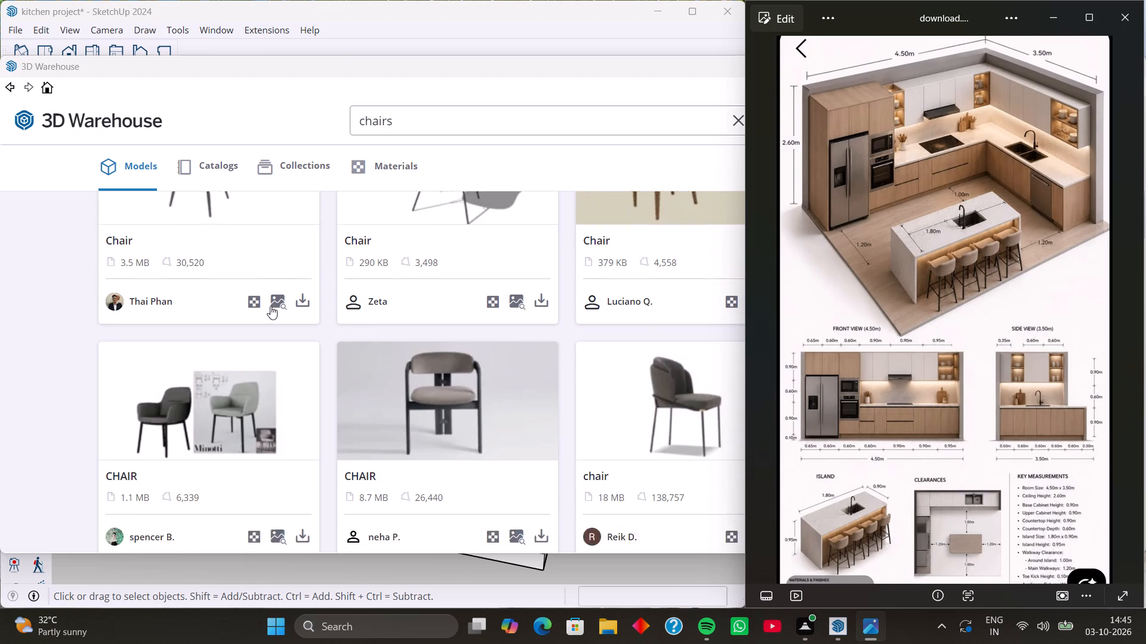
pyautogui.scroll(-5, 270, 306)
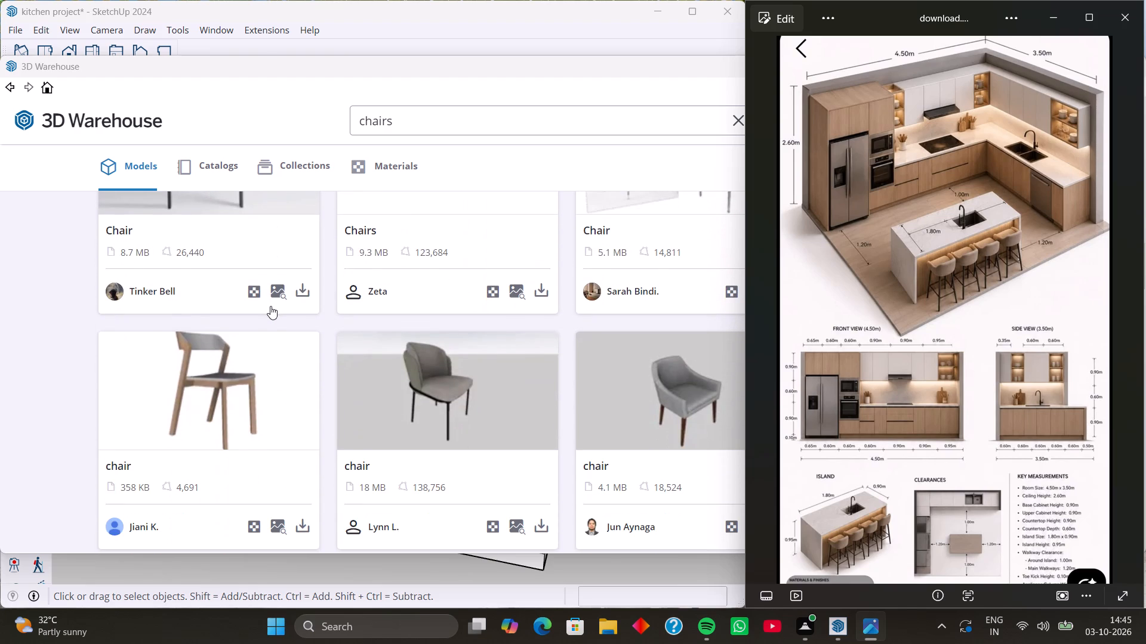
pyautogui.scroll(-8, 270, 306)
pyautogui.scroll(1, 270, 306)
pyautogui.scroll(-3, 270, 306)
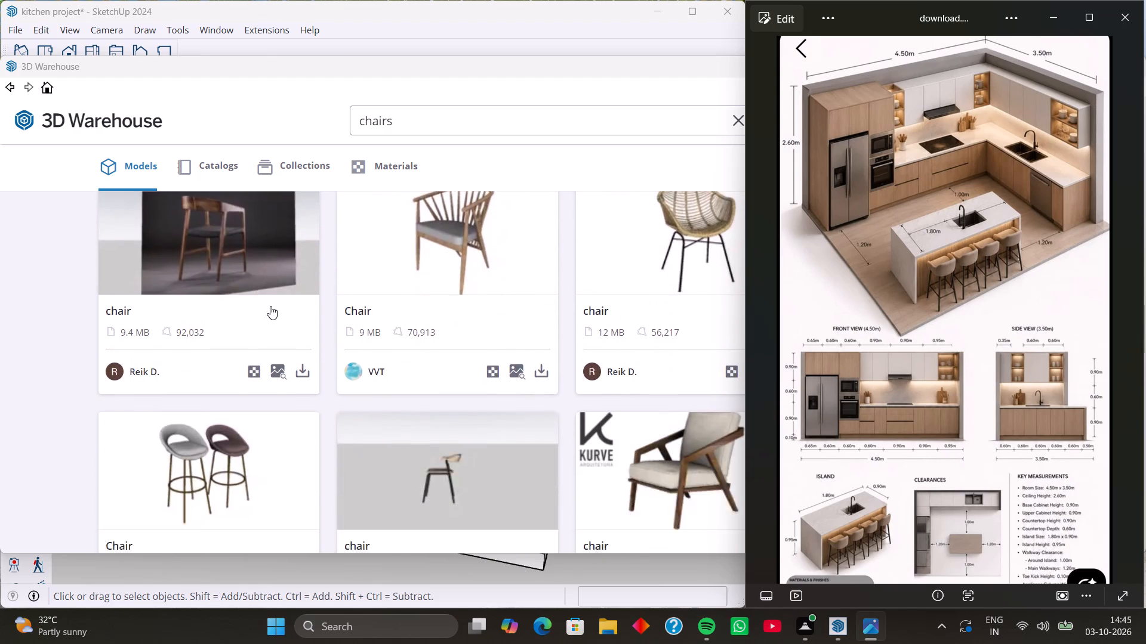
# Compare the remaining loaded chair models, including the bar-height ones, with the island stools in the reference image.
pyautogui.scroll(-1, 270, 306)
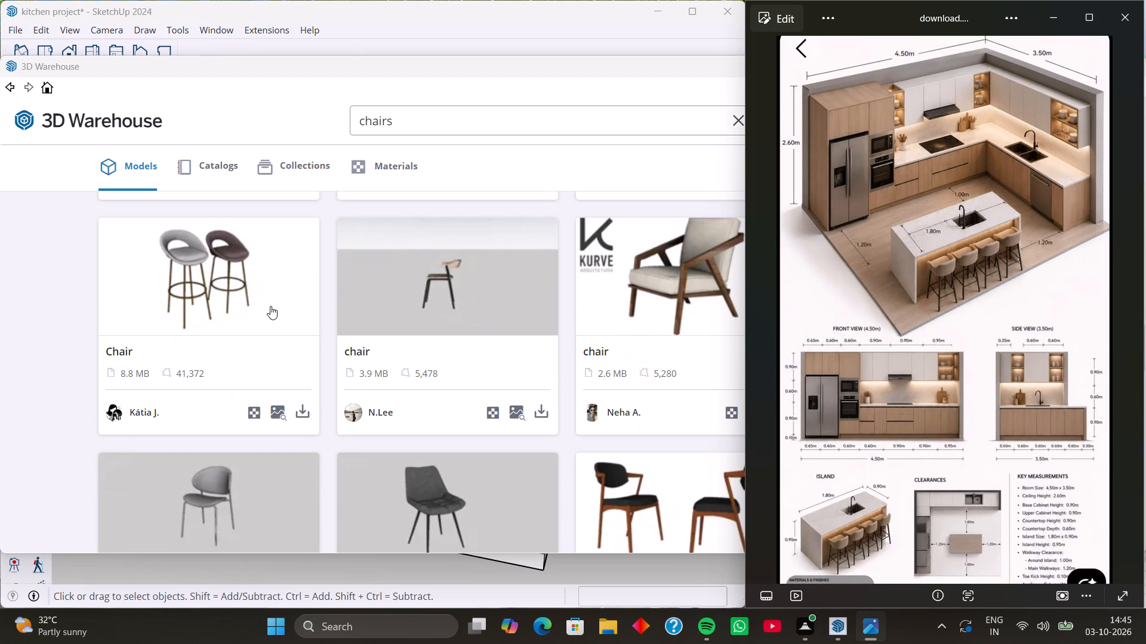
pyautogui.scroll(-4, 270, 306)
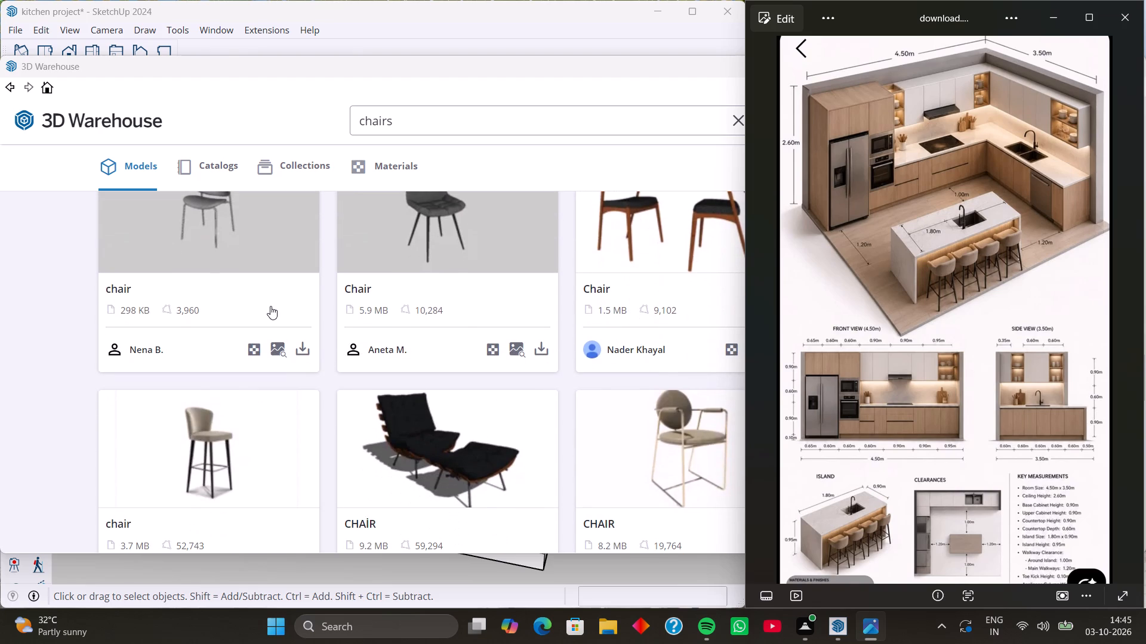
pyautogui.scroll(-3, 270, 306)
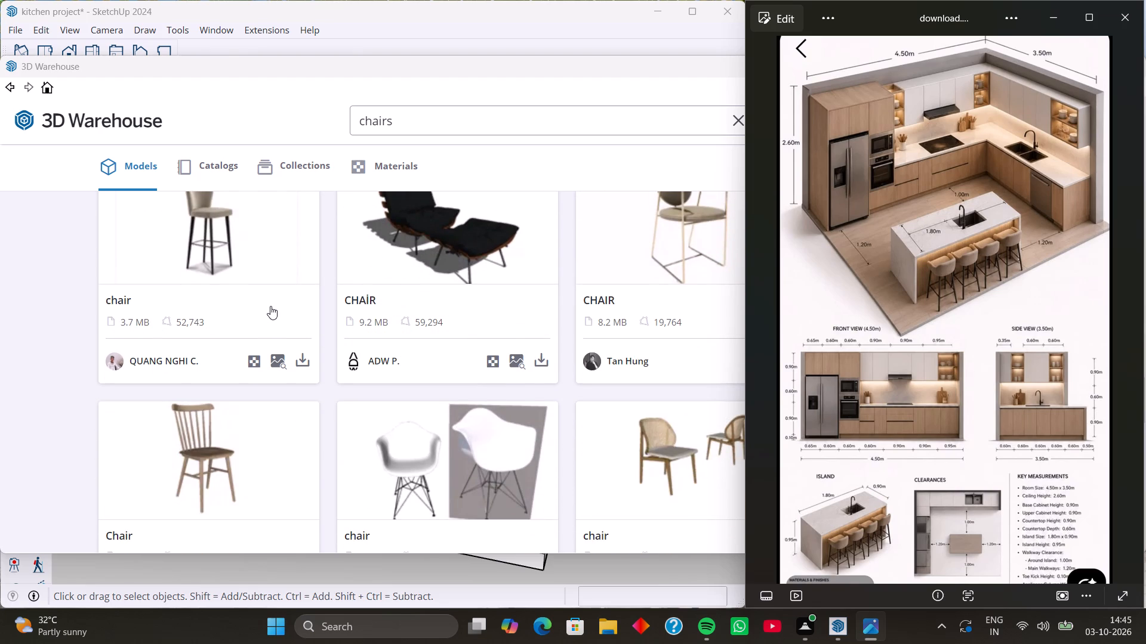
pyautogui.scroll(-5, 270, 306)
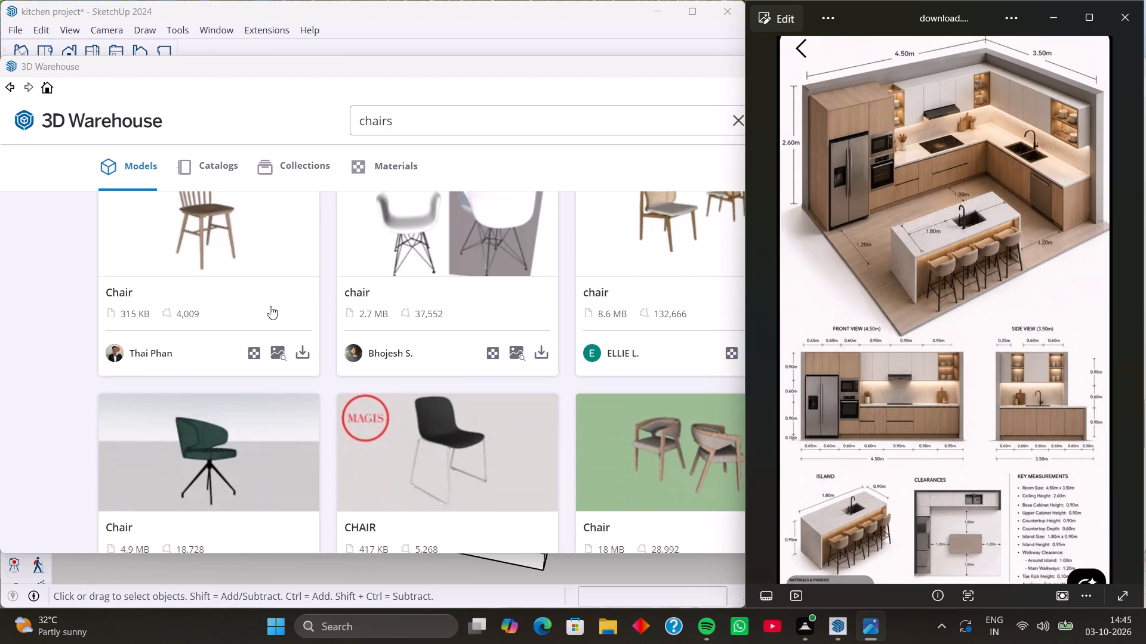
pyautogui.scroll(-7, 270, 306)
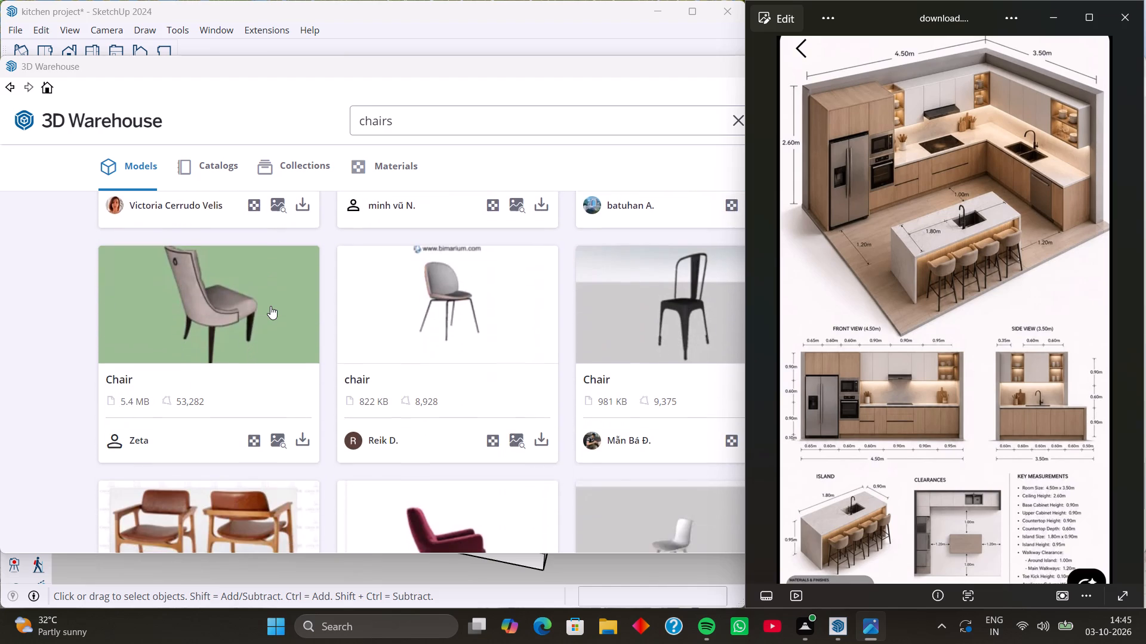
pyautogui.scroll(-2, 270, 306)
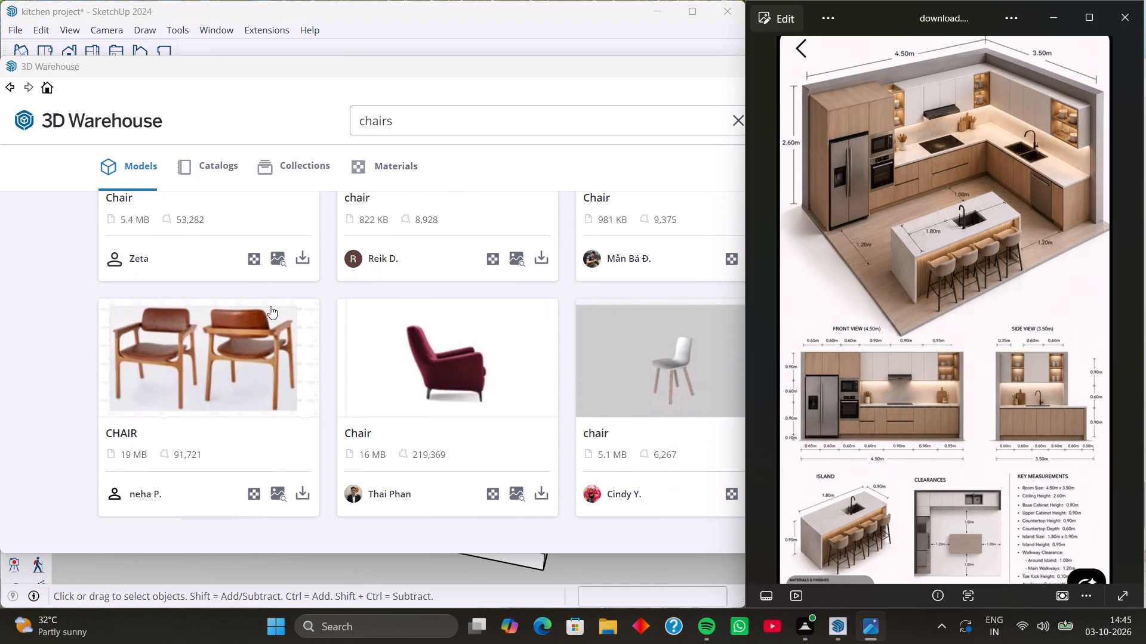
pyautogui.scroll(-2, 270, 306)
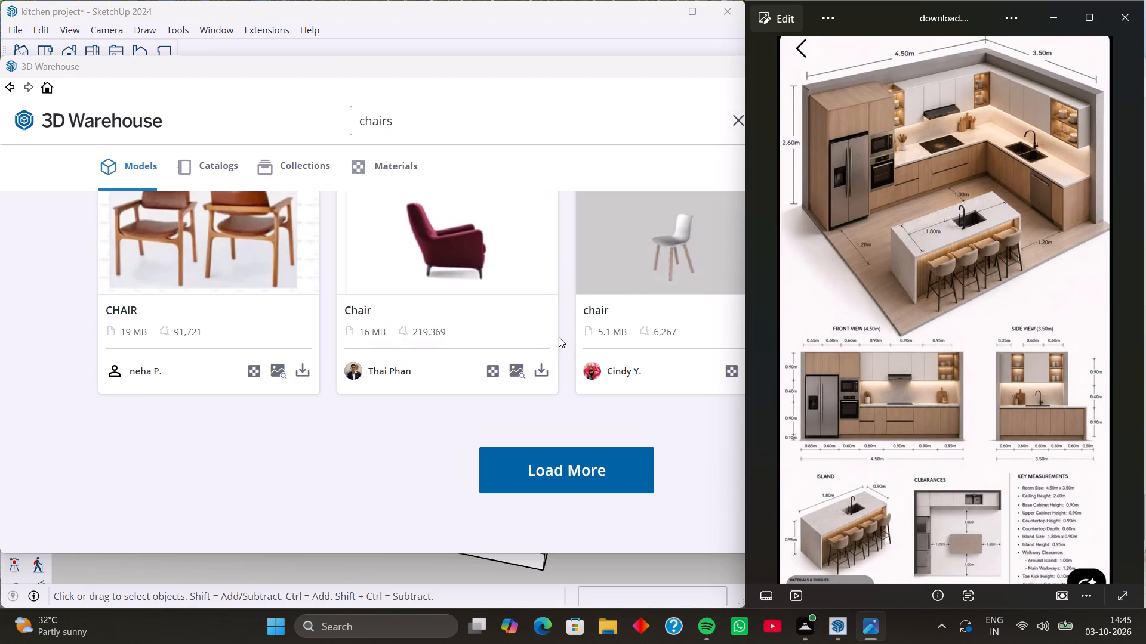
pyautogui.scroll(5, 645, 301)
pyautogui.scroll(-3, 685, 388)
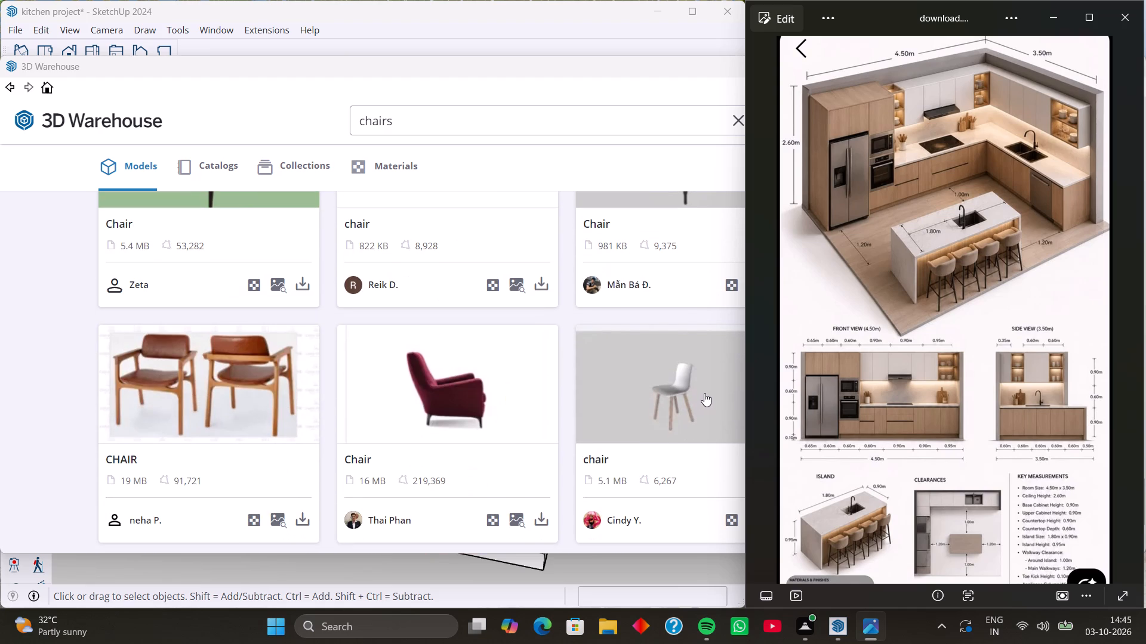
pyautogui.scroll(-2, 675, 468)
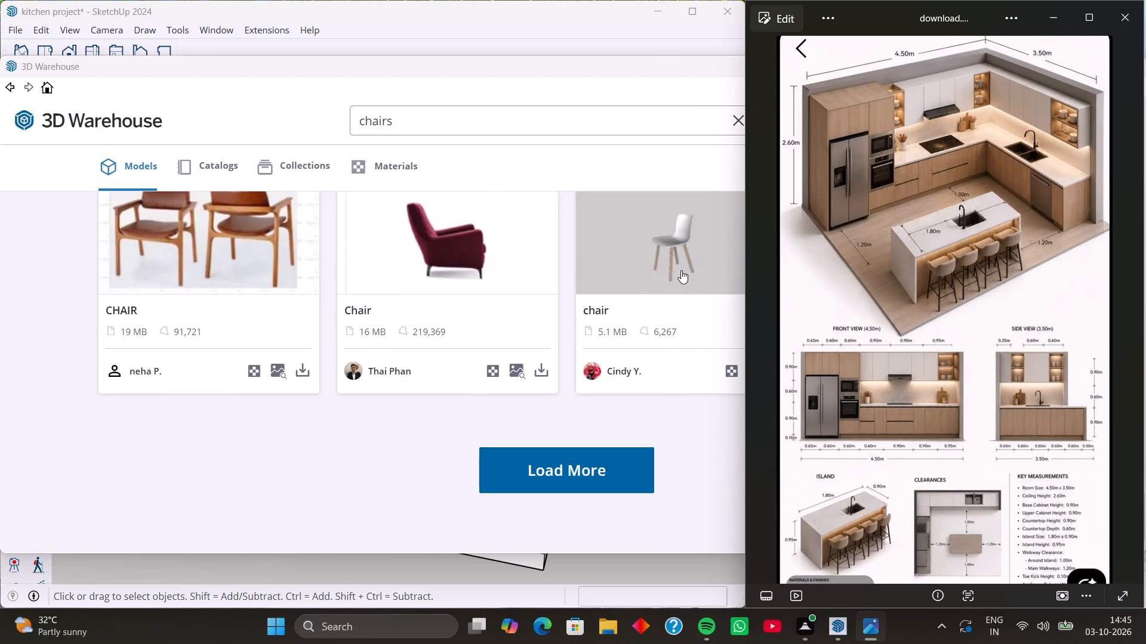
# Open the white-shell chair with four wooden legs and review its preview and model information.
pyautogui.click(681, 270)
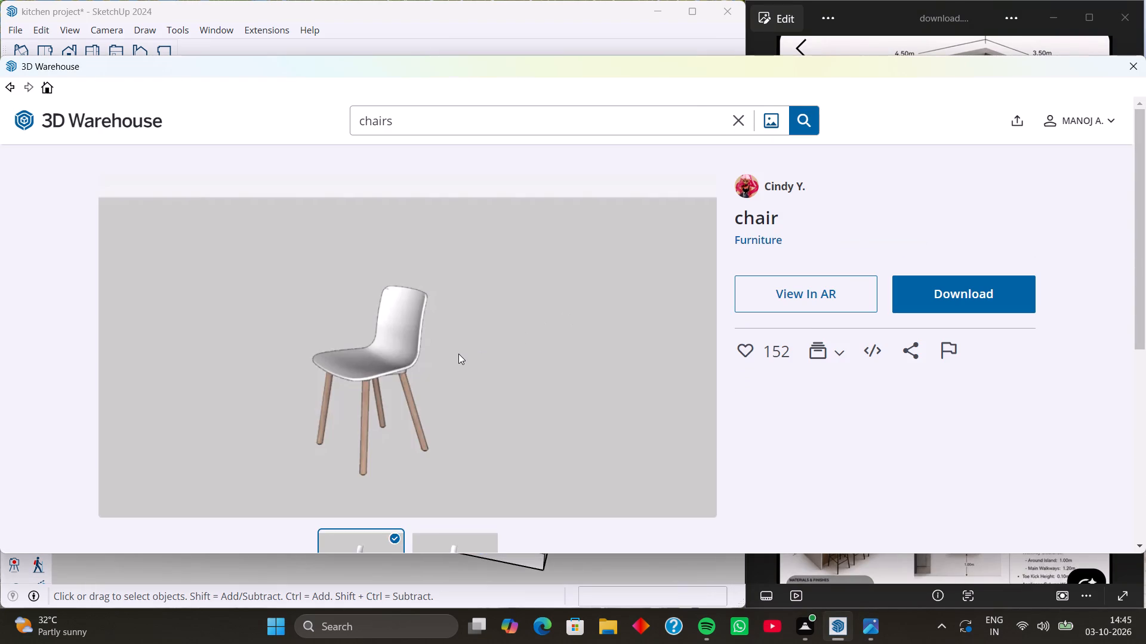
pyautogui.scroll(-4, 458, 354)
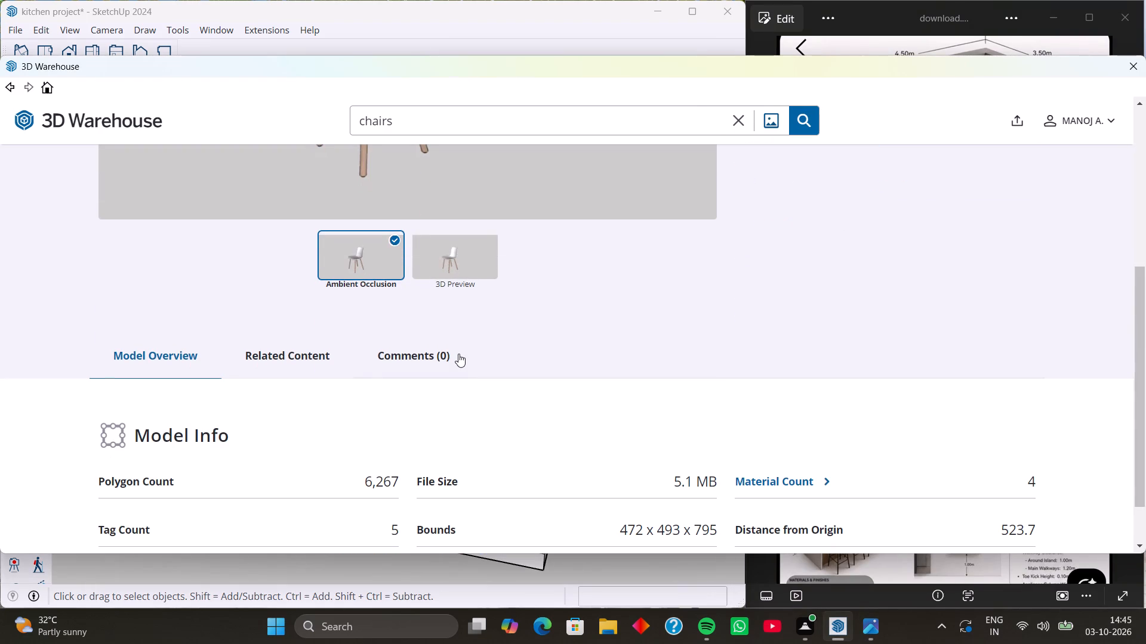
pyautogui.scroll(-6, 458, 354)
pyautogui.scroll(1, 458, 354)
pyautogui.scroll(-10, 458, 354)
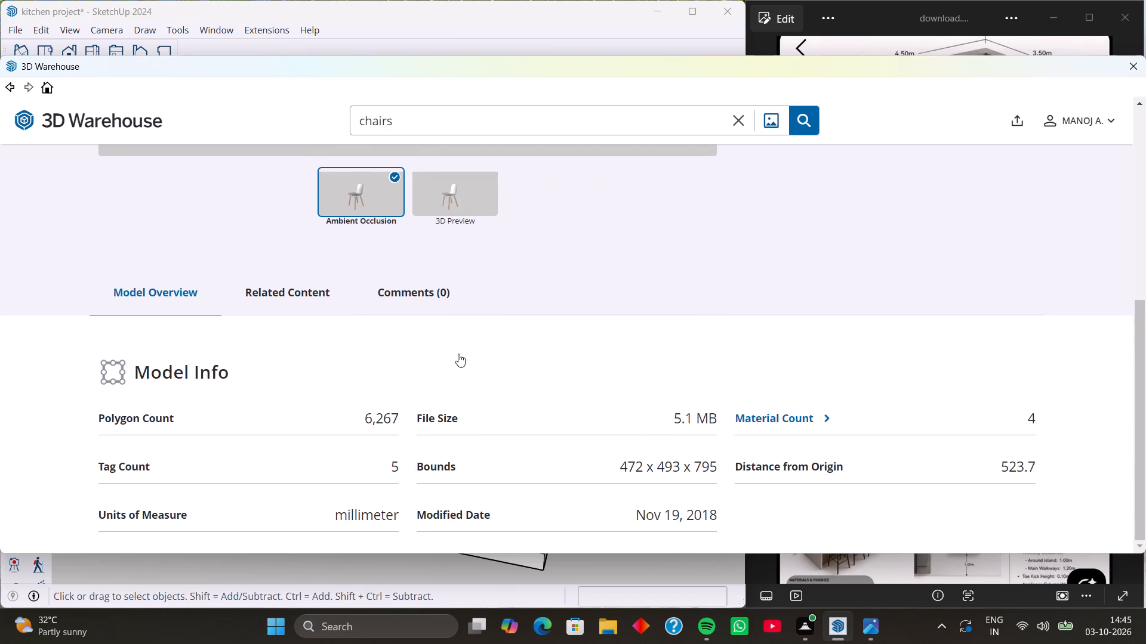
pyautogui.scroll(-6, 458, 354)
pyautogui.scroll(10, 458, 354)
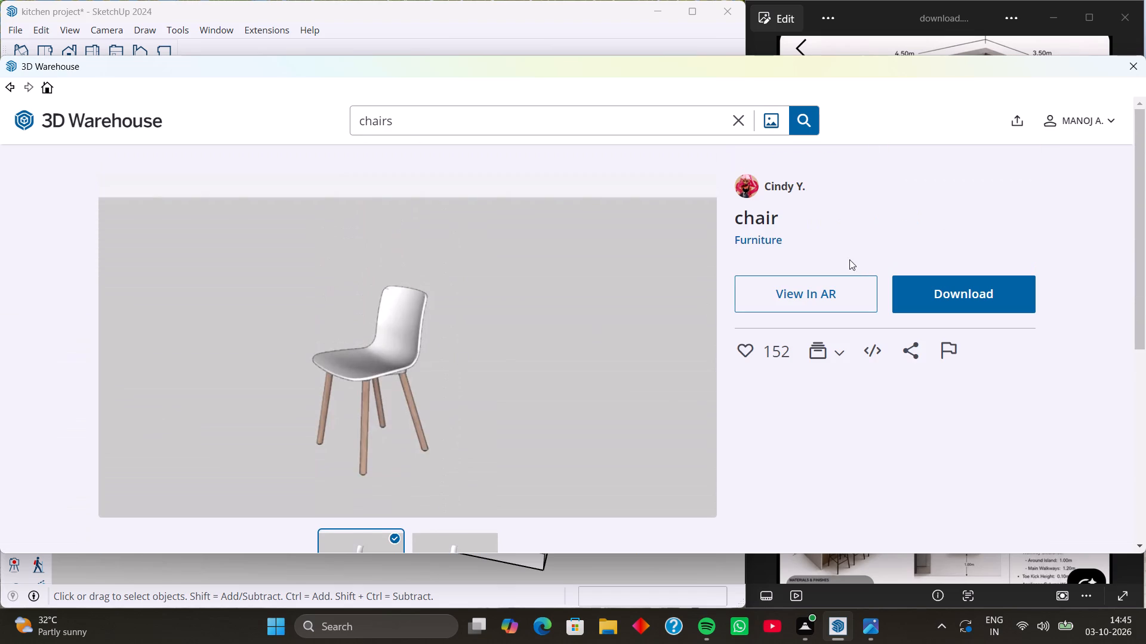
# Load the white chair with wooden legs directly into the kitchen model and place it on the ground outside the floor slab, near the island.
pyautogui.click(911, 293)
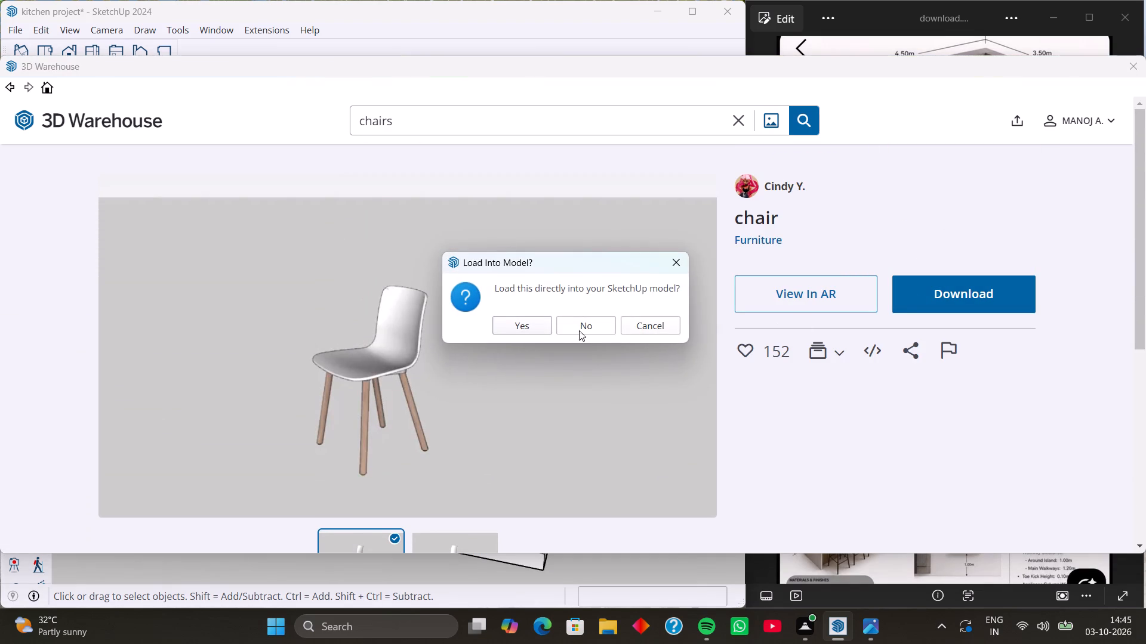
pyautogui.click(545, 333)
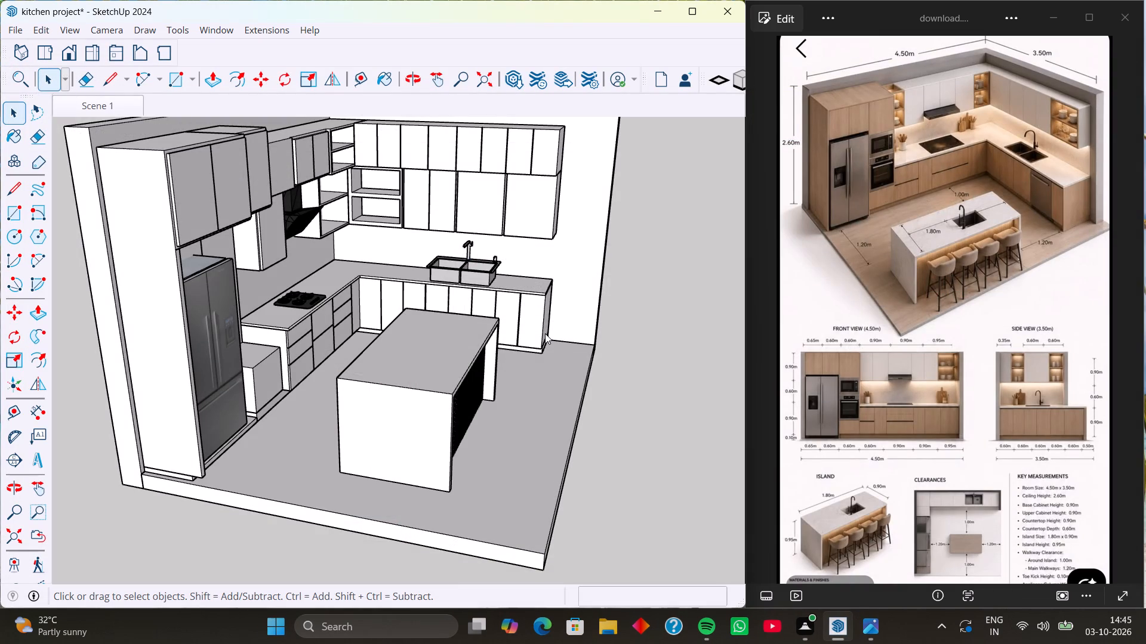
pyautogui.scroll(-3, 485, 400)
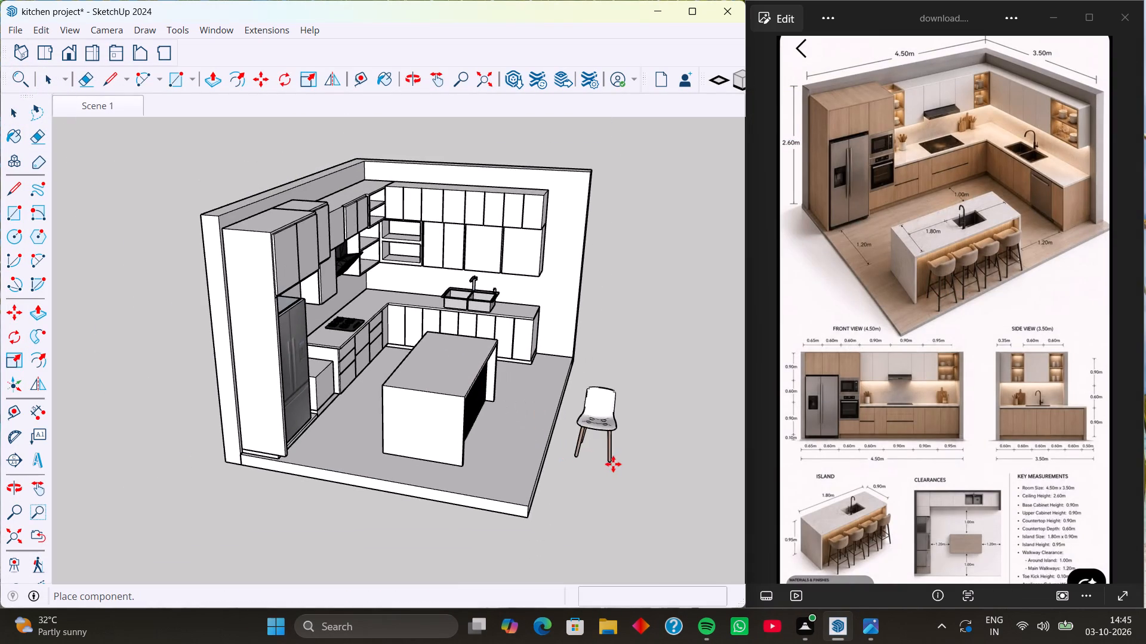
pyautogui.scroll(3, 616, 463)
pyautogui.click(639, 472)
# Copy the chair with the Move tool and set the copy down near the original, outside the kitchen floor.
pyautogui.moveTo(613, 496); pyautogui.dragTo(520, 482, button='middle')
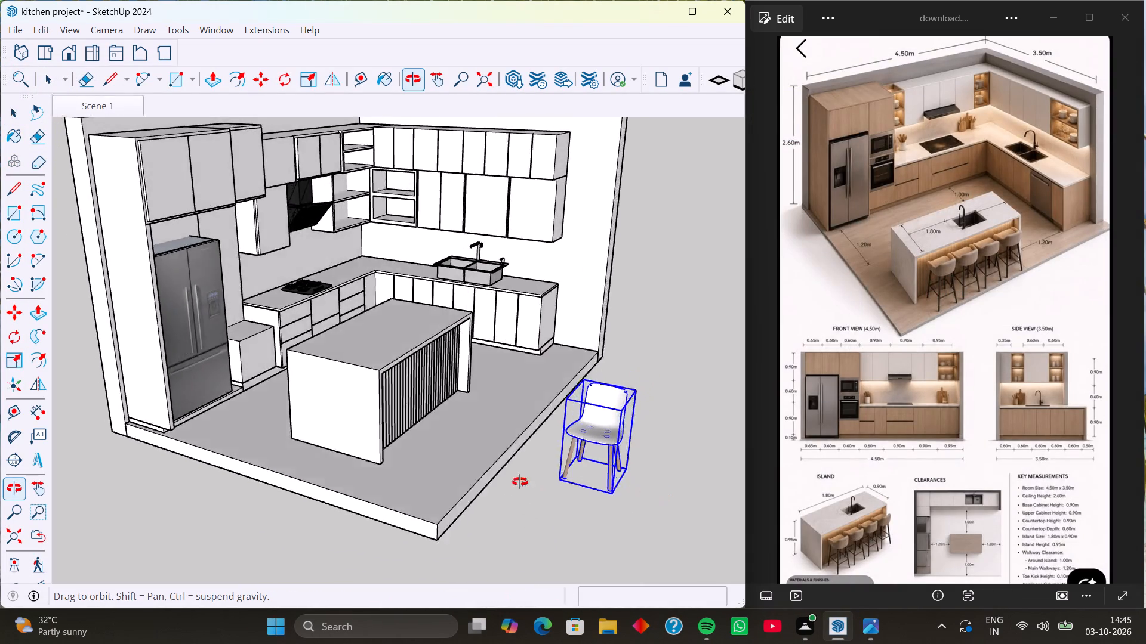
pyautogui.moveTo(520, 482); pyautogui.dragTo(259, 422, button='middle')
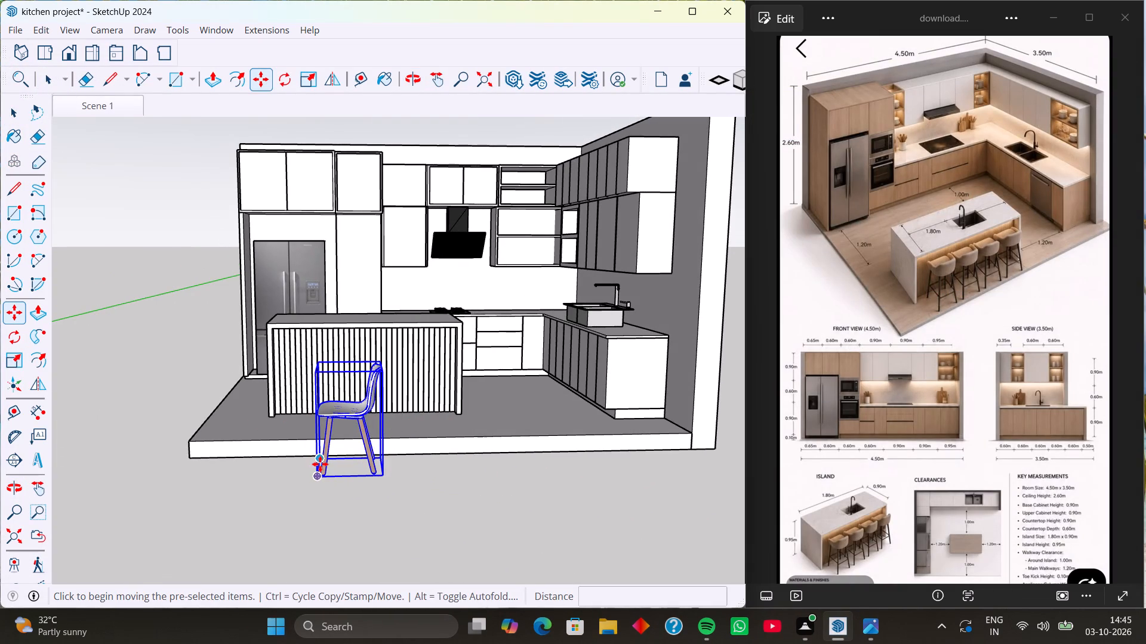
pyautogui.click(315, 475)
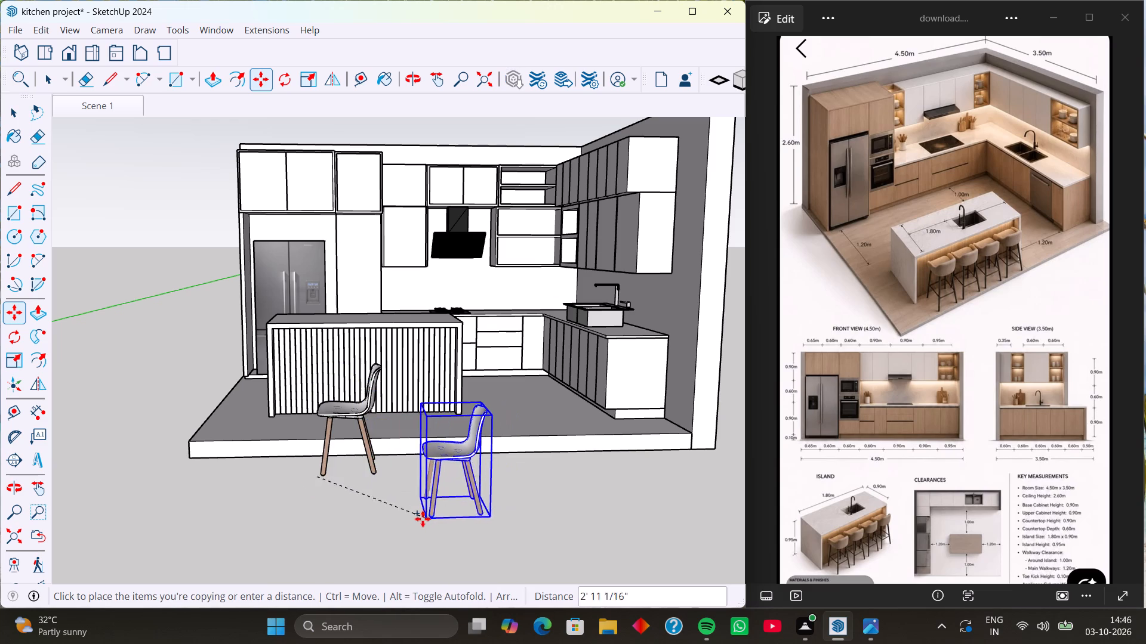
pyautogui.click(328, 521)
# Move the copied chair about 7' 3 13/16" so it stands apart from the original chair, farther from the island.
pyautogui.scroll(-3, 423, 519)
pyautogui.moveTo(388, 523); pyautogui.dragTo(555, 528, button='middle')
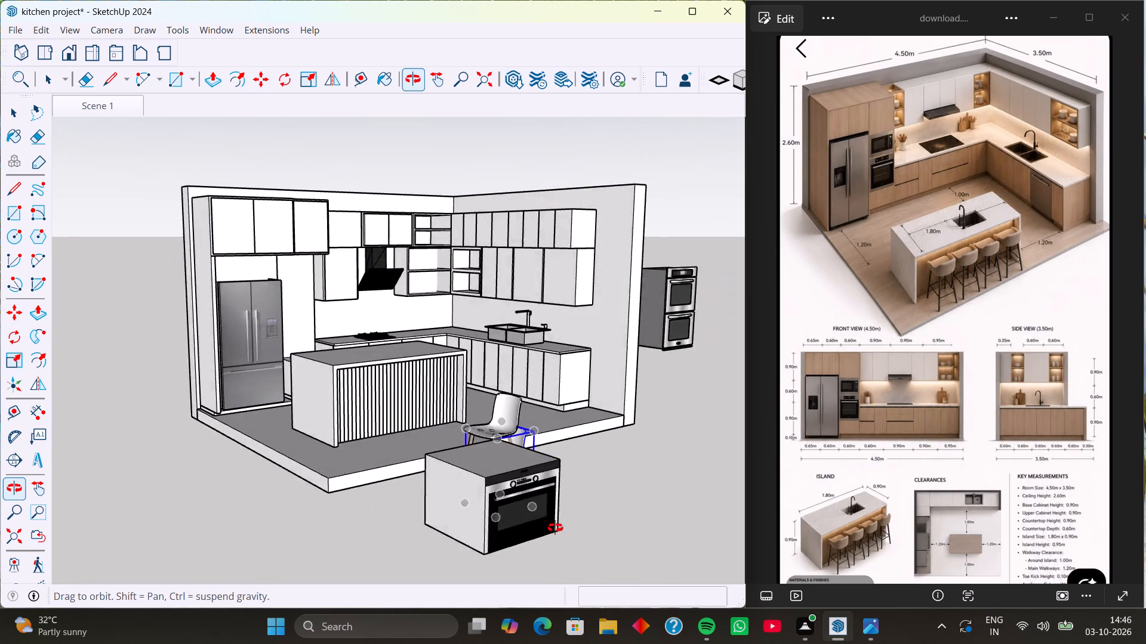
pyautogui.moveTo(555, 528); pyautogui.dragTo(761, 537, button='middle')
pyautogui.scroll(5, 621, 477)
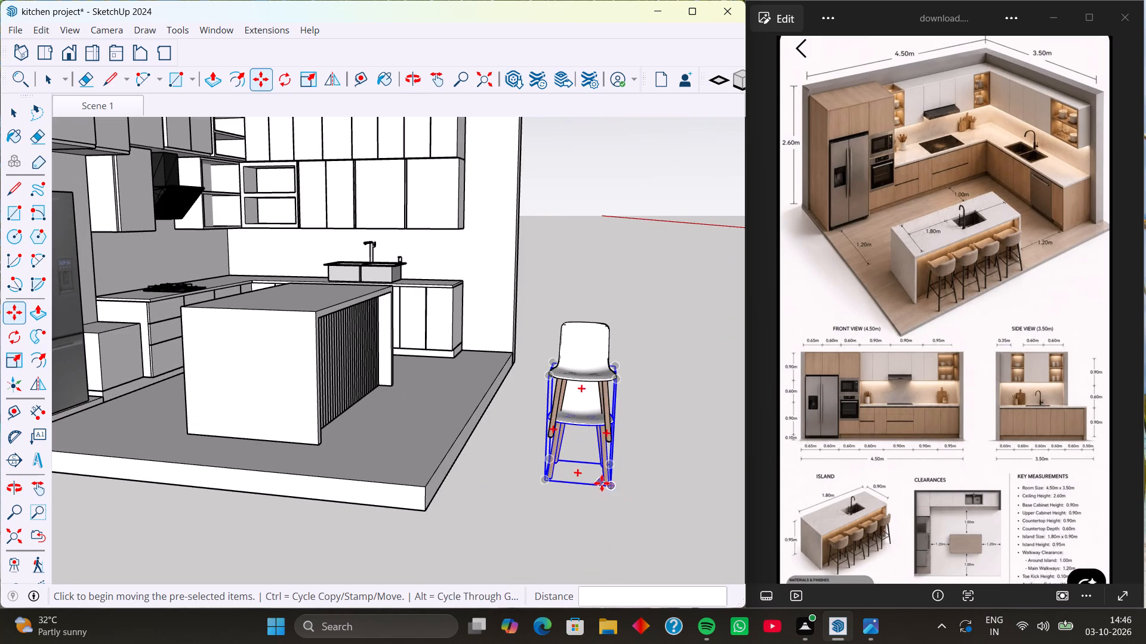
pyautogui.click(608, 486)
pyautogui.click(722, 424)
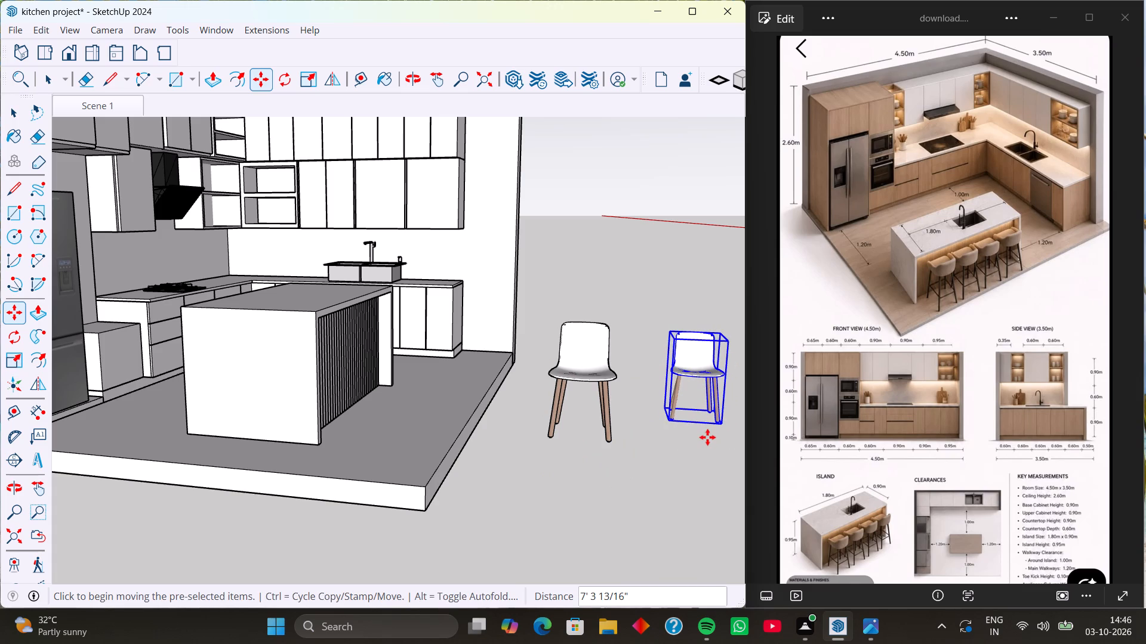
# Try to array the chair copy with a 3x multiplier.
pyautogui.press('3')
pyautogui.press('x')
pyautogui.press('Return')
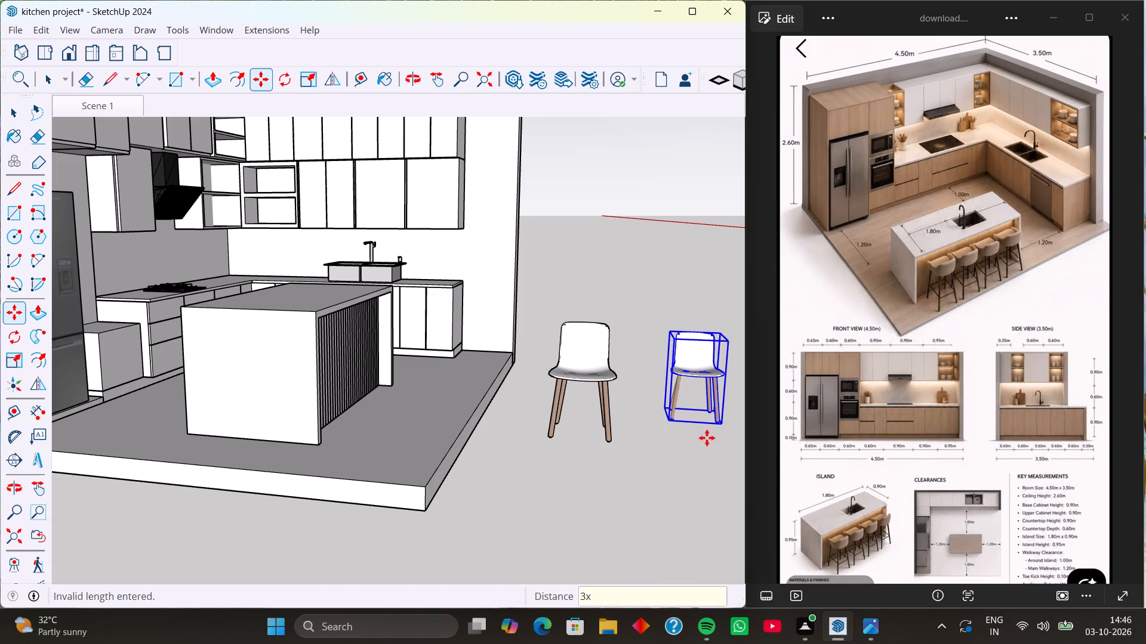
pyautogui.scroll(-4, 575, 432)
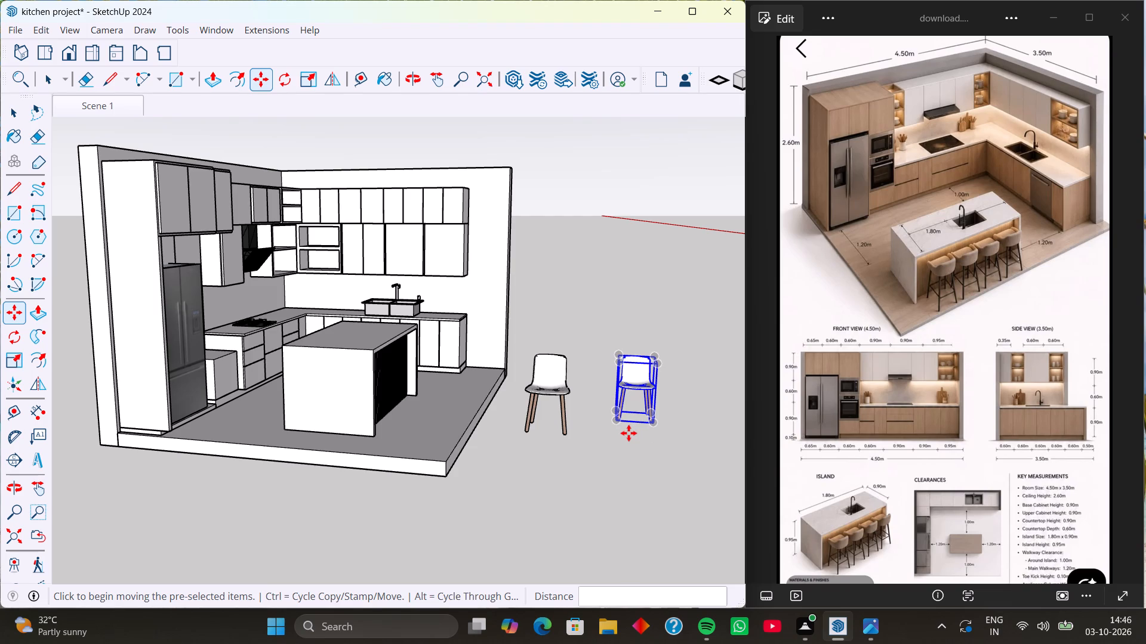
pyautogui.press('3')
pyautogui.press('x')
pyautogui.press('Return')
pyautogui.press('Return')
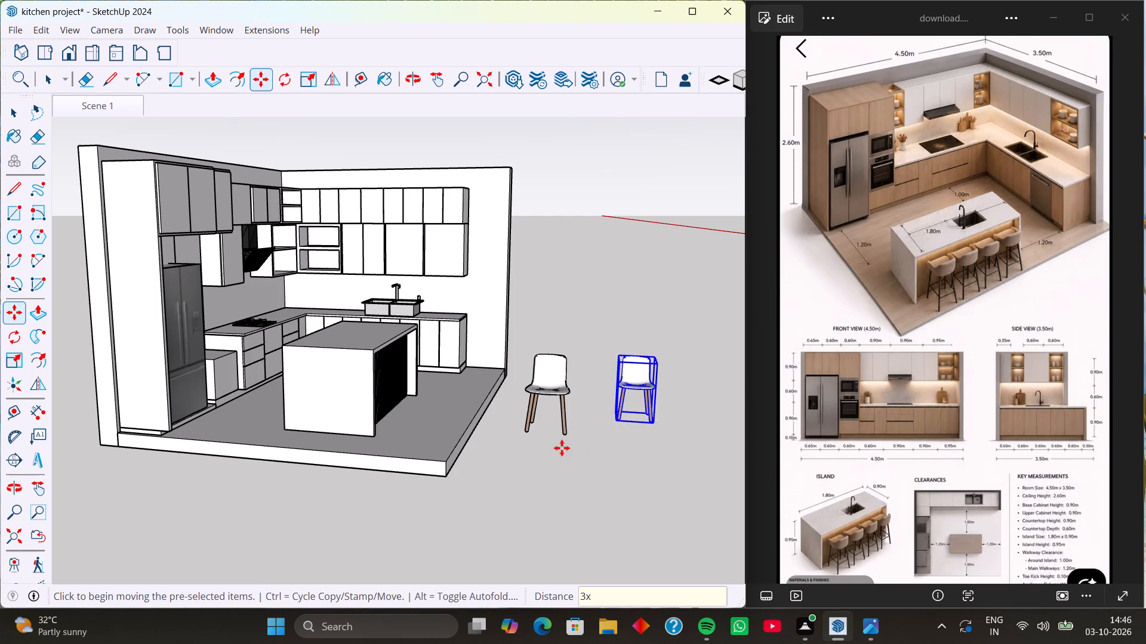
# Move the copied chair about 4' 8 5/8" closer to the original chair, keeping it outside the kitchen floor.
pyautogui.scroll(-5, 509, 450)
pyautogui.scroll(-3, 624, 456)
pyautogui.moveTo(581, 484); pyautogui.dragTo(336, 503, button='middle')
pyautogui.scroll(5, 535, 484)
pyautogui.scroll(6, 587, 484)
pyautogui.click(525, 482)
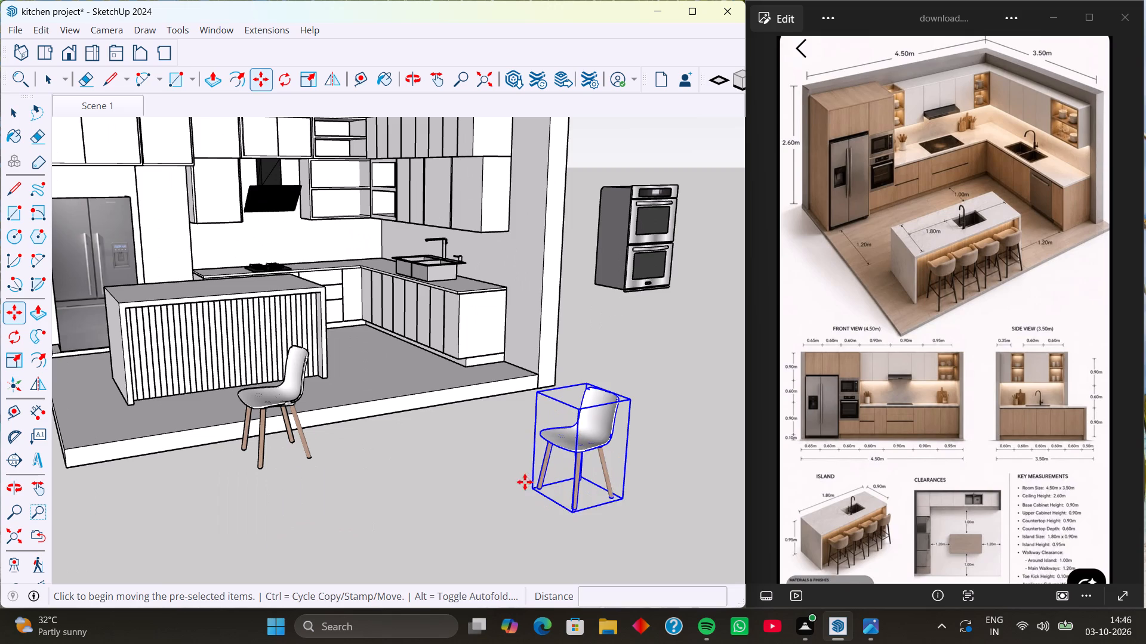
pyautogui.click(352, 506)
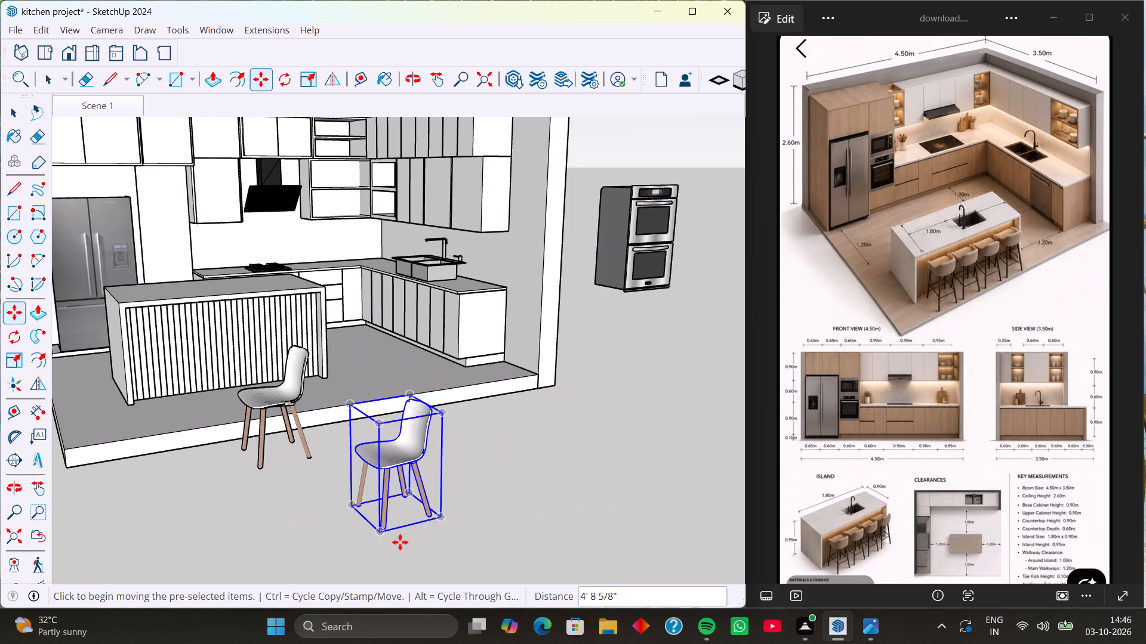
# Copy the second chair about 3' 3 3/16" away on the ground outside the kitchen, making a third chair.
pyautogui.click(375, 532)
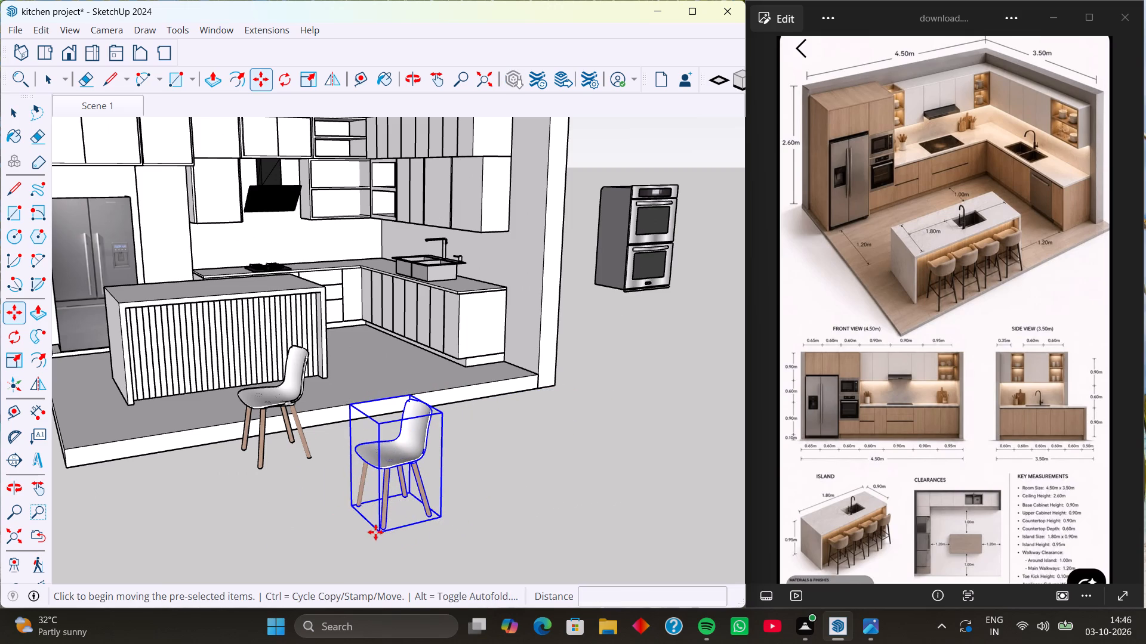
pyautogui.scroll(-3, 399, 528)
pyautogui.scroll(-2, 497, 547)
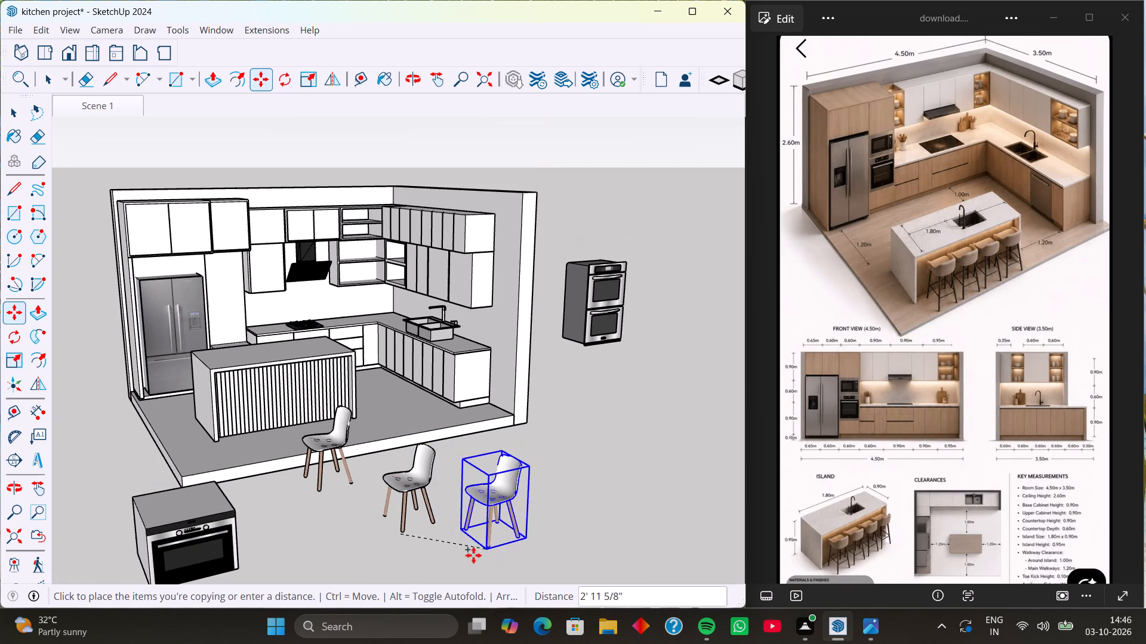
pyautogui.click(486, 561)
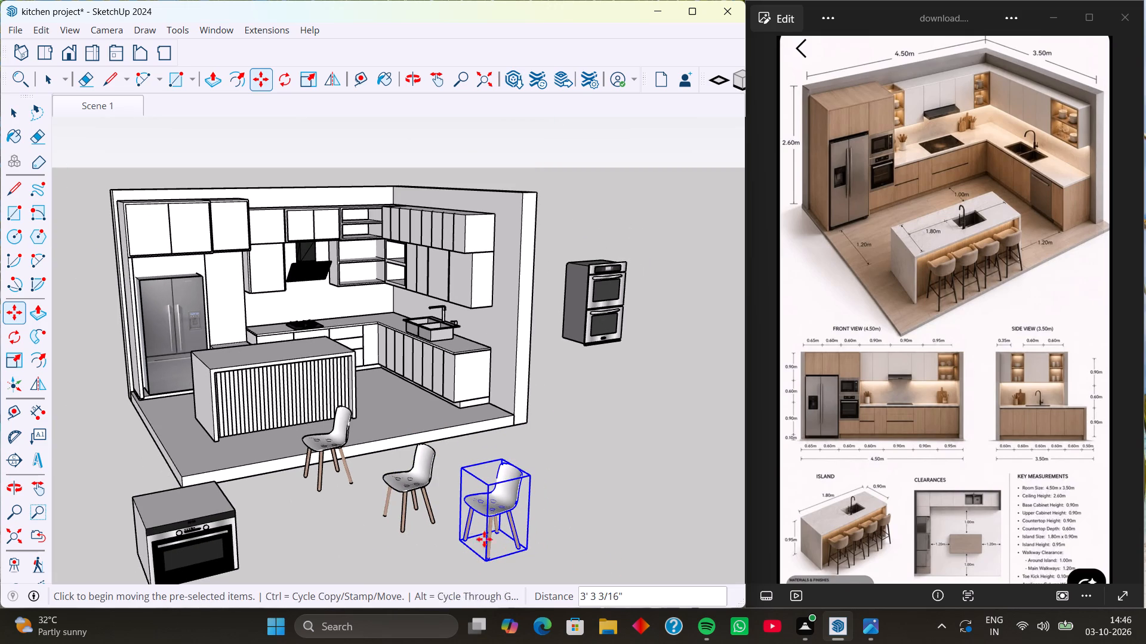
pyautogui.scroll(6, 448, 529)
pyautogui.press('space')
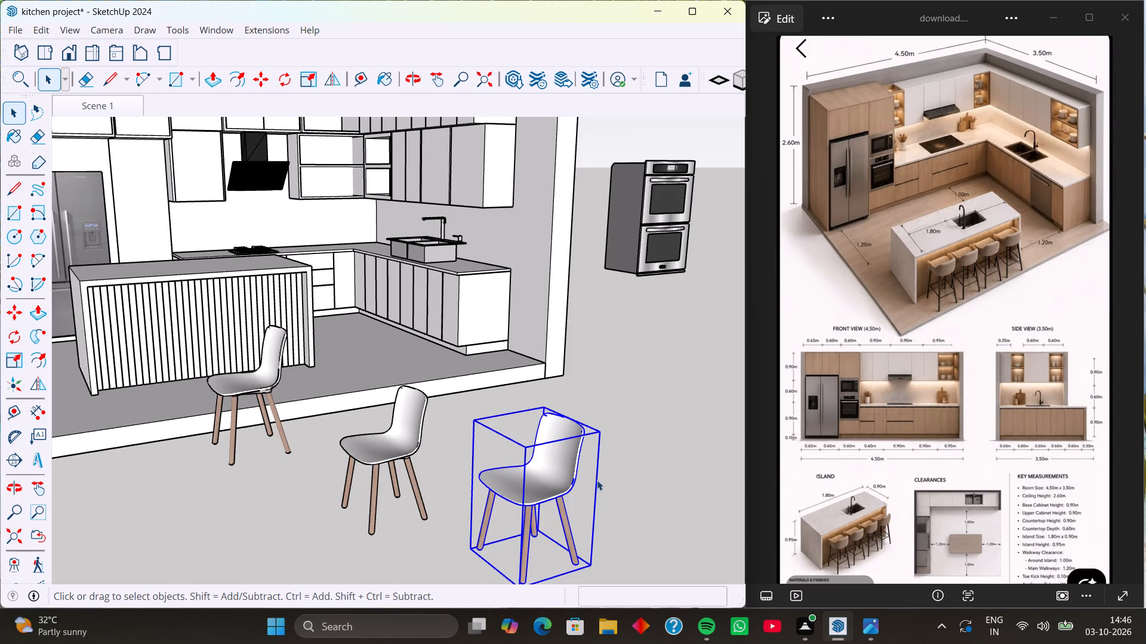
pyautogui.scroll(-4, 596, 480)
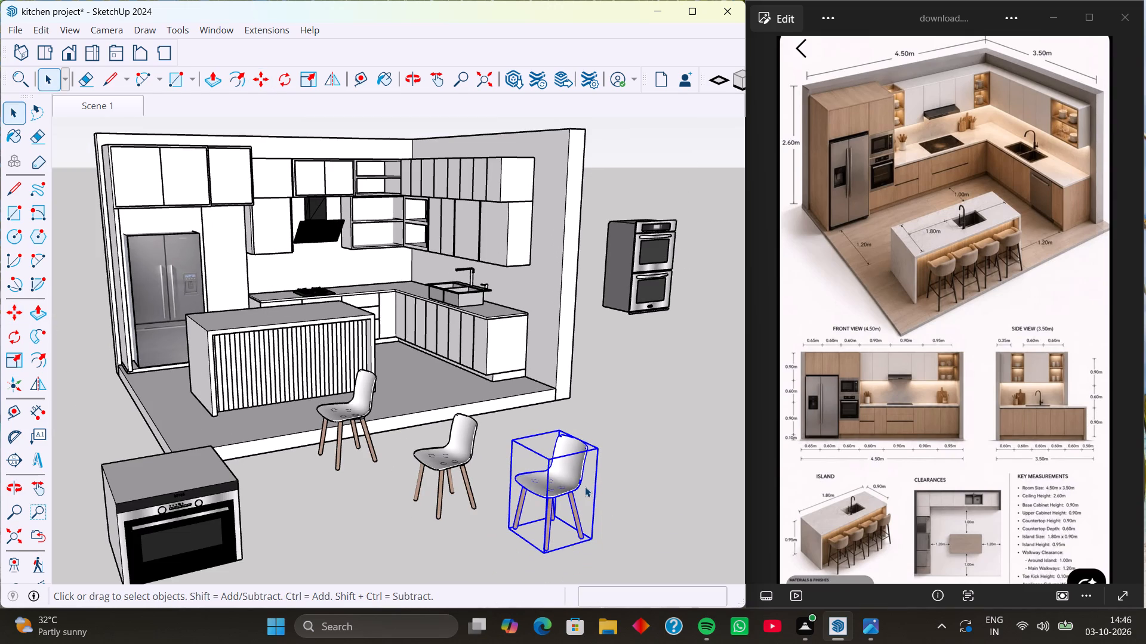
# Rotate the third chair 90 degrees about the vertical axis from a bottom corner of its bounding box.
pyautogui.press('q')
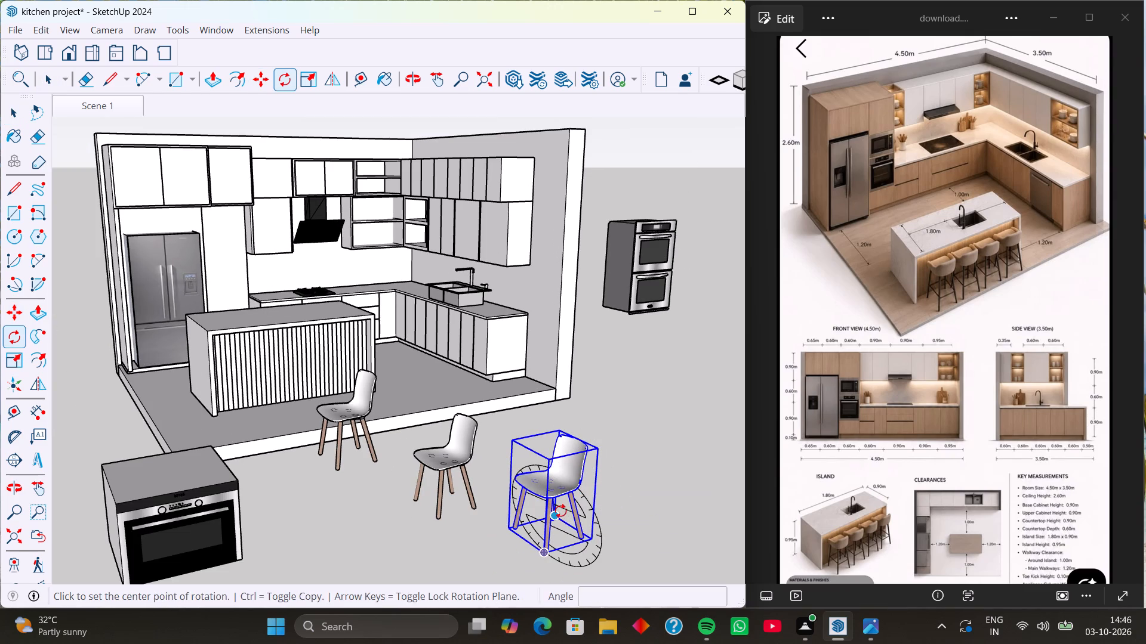
pyautogui.press('Up')
pyautogui.click(543, 550)
pyautogui.click(657, 475)
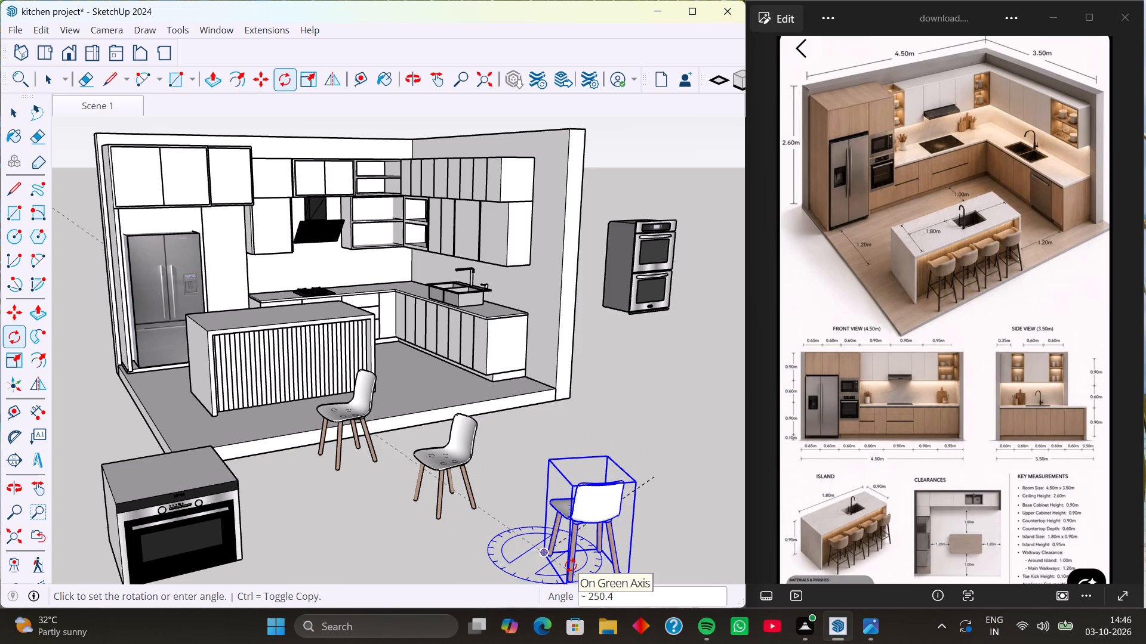
pyautogui.write('90')
pyautogui.press('Return')
# Rotate the third chair another 90 degrees about the vertical axis, pivoting on its nearest bottom corner.
pyautogui.scroll(3, 489, 528)
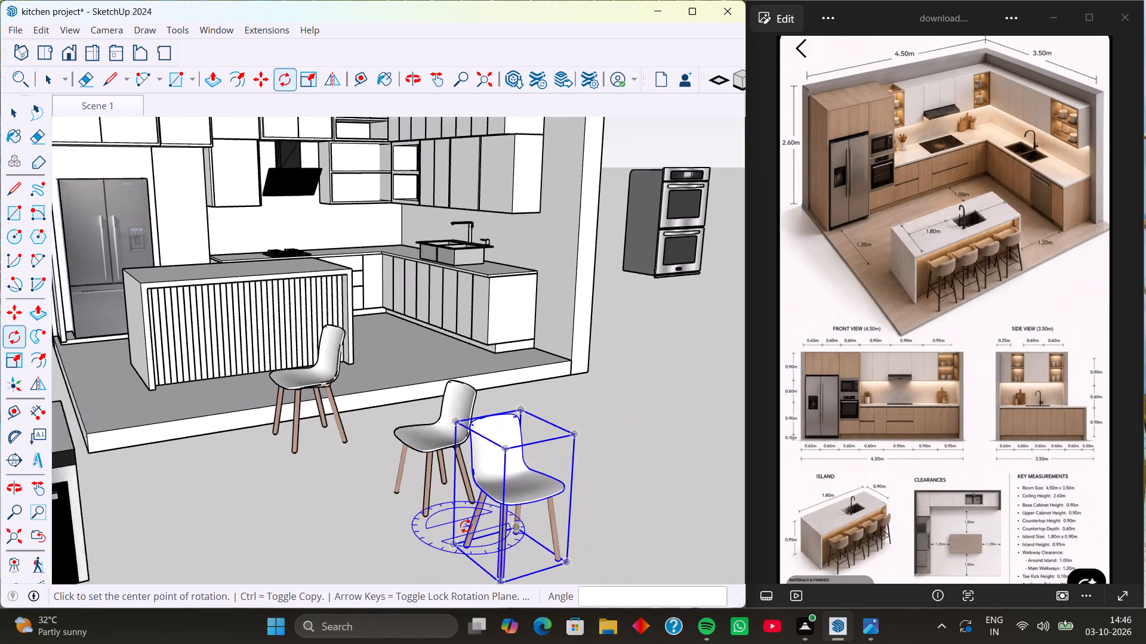
pyautogui.scroll(2, 466, 526)
pyautogui.scroll(4, 378, 511)
pyautogui.scroll(-4, 385, 397)
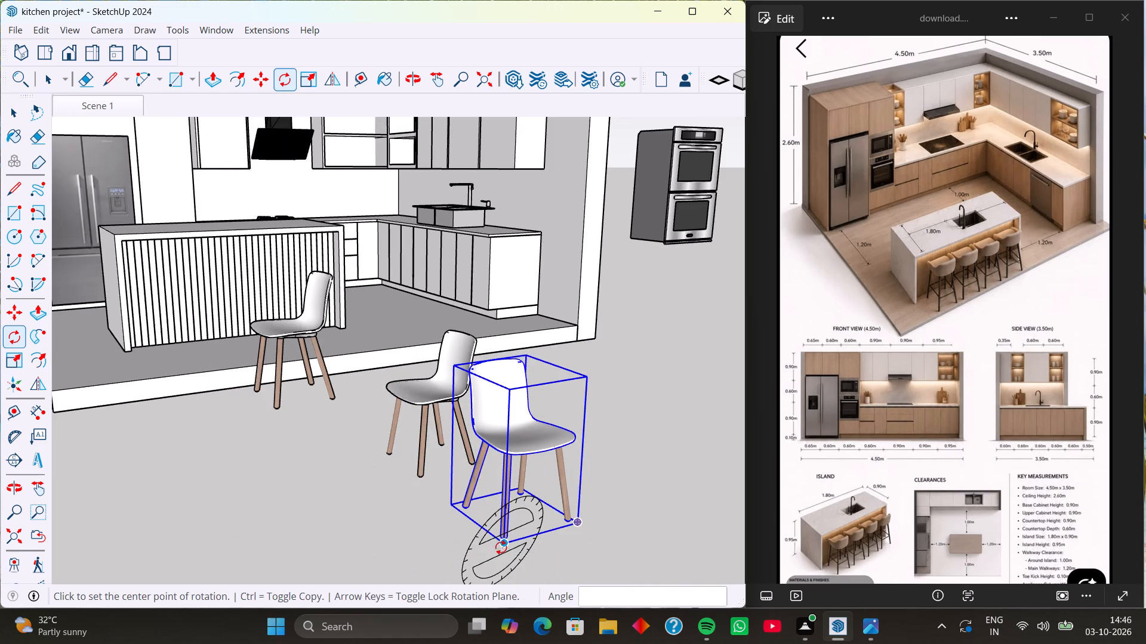
pyautogui.press('Up')
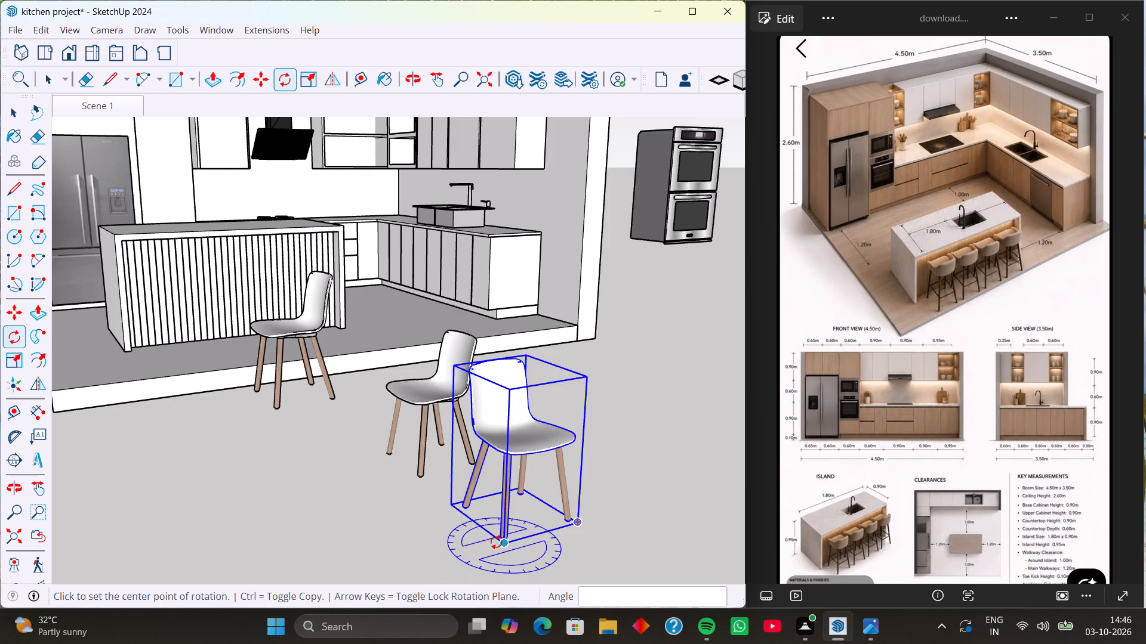
pyautogui.click(495, 542)
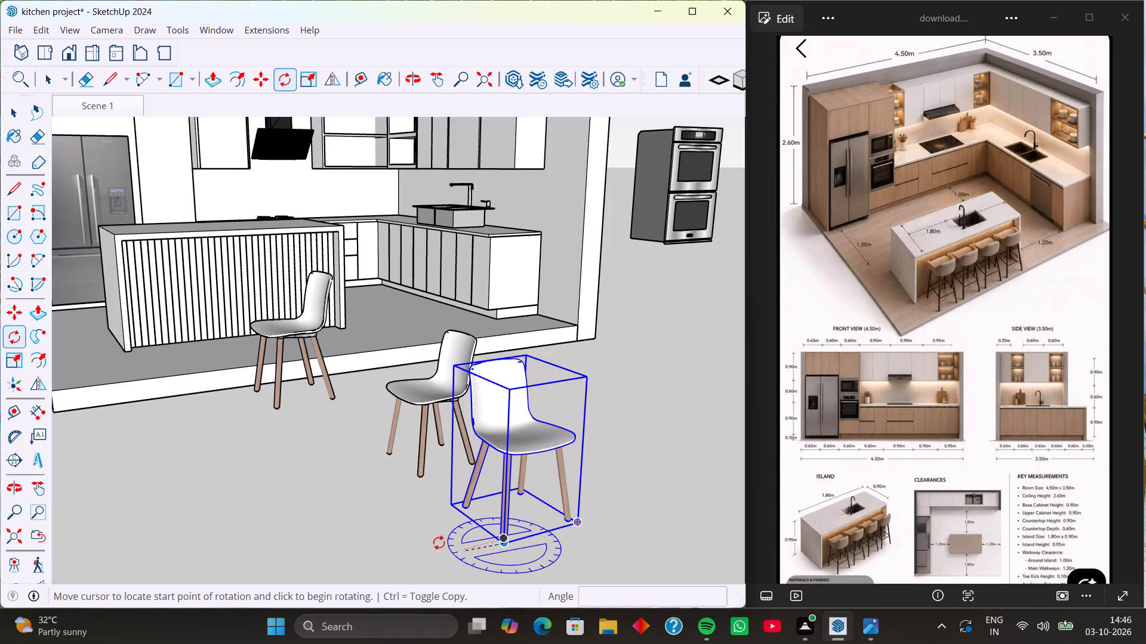
pyautogui.scroll(-1, 429, 537)
pyautogui.click(741, 512)
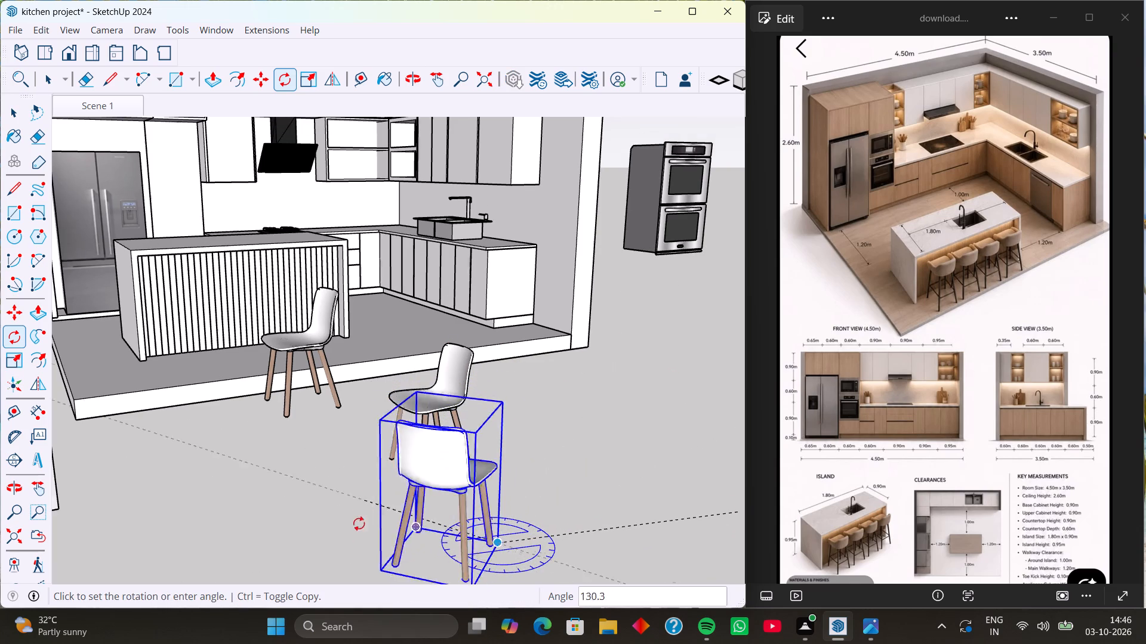
pyautogui.write('90')
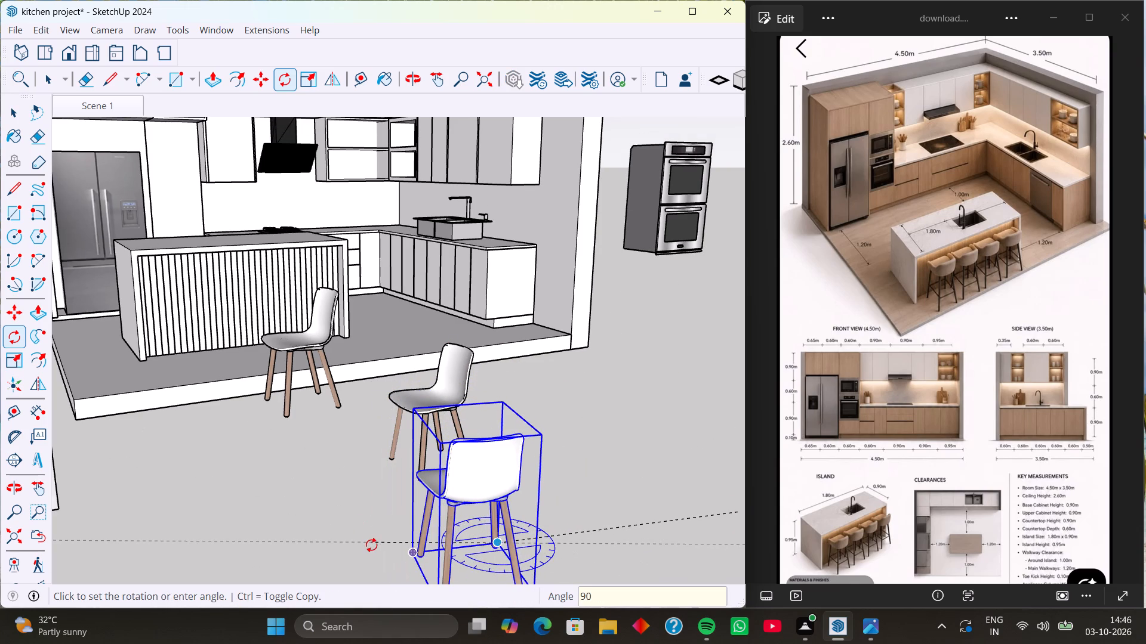
pyautogui.press('Return')
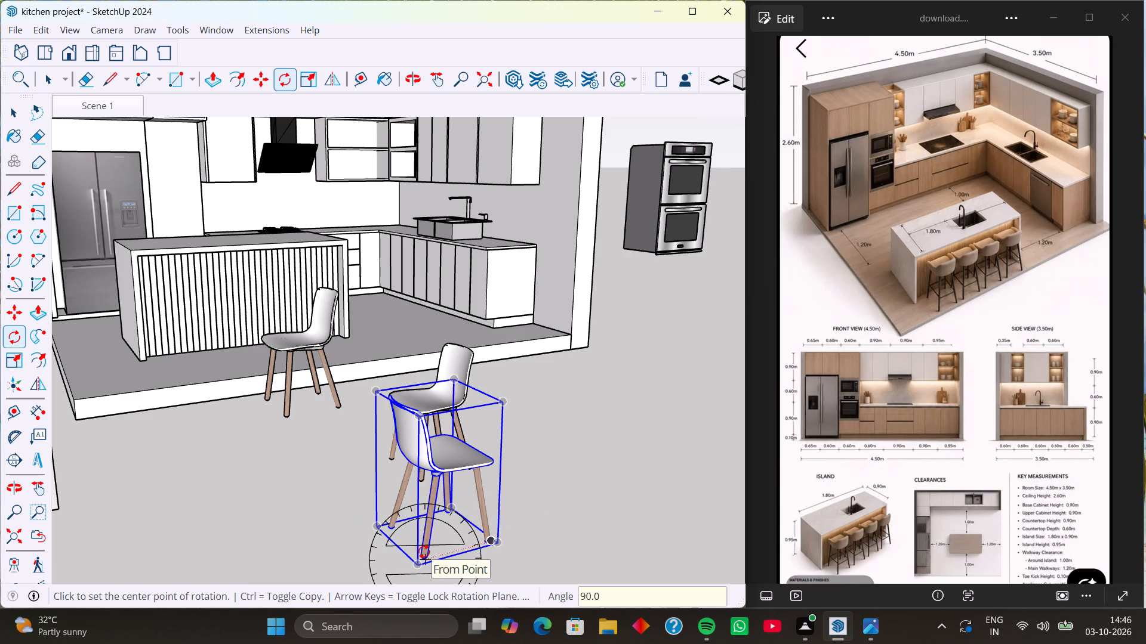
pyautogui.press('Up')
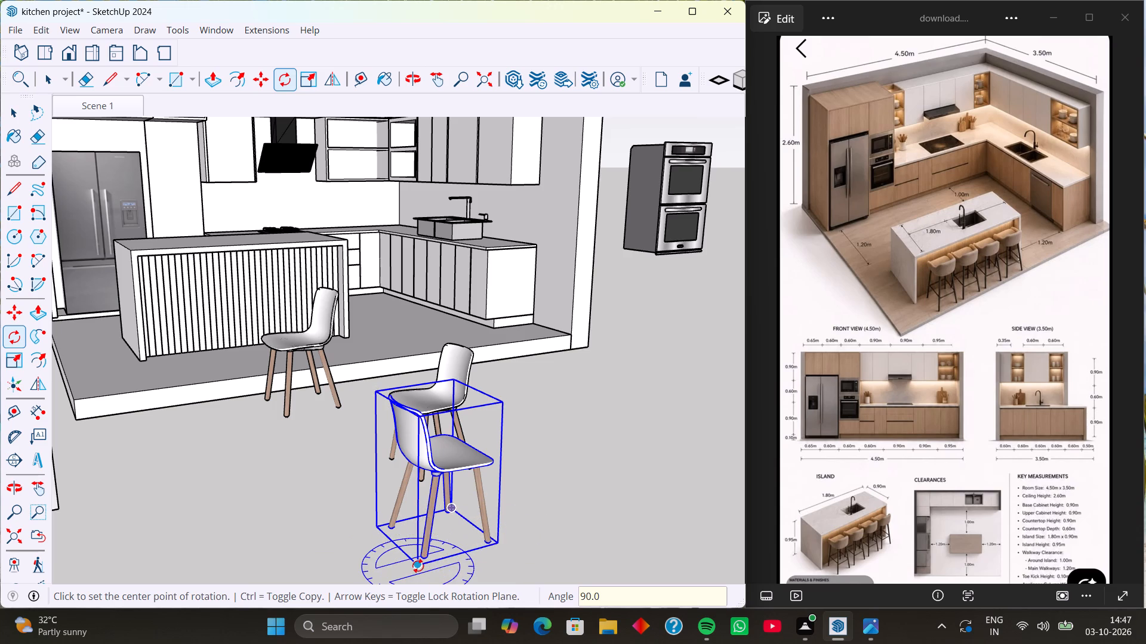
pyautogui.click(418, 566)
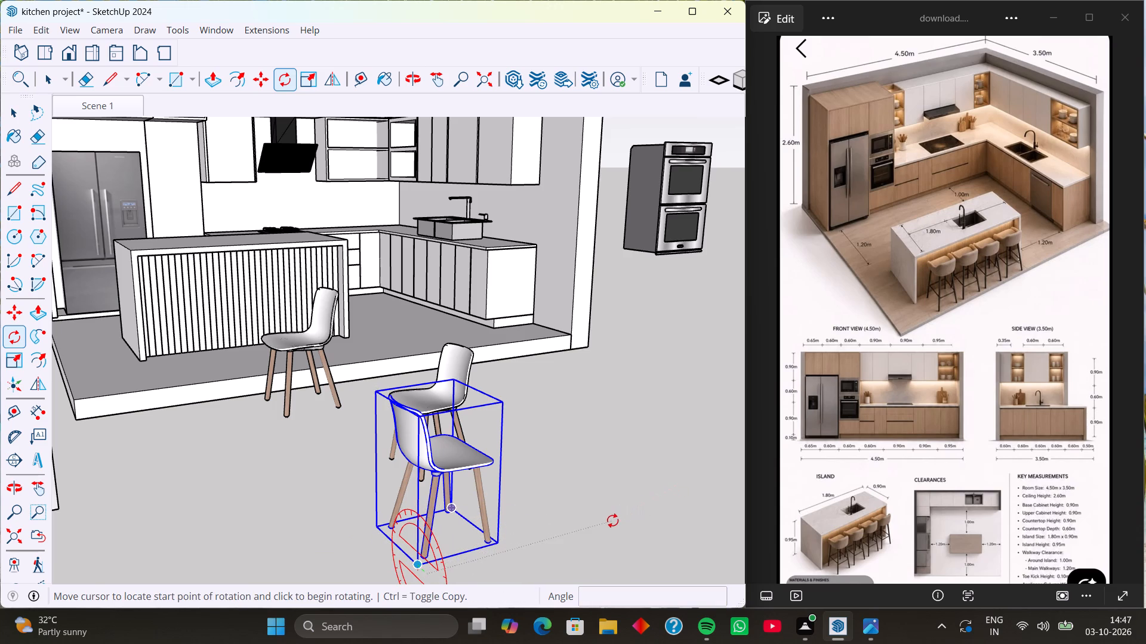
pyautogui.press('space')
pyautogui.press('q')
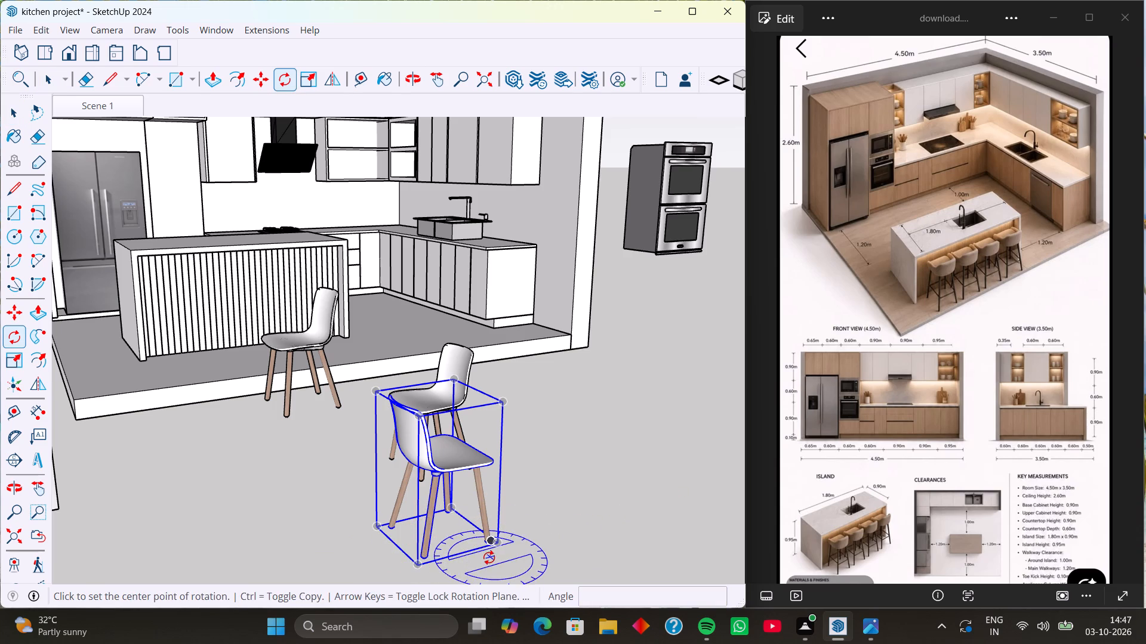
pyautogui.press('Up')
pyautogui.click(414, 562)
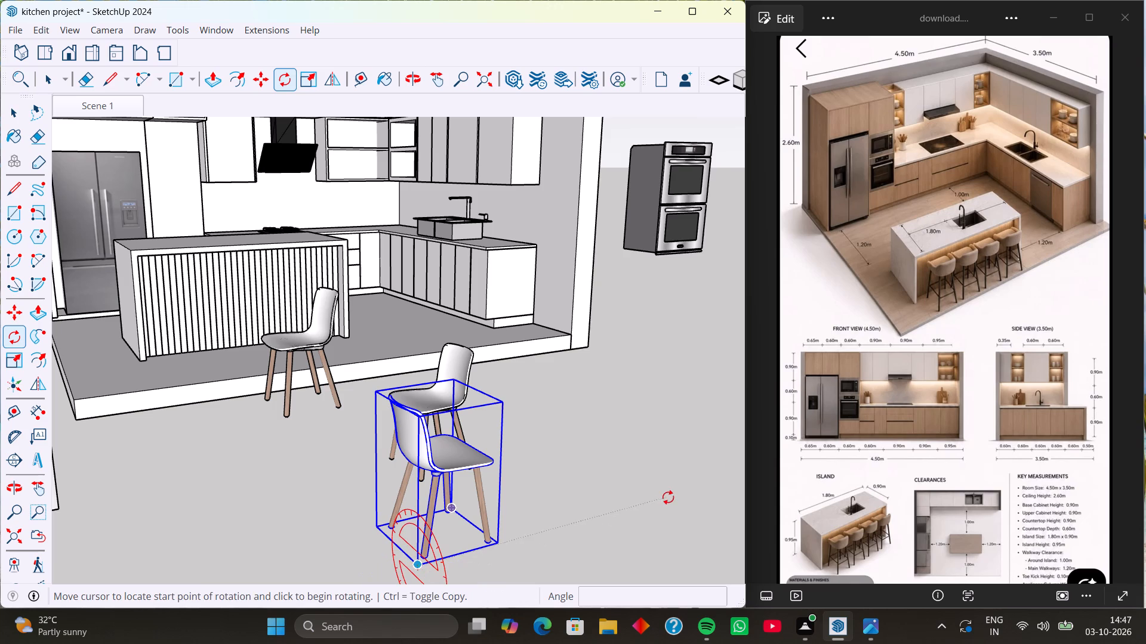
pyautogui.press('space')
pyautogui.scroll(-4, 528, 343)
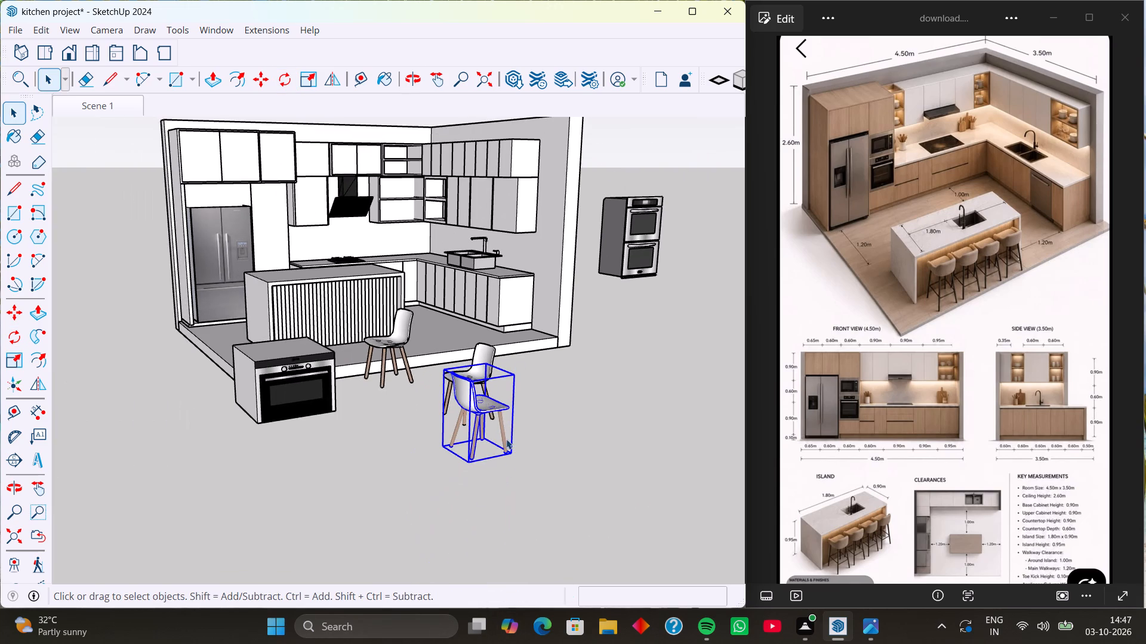
# Rotate the third chair a further 90 degrees about the vertical axis so its seat faces the island's slatted side.
pyautogui.press('q')
pyautogui.press('Up')
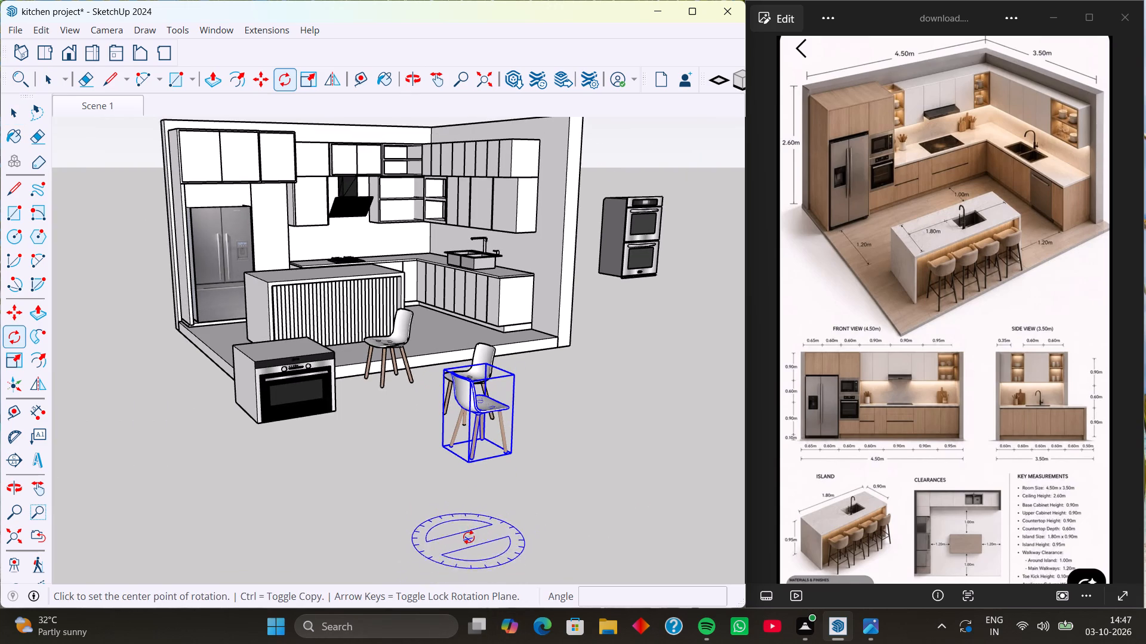
pyautogui.click(467, 465)
pyautogui.click(626, 445)
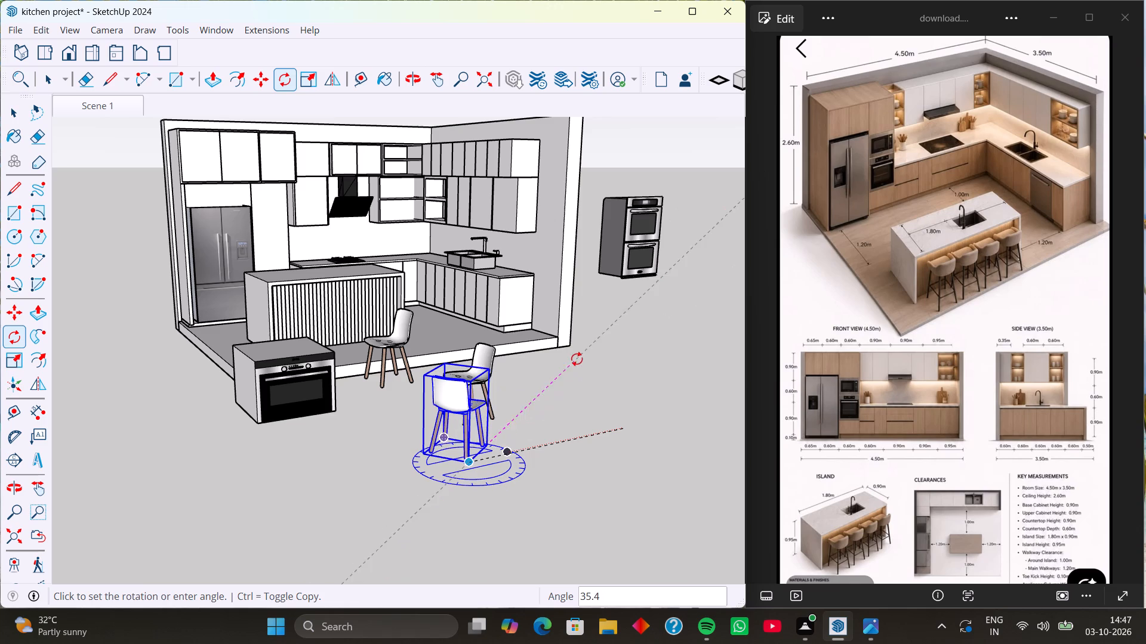
pyautogui.scroll(3, 683, 264)
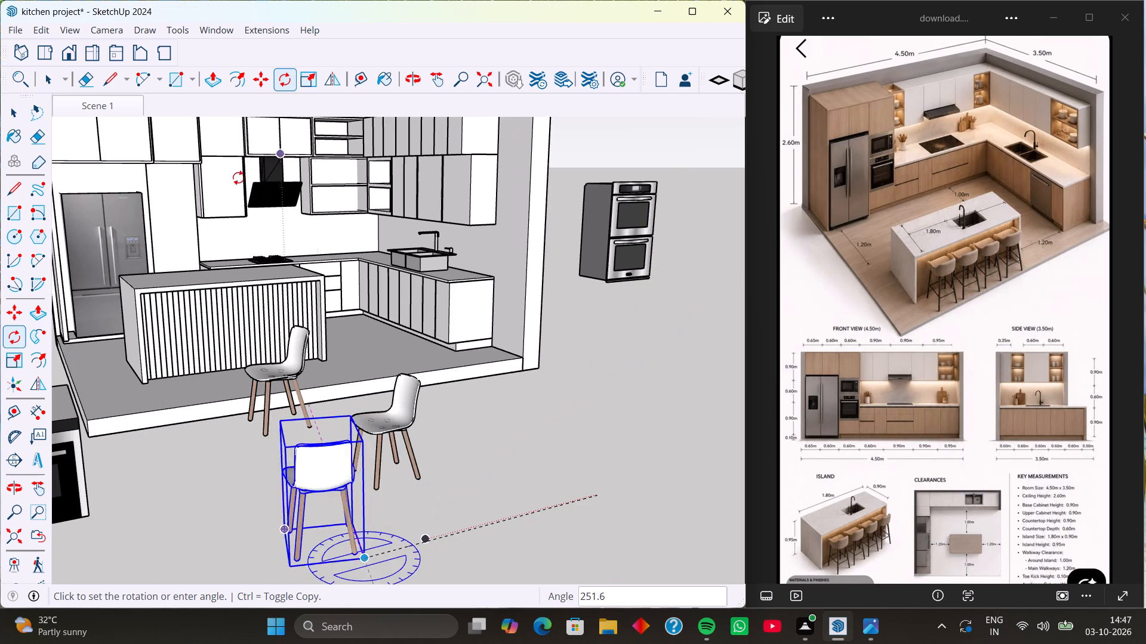
pyautogui.write('90')
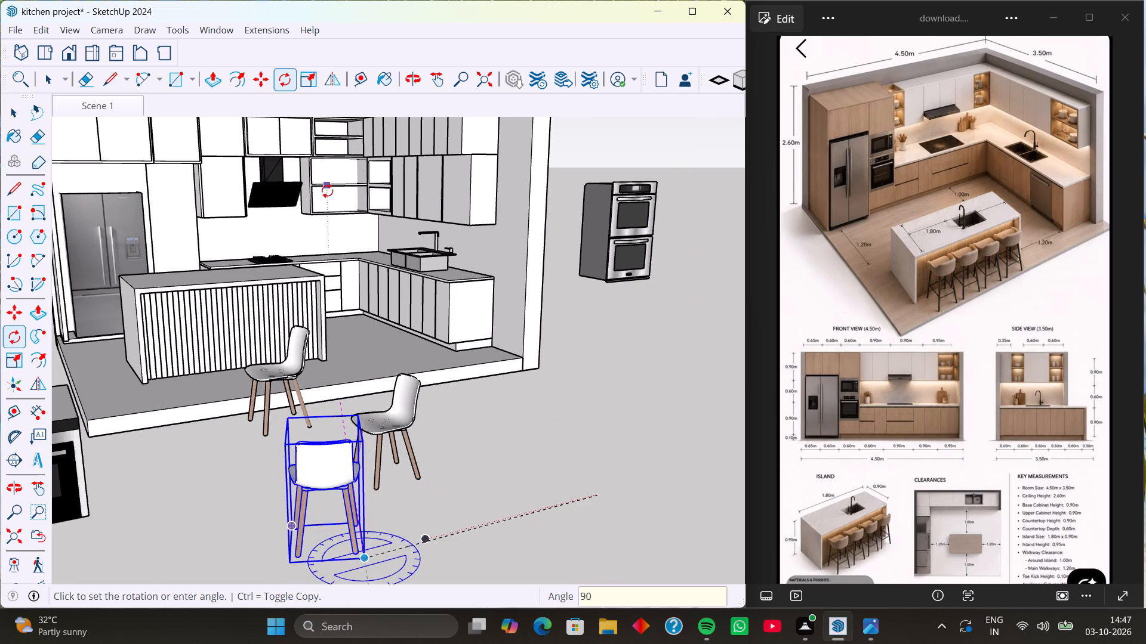
pyautogui.press('Return')
pyautogui.press('space')
pyautogui.scroll(3, 337, 559)
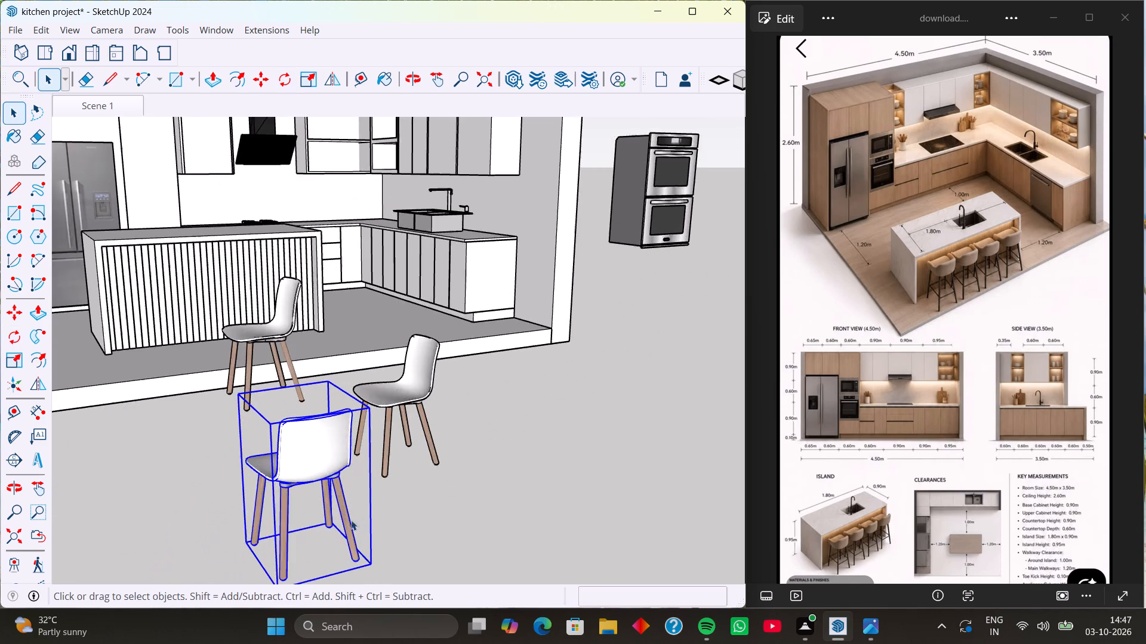
# Move the rotated chair about 9' 8 5/16" onto the kitchen floor beside the island's slatted panel.
pyautogui.scroll(-4, 365, 500)
pyautogui.press('m')
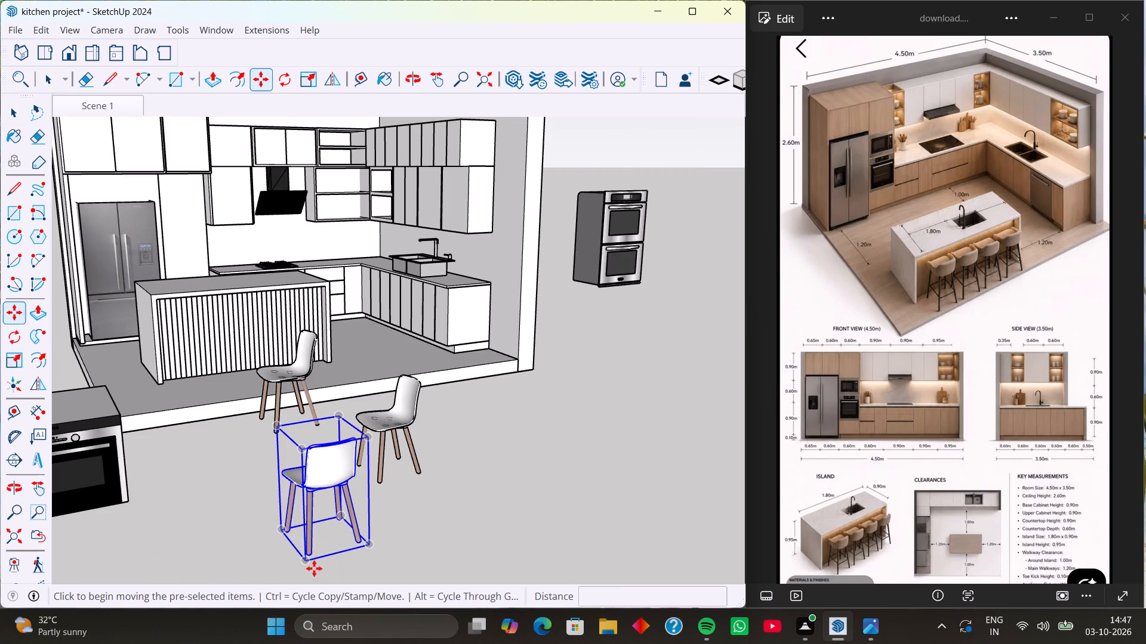
pyautogui.click(309, 563)
pyautogui.scroll(5, 198, 423)
pyautogui.scroll(4, 170, 350)
pyautogui.moveTo(176, 350); pyautogui.dragTo(183, 359, button='middle')
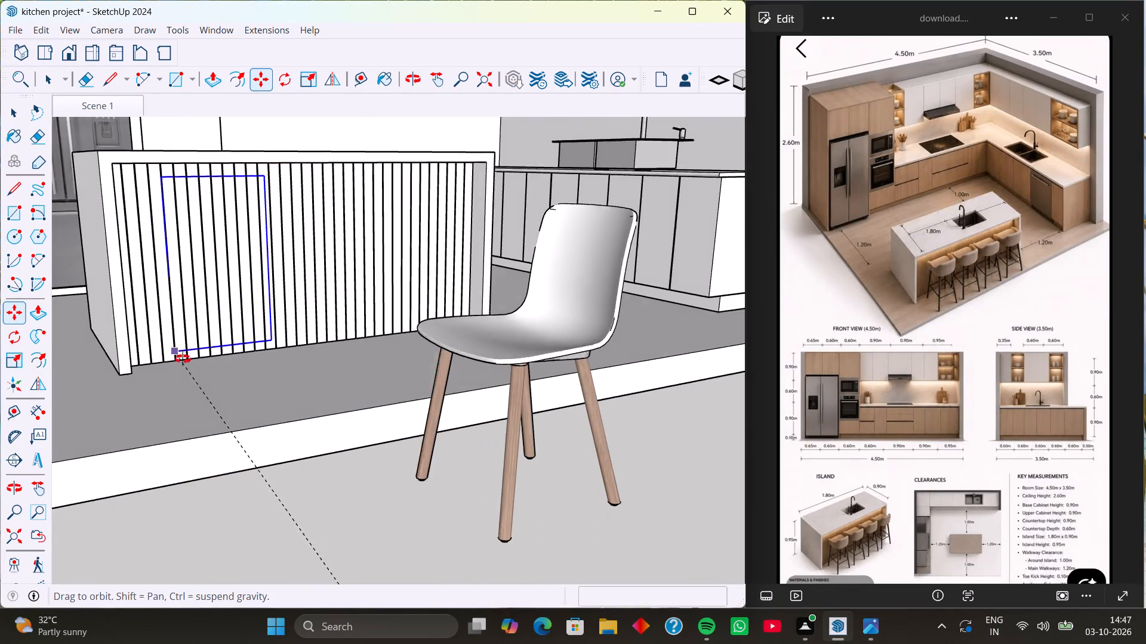
pyautogui.moveTo(183, 359); pyautogui.dragTo(377, 389, button='middle')
pyautogui.scroll(1, 375, 389)
pyautogui.click(437, 459)
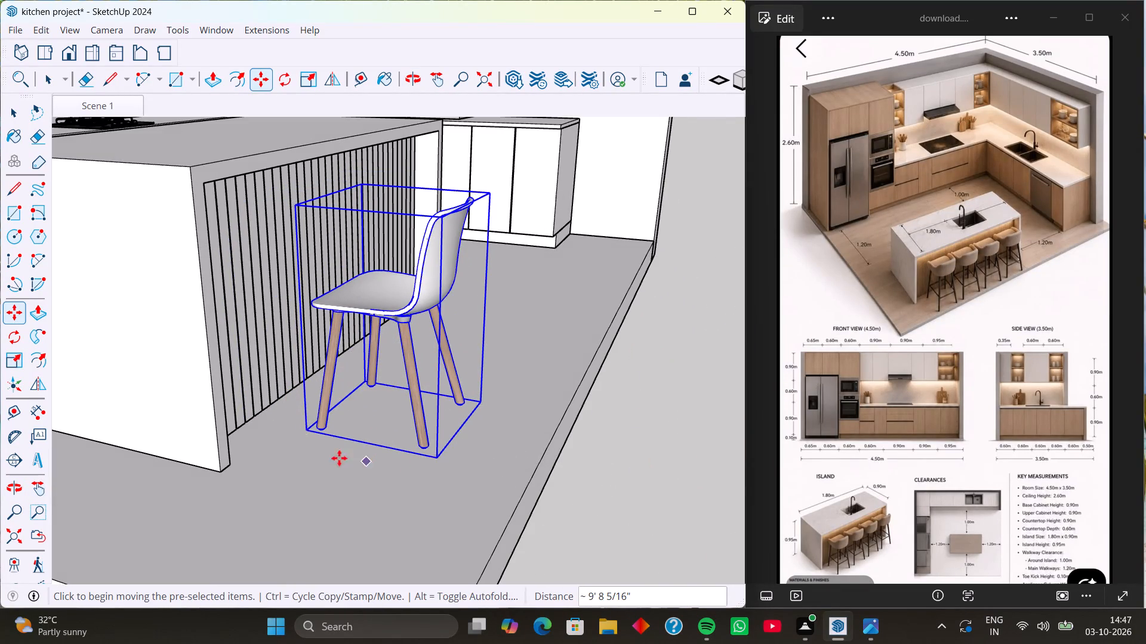
# Move the chair about 1' 15/16" so its base corner meets the bottom of the island's end panel, and deselect it.
pyautogui.click(309, 432)
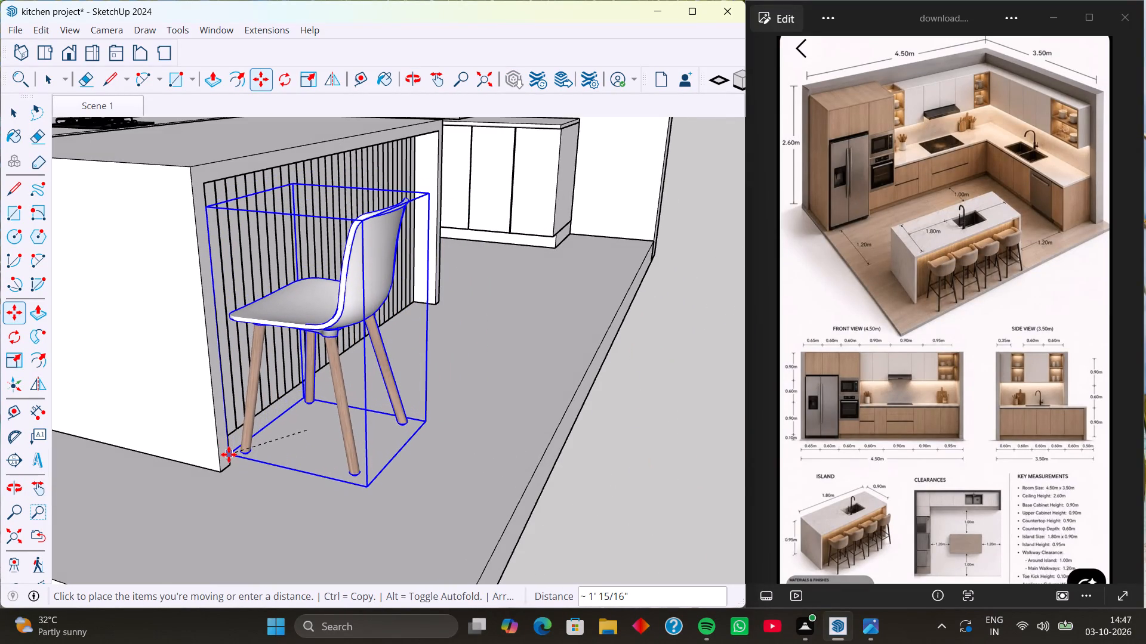
pyautogui.click(229, 454)
pyautogui.scroll(4, 327, 457)
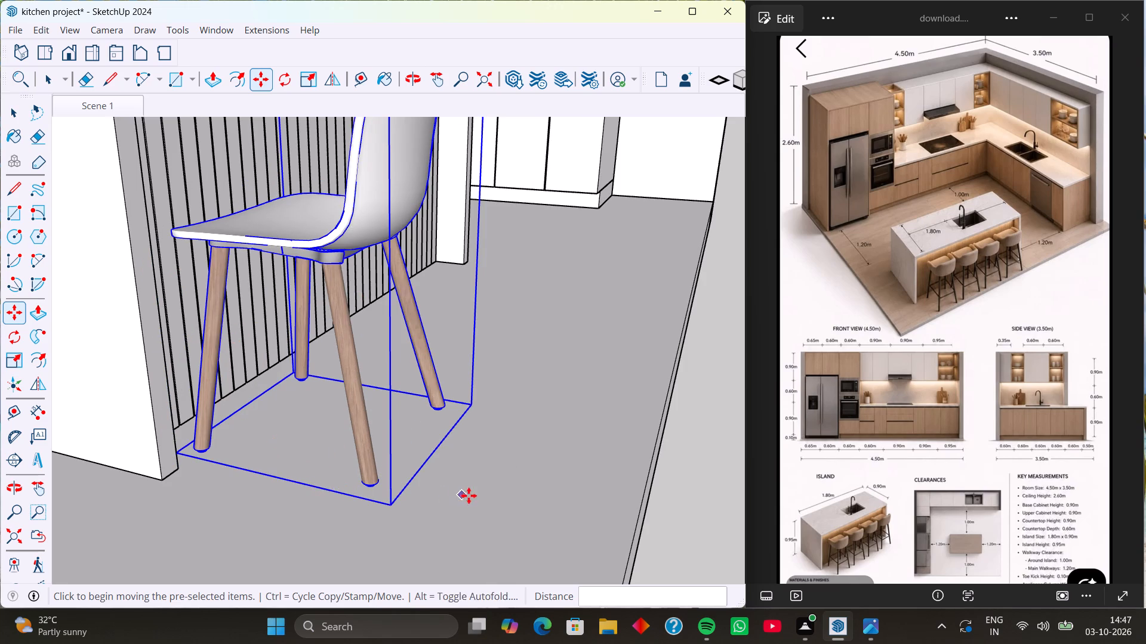
pyautogui.press('space')
pyautogui.click(473, 488)
# Copy the chair at the island's fridge end about 1' 7 13/16" along the slatted side as a second seat.
pyautogui.scroll(-3, 454, 482)
pyautogui.moveTo(430, 454); pyautogui.dragTo(228, 500, button='middle')
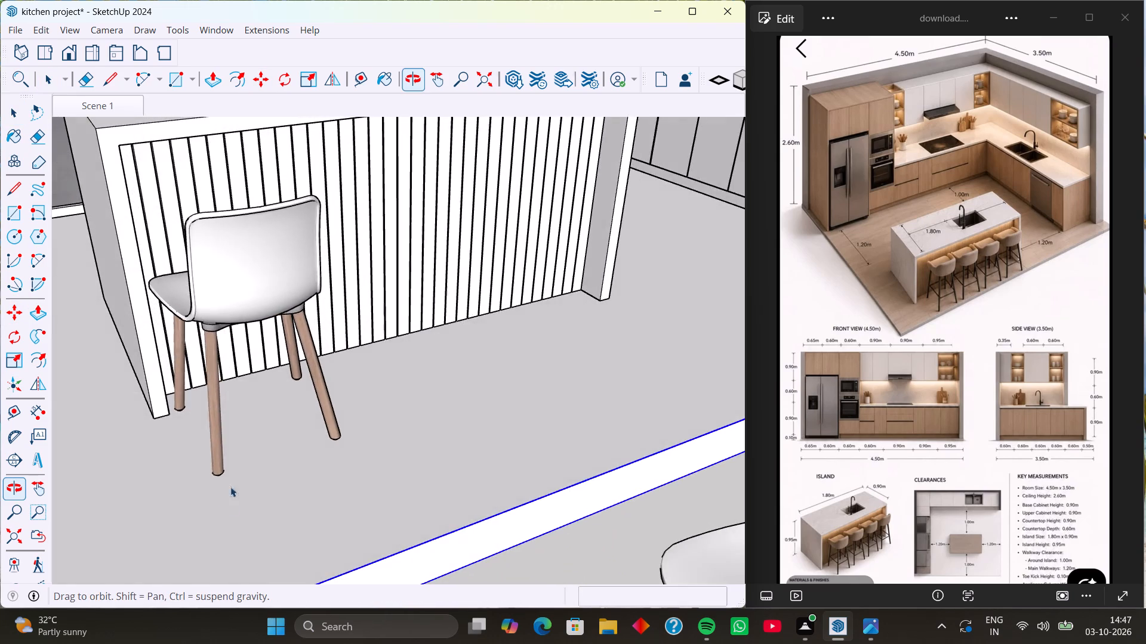
pyautogui.scroll(-6, 340, 400)
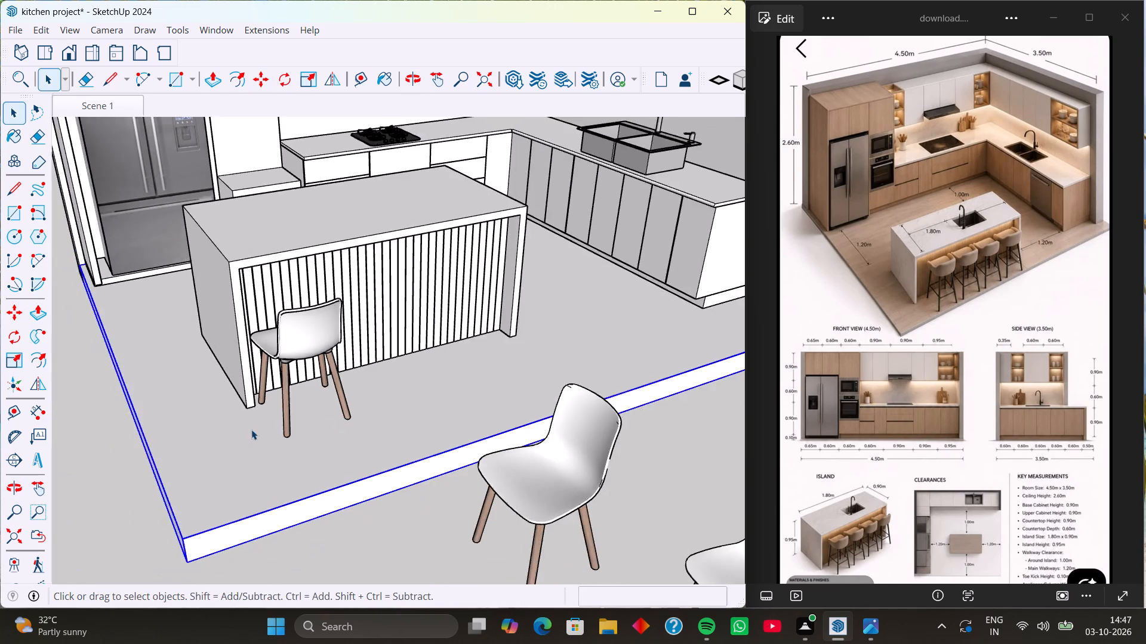
pyautogui.moveTo(252, 406); pyautogui.dragTo(555, 377, button='middle')
pyautogui.scroll(2, 440, 364)
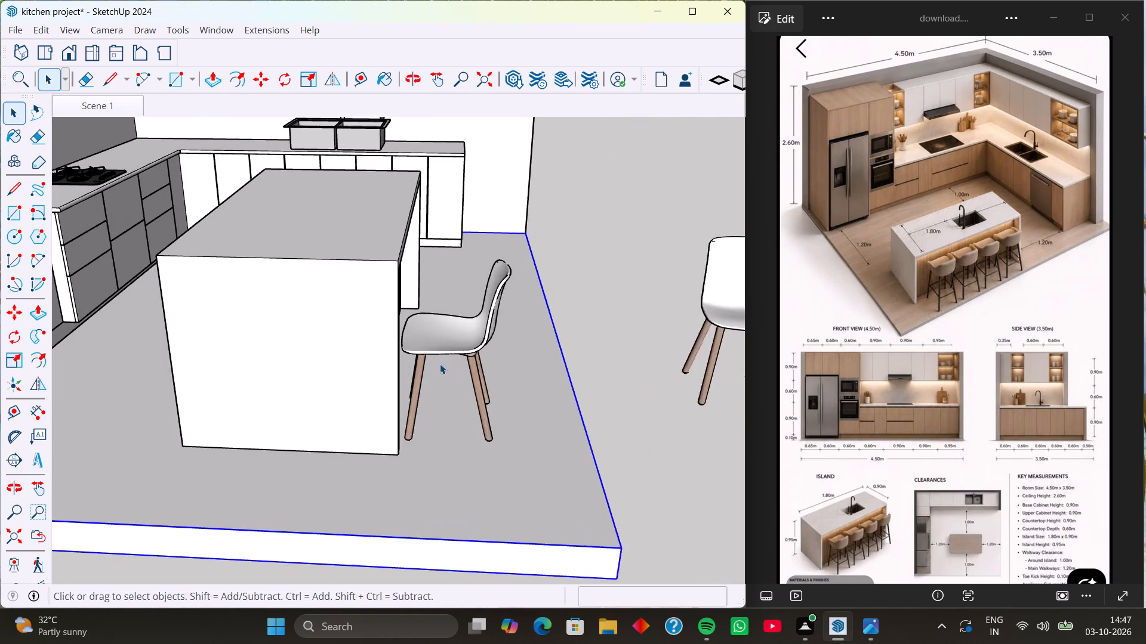
pyautogui.scroll(1, 440, 364)
pyautogui.moveTo(435, 357); pyautogui.dragTo(529, 351, button='middle')
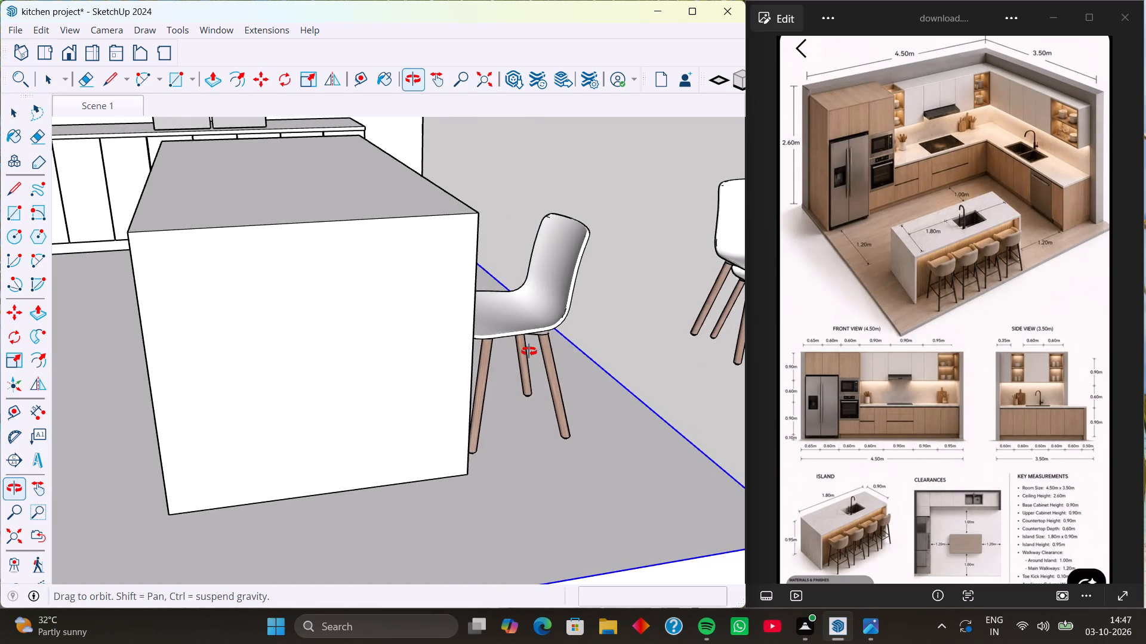
pyautogui.moveTo(529, 351); pyautogui.dragTo(446, 360, button='middle')
pyautogui.scroll(1, 441, 362)
pyautogui.scroll(-1, 440, 363)
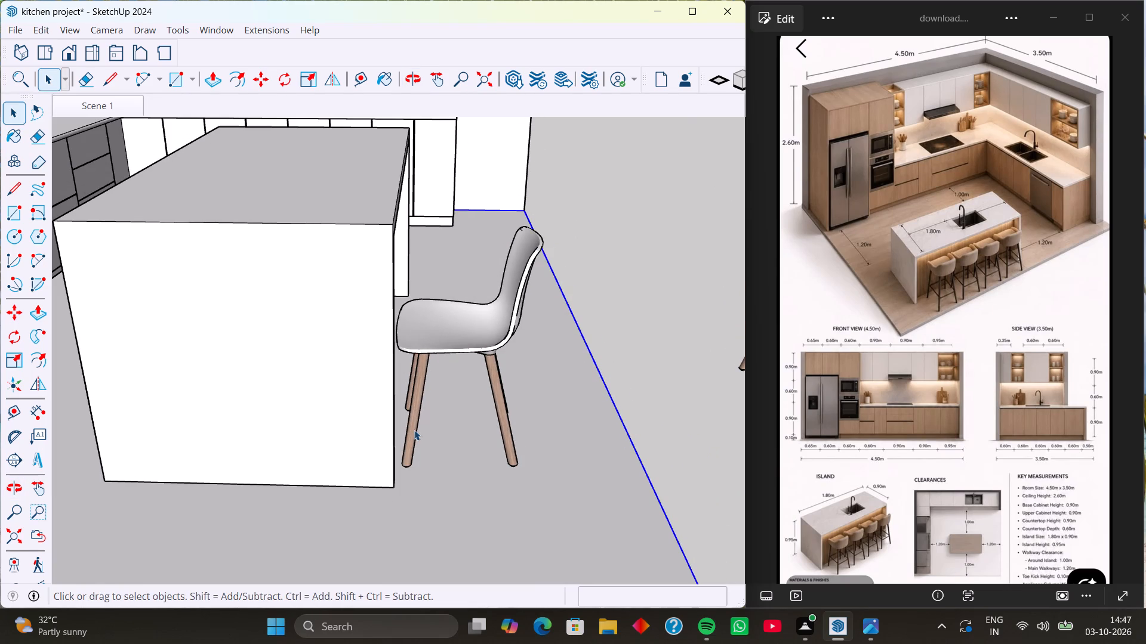
pyautogui.click(414, 430)
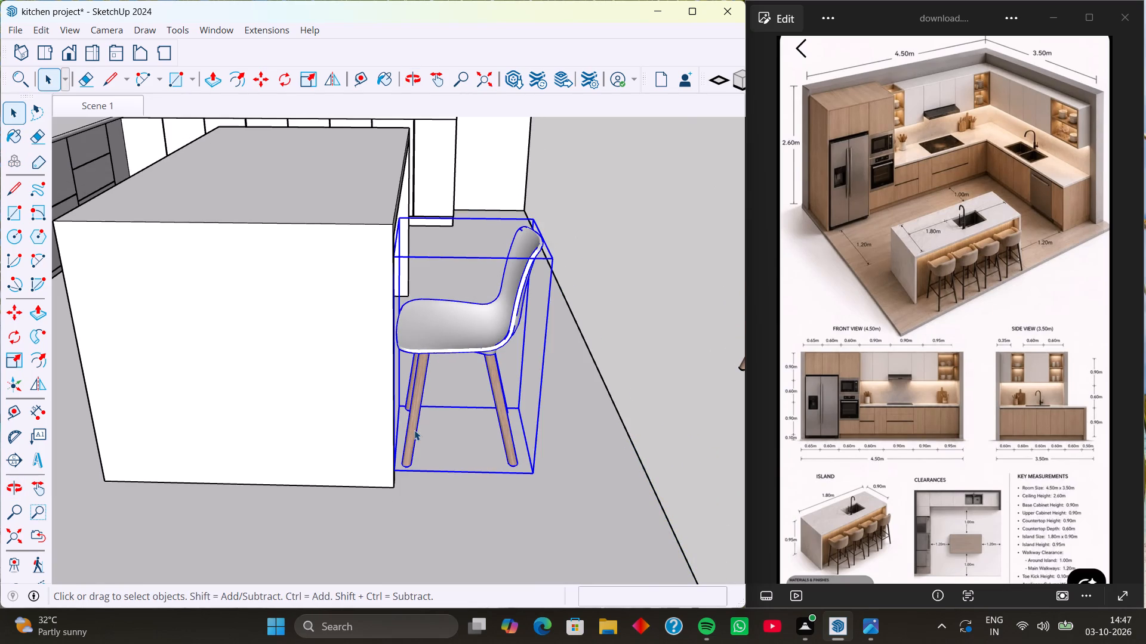
pyautogui.scroll(-3, 414, 430)
pyautogui.scroll(-5, 508, 452)
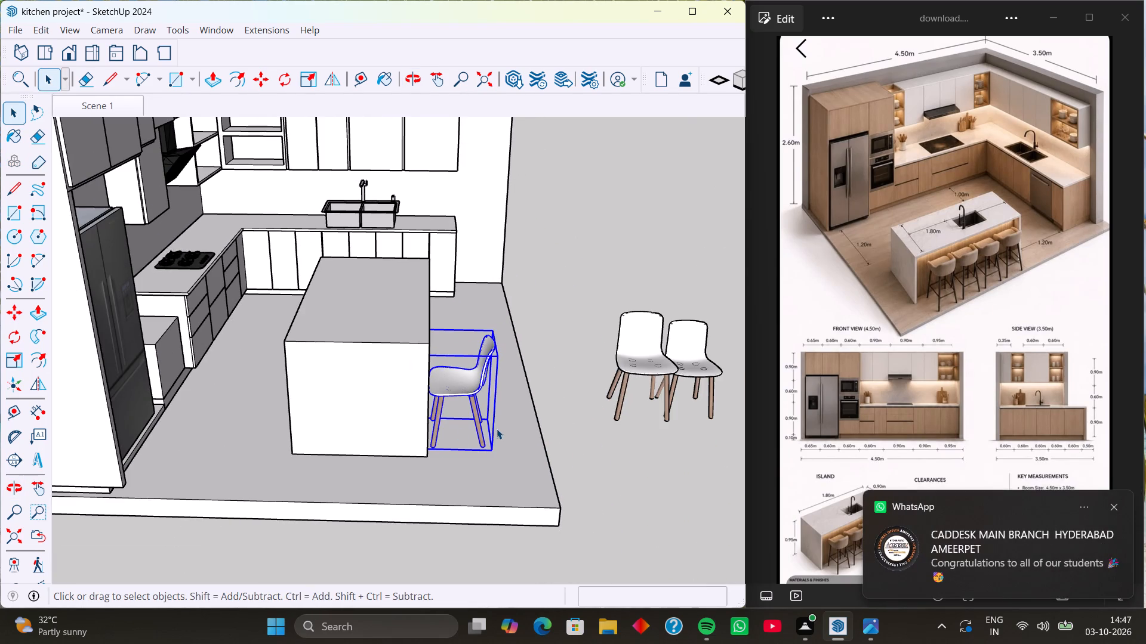
pyautogui.moveTo(461, 431); pyautogui.dragTo(93, 411, button='middle')
pyautogui.scroll(6, 282, 385)
pyautogui.moveTo(361, 429); pyautogui.dragTo(313, 441, button='middle')
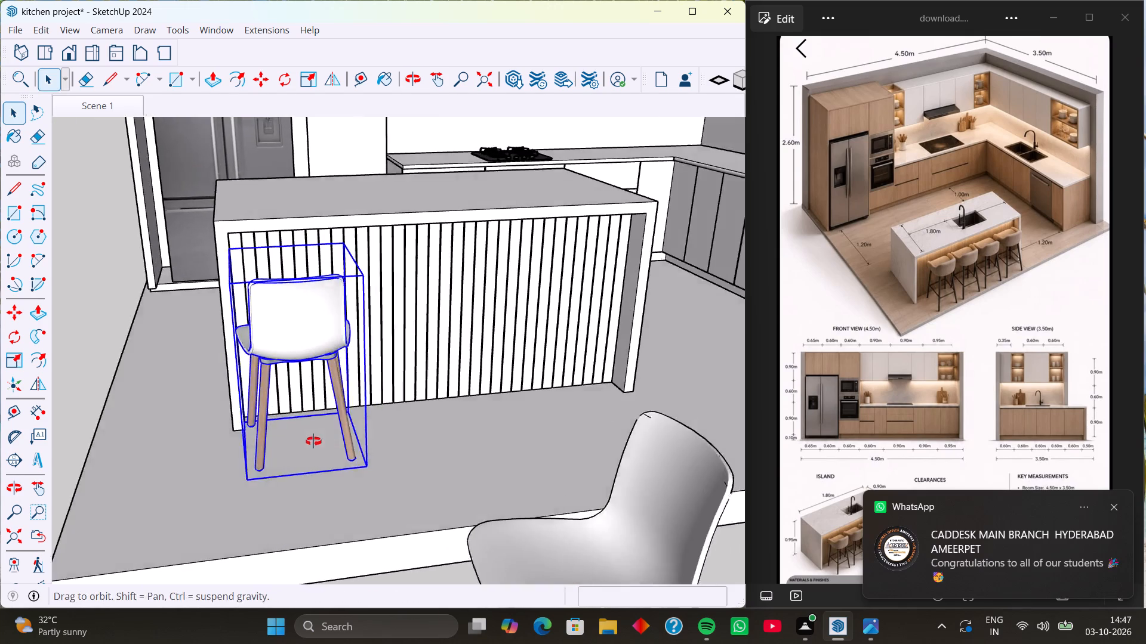
pyautogui.moveTo(313, 441); pyautogui.dragTo(310, 442, button='middle')
pyautogui.press('m')
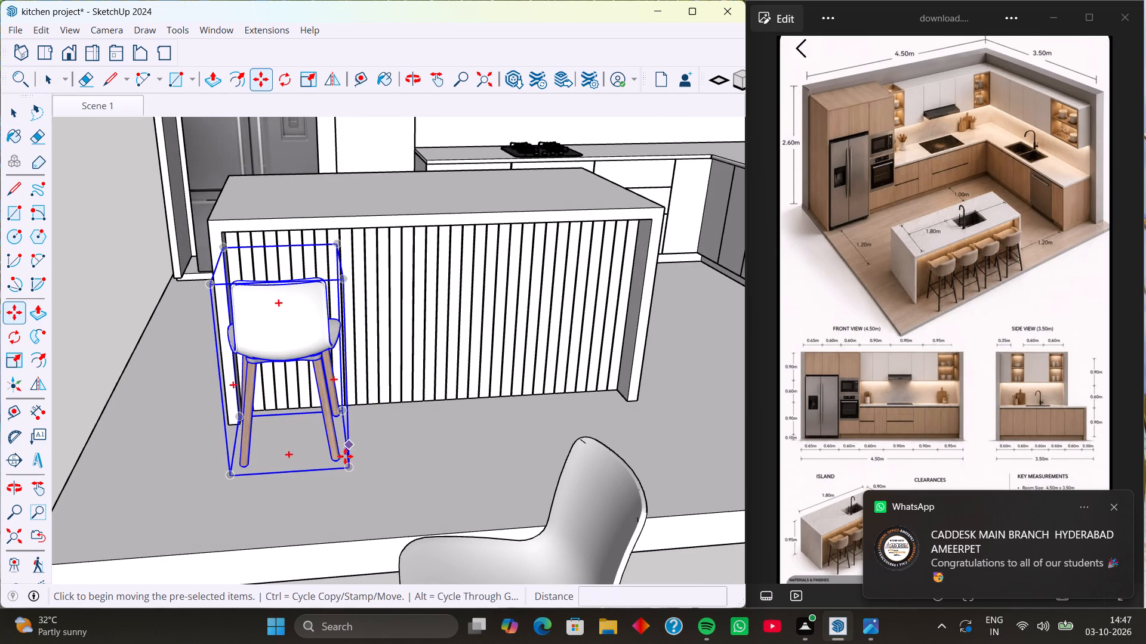
pyautogui.click(230, 473)
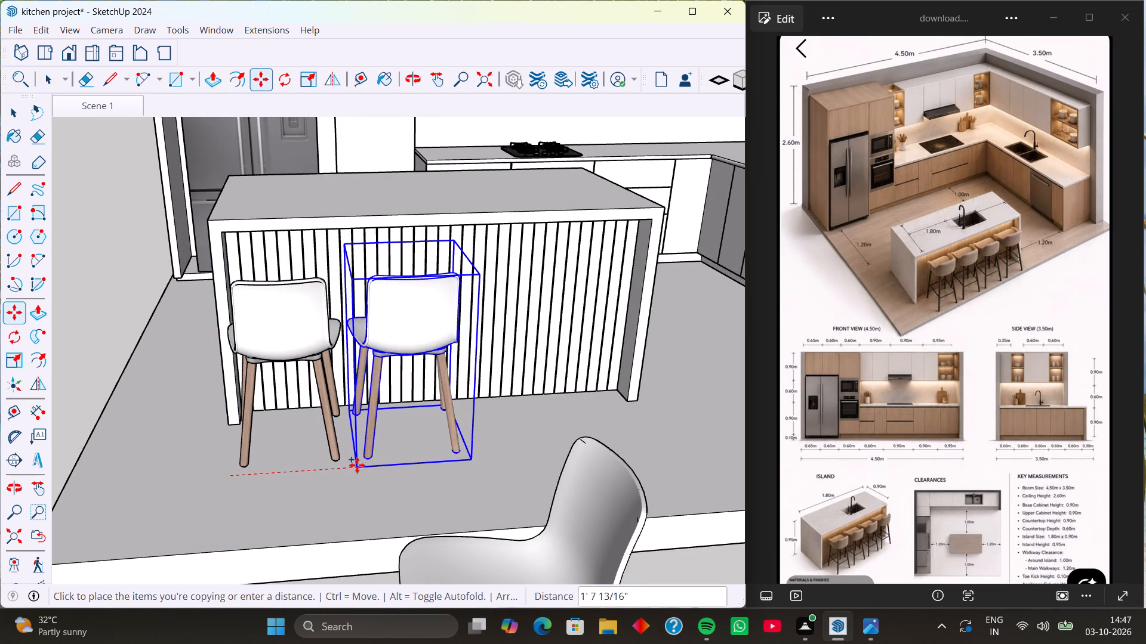
pyautogui.click(354, 466)
# Copy the second chair about 1' 11 9/16" further along the slatted side as a third seat, and deselect it.
pyautogui.click(354, 466)
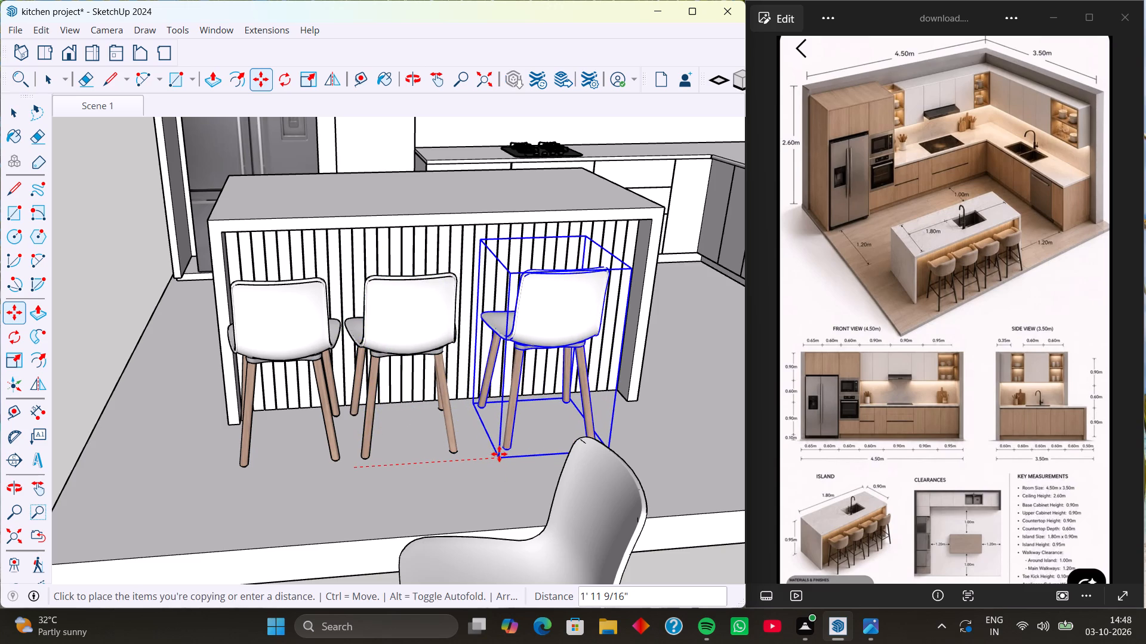
pyautogui.click(499, 454)
pyautogui.scroll(-3, 409, 438)
pyautogui.press('space')
pyautogui.click(389, 450)
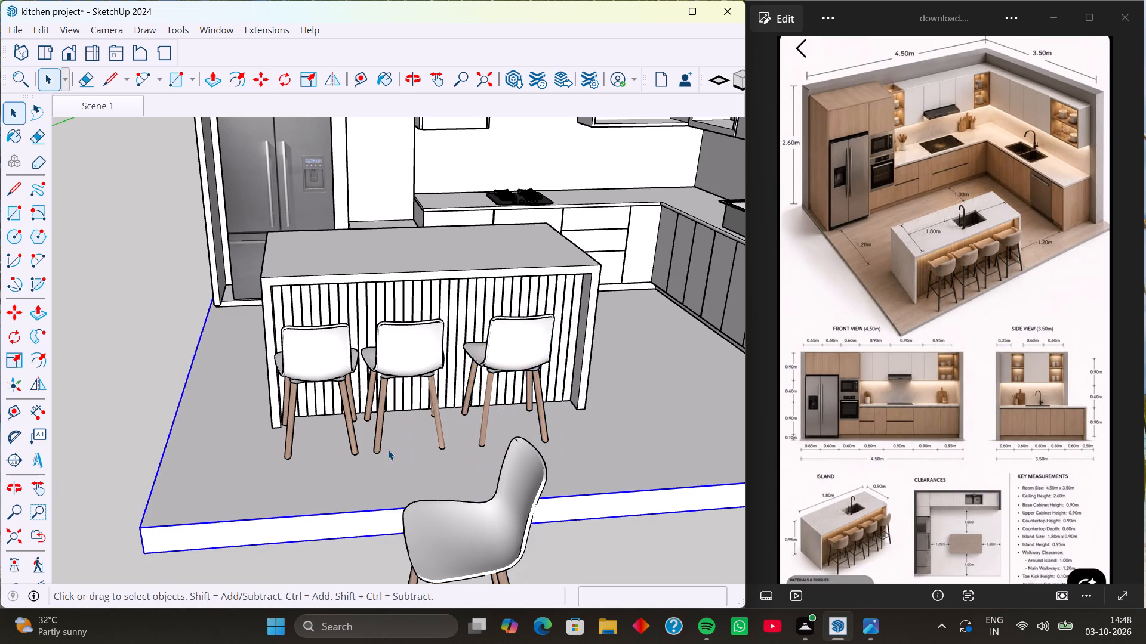
# Move the third chair about 8 1/4" along the slatted side, closer to the end panel on the sink-wall side.
pyautogui.moveTo(513, 451); pyautogui.dragTo(507, 455, button='middle')
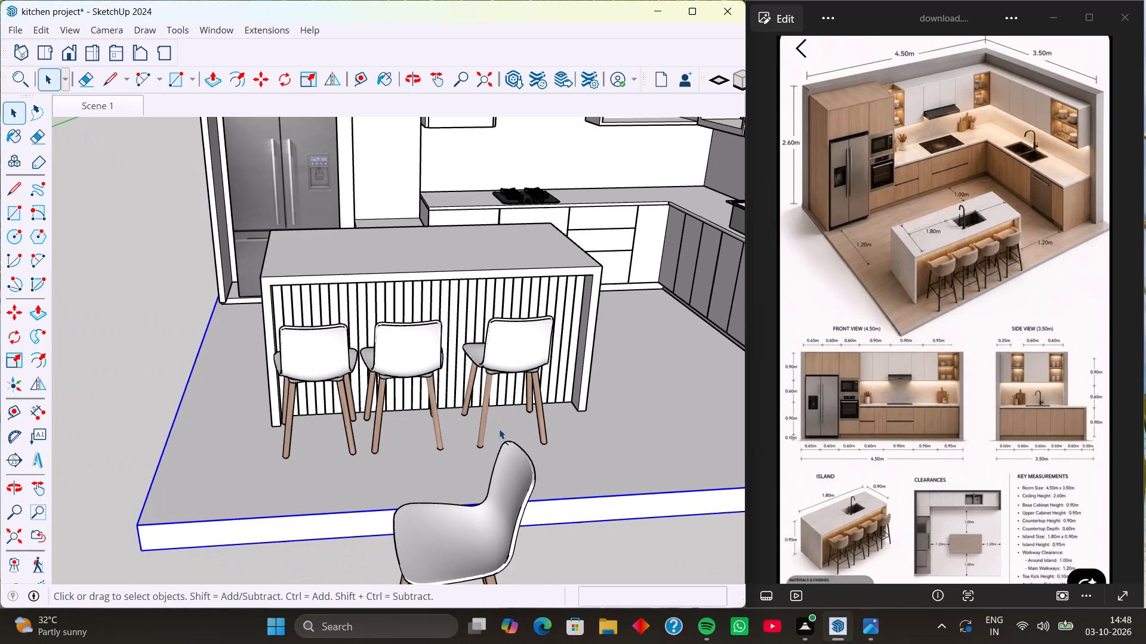
pyautogui.click(489, 394)
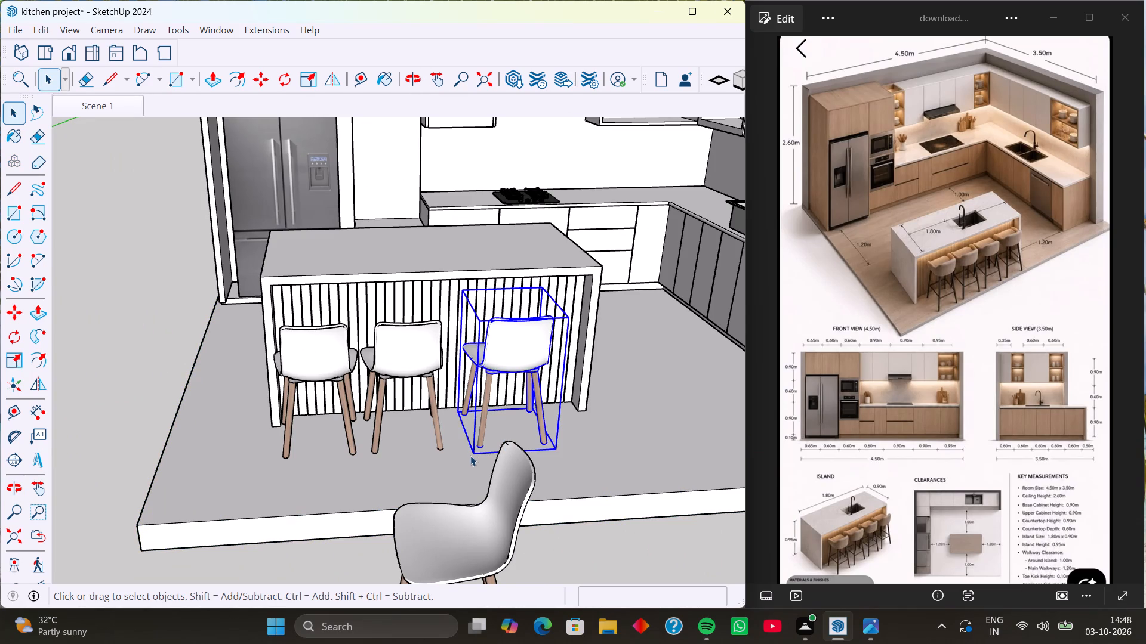
pyautogui.press('m')
pyautogui.click(476, 451)
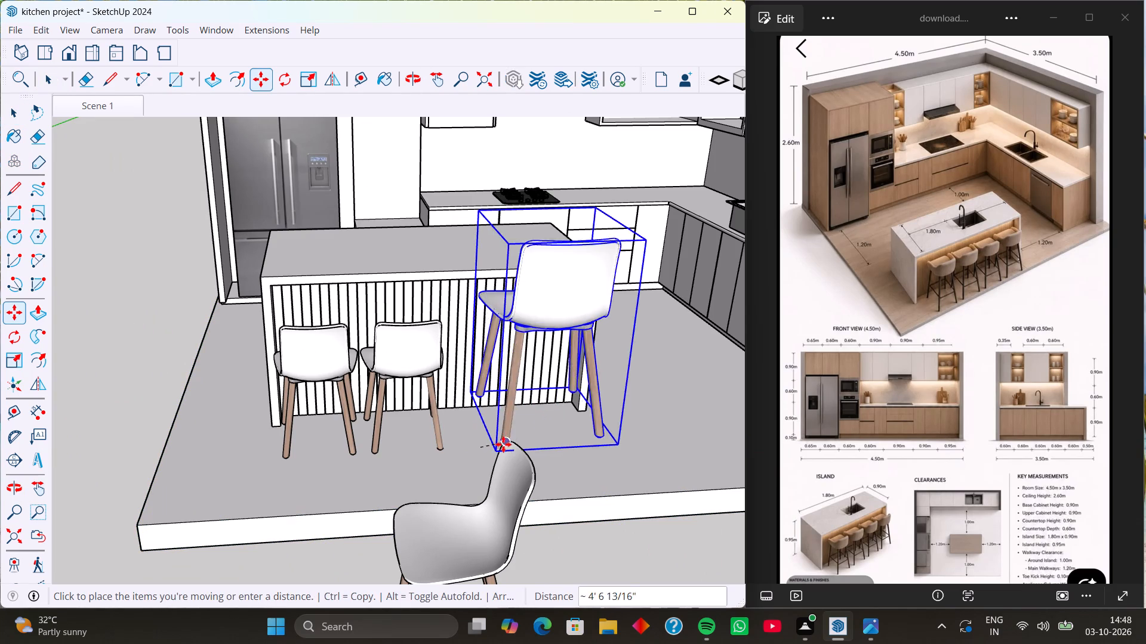
pyautogui.scroll(4, 486, 453)
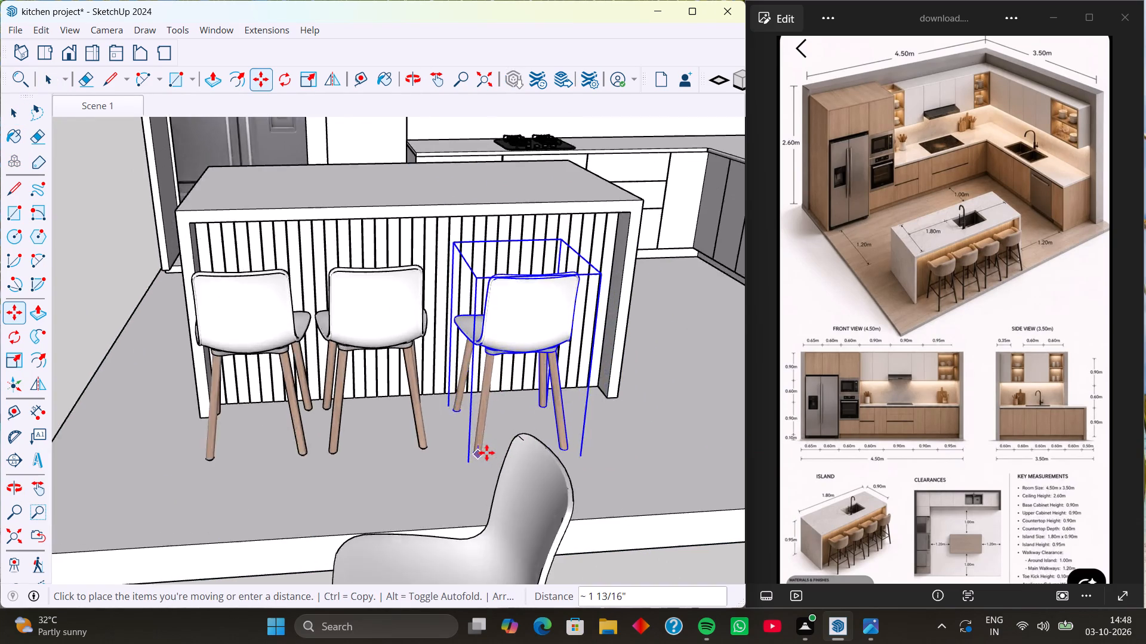
pyautogui.moveTo(488, 448); pyautogui.dragTo(353, 471, button='middle')
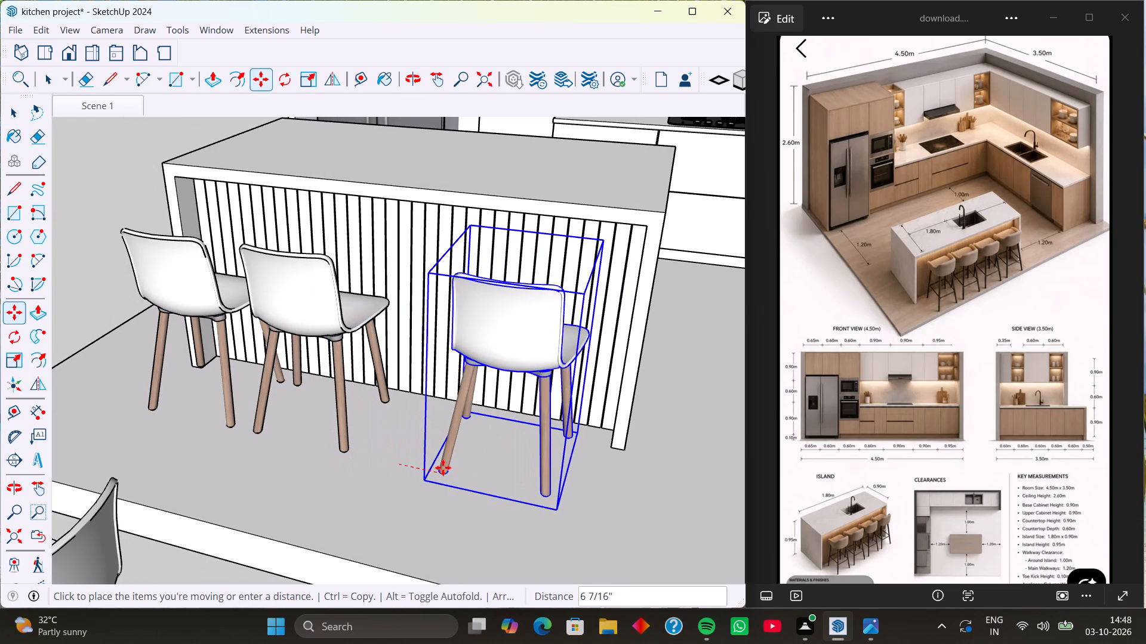
pyautogui.click(456, 466)
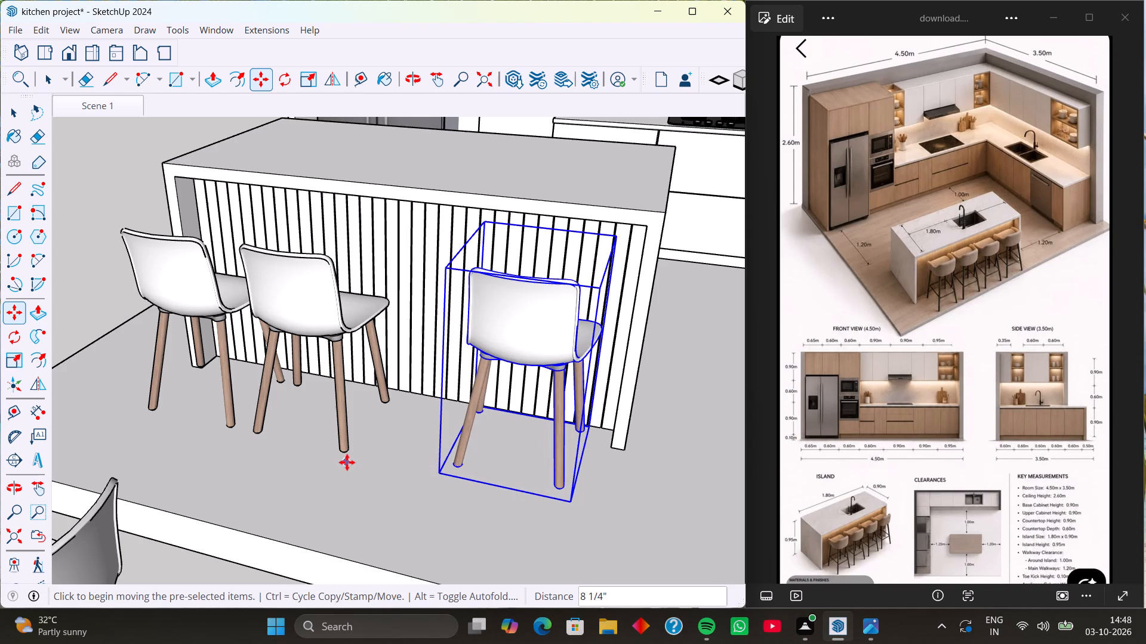
# Move the middle chair about 3 7/8" along the slatted side toward the third chair, and deselect it.
pyautogui.press('space')
pyautogui.click(340, 436)
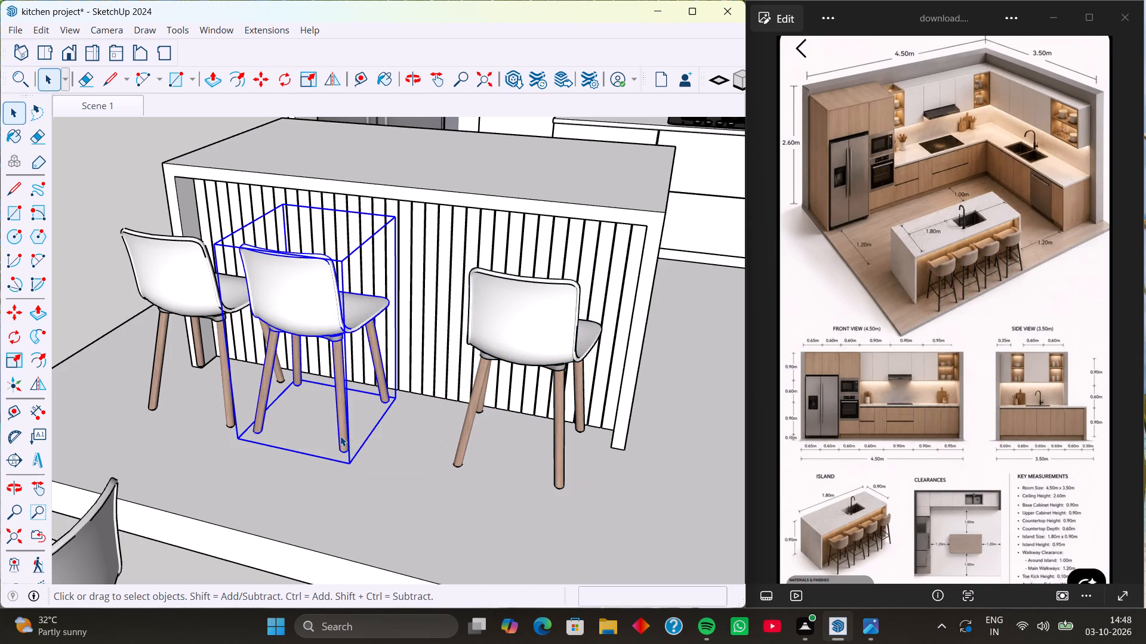
pyautogui.press('m')
pyautogui.click(346, 454)
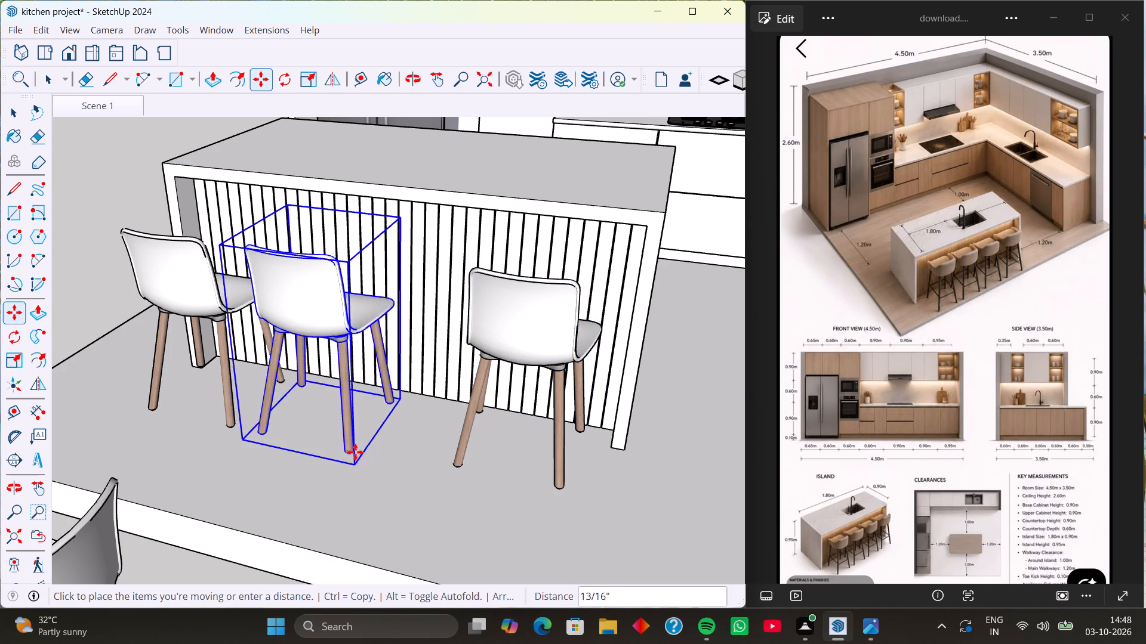
pyautogui.click(373, 453)
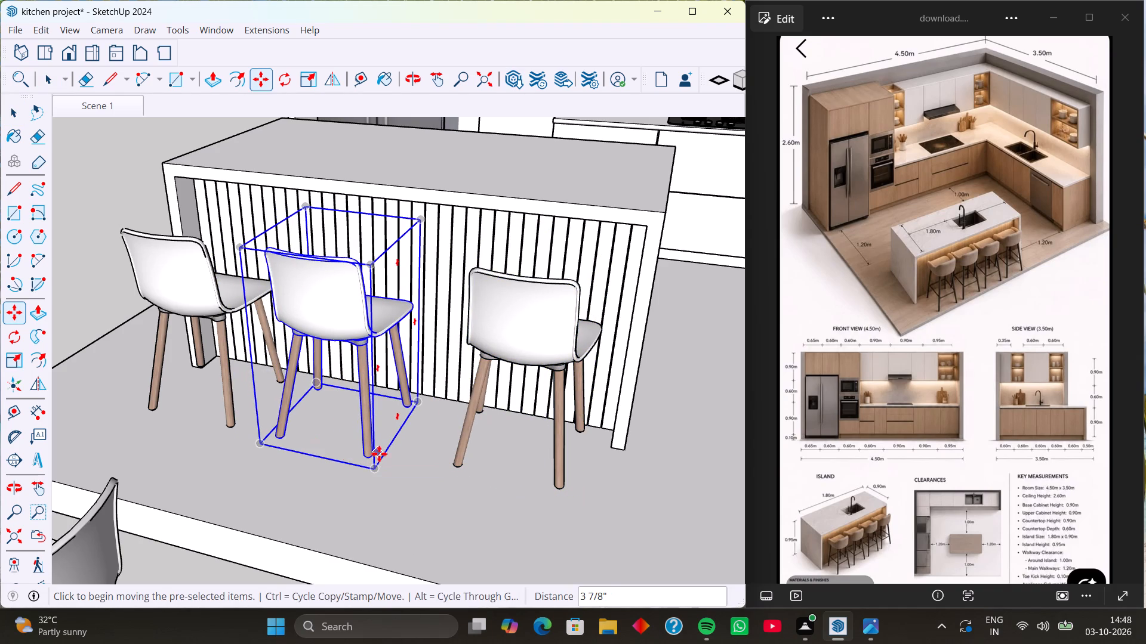
pyautogui.press('space')
pyautogui.click(500, 493)
# Move the middle chair a further 5" toward the third chair to even out the spacing, and deselect it.
pyautogui.scroll(-3, 519, 478)
pyautogui.moveTo(485, 481); pyautogui.dragTo(156, 482, button='middle')
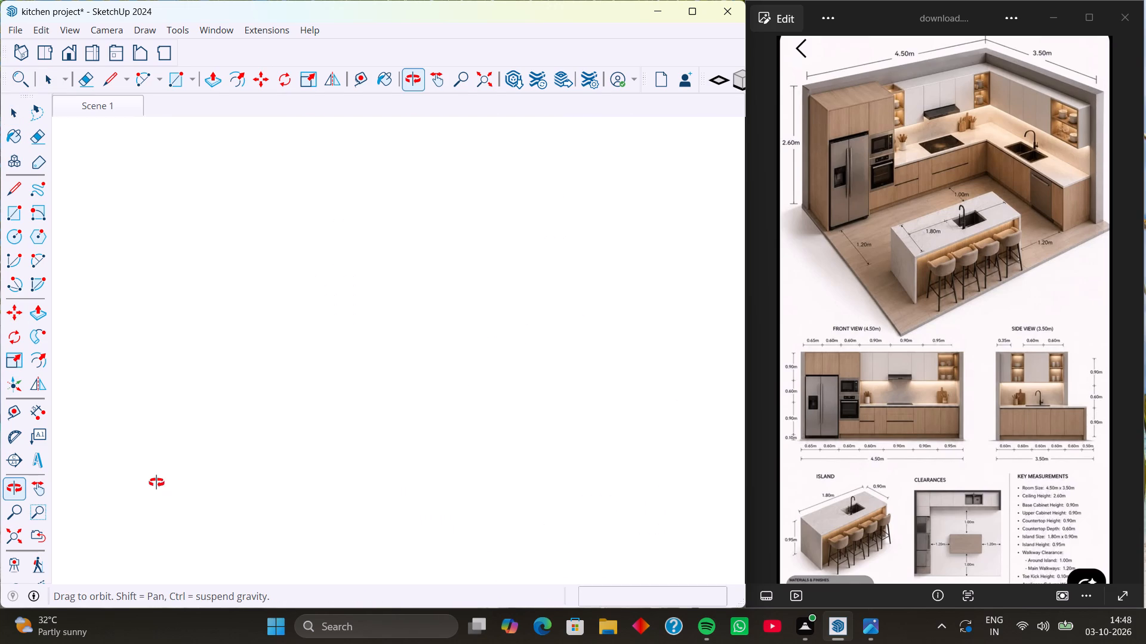
pyautogui.moveTo(156, 482); pyautogui.dragTo(239, 470, button='middle')
pyautogui.scroll(5, 297, 311)
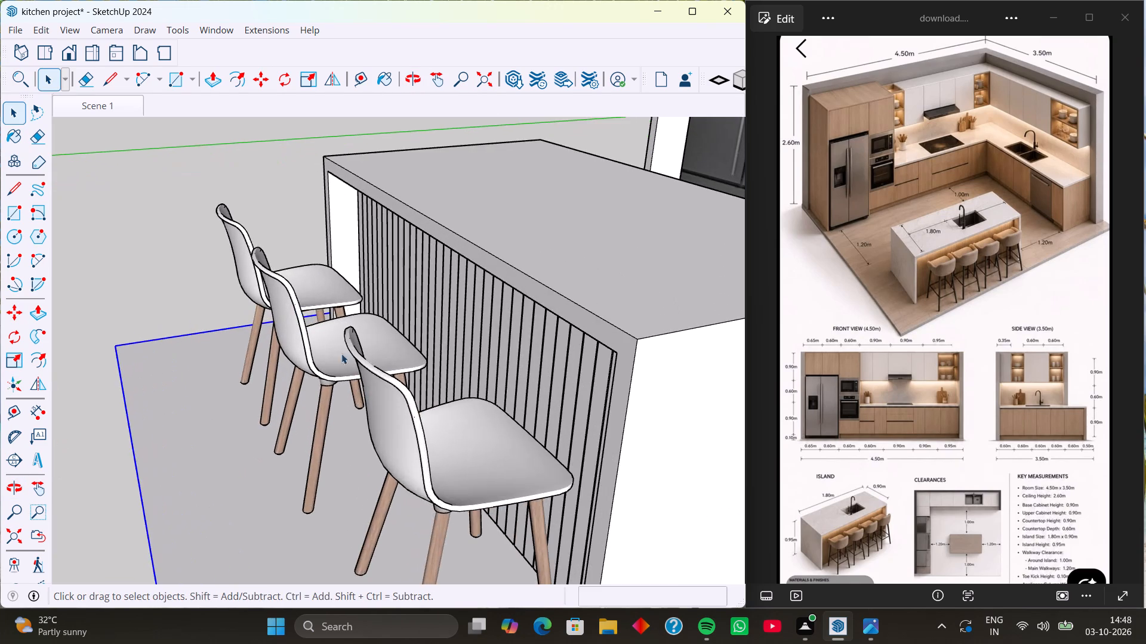
pyautogui.moveTo(302, 354); pyautogui.dragTo(220, 370, button='middle')
pyautogui.click(338, 345)
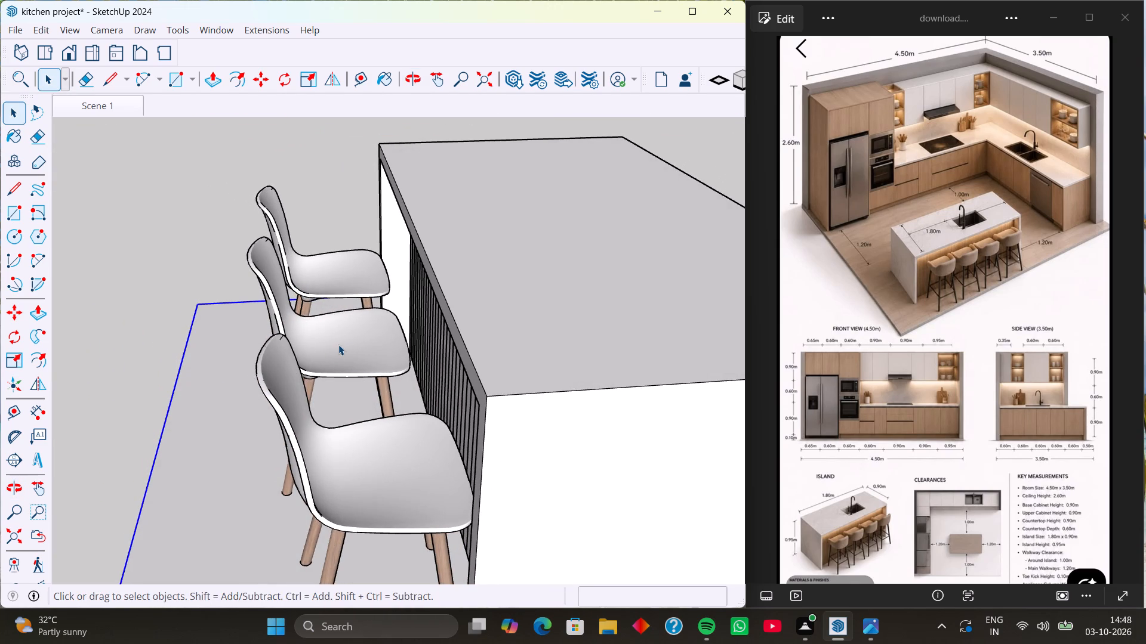
pyautogui.press('m')
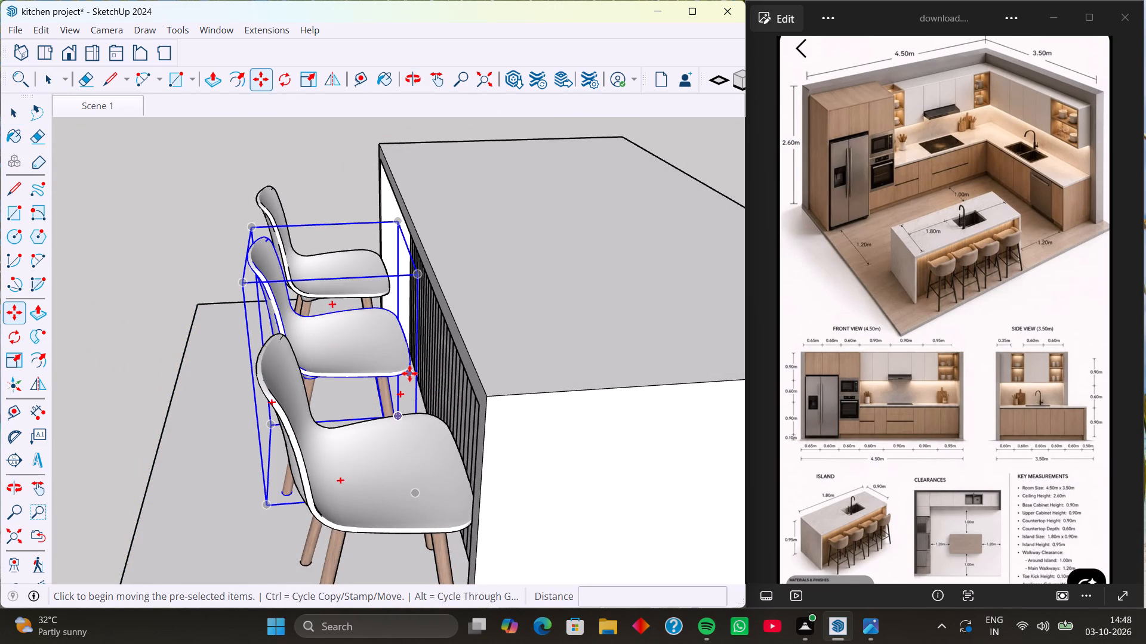
pyautogui.click(409, 373)
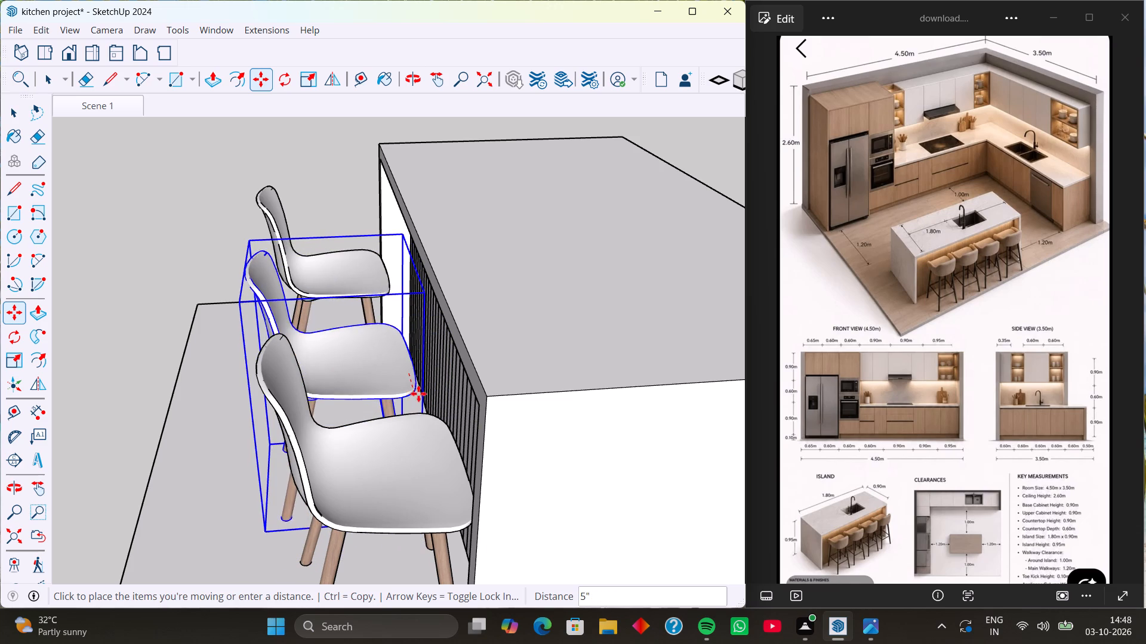
pyautogui.click(418, 395)
pyautogui.scroll(-2, 380, 404)
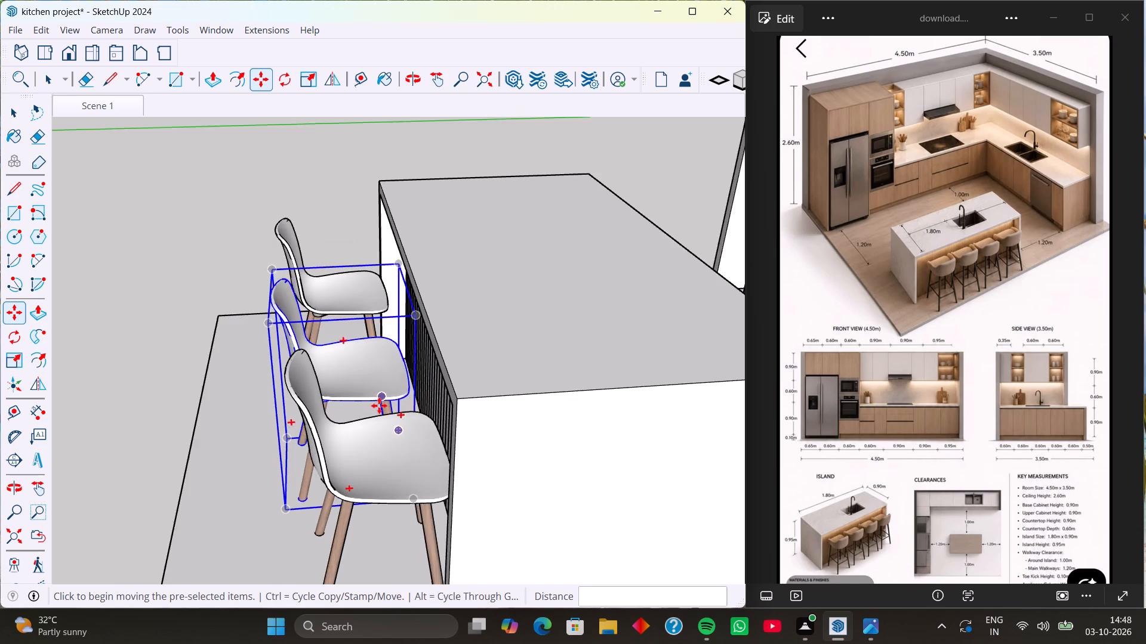
pyautogui.moveTo(384, 402); pyautogui.dragTo(558, 400, button='middle')
pyautogui.press('space')
pyautogui.click(298, 459)
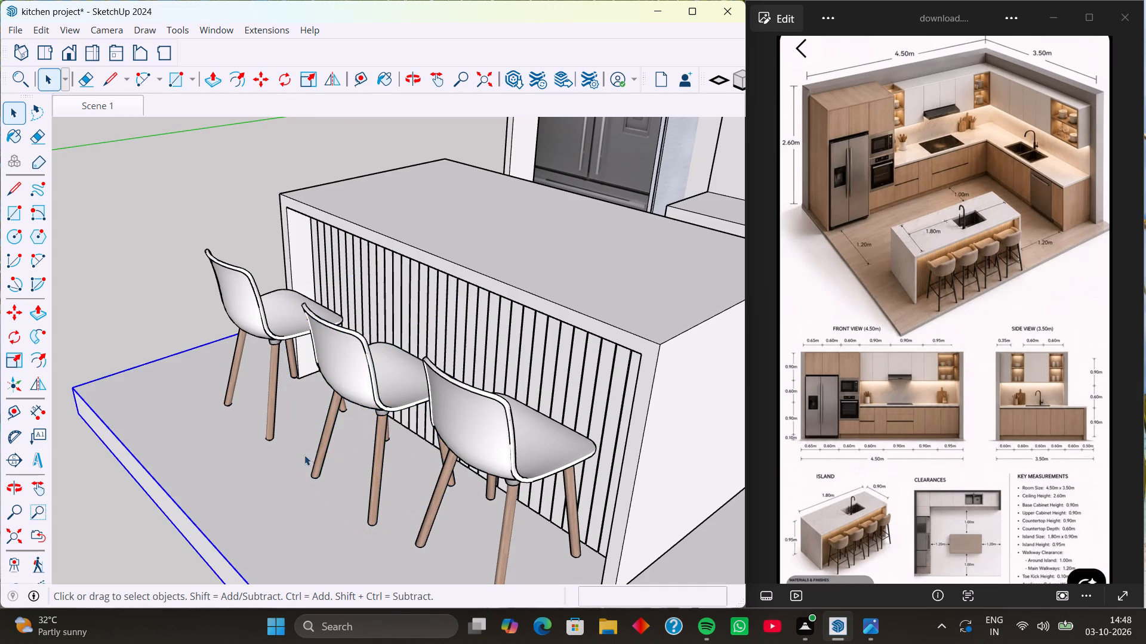
# Delete the two spare chairs standing outside the kitchen floor.
pyautogui.scroll(-1, 409, 437)
pyautogui.moveTo(429, 434); pyautogui.dragTo(245, 465, button='middle')
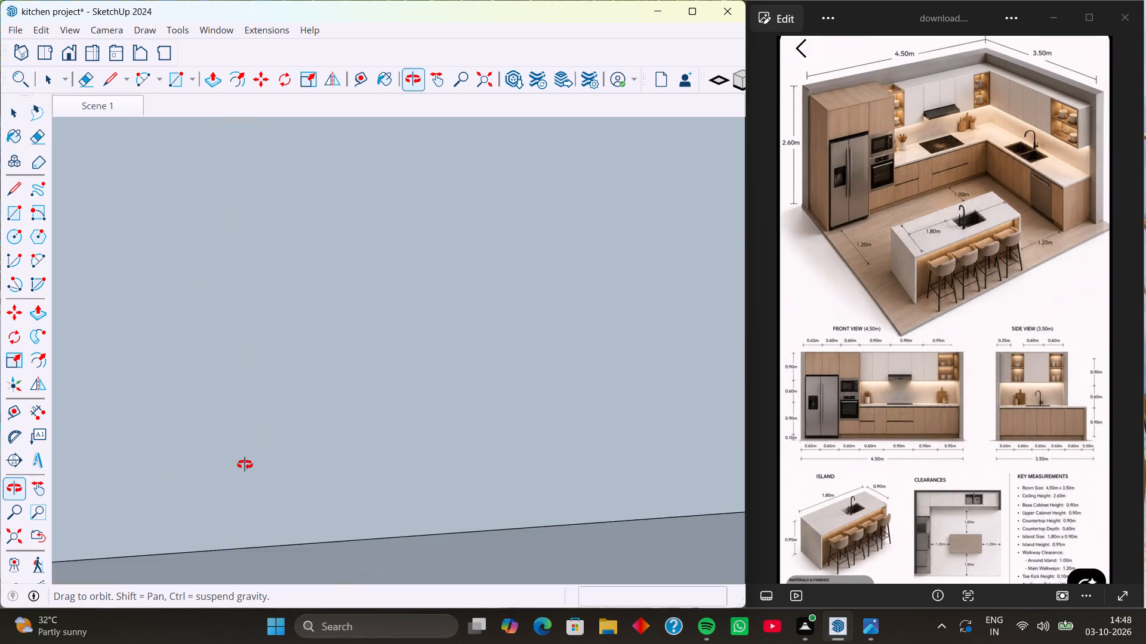
pyautogui.moveTo(245, 465); pyautogui.dragTo(525, 451, button='middle')
pyautogui.scroll(-8, 465, 449)
pyautogui.moveTo(316, 502); pyautogui.dragTo(326, 498, button='middle')
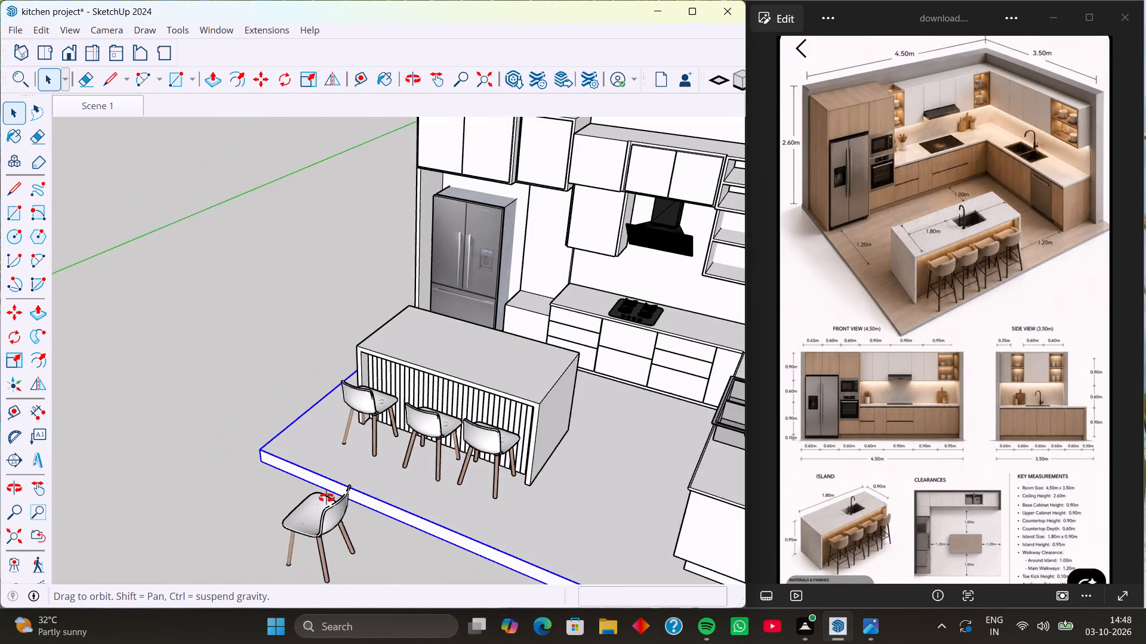
pyautogui.moveTo(326, 498); pyautogui.dragTo(686, 454, button='middle')
pyautogui.scroll(-4, 562, 442)
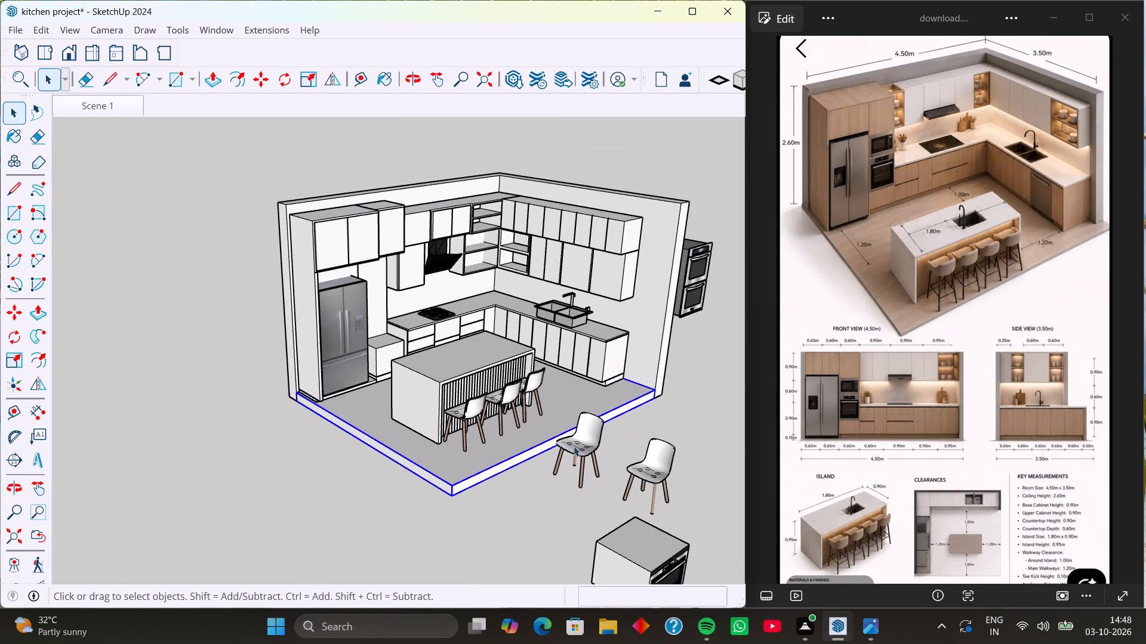
pyautogui.click(584, 453)
pyautogui.press('Delete')
pyautogui.click(652, 454)
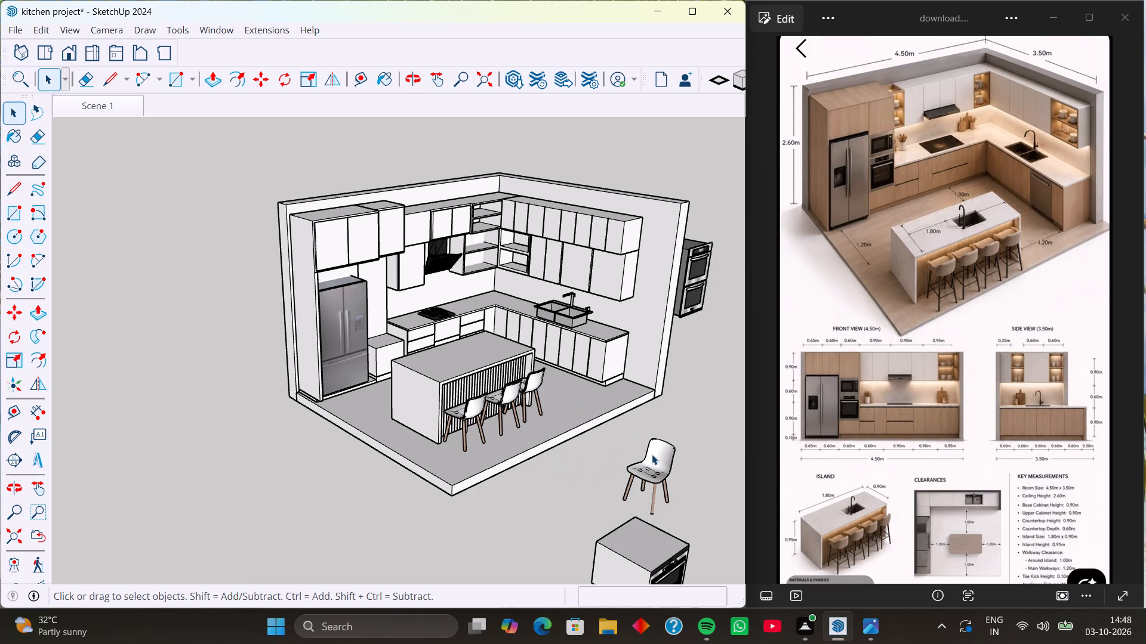
pyautogui.press('Delete')
# Scale the chair at the island's refrigerator-side end by about 1.24 along red and 1.35 along blue, and deselect it.
pyautogui.scroll(5, 485, 439)
pyautogui.moveTo(480, 438); pyautogui.dragTo(547, 427, button='middle')
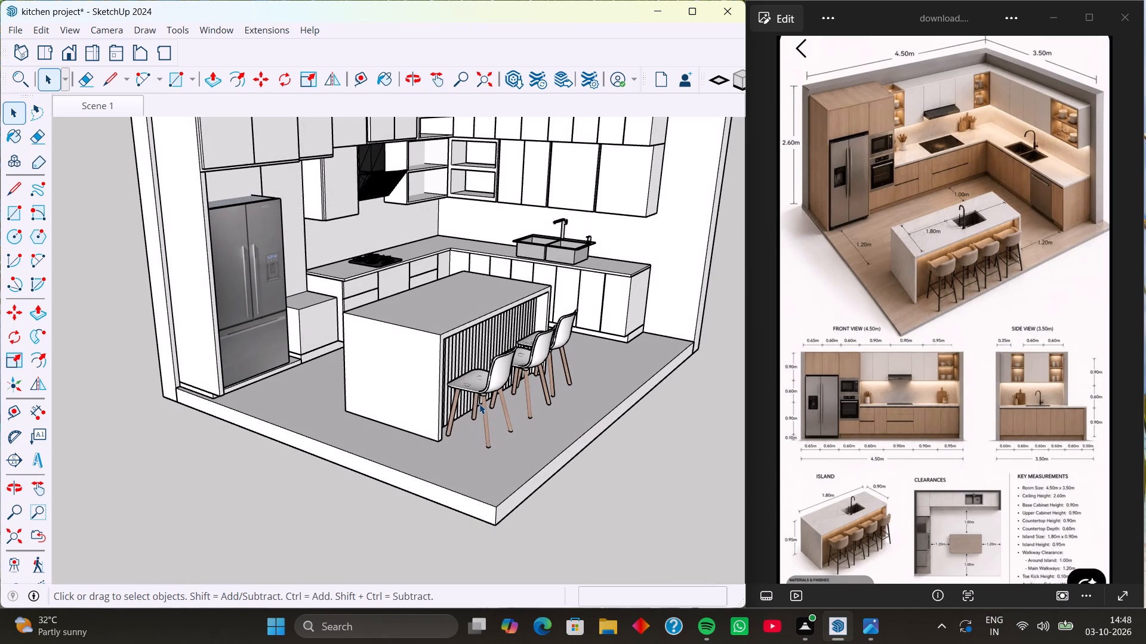
pyautogui.click(479, 404)
pyautogui.press('s')
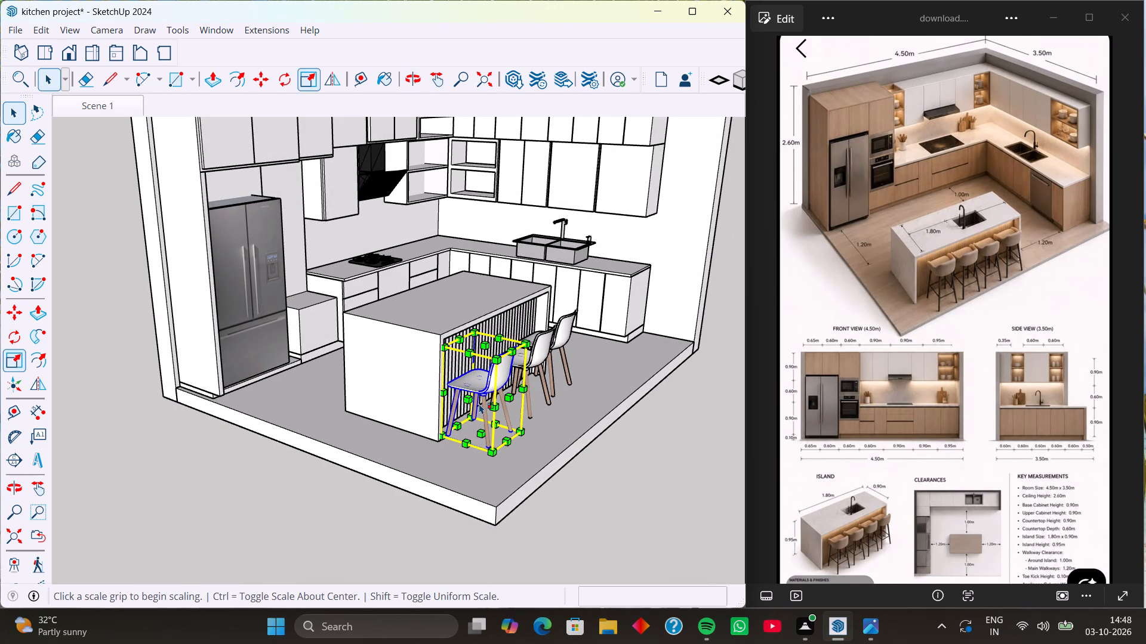
pyautogui.click(510, 349)
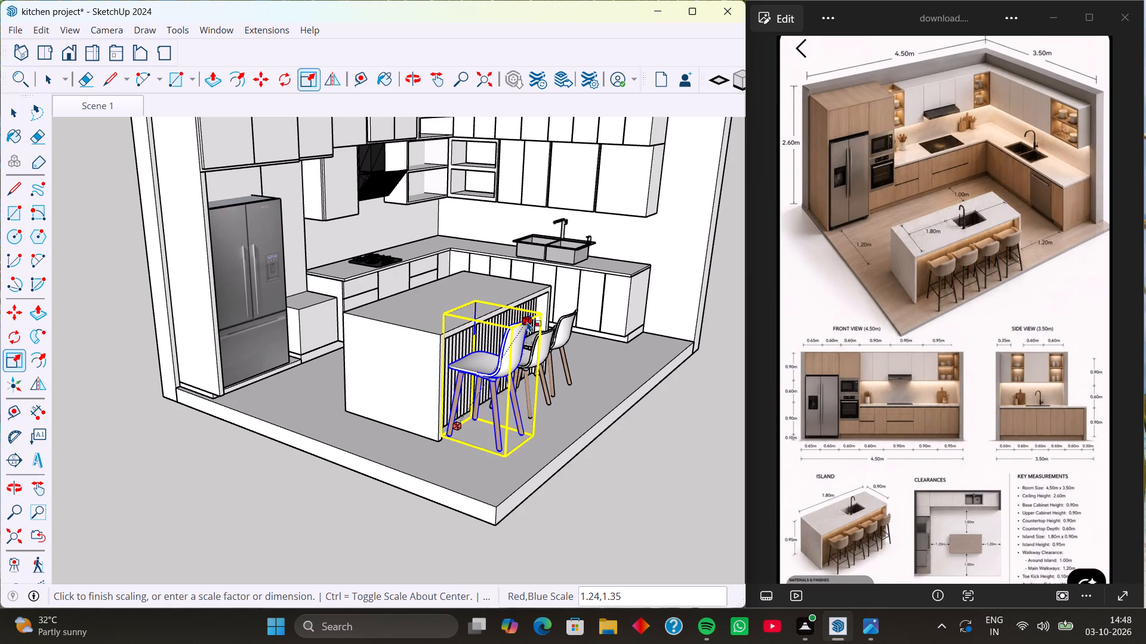
pyautogui.click(527, 321)
pyautogui.press('space')
pyautogui.click(573, 470)
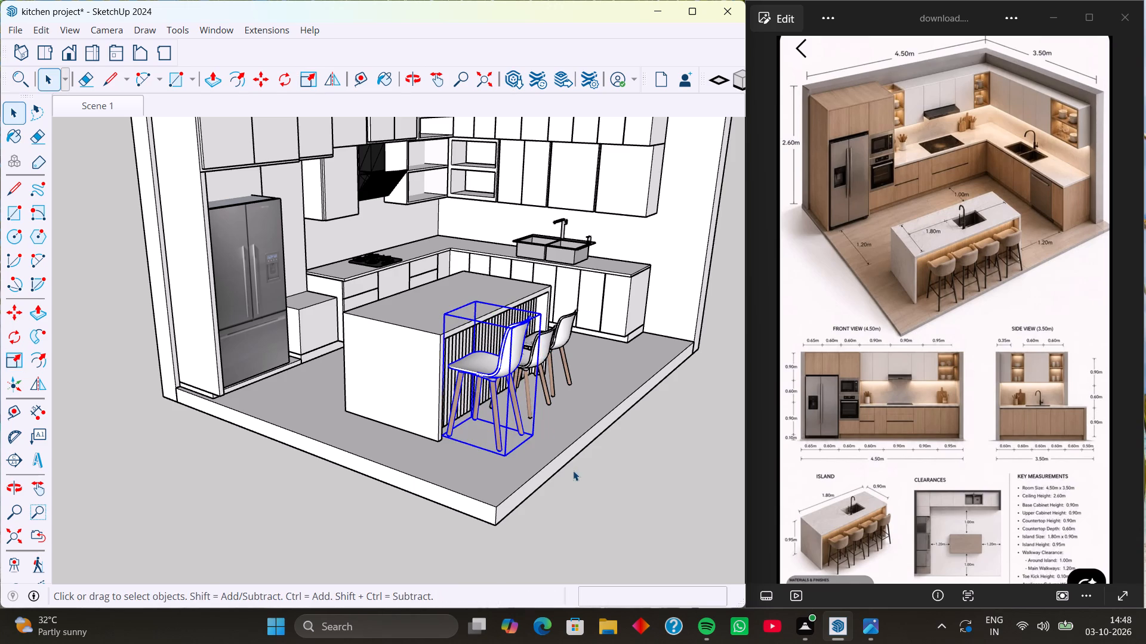
# Examine the enlarged chair from several sides, comparing its height and proportions with the island countertop and the other two chairs.
pyautogui.scroll(4, 476, 432)
pyautogui.moveTo(492, 407); pyautogui.dragTo(263, 434, button='middle')
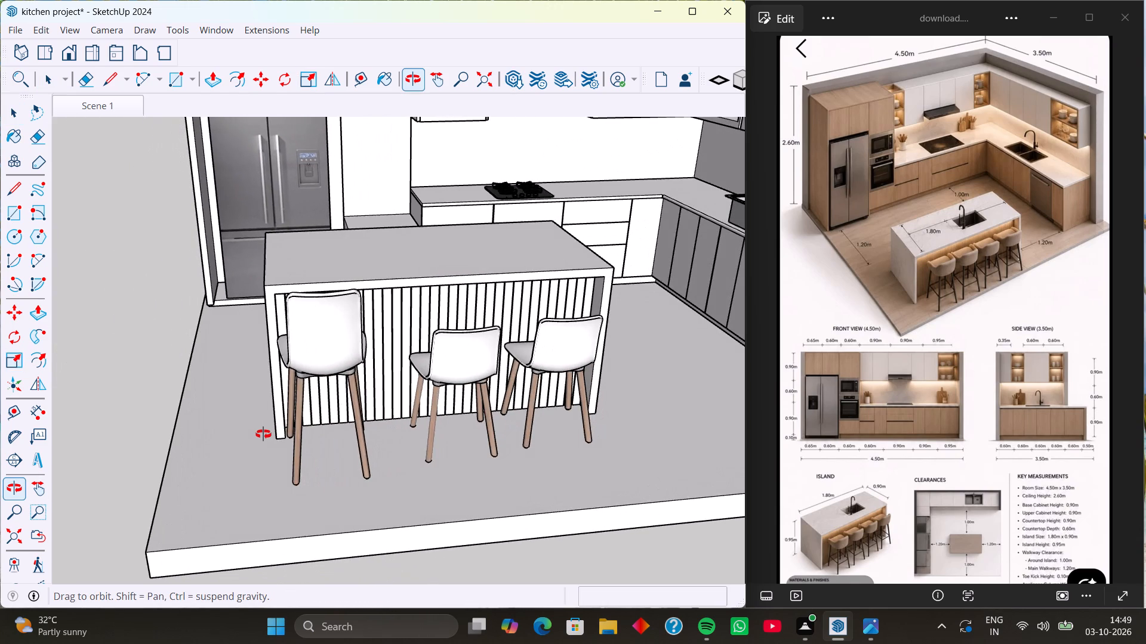
pyautogui.moveTo(263, 434); pyautogui.dragTo(633, 408, button='middle')
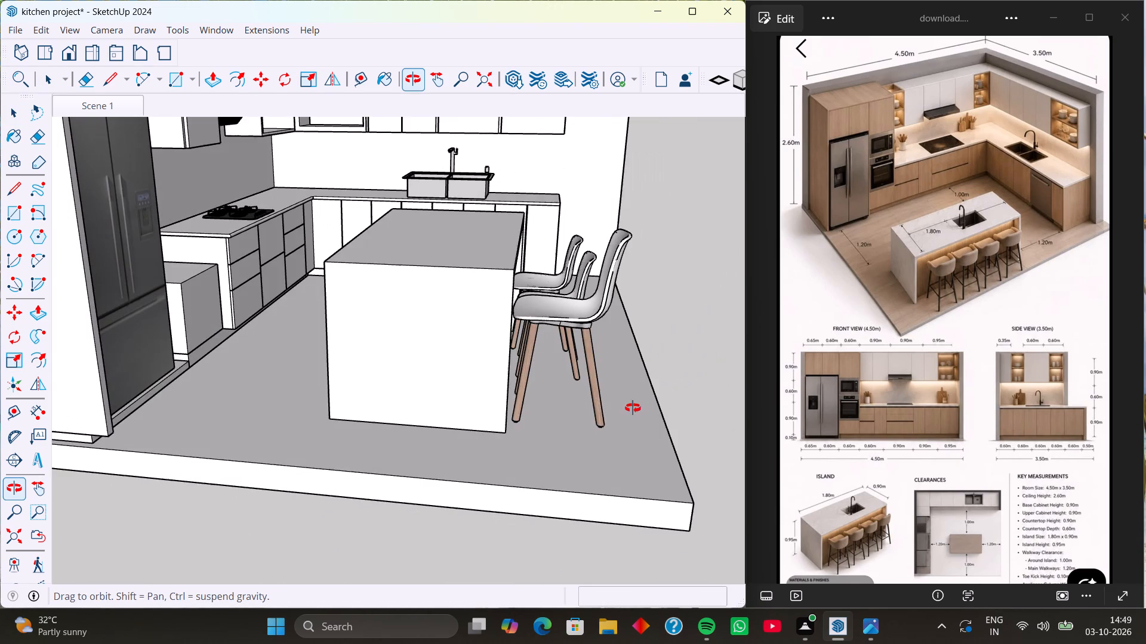
pyautogui.moveTo(633, 408); pyautogui.dragTo(633, 408, button='middle')
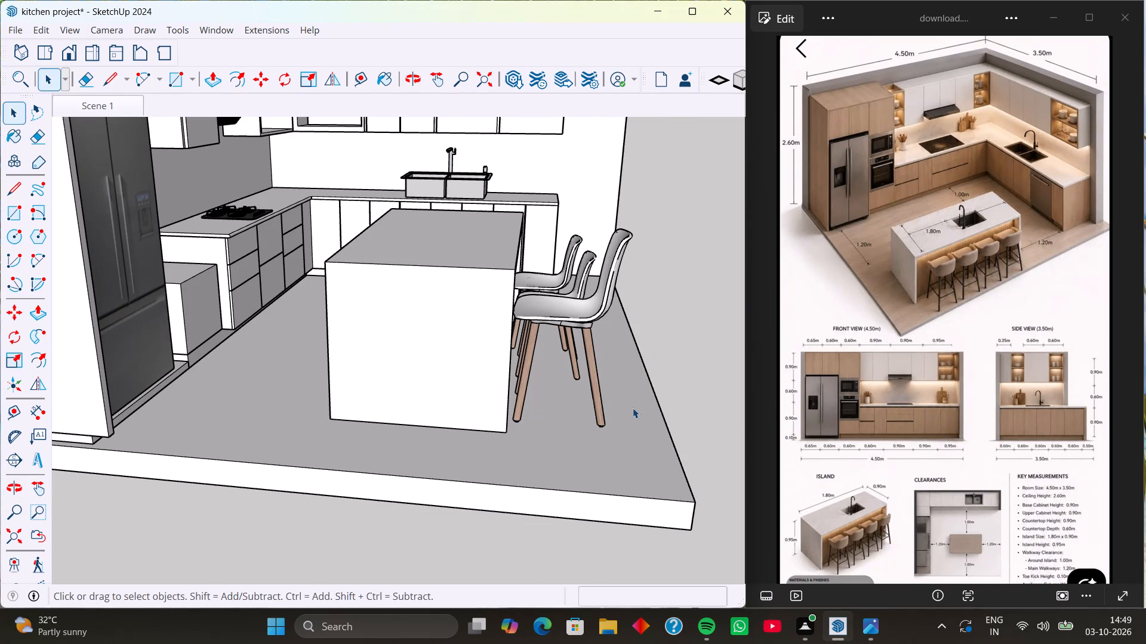
pyautogui.scroll(-3, 559, 392)
pyautogui.moveTo(546, 388); pyautogui.dragTo(365, 377, button='middle')
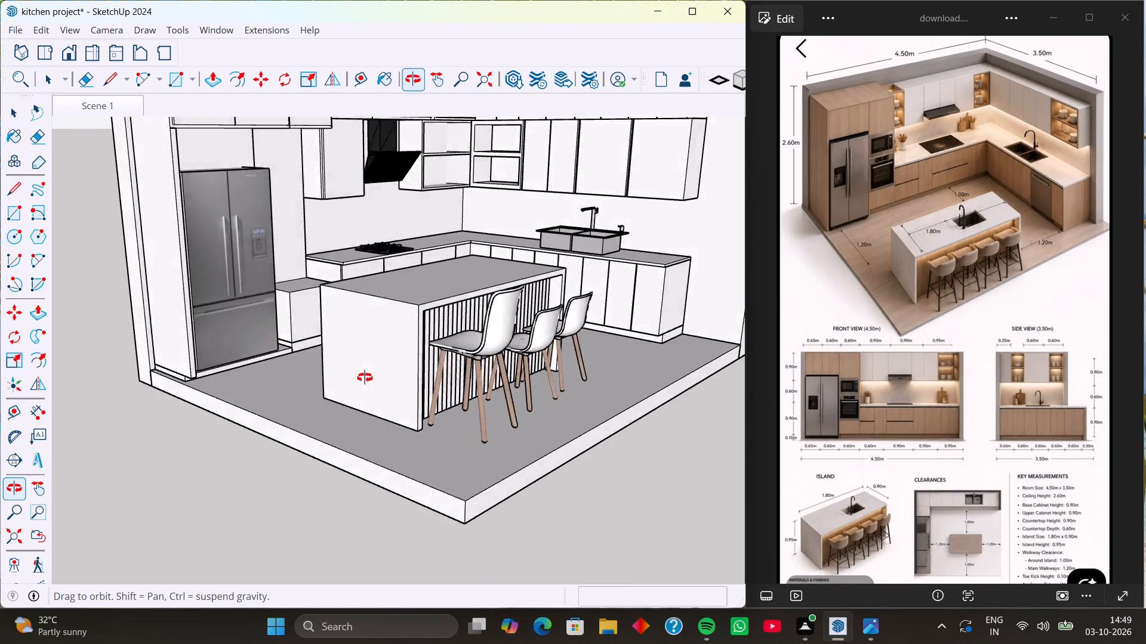
pyautogui.moveTo(365, 377); pyautogui.dragTo(178, 407, button='middle')
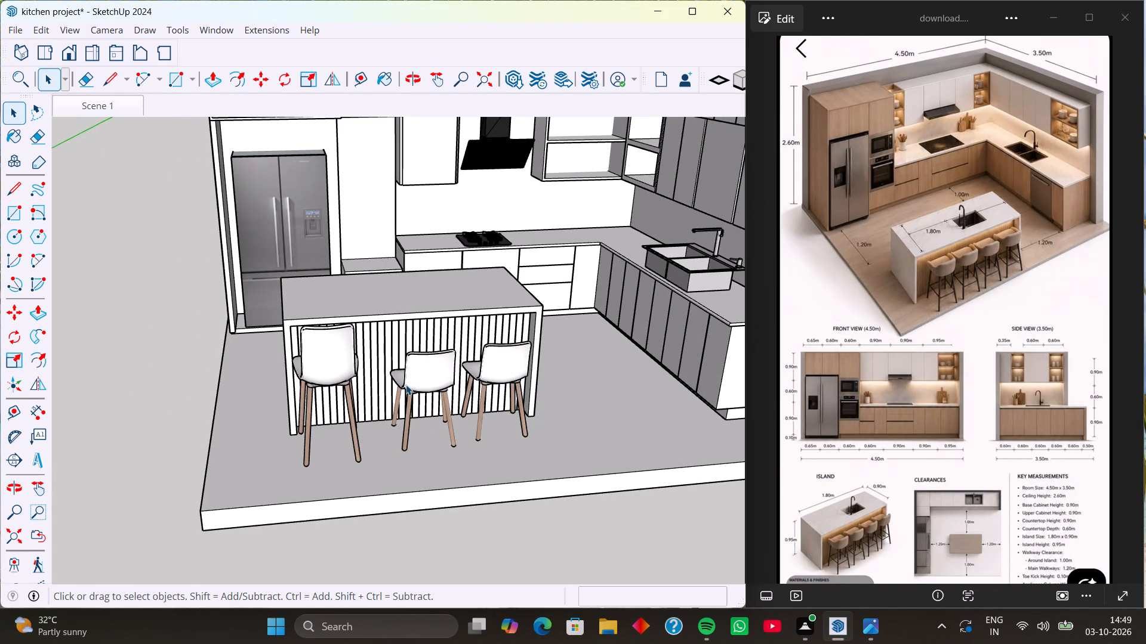
pyautogui.scroll(-3, 355, 414)
pyautogui.moveTo(369, 429); pyautogui.dragTo(711, 454, button='middle')
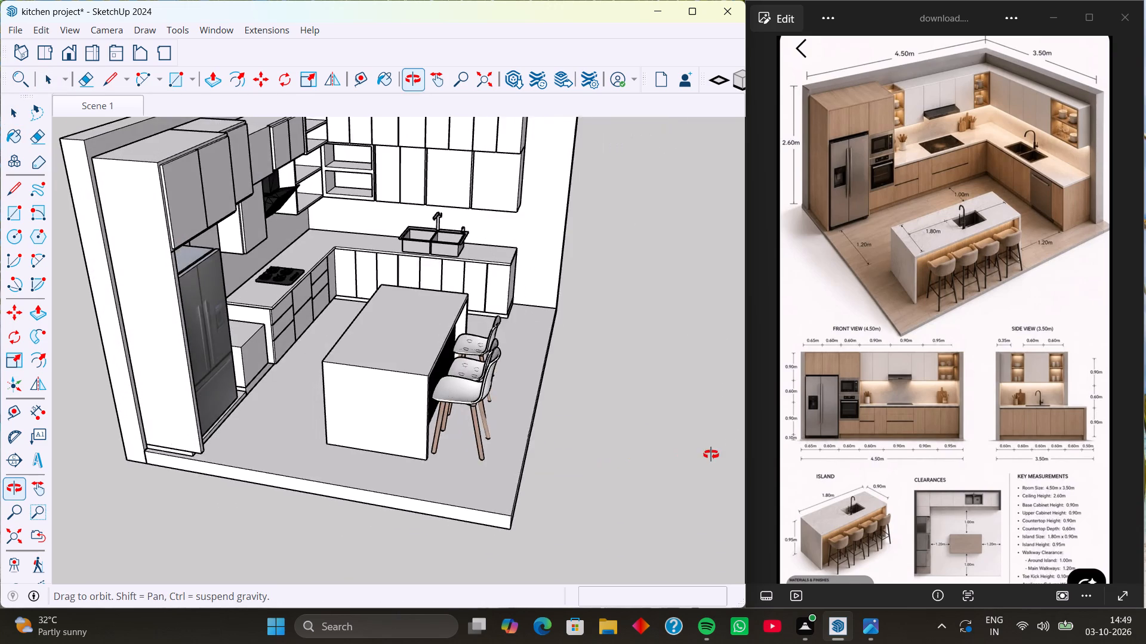
pyautogui.moveTo(711, 454); pyautogui.dragTo(713, 454, button='middle')
pyautogui.scroll(9, 432, 401)
pyautogui.moveTo(473, 398); pyautogui.dragTo(516, 397, button='middle')
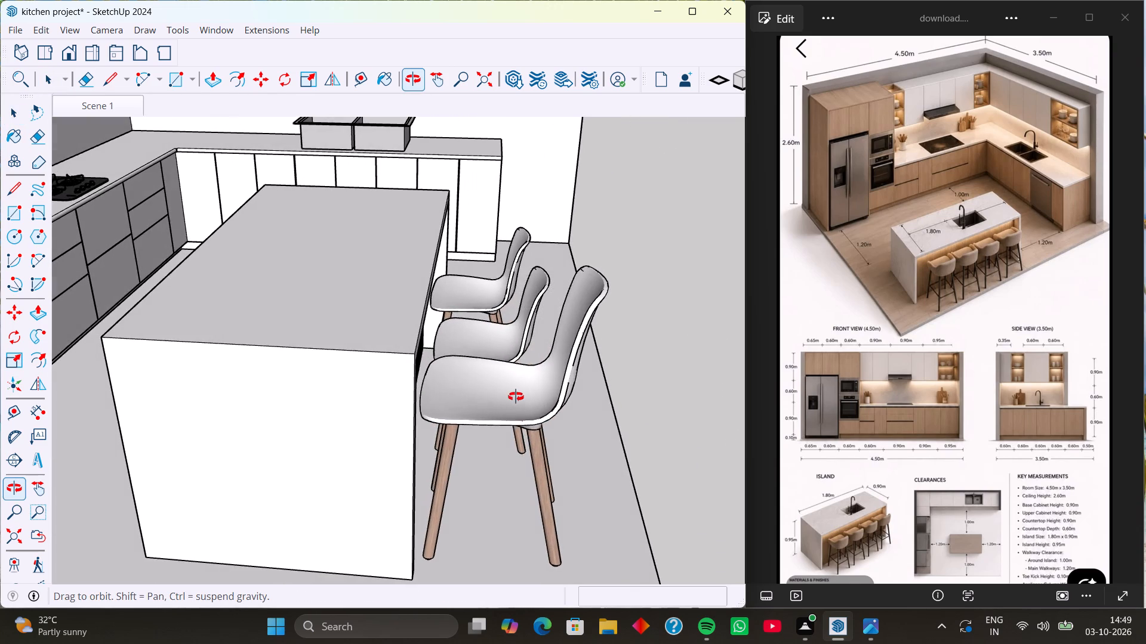
pyautogui.moveTo(516, 397); pyautogui.dragTo(211, 411, button='middle')
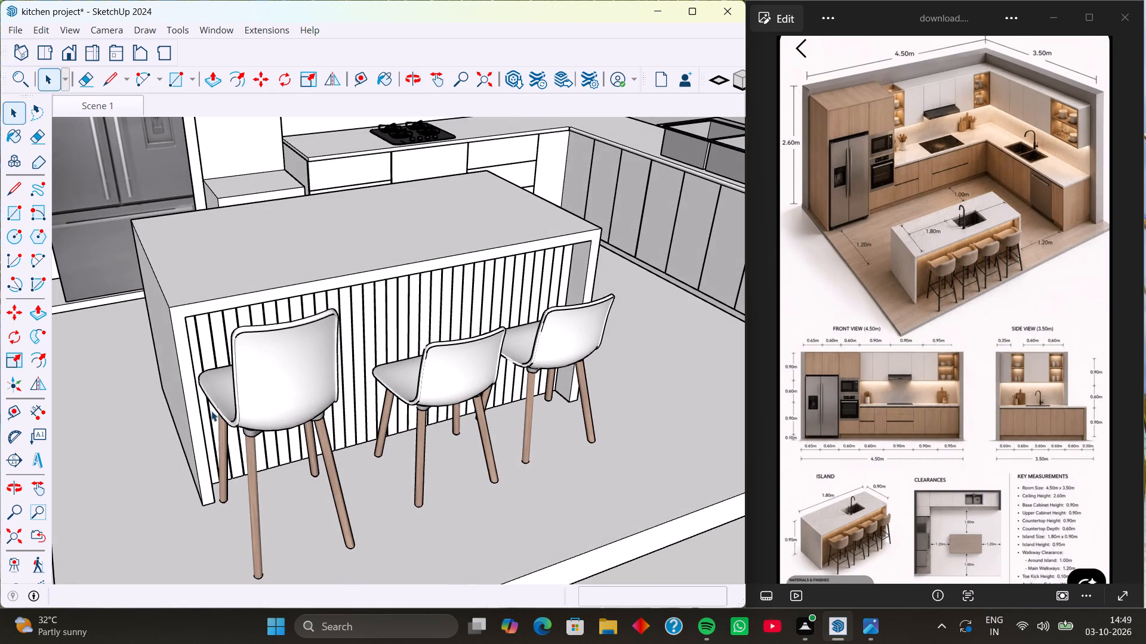
# Delete the two smaller chairs, the middle one and the third one, from the island's slatted side.
pyautogui.moveTo(401, 413); pyautogui.dragTo(346, 400, button='middle')
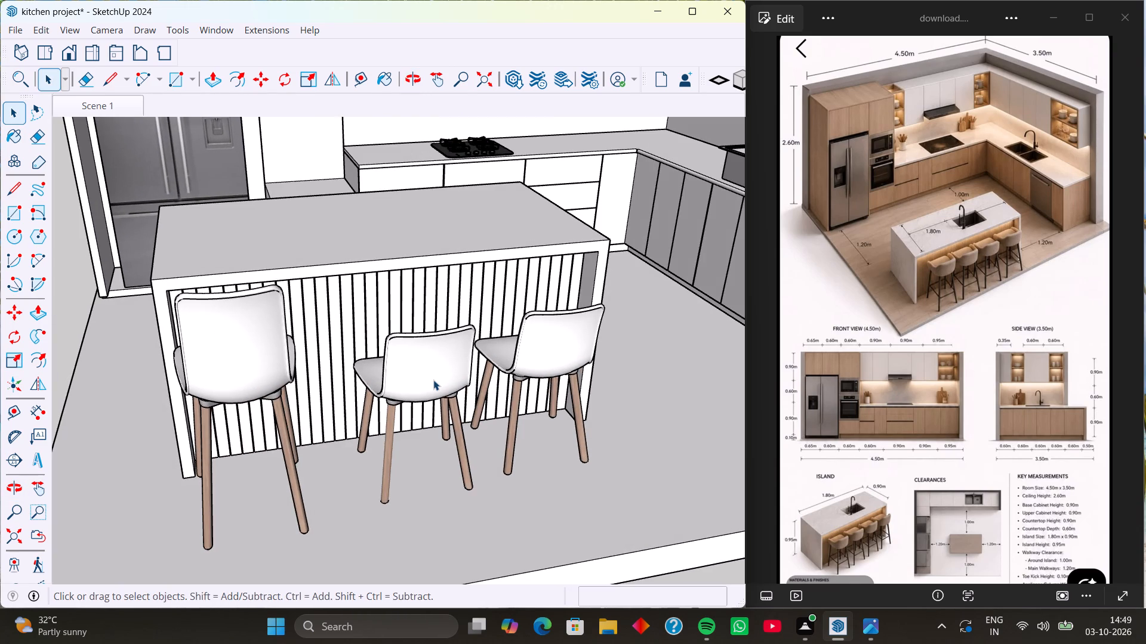
pyautogui.click(433, 380)
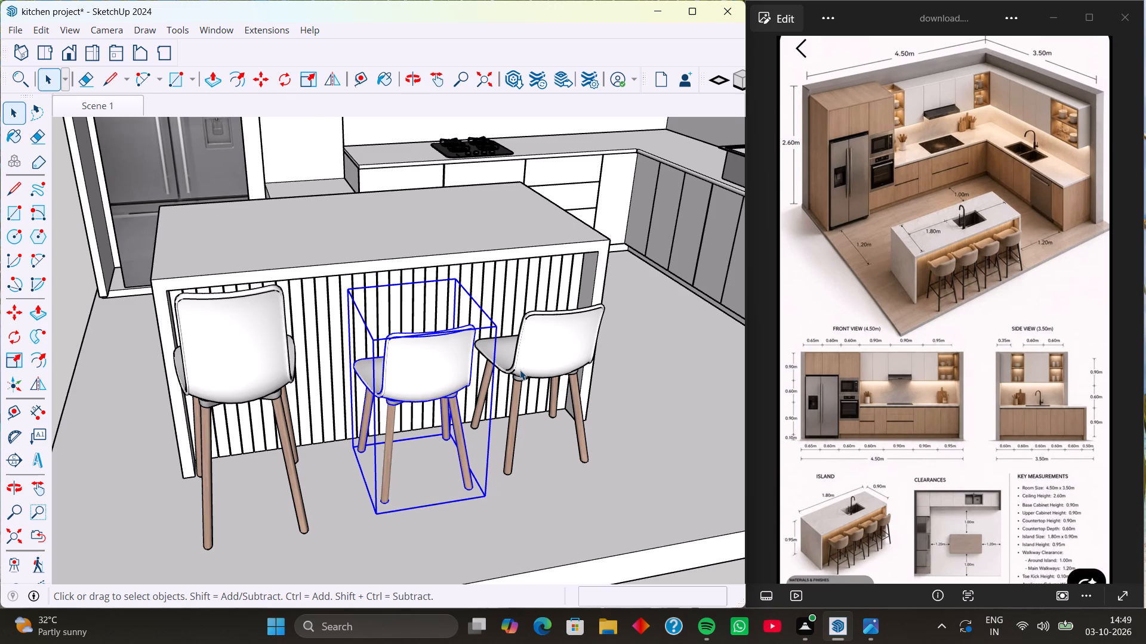
pyautogui.press('Delete')
pyautogui.click(548, 351)
pyautogui.press('Delete')
# Copy the enlarged chair about 2' 9/16" along the red axis to the middle of the island's slatted side.
pyautogui.scroll(-2, 383, 403)
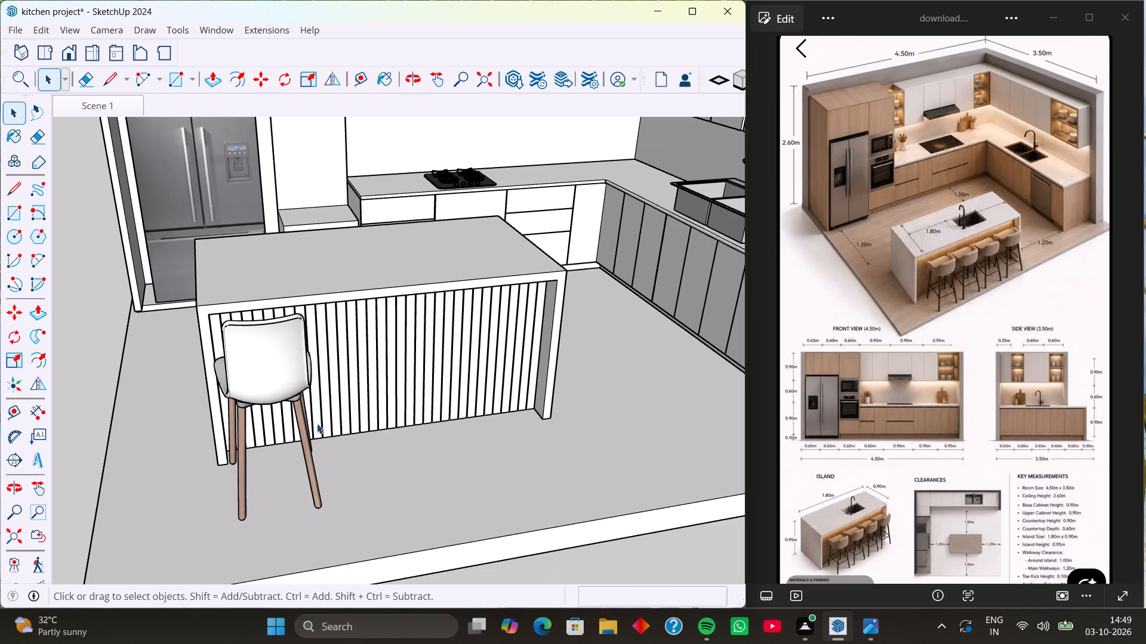
pyautogui.click(282, 391)
pyautogui.press('m')
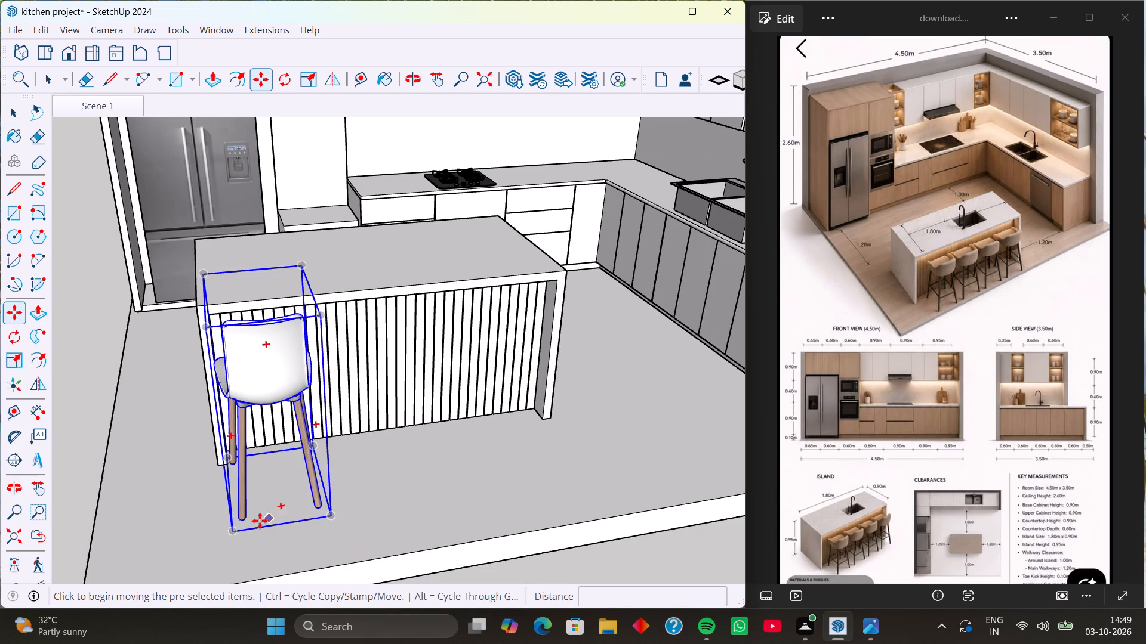
pyautogui.click(235, 518)
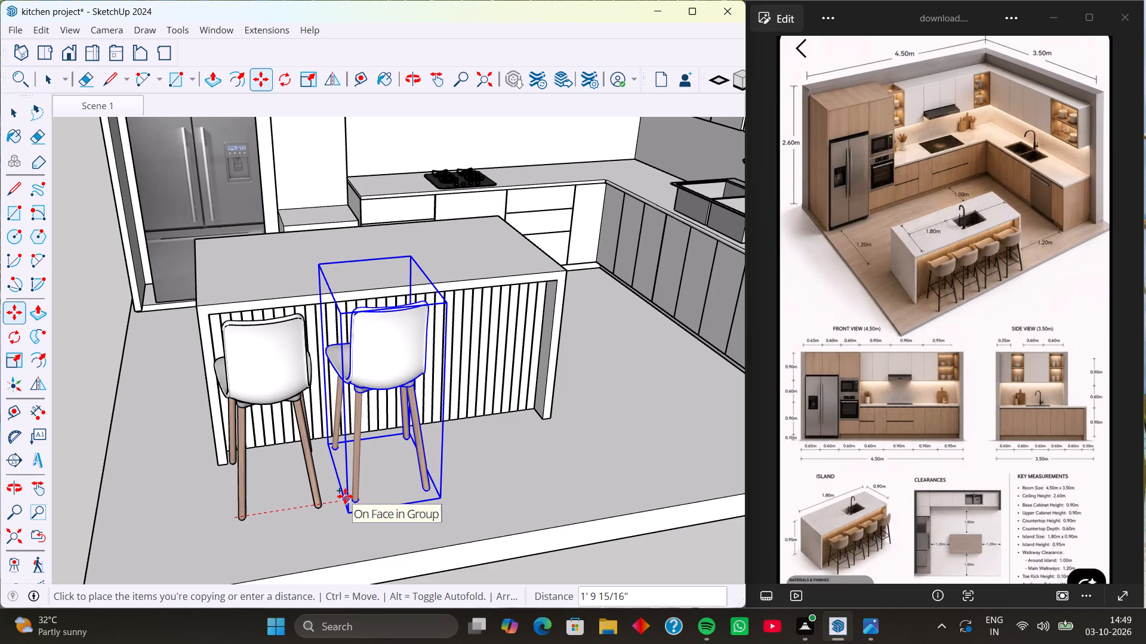
pyautogui.press('Right')
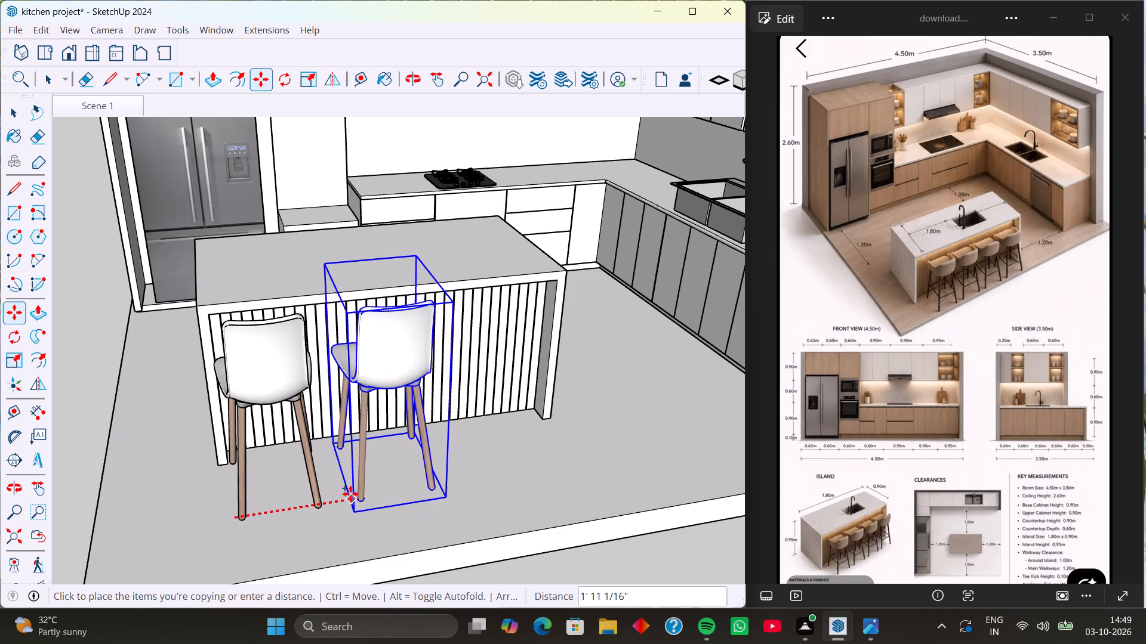
pyautogui.click(358, 491)
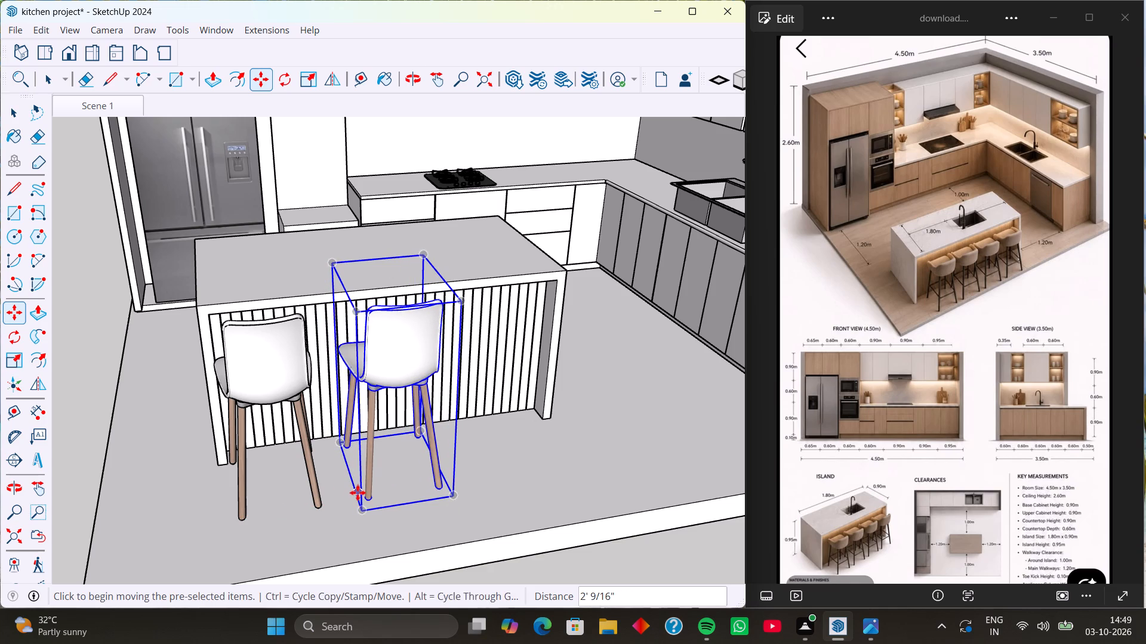
# Copy the middle chair about 2' 1 1/2" along the red axis toward the sink-wall end of the island as the third chair.
pyautogui.click(358, 500)
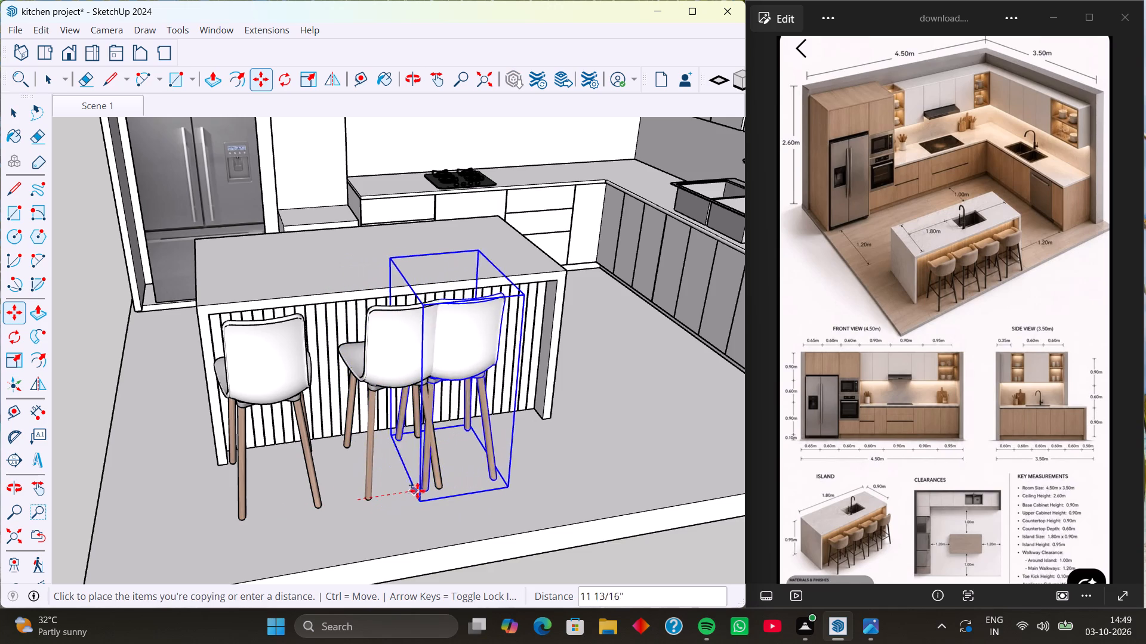
pyautogui.press('Right')
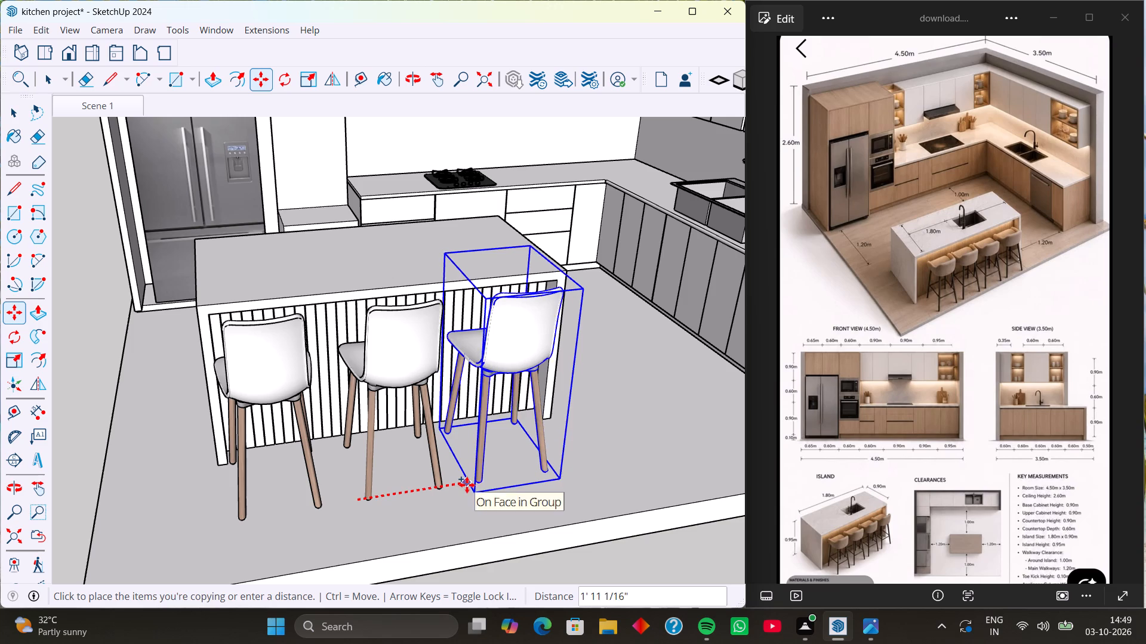
pyautogui.click(478, 476)
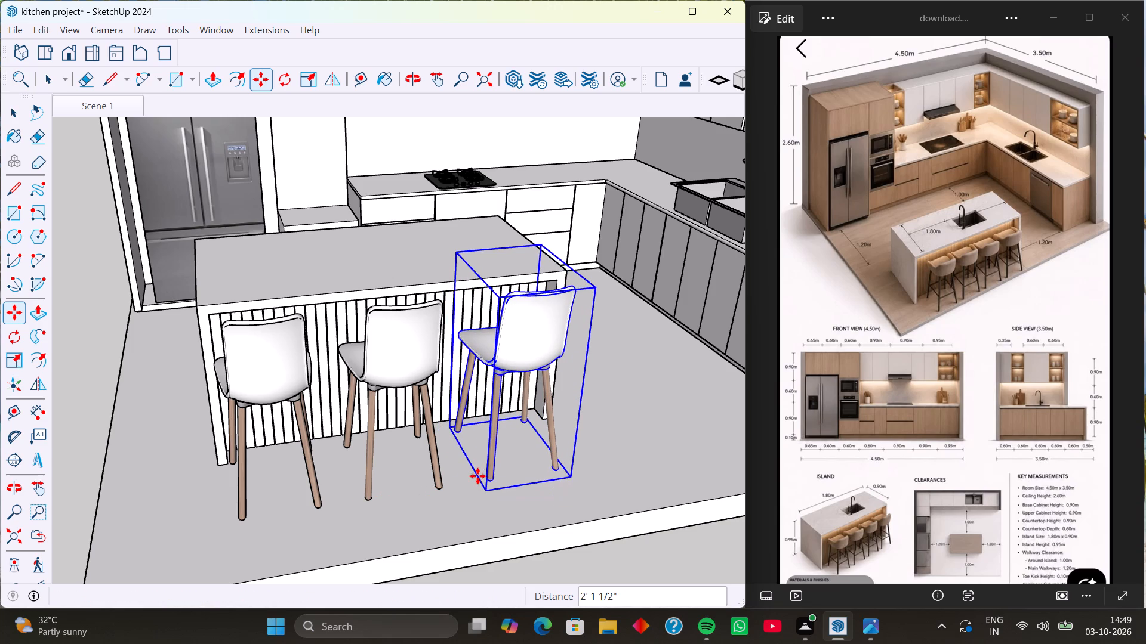
pyautogui.press('space')
pyautogui.click(631, 447)
# Clear the selection and examine the spacing and height of the three chairs along the island from several sides.
pyautogui.scroll(-2, 497, 447)
pyautogui.moveTo(432, 460); pyautogui.dragTo(663, 451, button='middle')
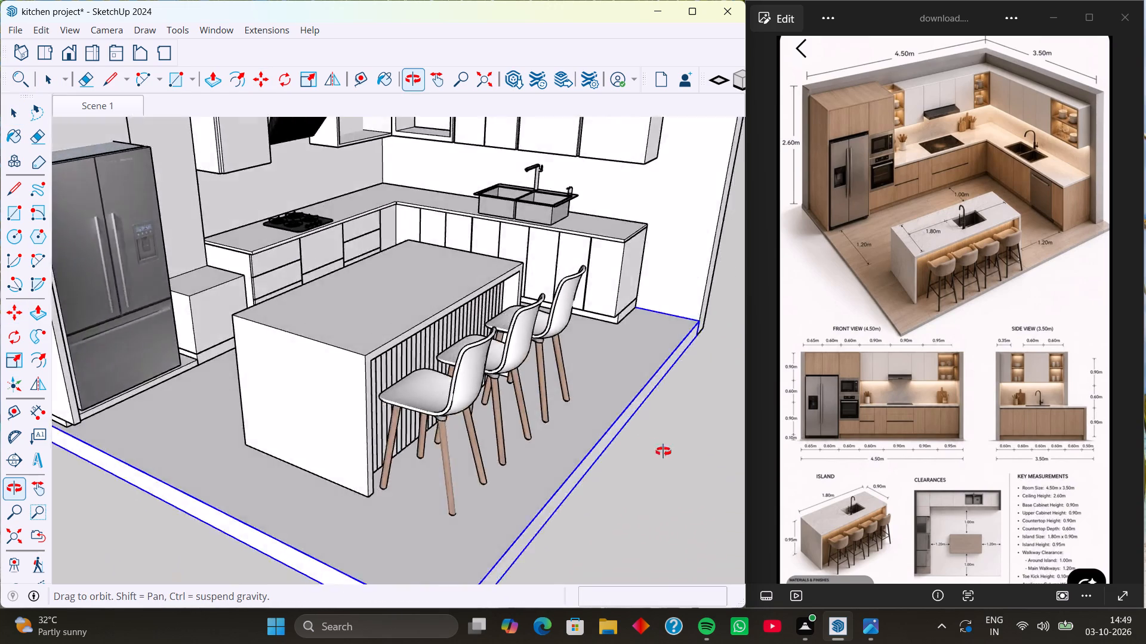
pyautogui.moveTo(663, 451); pyautogui.dragTo(888, 457, button='middle')
pyautogui.scroll(-2, 673, 460)
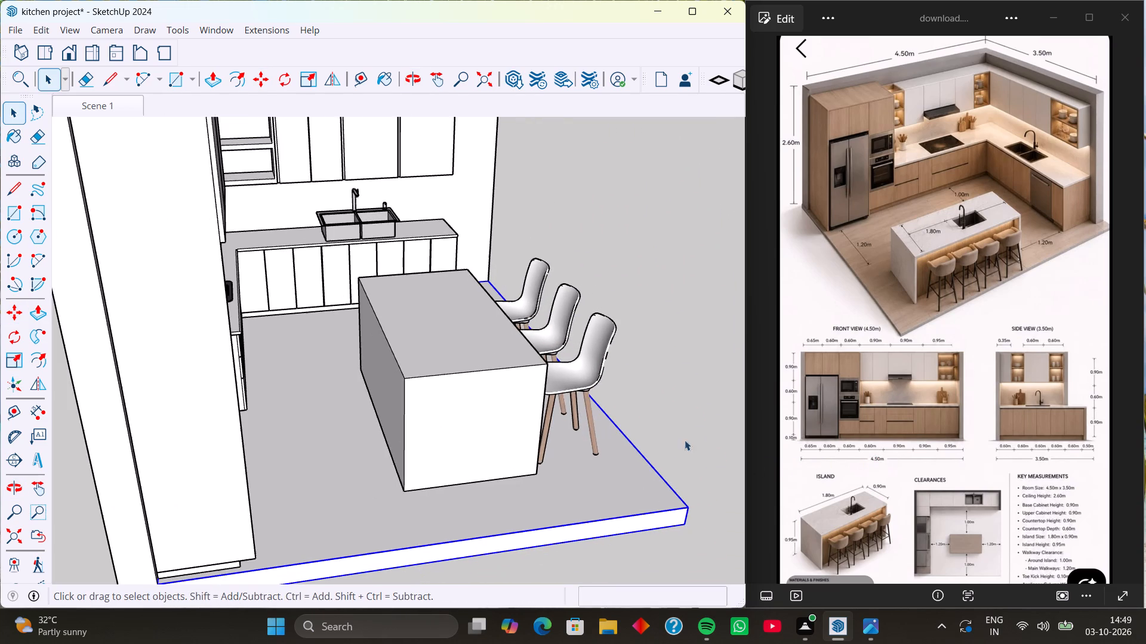
pyautogui.scroll(4, 563, 353)
pyautogui.moveTo(559, 355); pyautogui.dragTo(332, 413, button='middle')
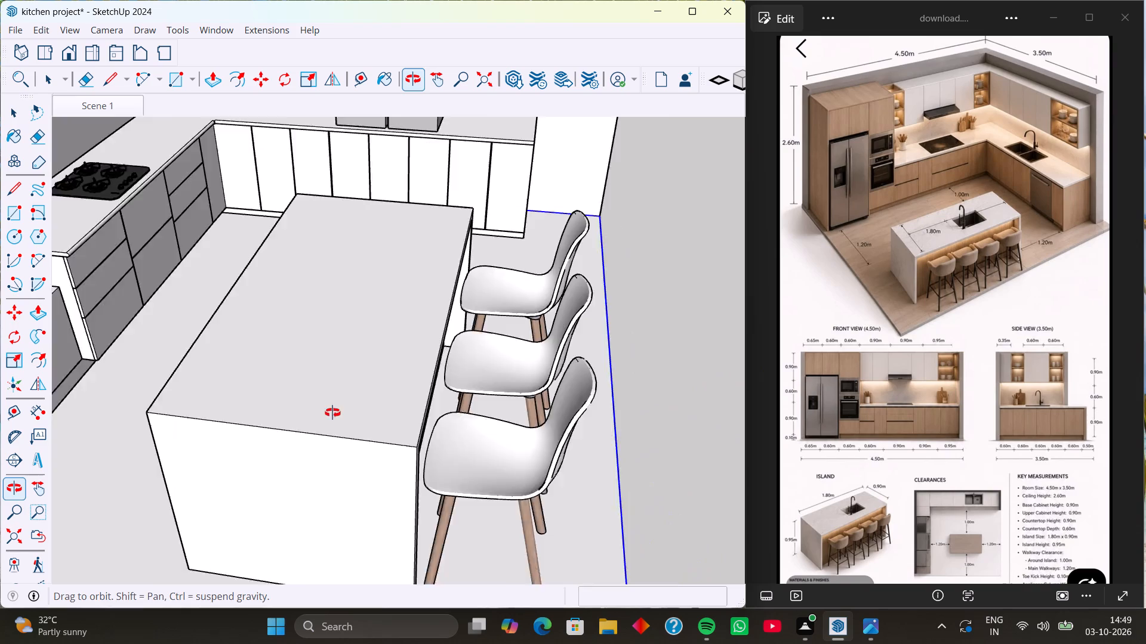
pyautogui.moveTo(332, 413); pyautogui.dragTo(98, 415, button='middle')
pyautogui.scroll(-8, 210, 374)
pyautogui.click(446, 543)
pyautogui.scroll(2, 369, 383)
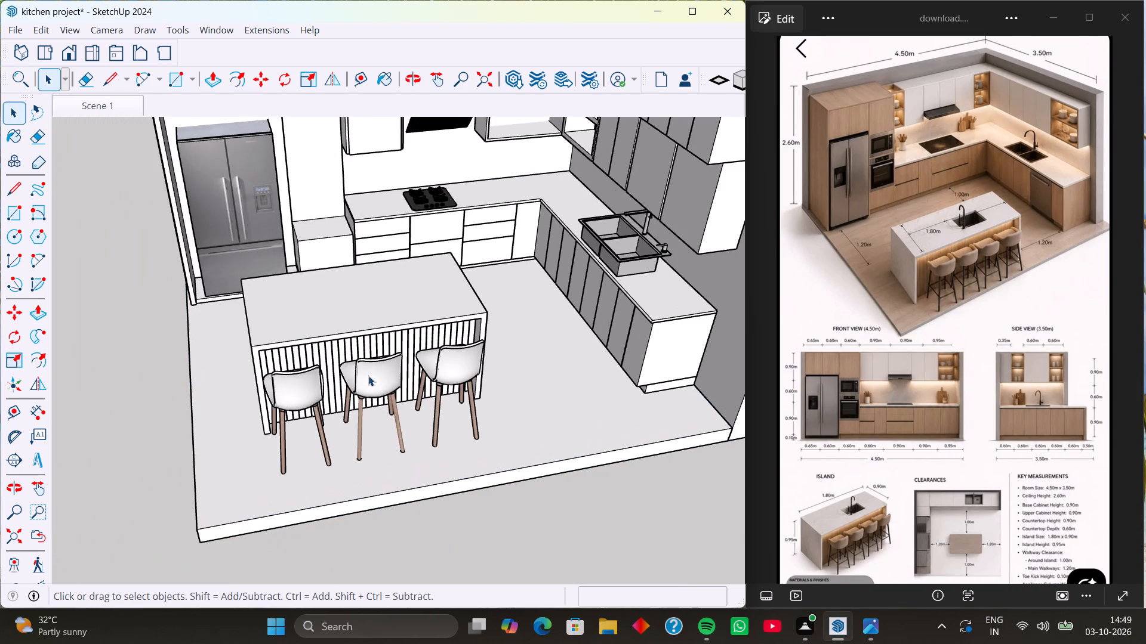
pyautogui.scroll(-6, 390, 346)
pyautogui.moveTo(395, 413); pyautogui.dragTo(409, 369, button='middle')
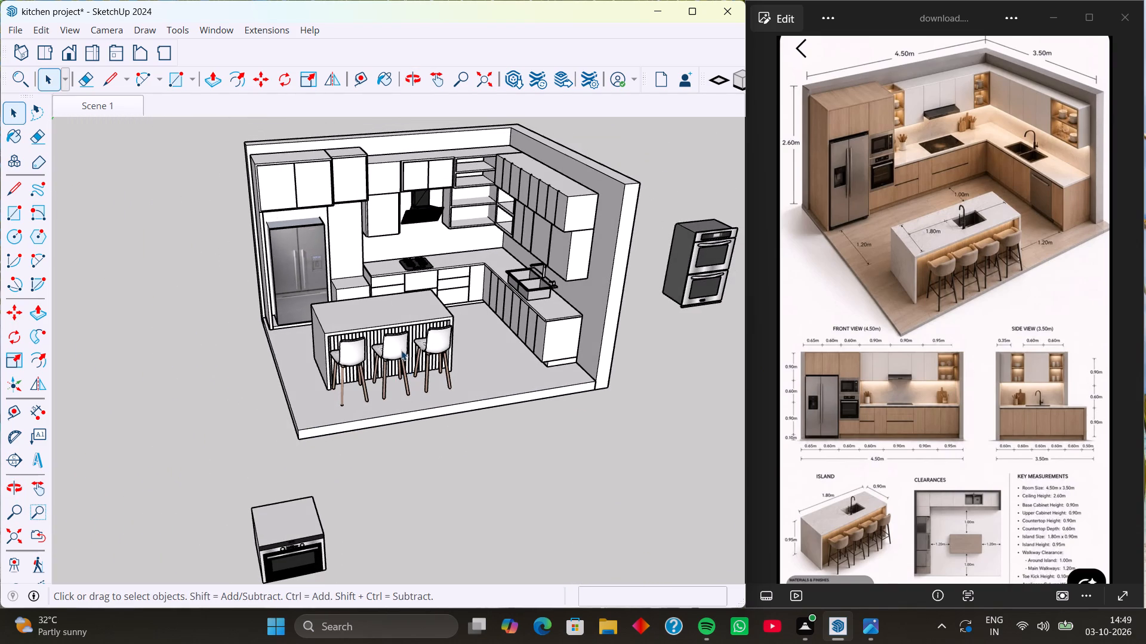
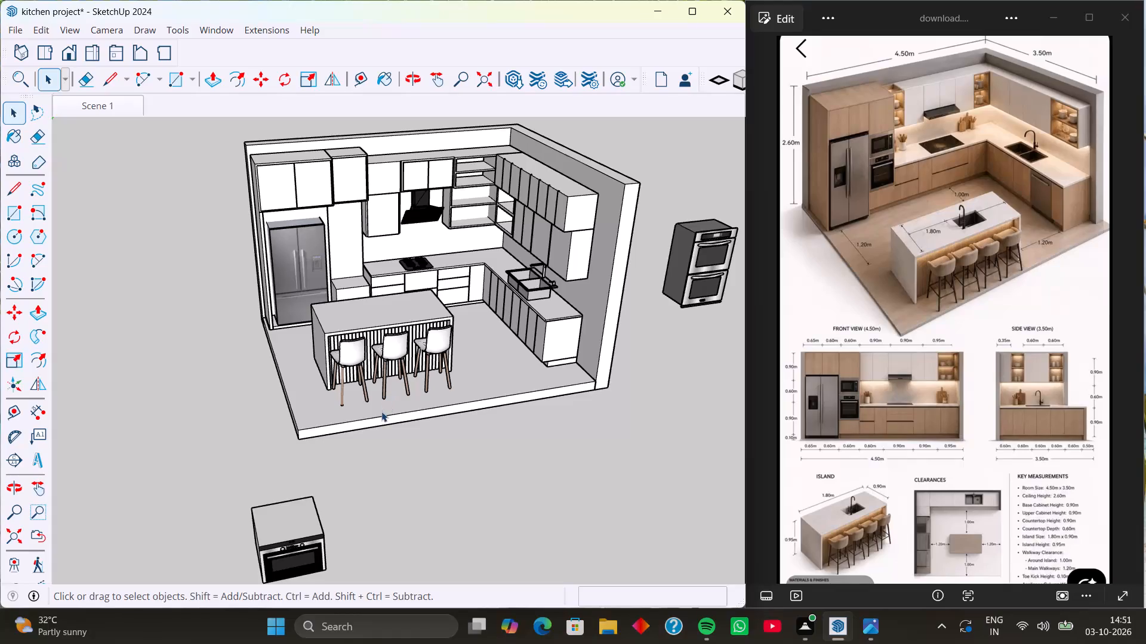
# Compare the kitchen layout and the three island chairs with the perspective view in the reference image.
pyautogui.scroll(-1, 0, 493)
pyautogui.scroll(-1, 482, 380)
pyautogui.scroll(-3, 439, 356)
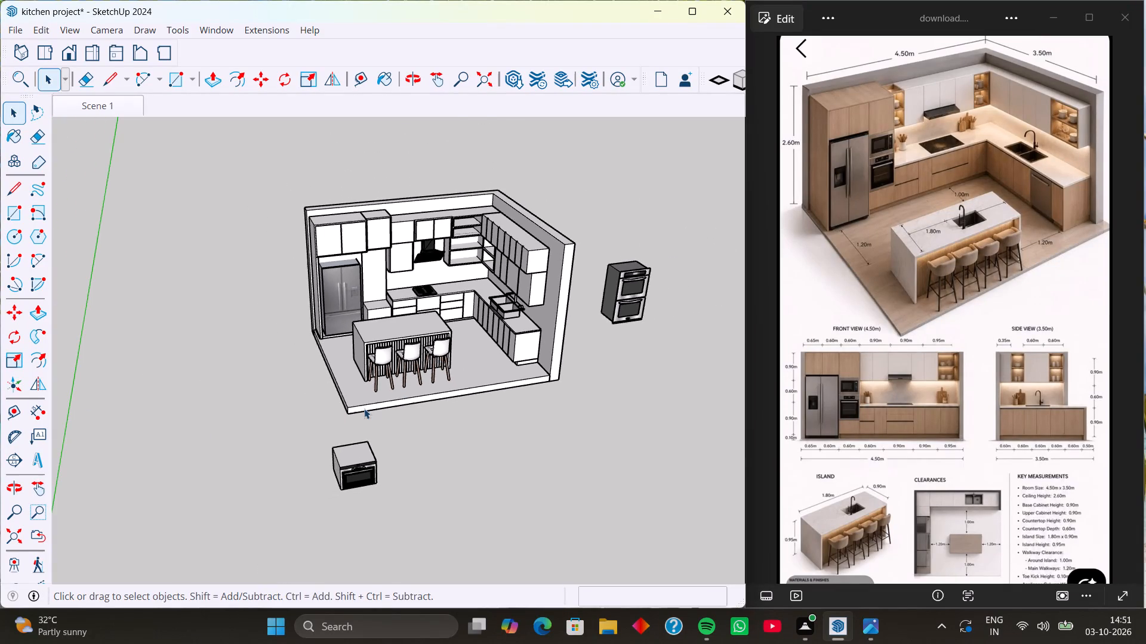
pyautogui.moveTo(294, 428); pyautogui.dragTo(232, 460, button='middle')
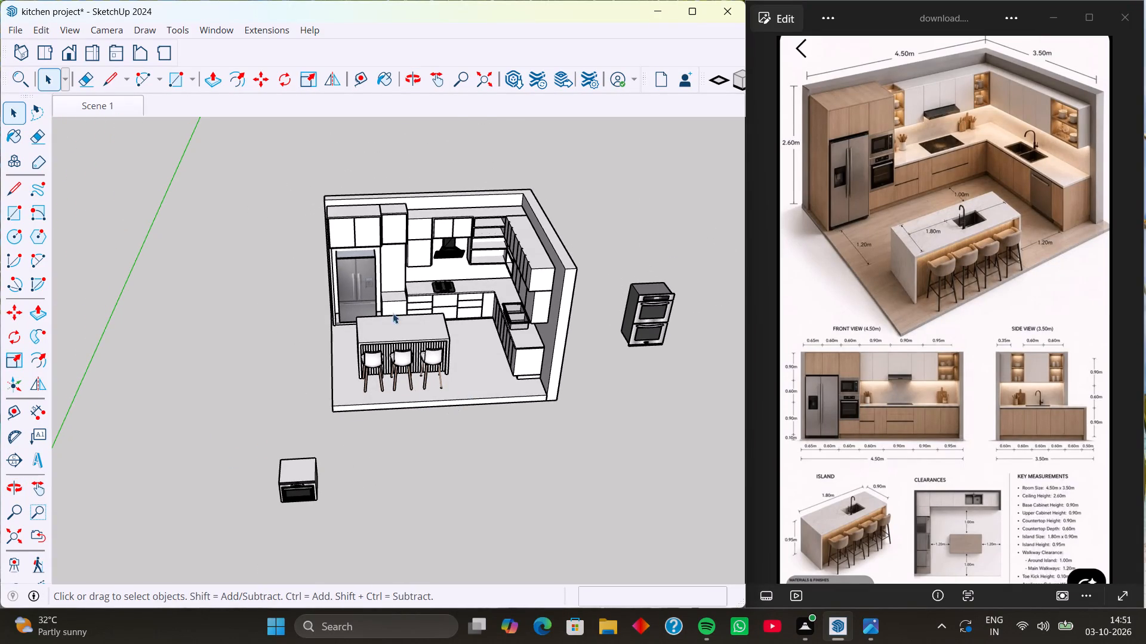
pyautogui.scroll(1, 403, 70)
pyautogui.moveTo(870, 151); pyautogui.dragTo(763, 149, button='middle')
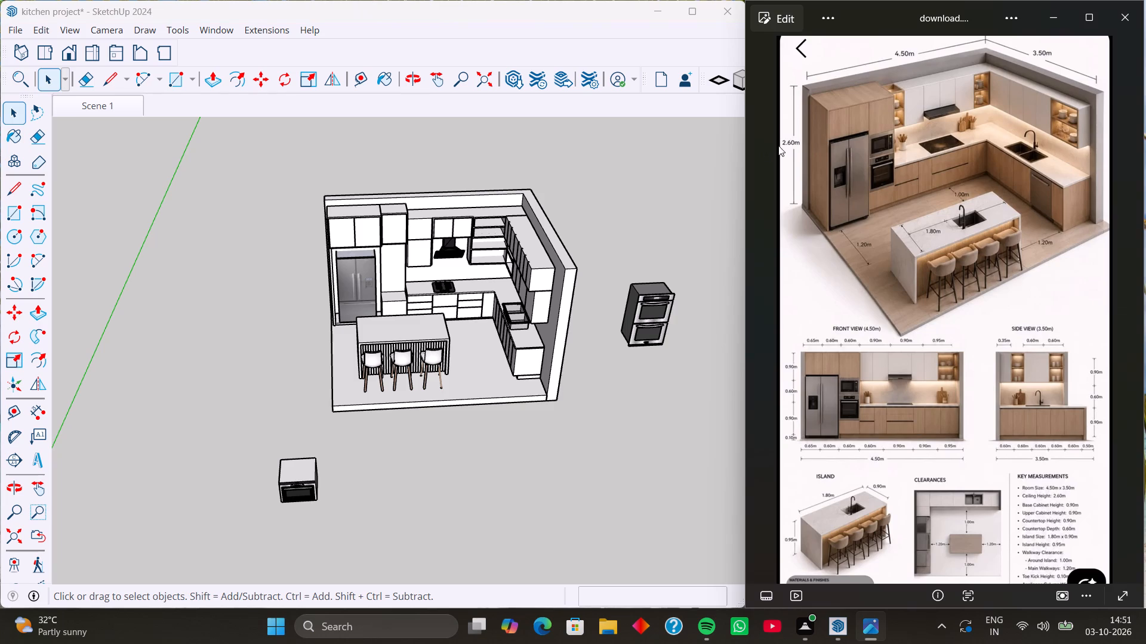
pyautogui.scroll(5, 978, 122)
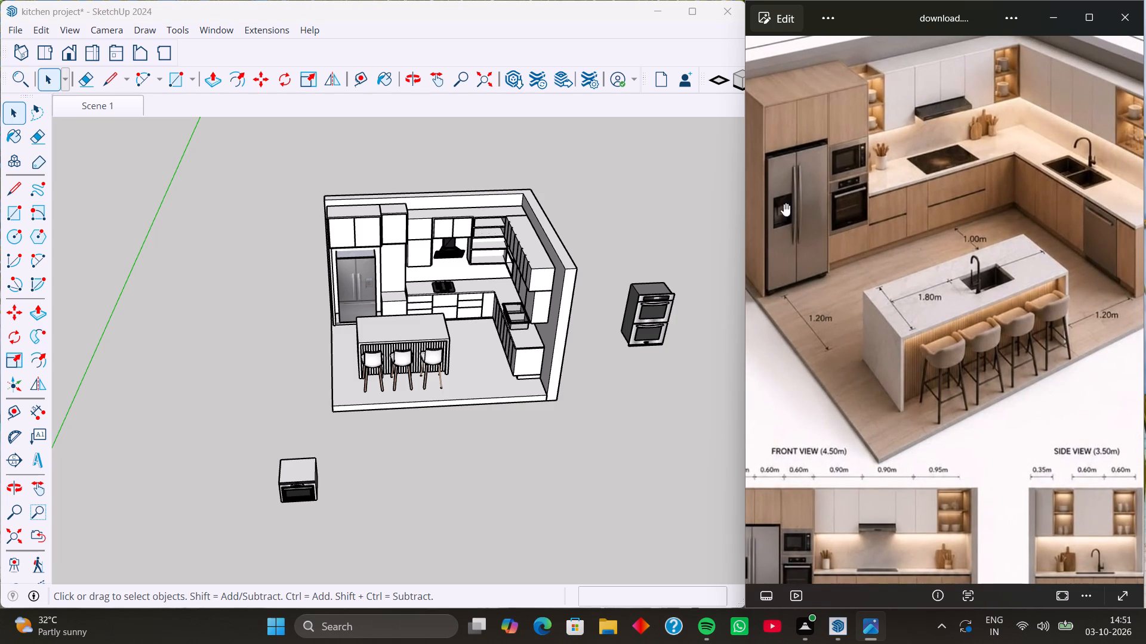
pyautogui.moveTo(485, 291); pyautogui.dragTo(517, 250, button='middle')
pyautogui.scroll(6, 489, 259)
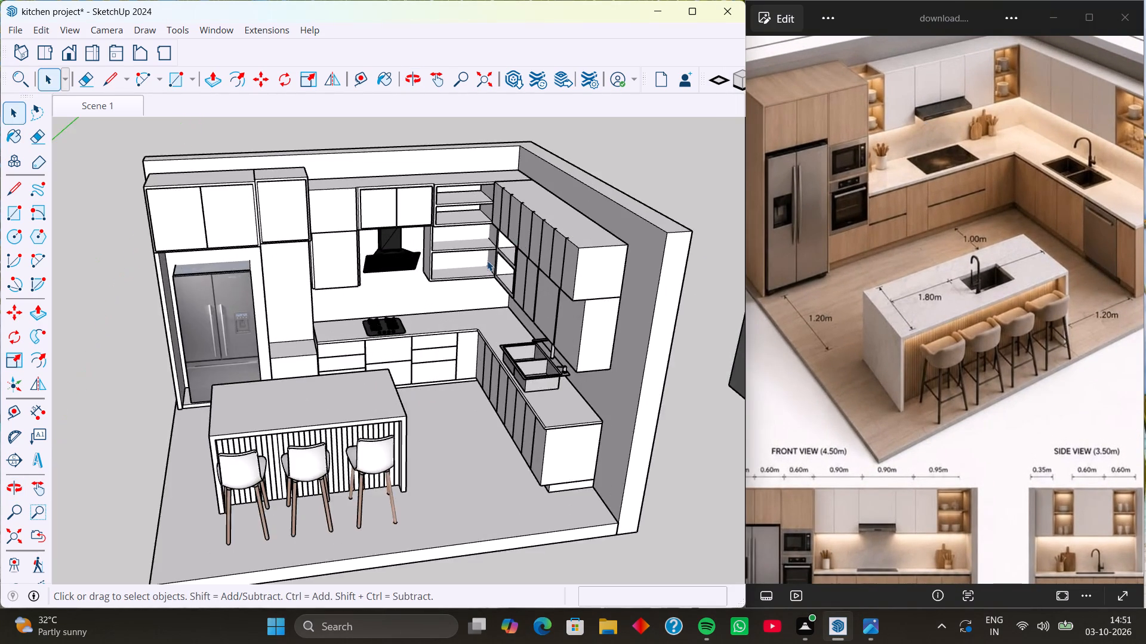
pyautogui.scroll(5, 455, 258)
pyautogui.scroll(-6, 454, 258)
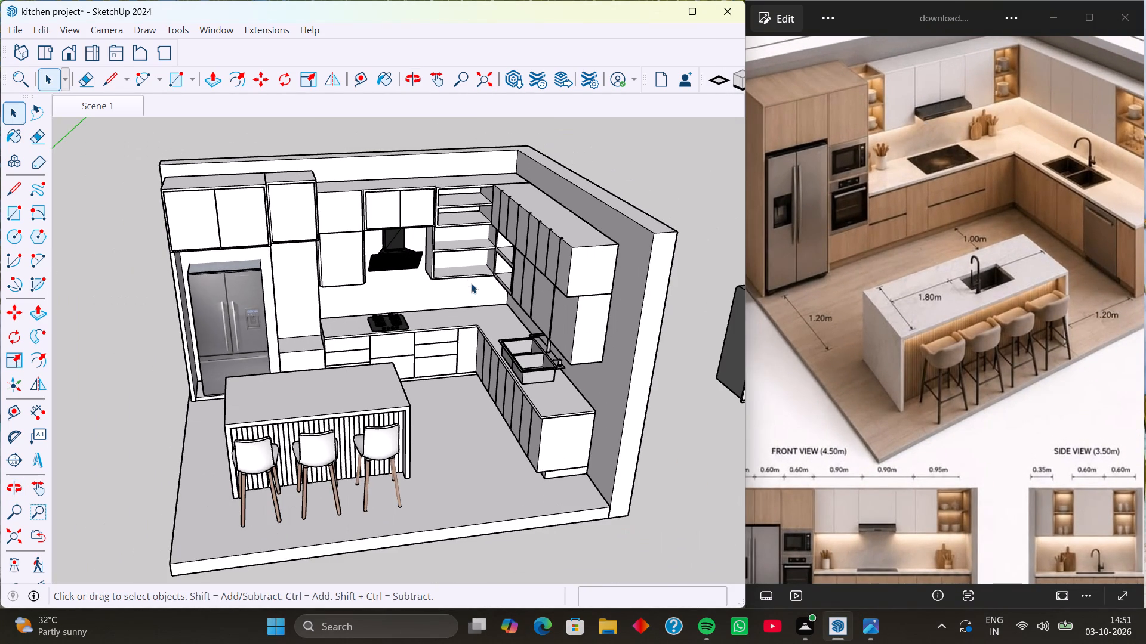
pyautogui.scroll(-5, 475, 272)
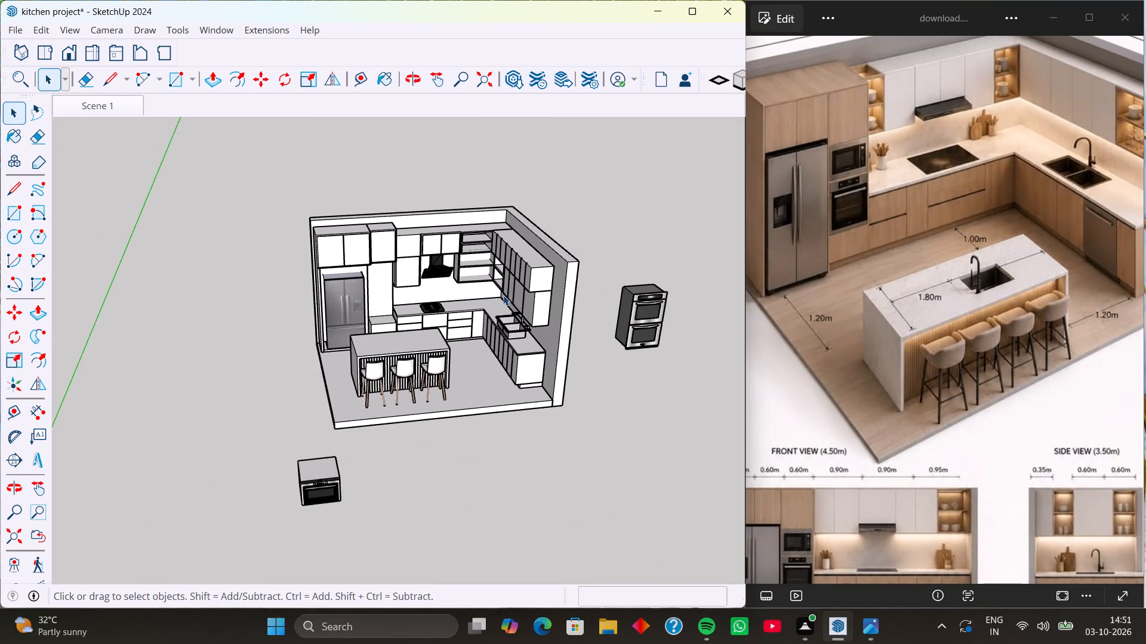
pyautogui.scroll(-2, 503, 295)
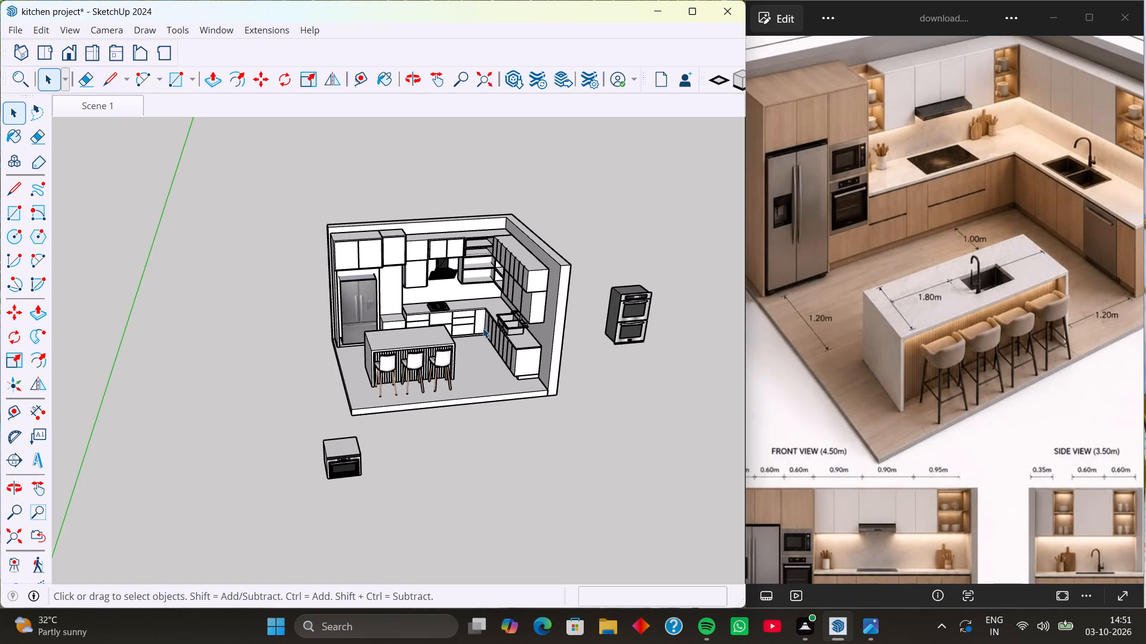
pyautogui.scroll(1, 301, 445)
pyautogui.moveTo(300, 435); pyautogui.dragTo(333, 388, button='middle')
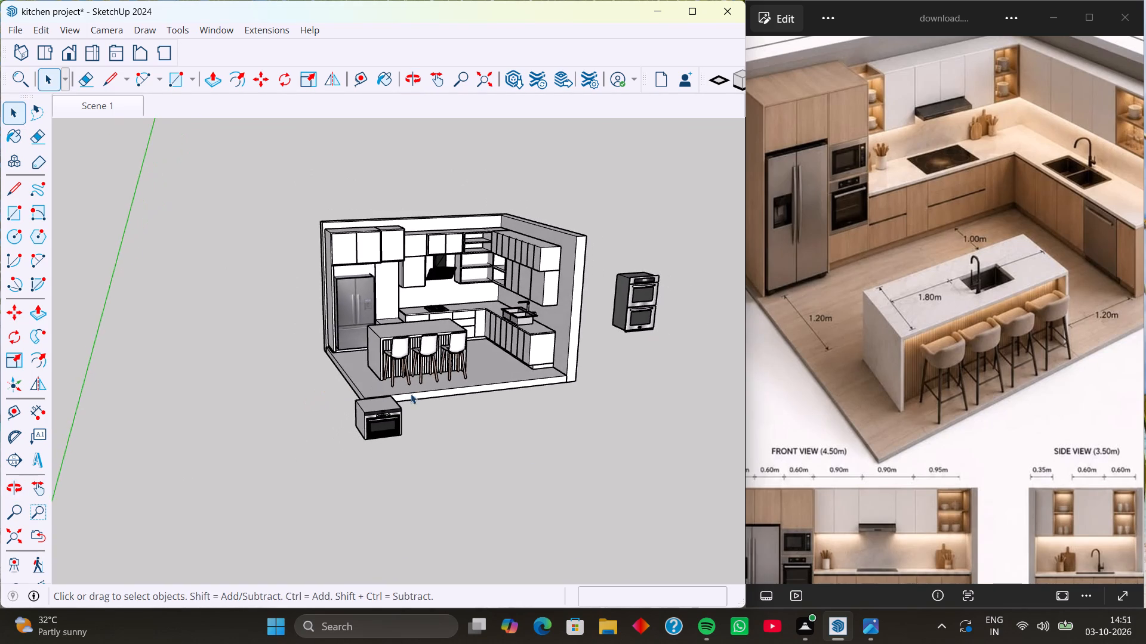
pyautogui.scroll(-3, 412, 398)
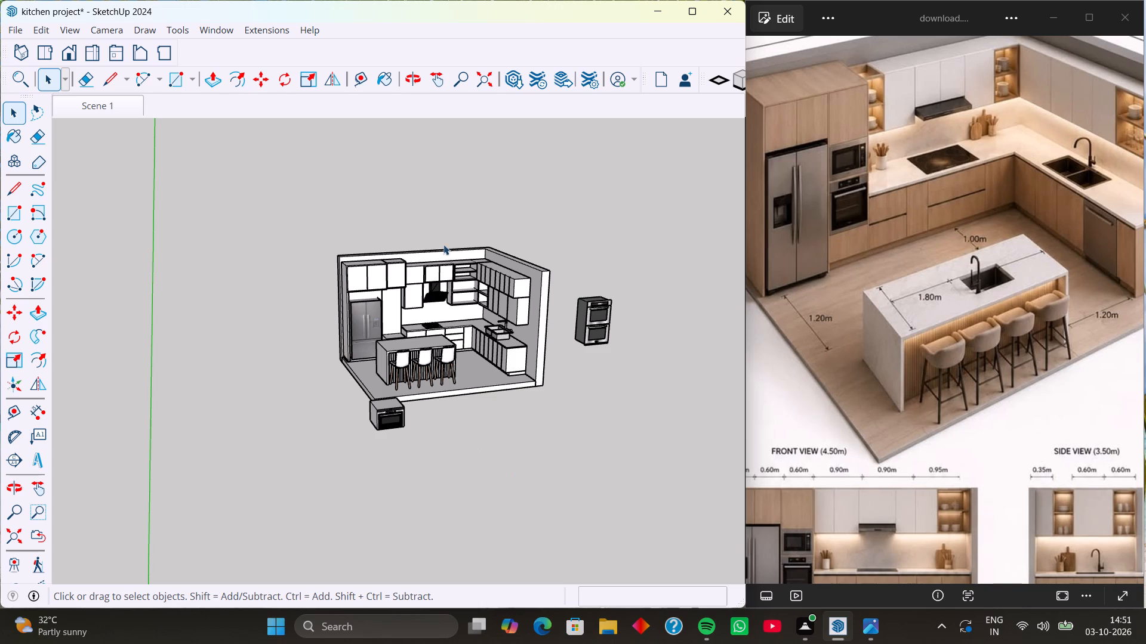
# Examine the single oven model standing outside the kitchen from its front and both sides.
pyautogui.scroll(5, 403, 402)
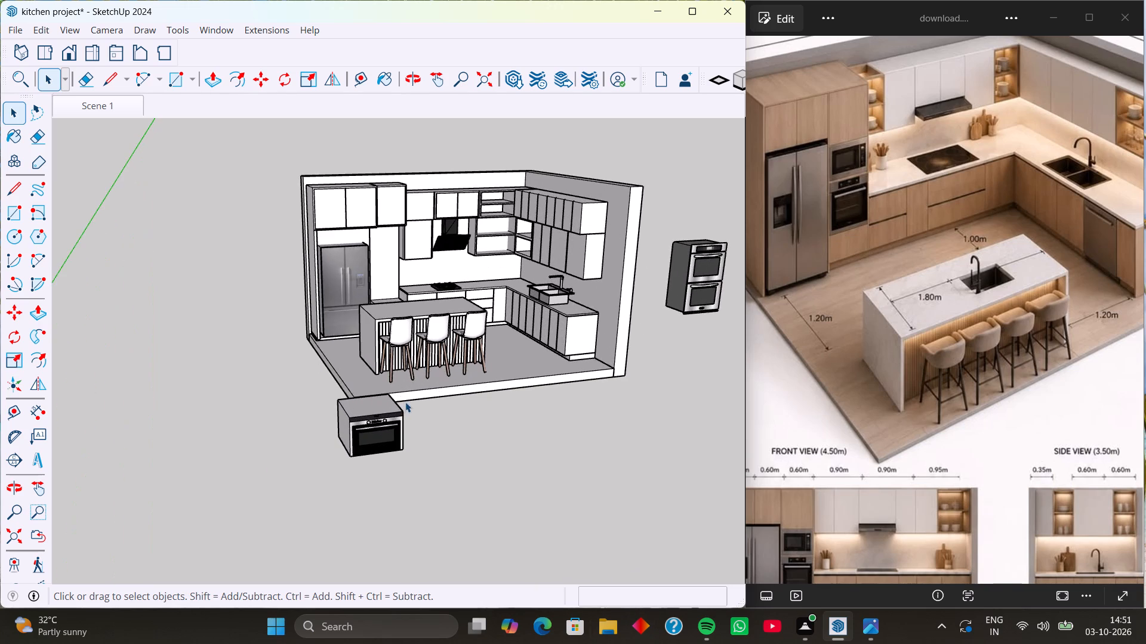
pyautogui.scroll(16, 387, 426)
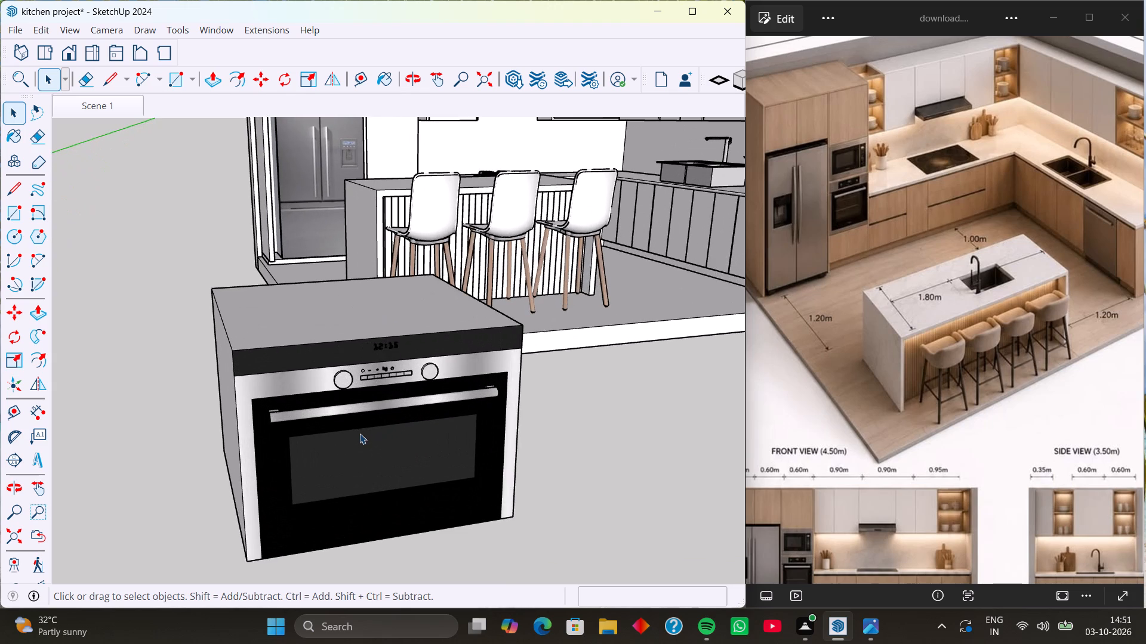
pyautogui.scroll(6, 331, 422)
pyautogui.scroll(-4, 540, 411)
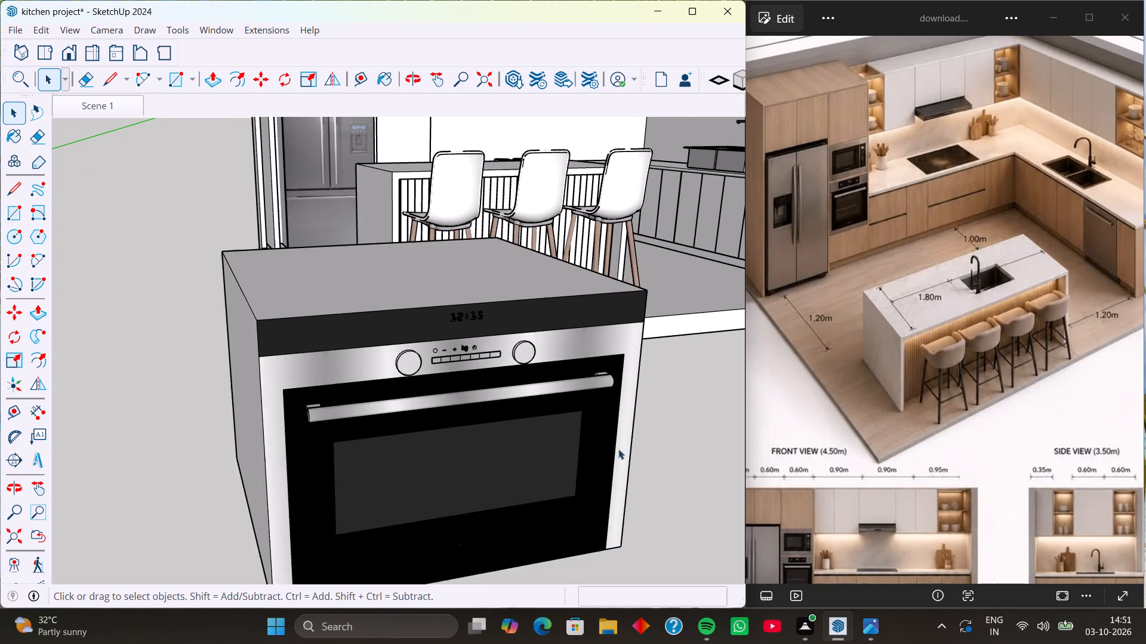
pyautogui.scroll(-4, 473, 451)
pyautogui.moveTo(359, 414); pyautogui.dragTo(577, 461, button='middle')
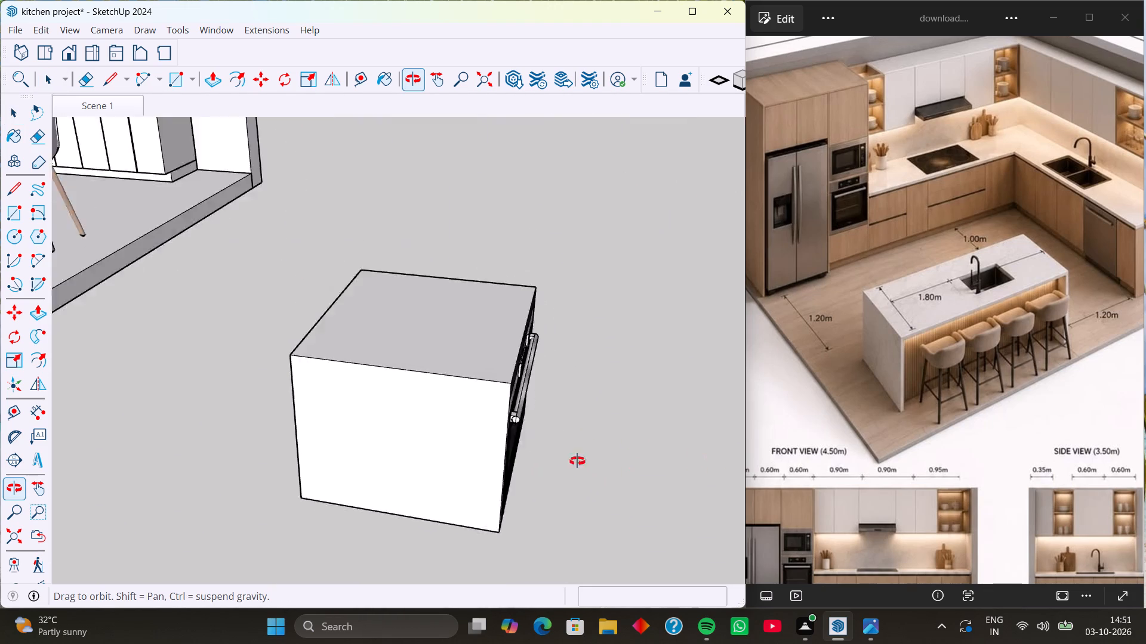
pyautogui.moveTo(577, 461); pyautogui.dragTo(90, 383, button='middle')
pyautogui.scroll(-3, 357, 385)
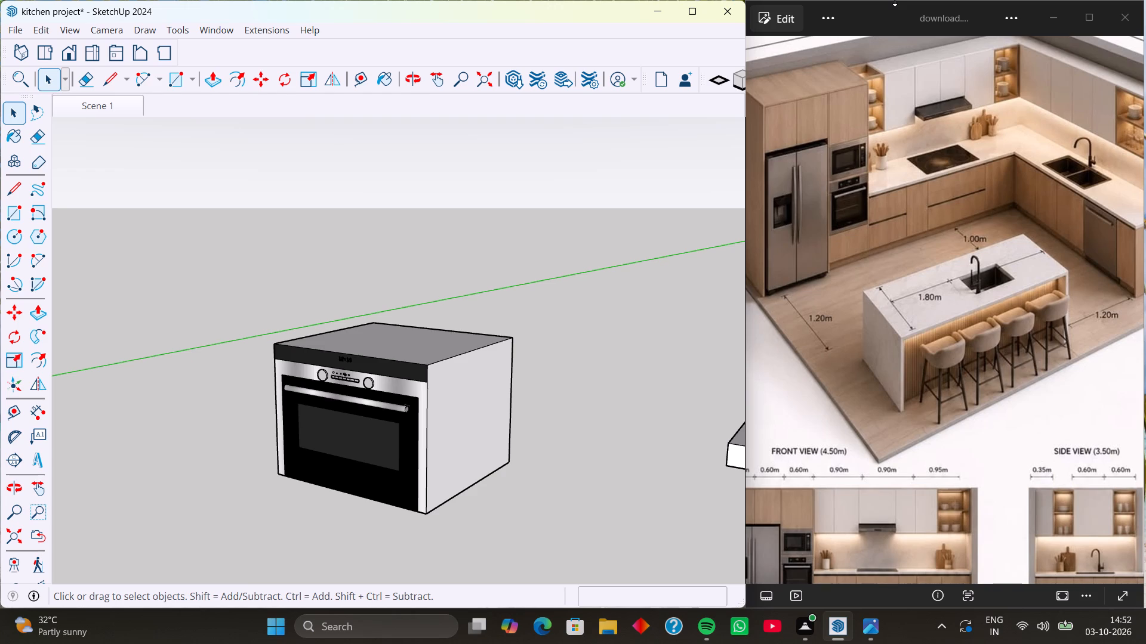
pyautogui.scroll(1, 782, 0)
pyautogui.scroll(-4, 782, 0)
# Compare the whole kitchen and the loose oven in front of it with the full reference image.
pyautogui.scroll(-10, 489, 3)
pyautogui.scroll(-3, 679, 17)
pyautogui.scroll(-7, 740, 48)
pyautogui.scroll(-3, 731, 367)
pyautogui.scroll(-6, 497, 304)
pyautogui.scroll(-4, 414, 275)
pyautogui.scroll(-2, 877, 301)
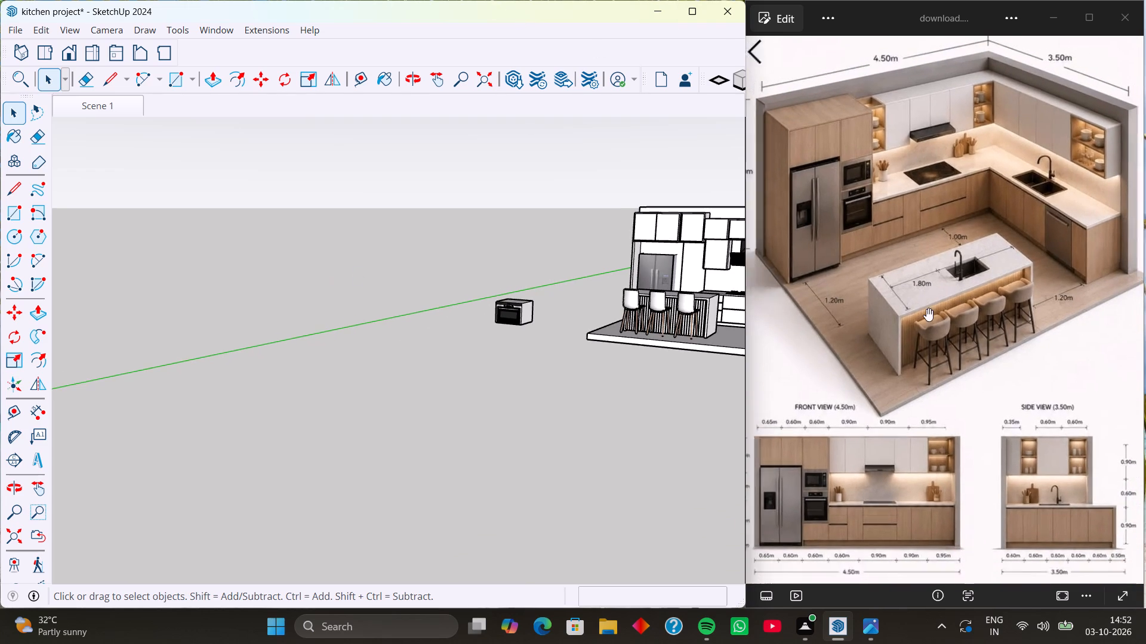
pyautogui.scroll(-4, 926, 308)
pyautogui.moveTo(384, 301); pyautogui.dragTo(543, 324, button='middle')
pyautogui.scroll(5, 615, 282)
pyautogui.moveTo(553, 292); pyautogui.dragTo(580, 333, button='middle')
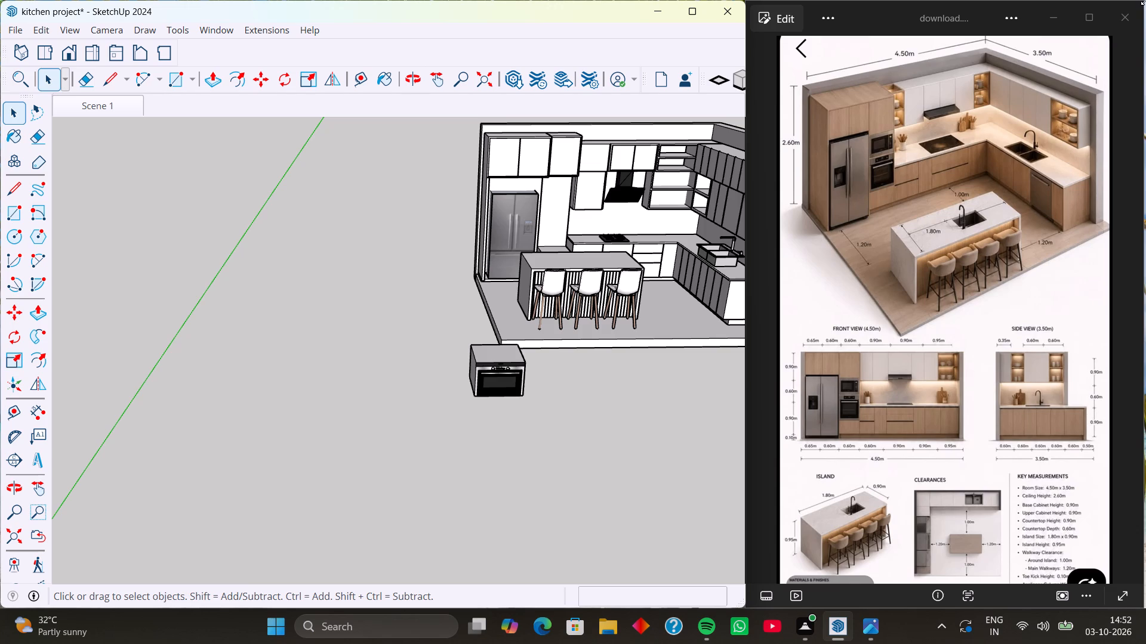
pyautogui.scroll(-4, 643, 26)
pyautogui.scroll(-3, 728, 77)
# Activate Scene 1 and examine the kitchen, its floor area and the chairs from several sides.
pyautogui.click(101, 109)
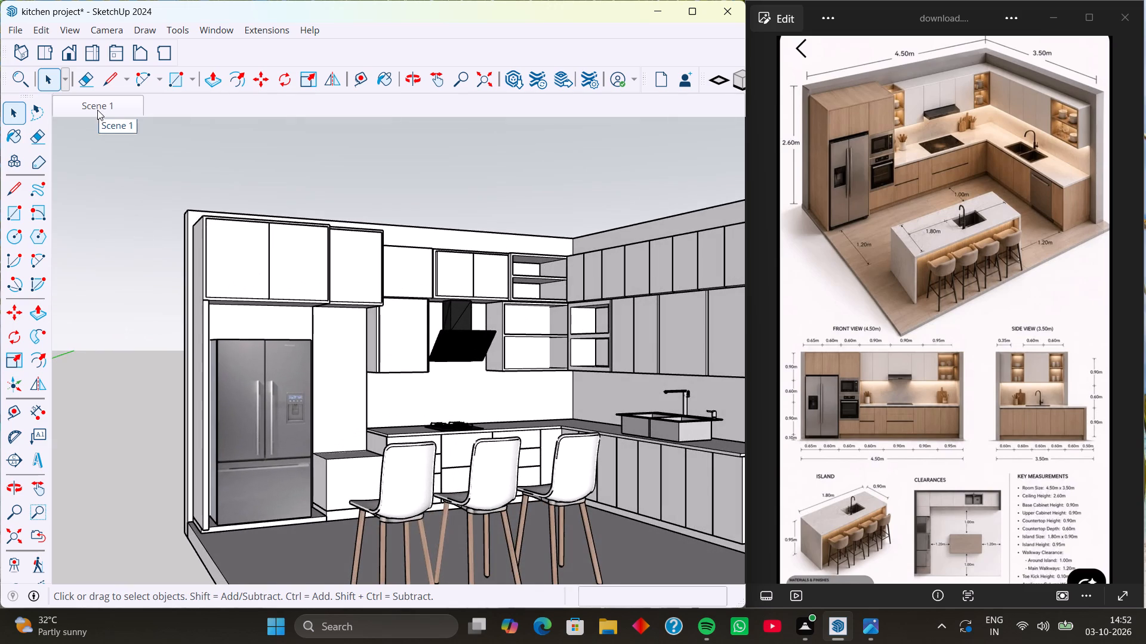
pyautogui.scroll(-2, 399, 182)
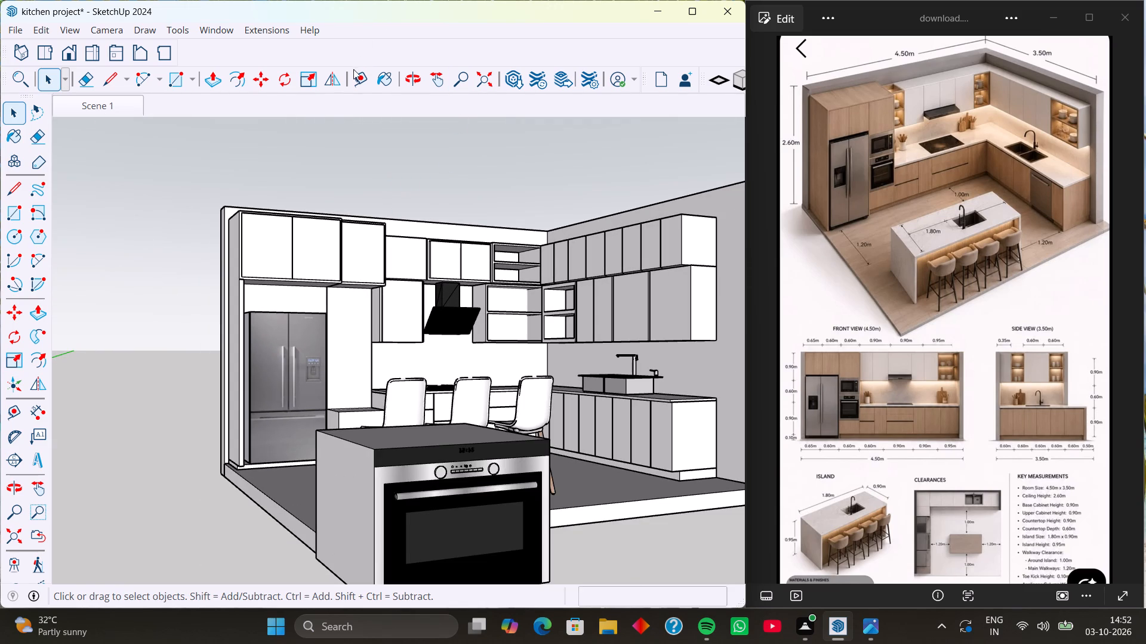
pyautogui.moveTo(355, 78); pyautogui.dragTo(372, 182, button='middle')
pyautogui.moveTo(371, 216); pyautogui.dragTo(372, 256, button='middle')
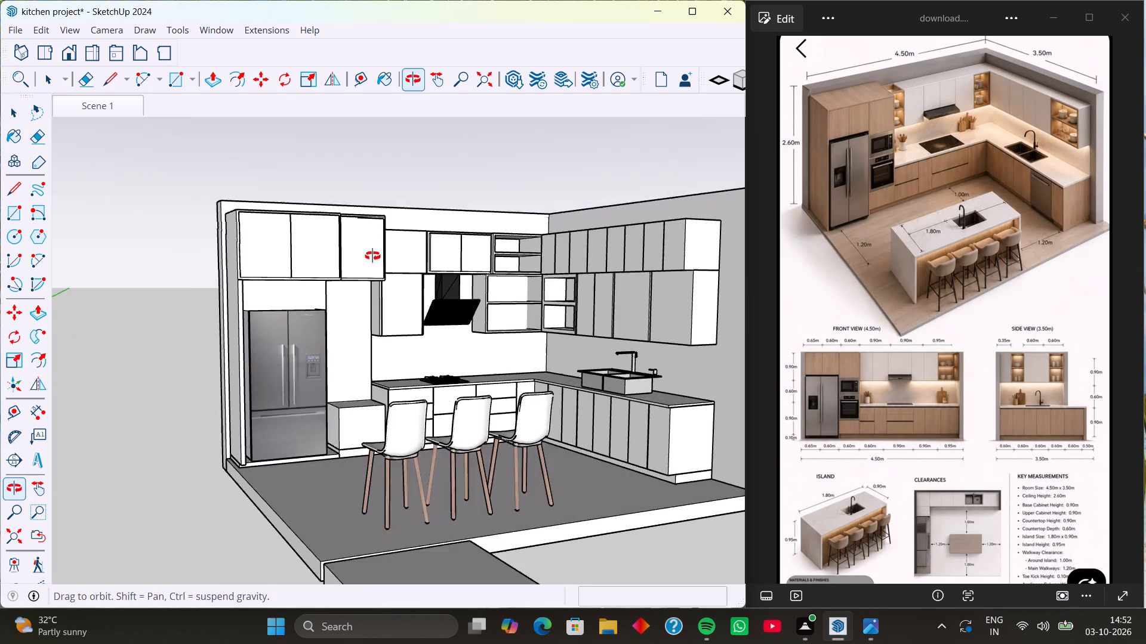
pyautogui.moveTo(372, 256); pyautogui.dragTo(368, 348, button='middle')
pyautogui.scroll(-3, 441, 303)
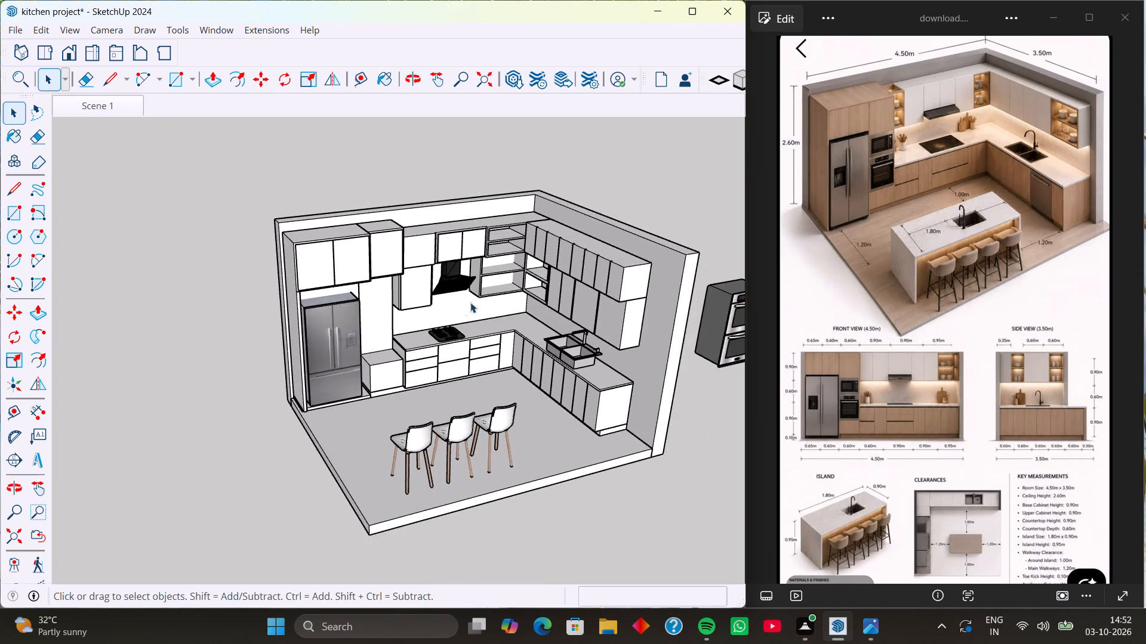
pyautogui.scroll(-4, 475, 298)
pyautogui.moveTo(443, 368); pyautogui.dragTo(692, 395, button='middle')
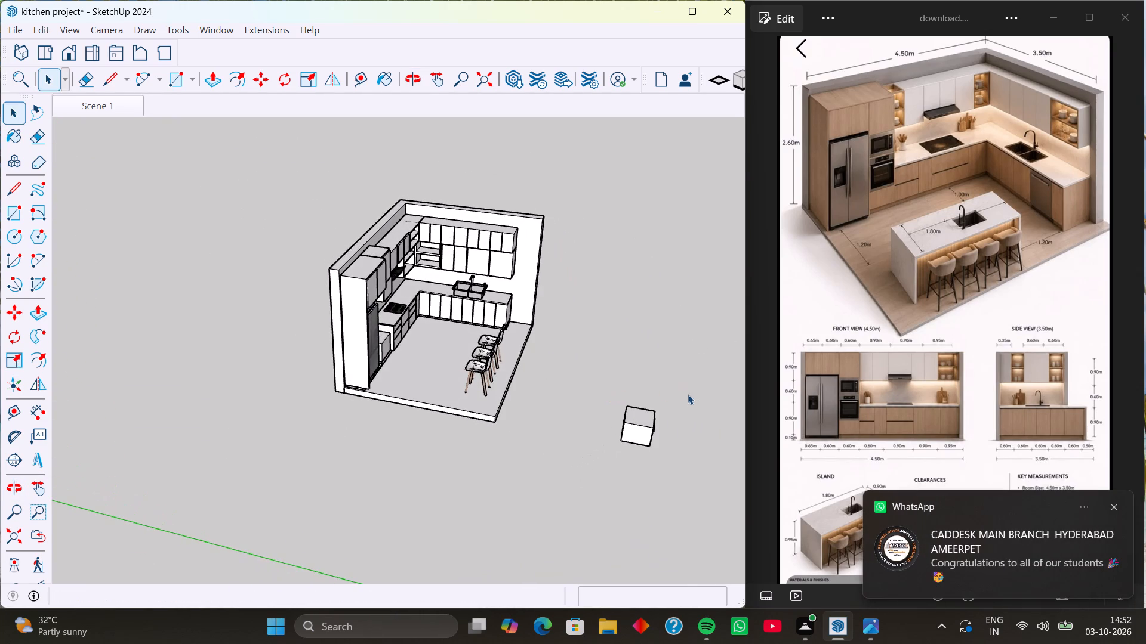
pyautogui.scroll(-3, 501, 370)
pyautogui.moveTo(507, 330); pyautogui.dragTo(242, 338, button='middle')
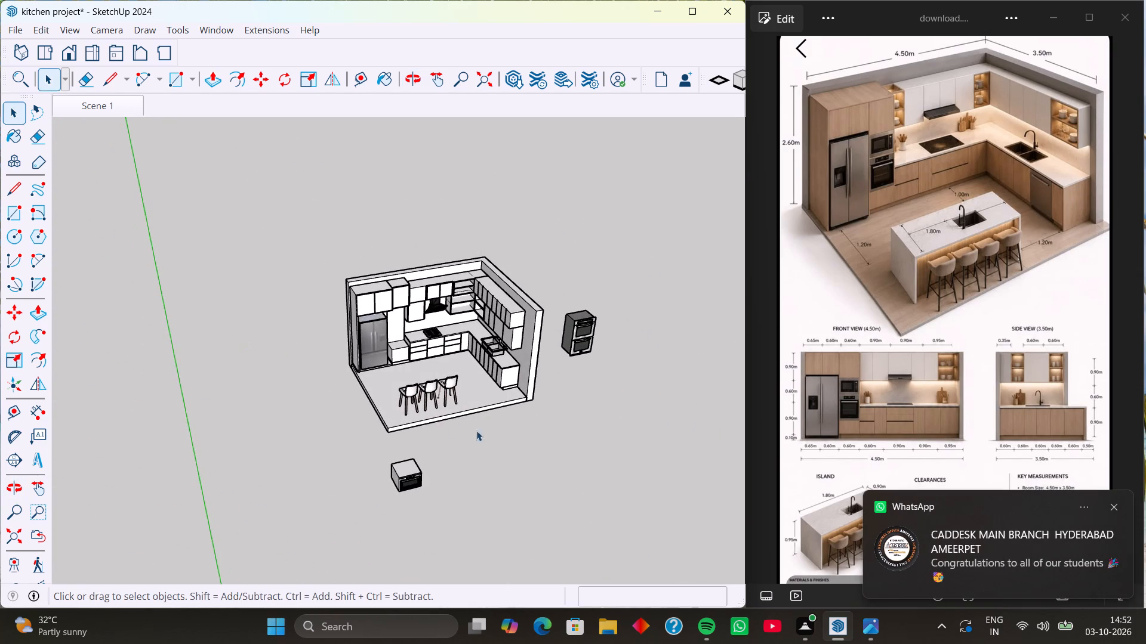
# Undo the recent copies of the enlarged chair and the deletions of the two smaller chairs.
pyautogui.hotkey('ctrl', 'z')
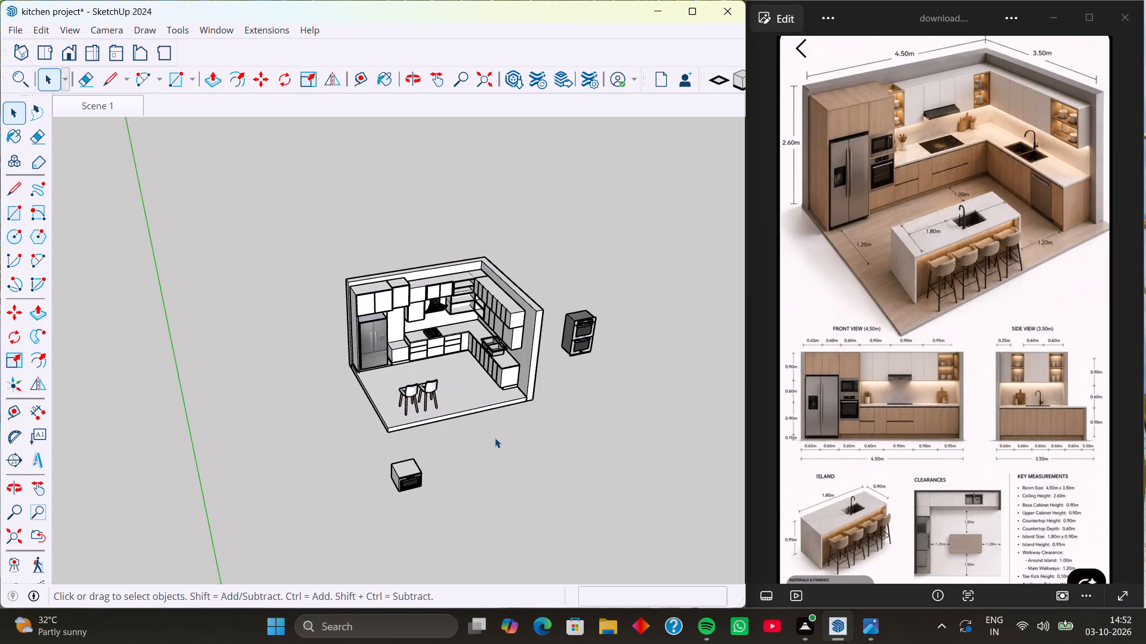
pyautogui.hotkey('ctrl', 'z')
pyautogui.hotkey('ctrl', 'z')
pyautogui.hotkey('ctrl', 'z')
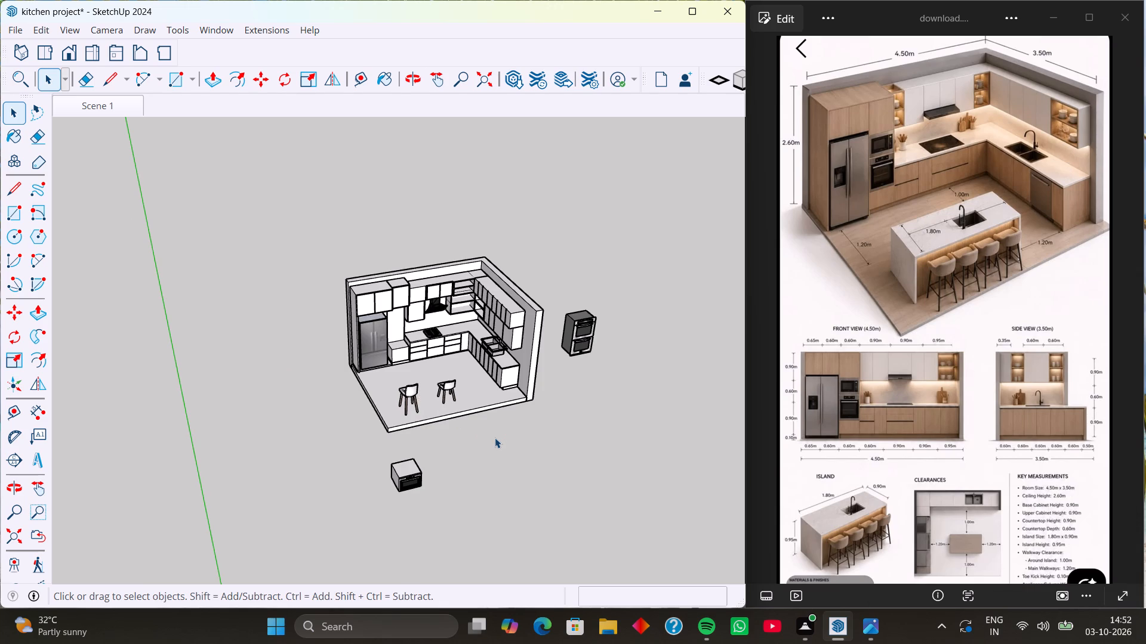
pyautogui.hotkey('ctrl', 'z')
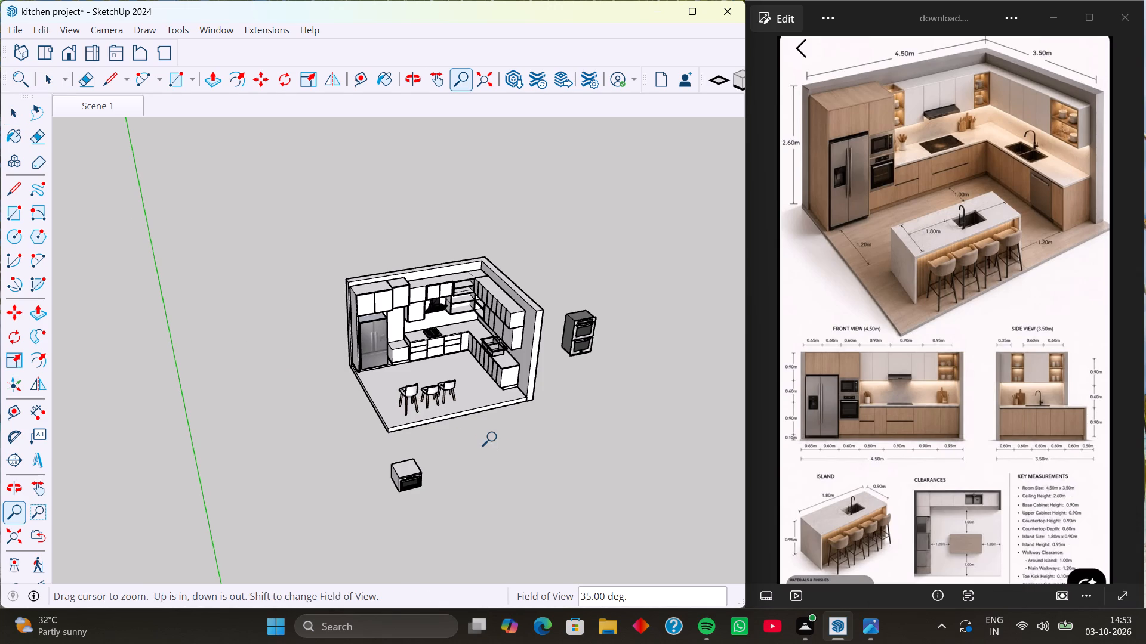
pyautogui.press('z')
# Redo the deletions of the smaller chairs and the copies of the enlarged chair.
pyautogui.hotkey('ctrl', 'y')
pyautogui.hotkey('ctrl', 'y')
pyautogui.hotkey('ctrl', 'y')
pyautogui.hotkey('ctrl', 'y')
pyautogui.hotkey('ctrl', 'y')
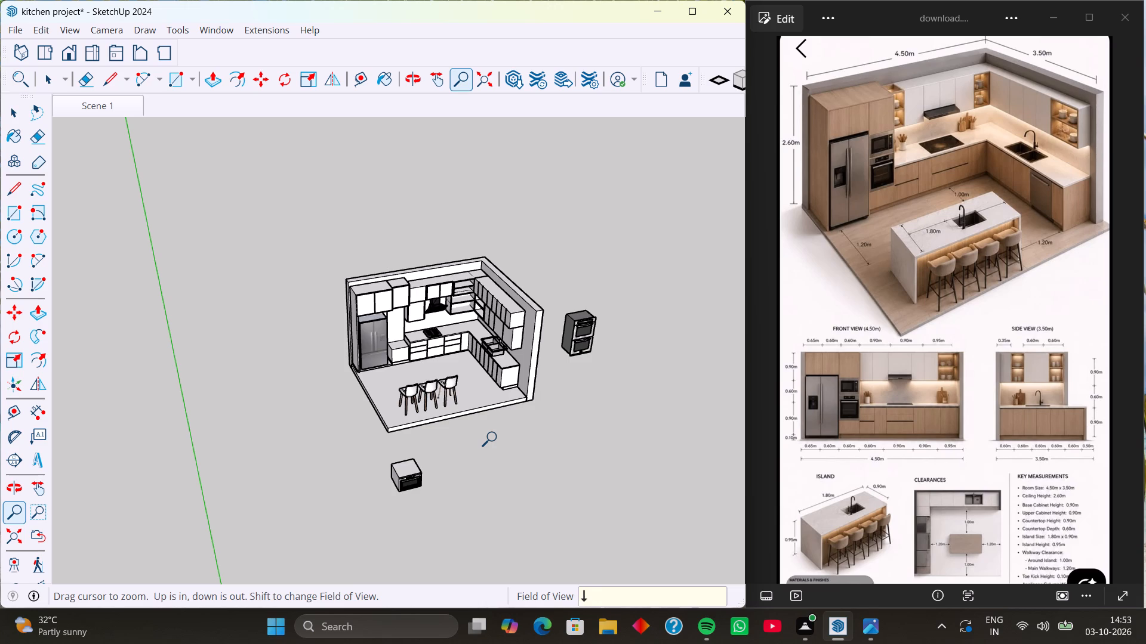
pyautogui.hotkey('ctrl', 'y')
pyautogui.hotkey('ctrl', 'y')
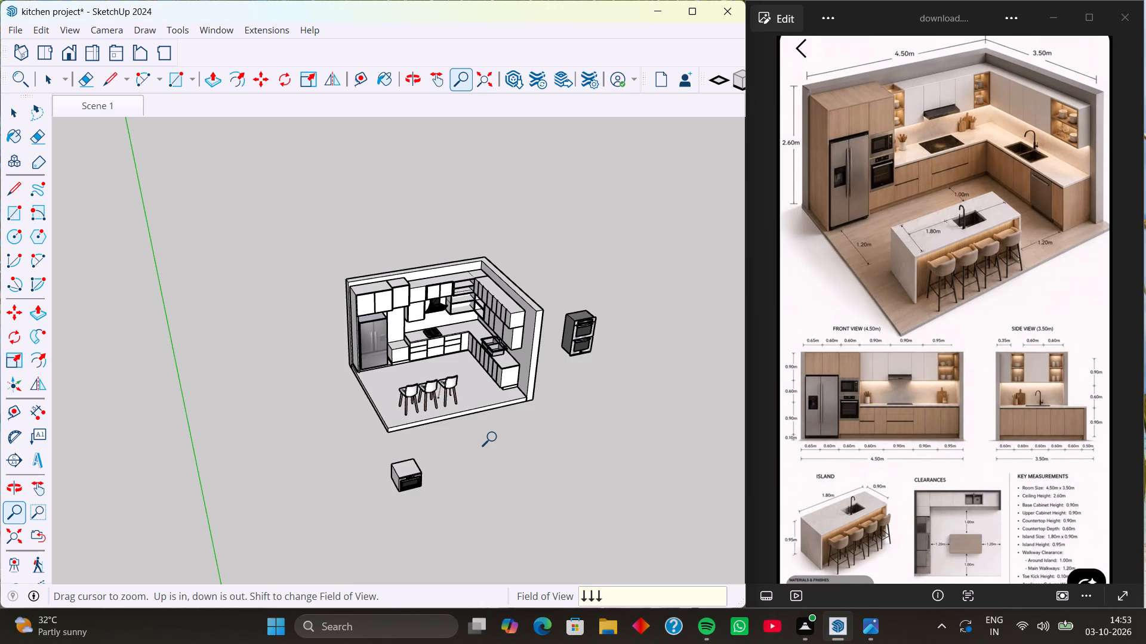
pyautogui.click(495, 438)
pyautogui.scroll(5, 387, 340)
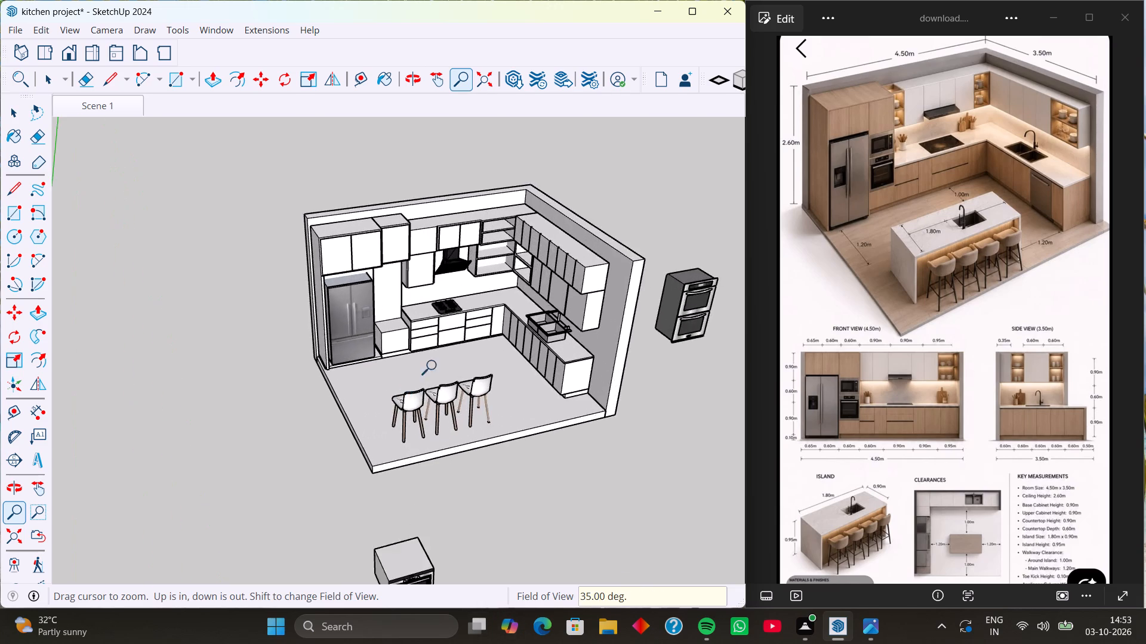
# Unhide all hidden objects so the kitchen island is back in front of the chairs.
pyautogui.scroll(5, 435, 366)
pyautogui.moveTo(456, 501); pyautogui.dragTo(702, 443, button='middle')
pyautogui.scroll(-4, 571, 484)
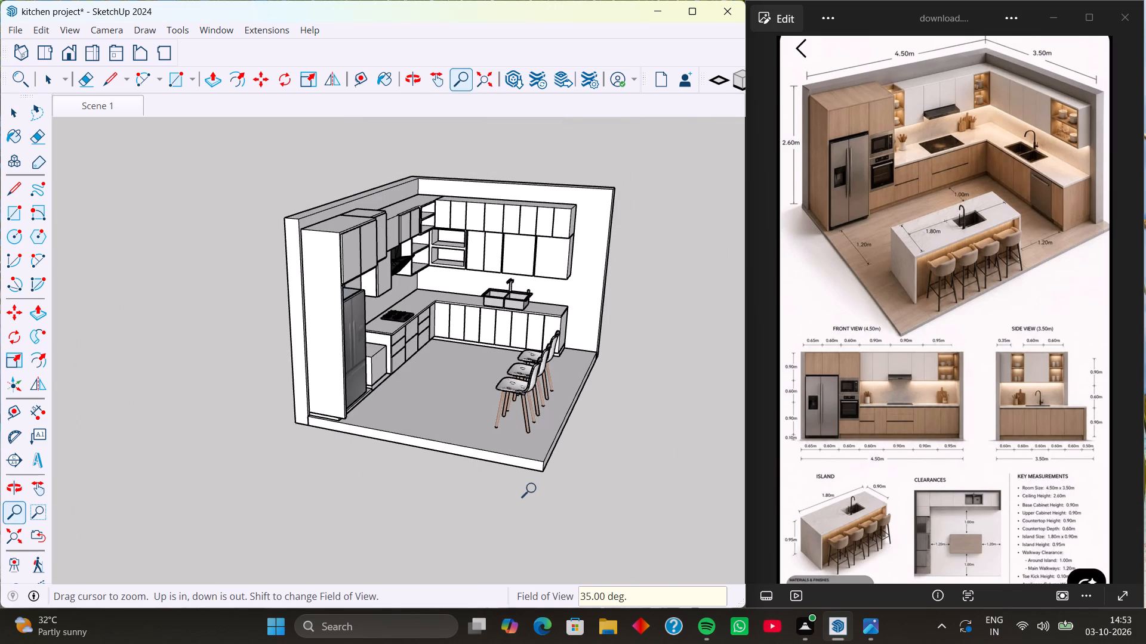
pyautogui.press('space')
pyautogui.click(604, 448)
pyautogui.scroll(8, 516, 394)
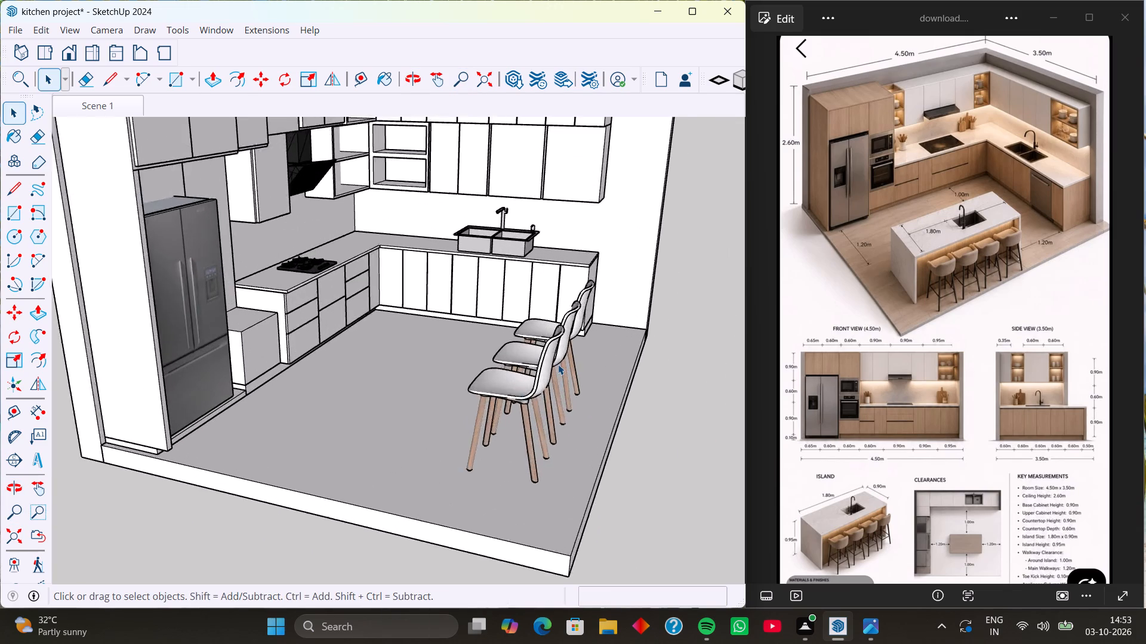
pyautogui.scroll(2, 558, 364)
pyautogui.scroll(-12, 558, 364)
pyautogui.click(45, 29)
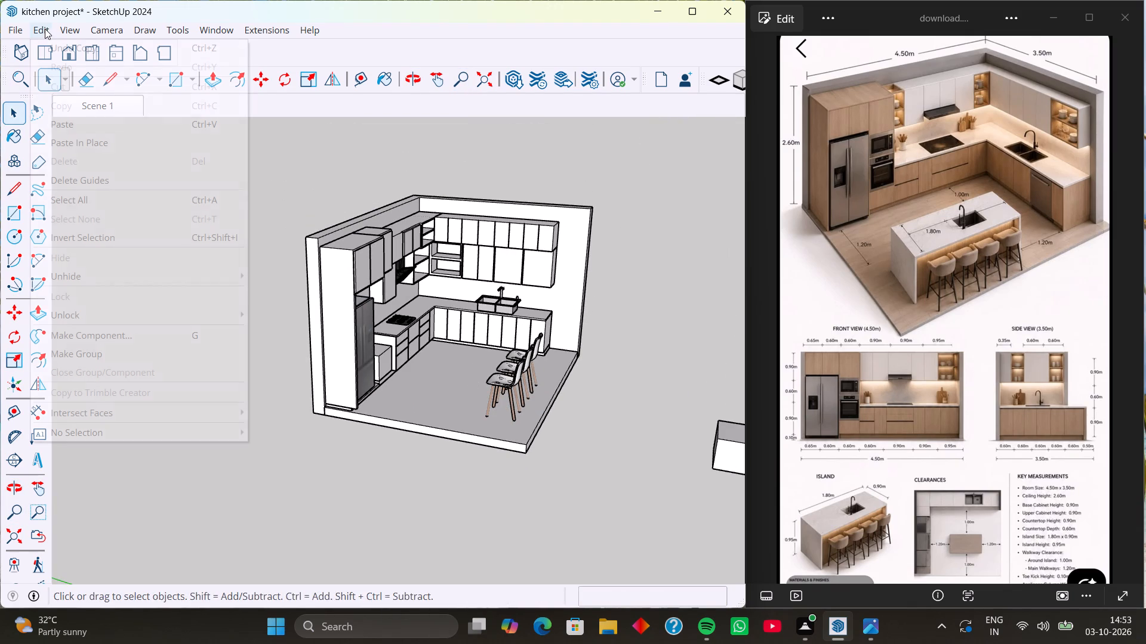
pyautogui.click(88, 277)
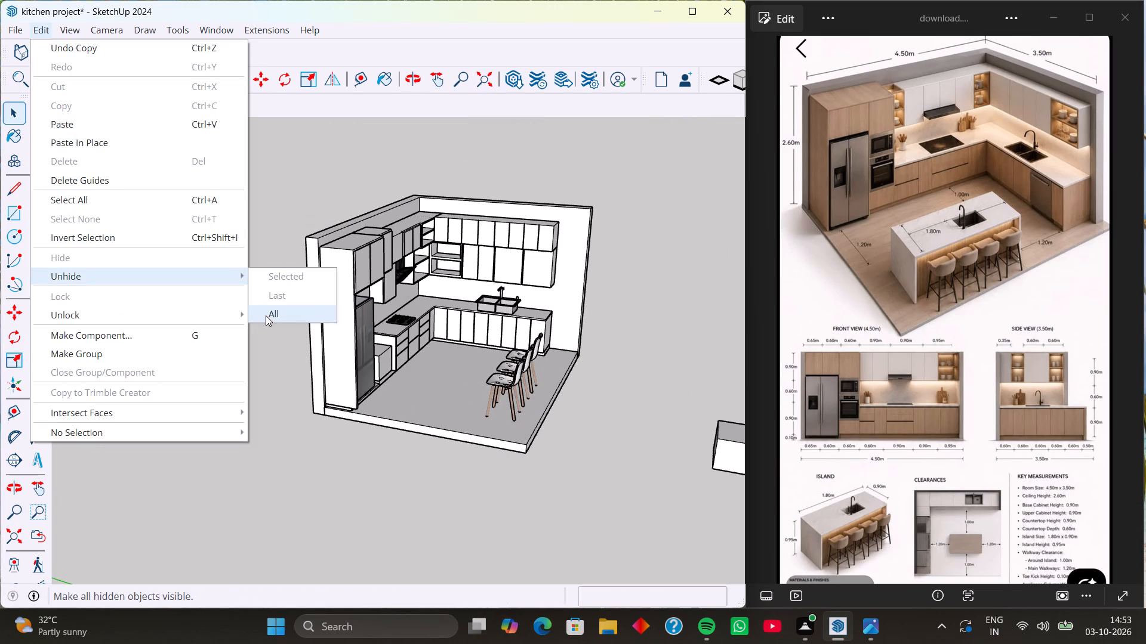
pyautogui.click(266, 315)
# Examine the island, its three chairs and the surrounding kitchen from several sides.
pyautogui.scroll(-2, 350, 343)
pyautogui.scroll(10, 524, 373)
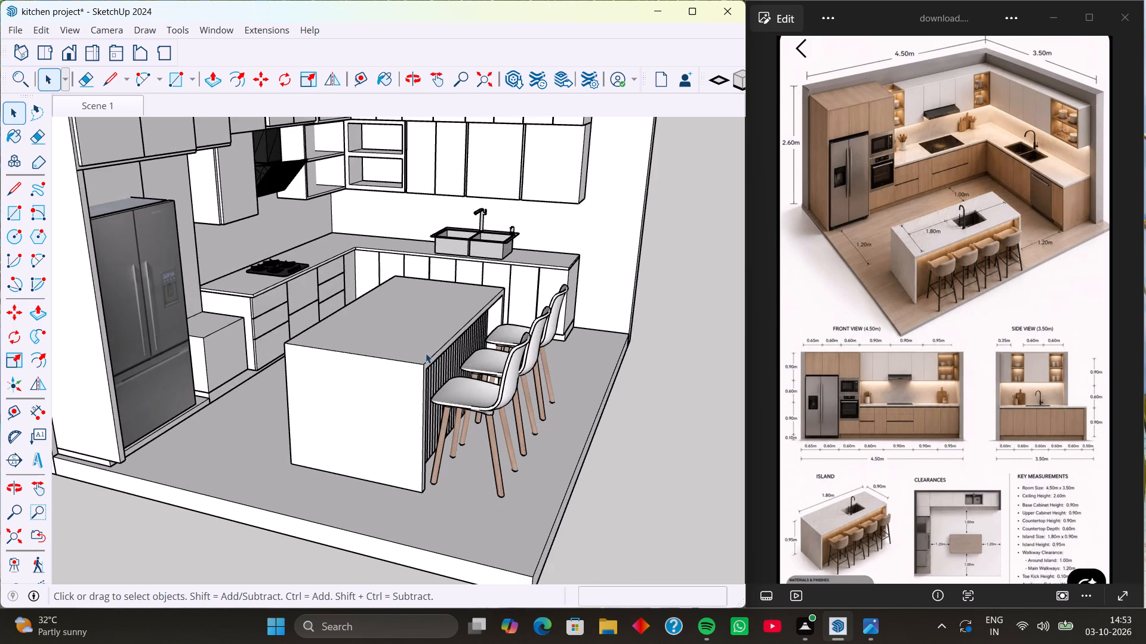
pyautogui.moveTo(357, 346); pyautogui.dragTo(44, 367, button='middle')
pyautogui.scroll(1, 44, 367)
pyautogui.scroll(-3, 208, 348)
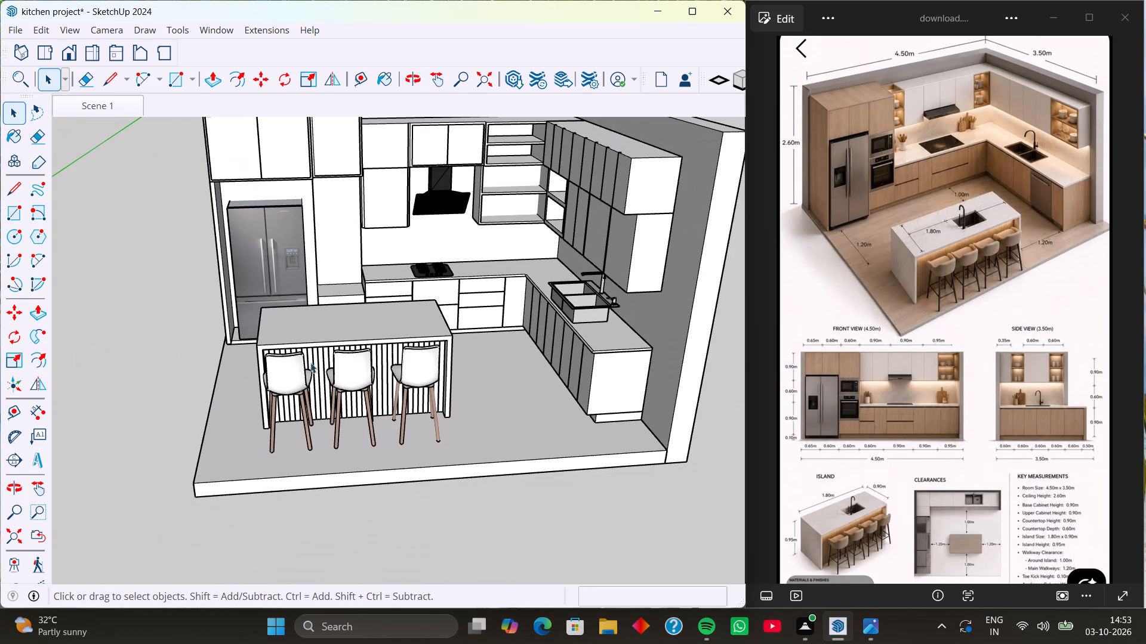
pyautogui.click(180, 363)
pyautogui.scroll(-3, 310, 374)
pyautogui.moveTo(467, 432); pyautogui.dragTo(743, 396, button='middle')
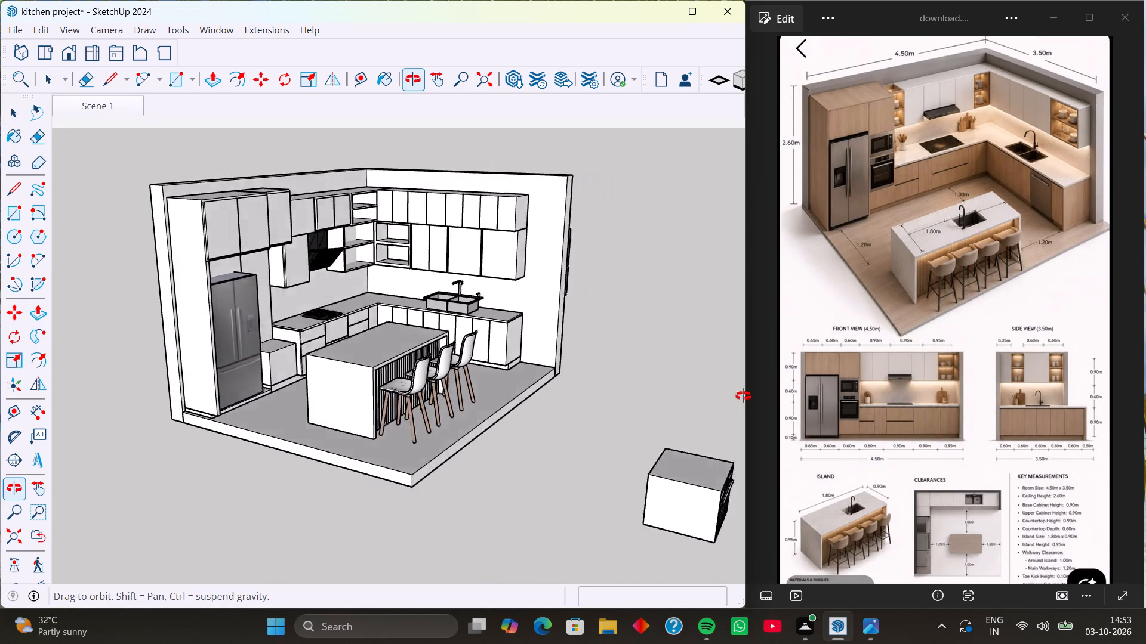
pyautogui.moveTo(743, 396); pyautogui.dragTo(592, 483, button='middle')
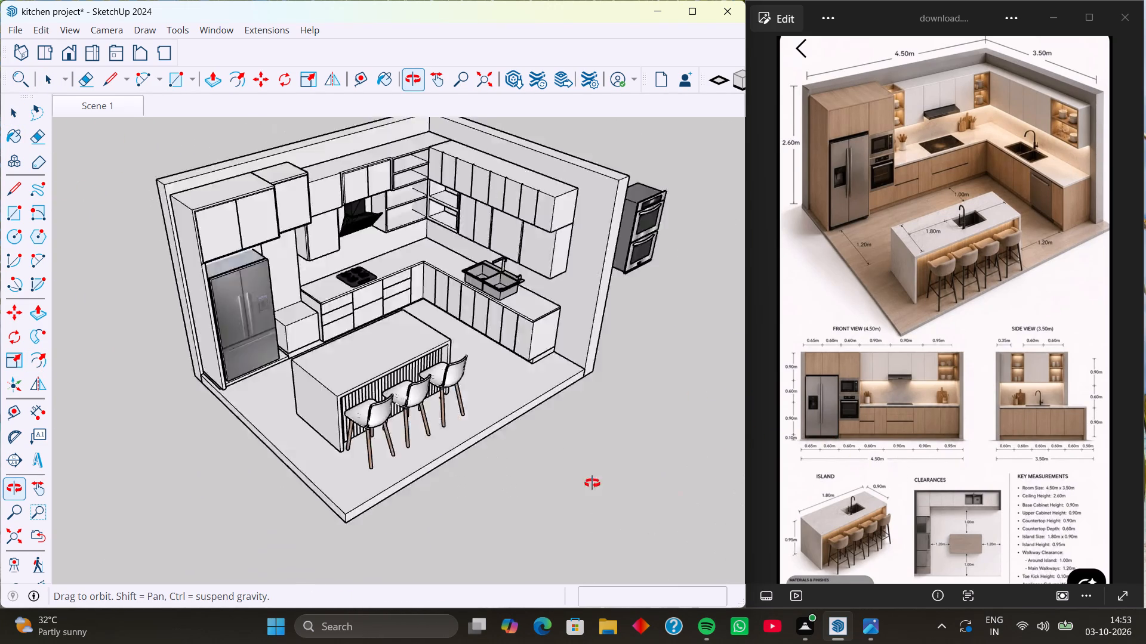
pyautogui.moveTo(592, 483); pyautogui.dragTo(285, 445, button='middle')
pyautogui.scroll(-2, 478, 441)
pyautogui.moveTo(520, 416); pyautogui.dragTo(553, 416, button='middle')
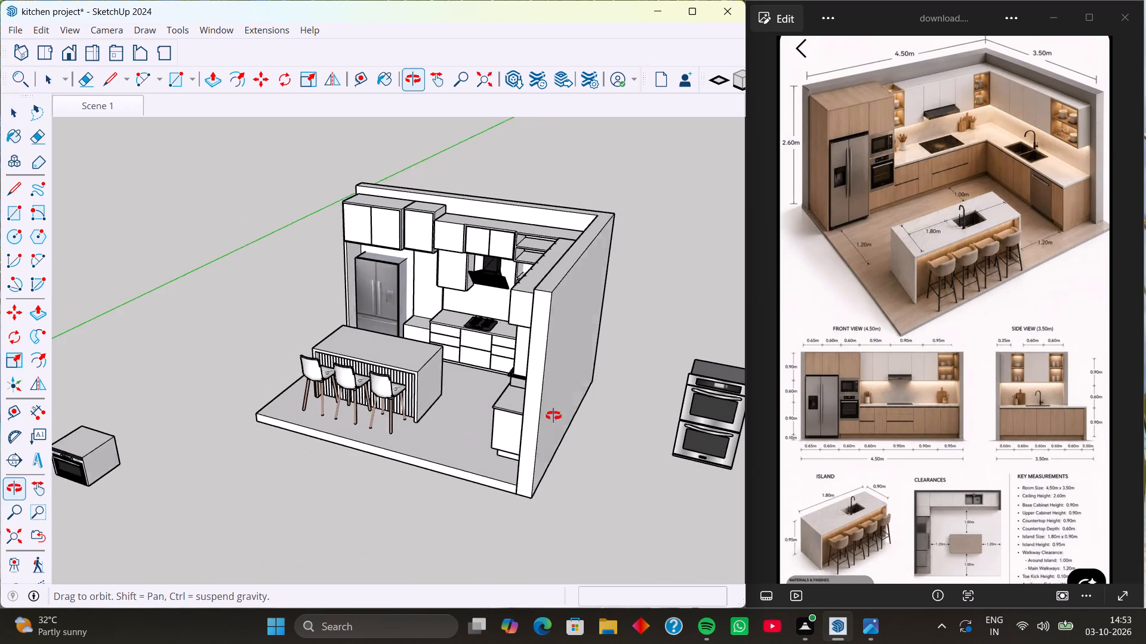
pyautogui.moveTo(553, 416); pyautogui.dragTo(629, 419, button='middle')
pyautogui.scroll(-1, 589, 442)
pyautogui.moveTo(557, 466); pyautogui.dragTo(575, 467, button='middle')
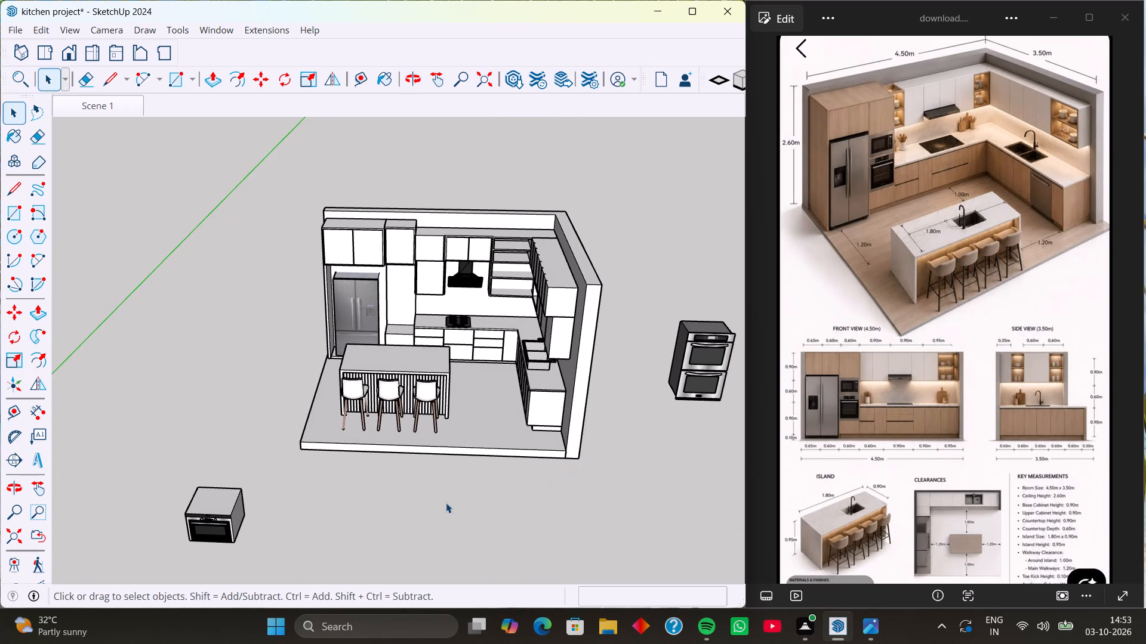
# Compare the cooktop wall, the island and the overall kitchen layout with the reference image.
pyautogui.click(446, 503)
pyautogui.scroll(2, 923, 166)
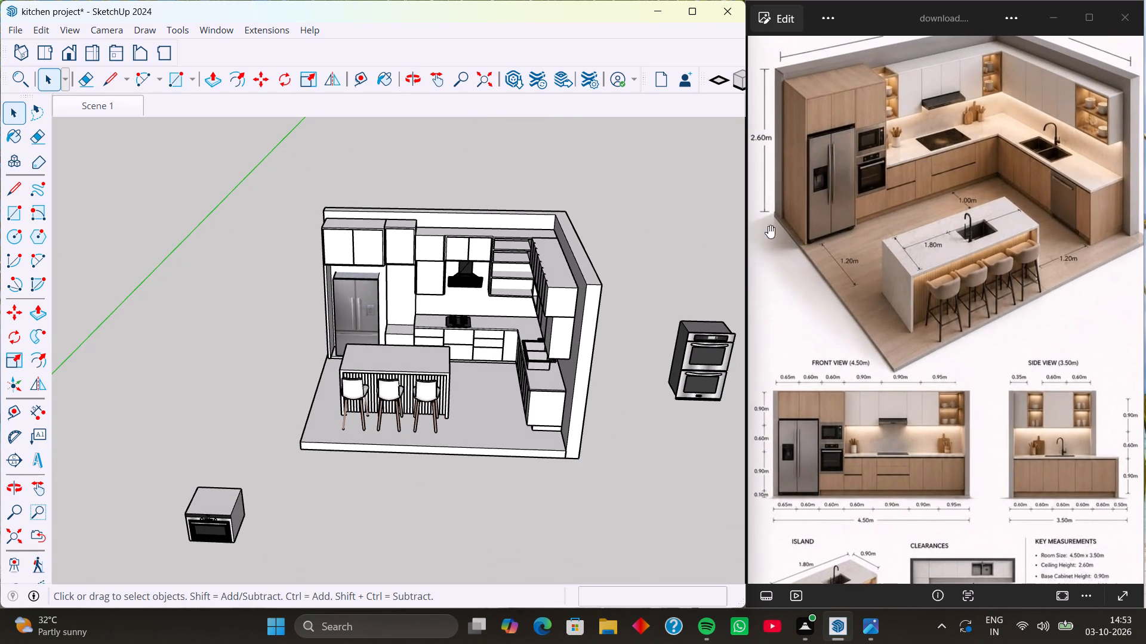
pyautogui.scroll(5, 521, 315)
pyautogui.scroll(5, 455, 302)
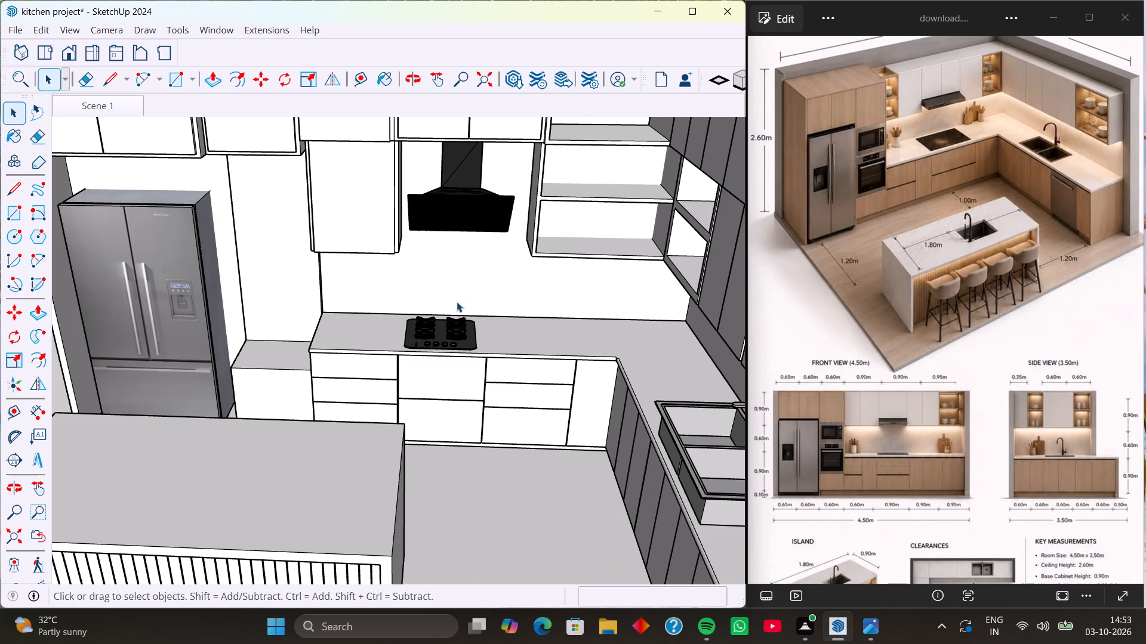
pyautogui.scroll(-7, 457, 302)
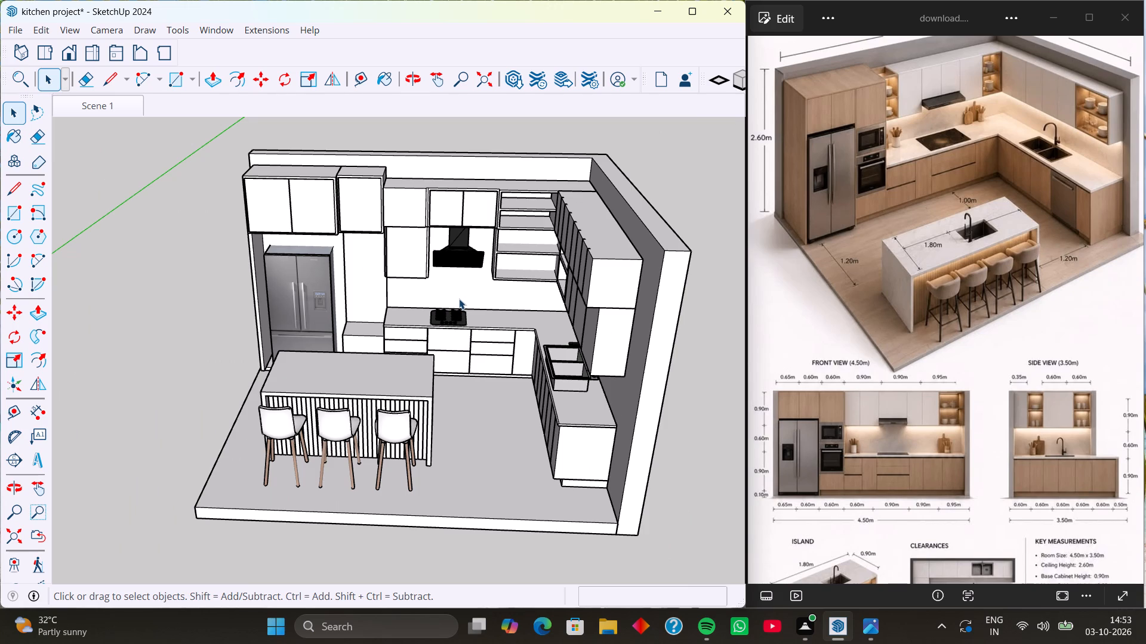
pyautogui.scroll(-4, 461, 306)
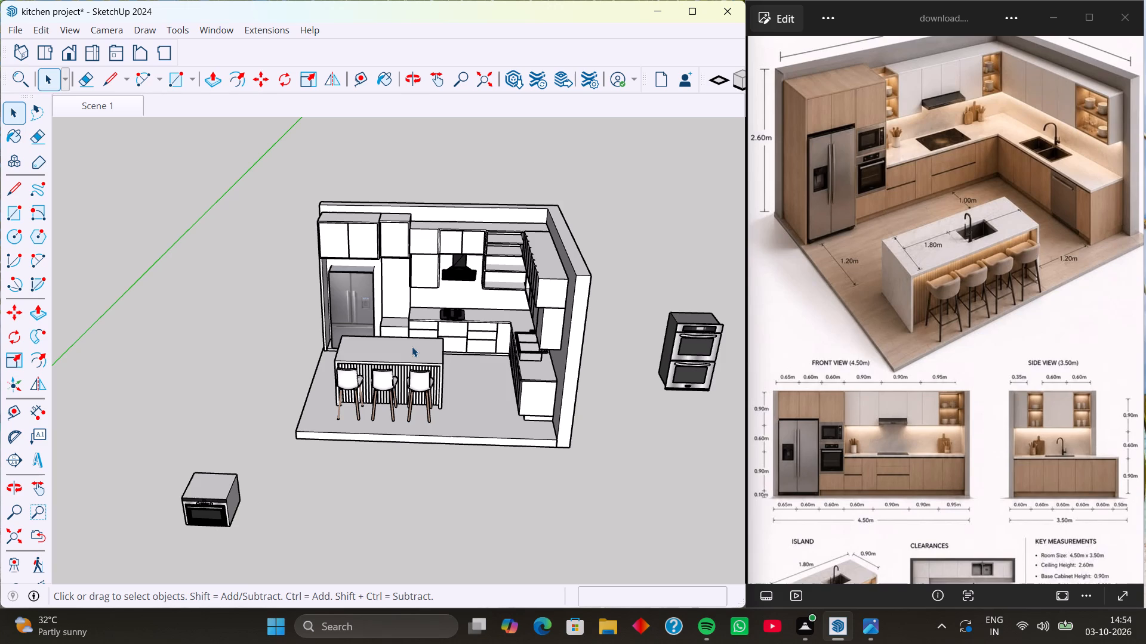
pyautogui.scroll(-2, 357, 592)
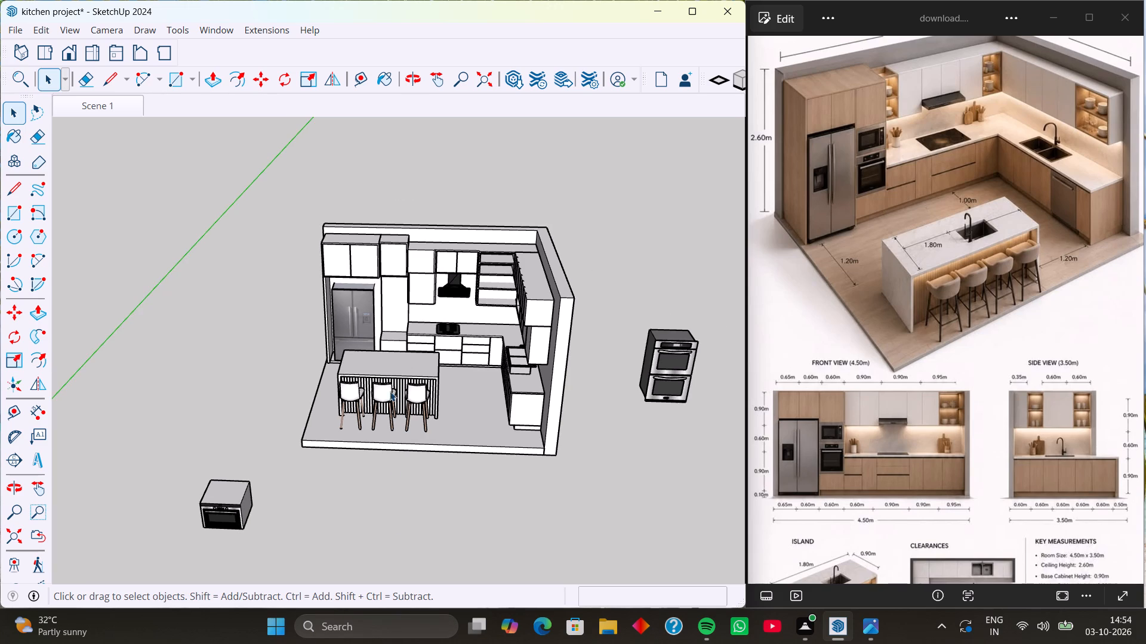
pyautogui.moveTo(387, 383); pyautogui.dragTo(557, 386, button='middle')
pyautogui.scroll(5, 455, 317)
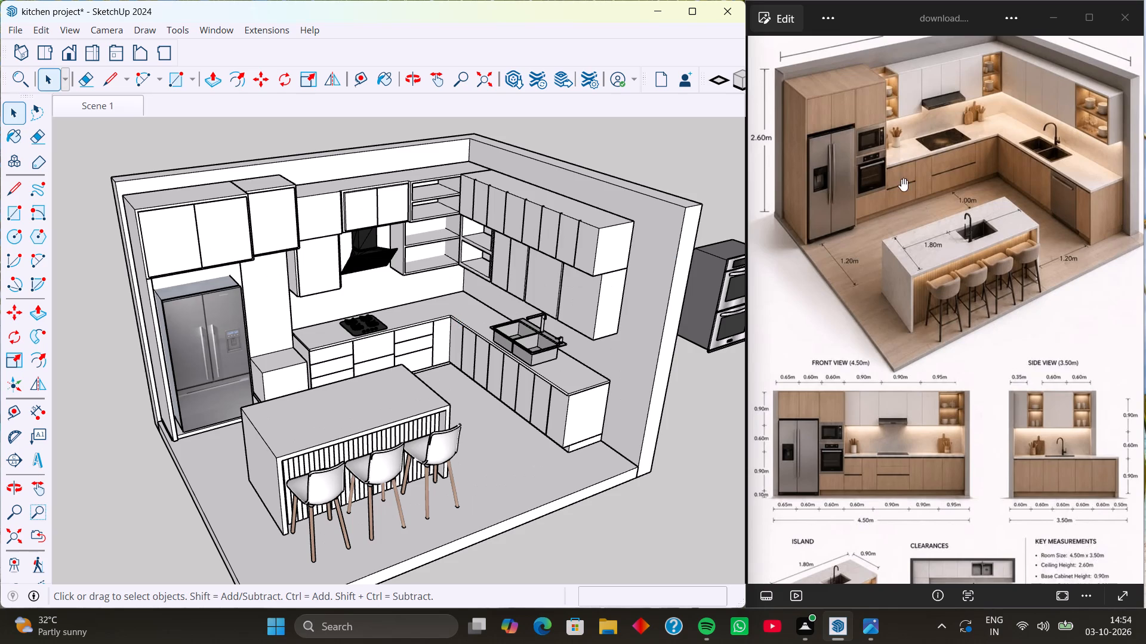
# Examine the accessories on the corner countertop and open shelves in the reference image.
pyautogui.scroll(1, 991, 138)
pyautogui.scroll(5, 1077, 32)
pyautogui.scroll(11, 999, 72)
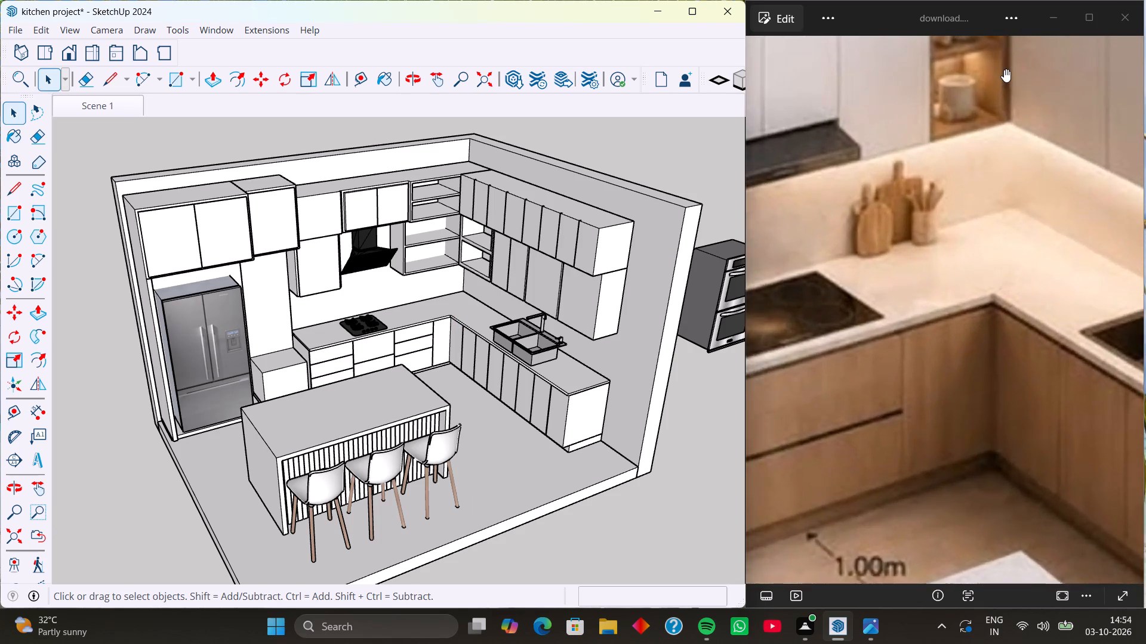
pyautogui.scroll(7, 964, 110)
pyautogui.scroll(-8, 960, 113)
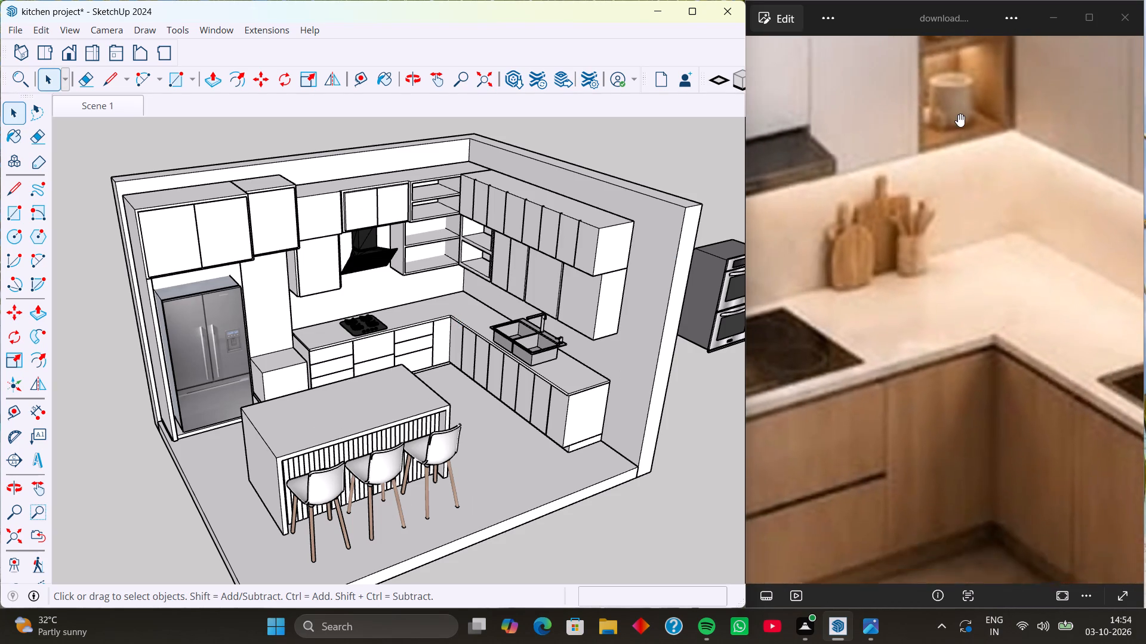
pyautogui.scroll(-9, 958, 114)
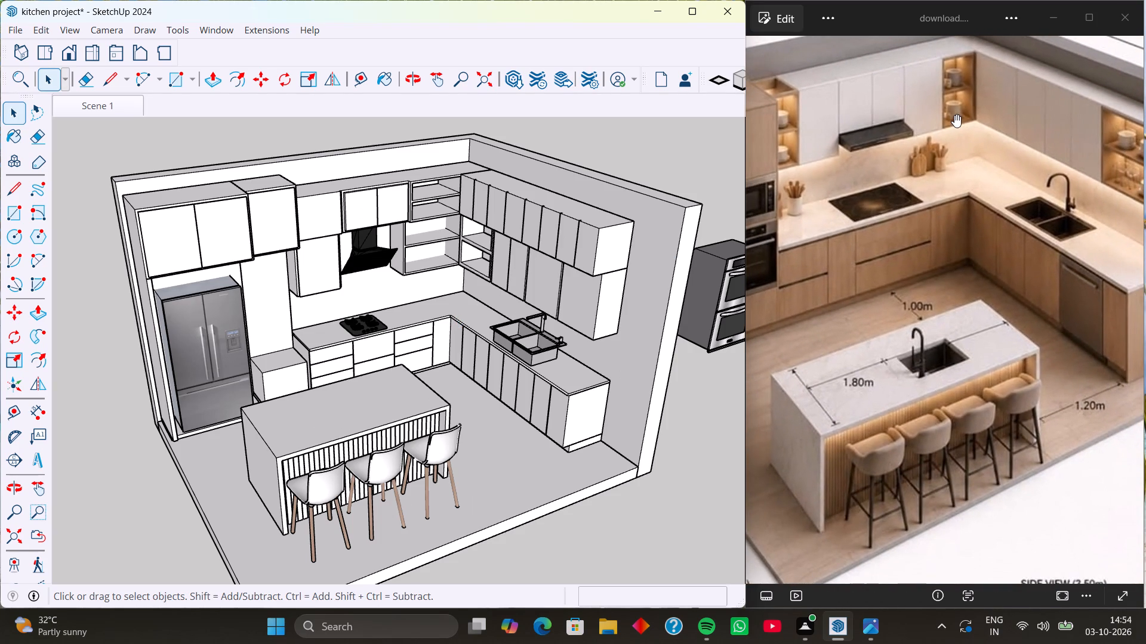
pyautogui.scroll(-5, 954, 114)
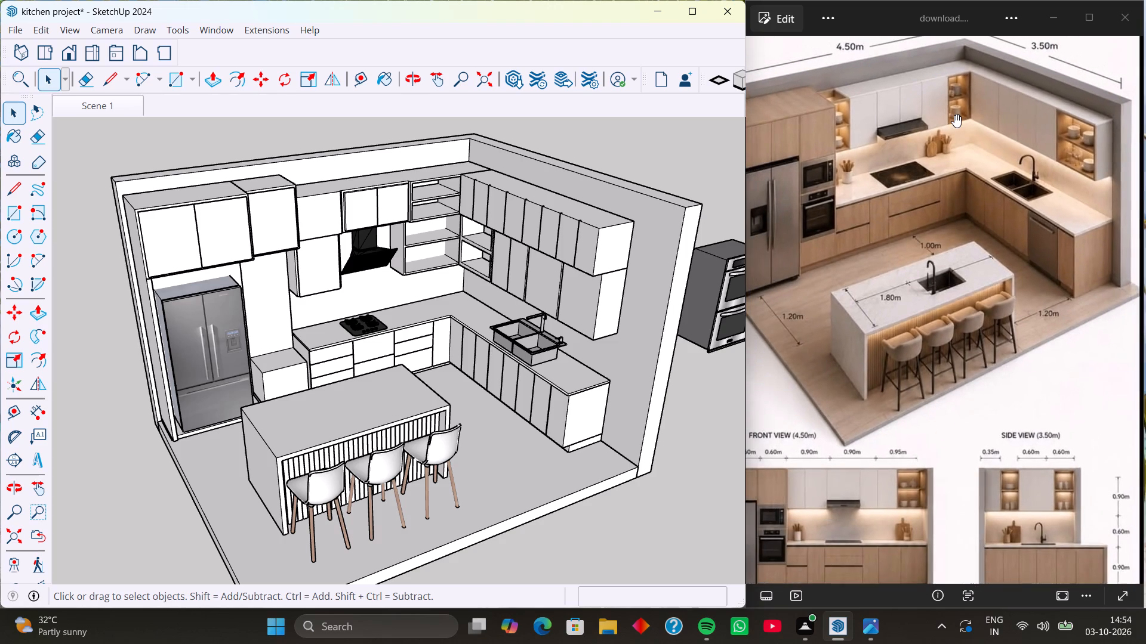
pyautogui.scroll(-2, 954, 114)
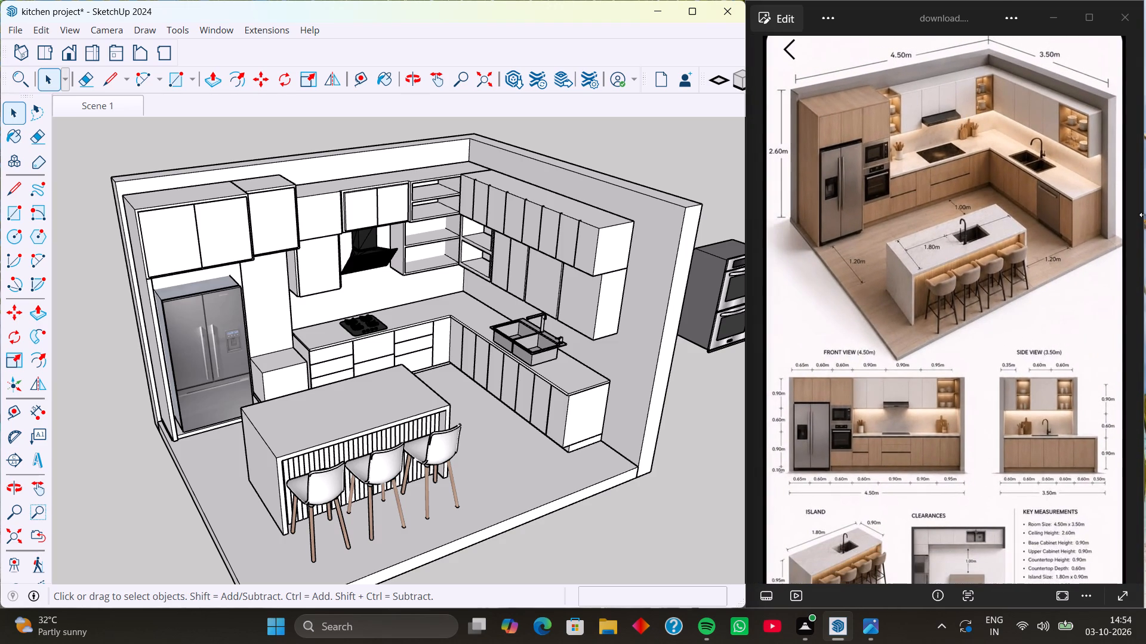
# Open 3D Warehouse and search it for "kitchen appiences".
pyautogui.click(213, 35)
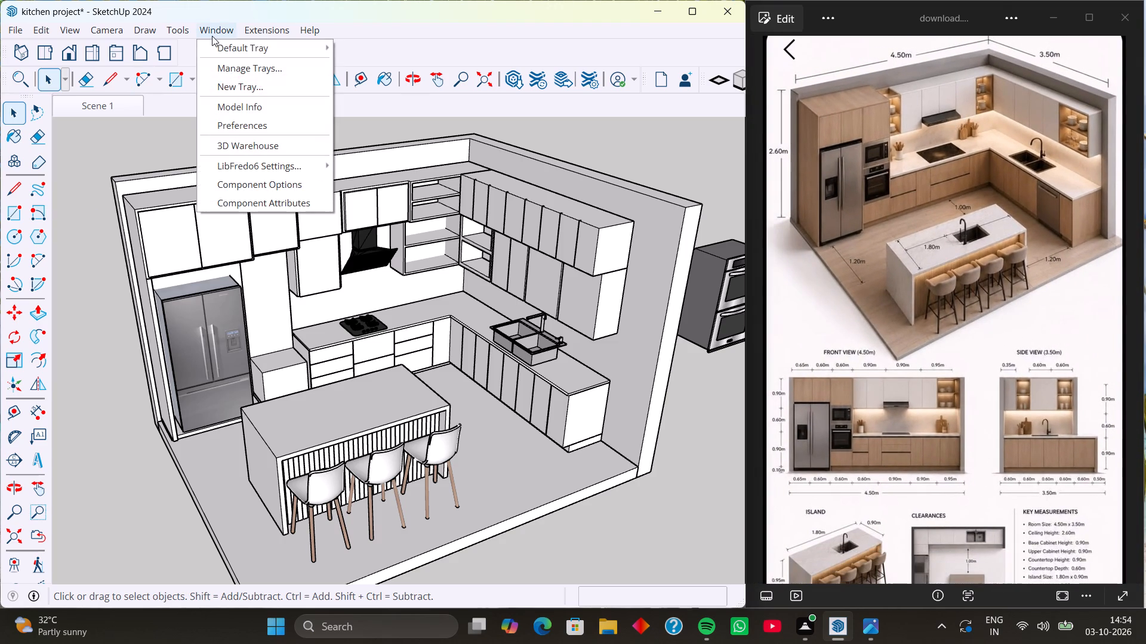
pyautogui.click(220, 145)
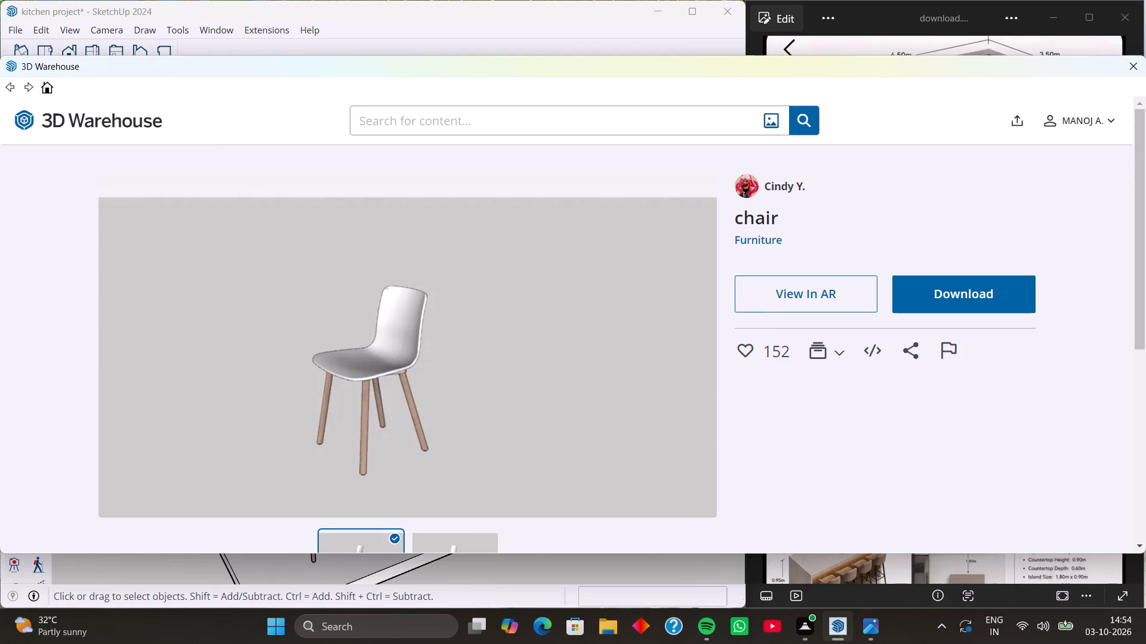
pyautogui.click(388, 120)
pyautogui.write('ki')
pyautogui.write('chen')
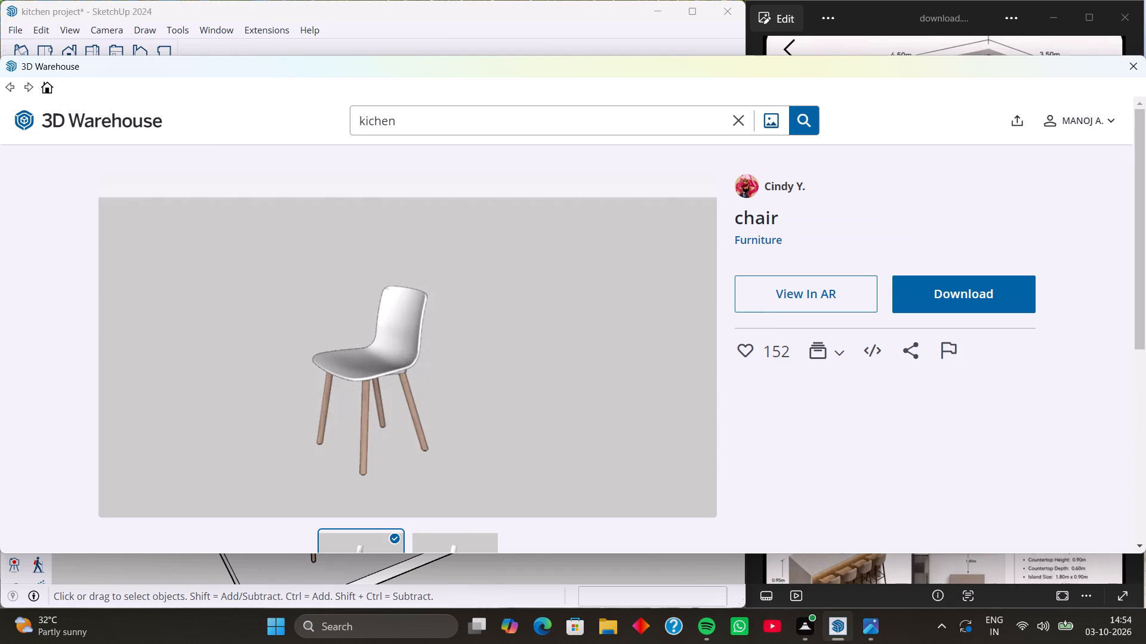
pyautogui.press('BackSpace')
pyautogui.press('BackSpace')
pyautogui.press('BackSpace')
pyautogui.press('BackSpace')
pyautogui.write('tchen')
pyautogui.press('space')
pyautogui.write('appi')
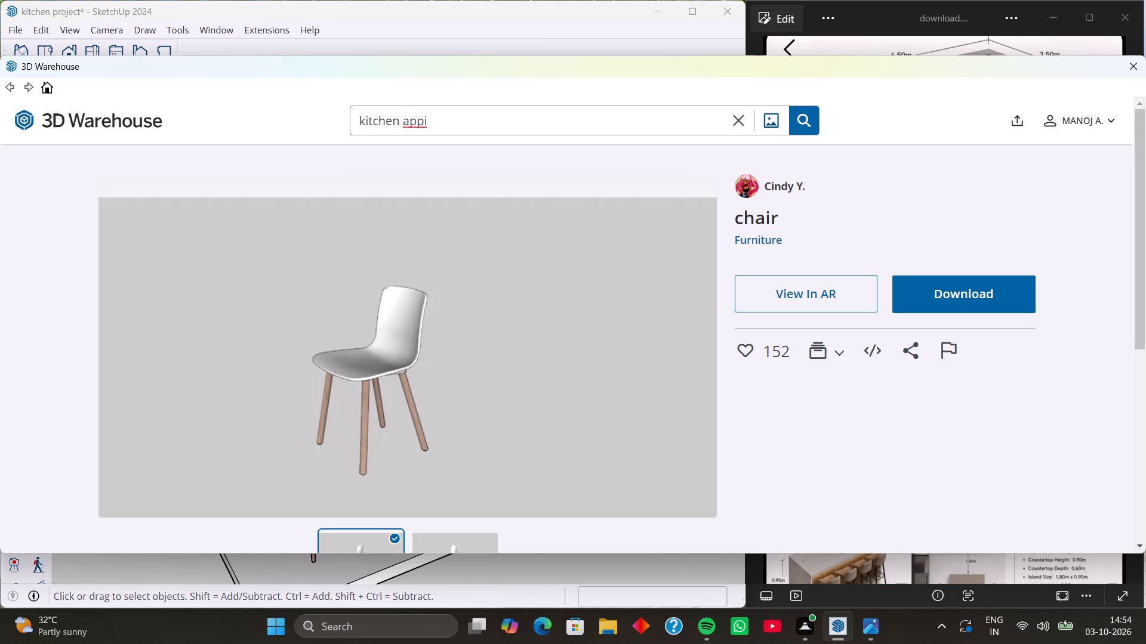
pyautogui.write('ences')
pyautogui.press('Return')
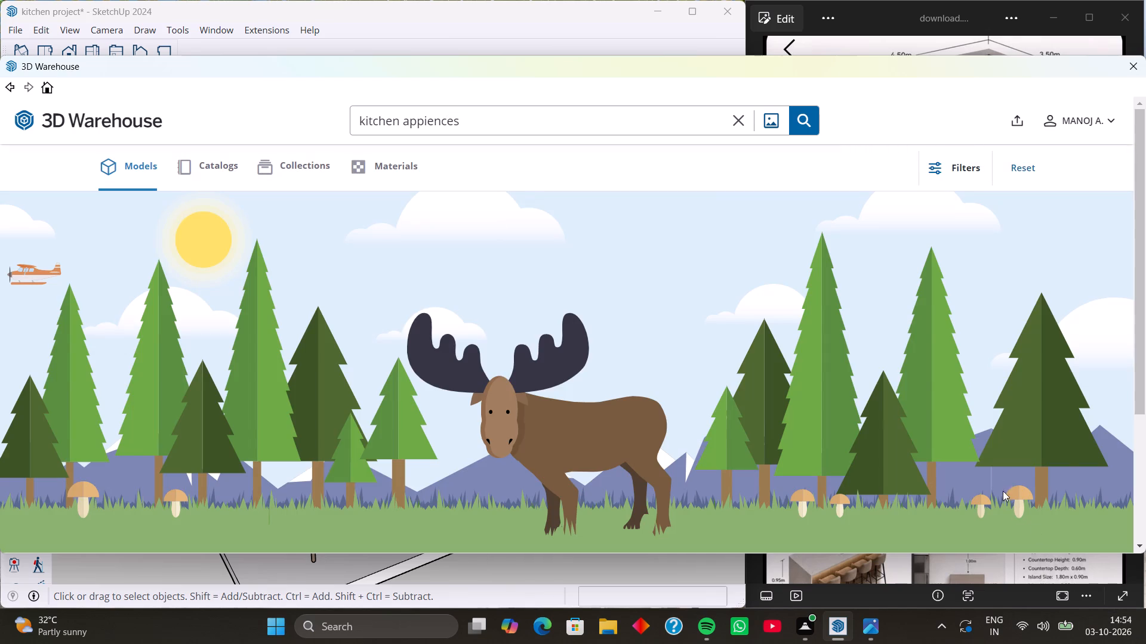
# Change the 3D Warehouse model search to "kitchen aplience" and run it.
pyautogui.click(522, 123)
pyautogui.press('BackSpace')
pyautogui.press('BackSpace')
pyautogui.press('BackSpace')
pyautogui.press('BackSpace')
pyautogui.press('BackSpace')
pyautogui.press('BackSpace')
pyautogui.press('BackSpace')
pyautogui.write('li')
pyautogui.write('ence')
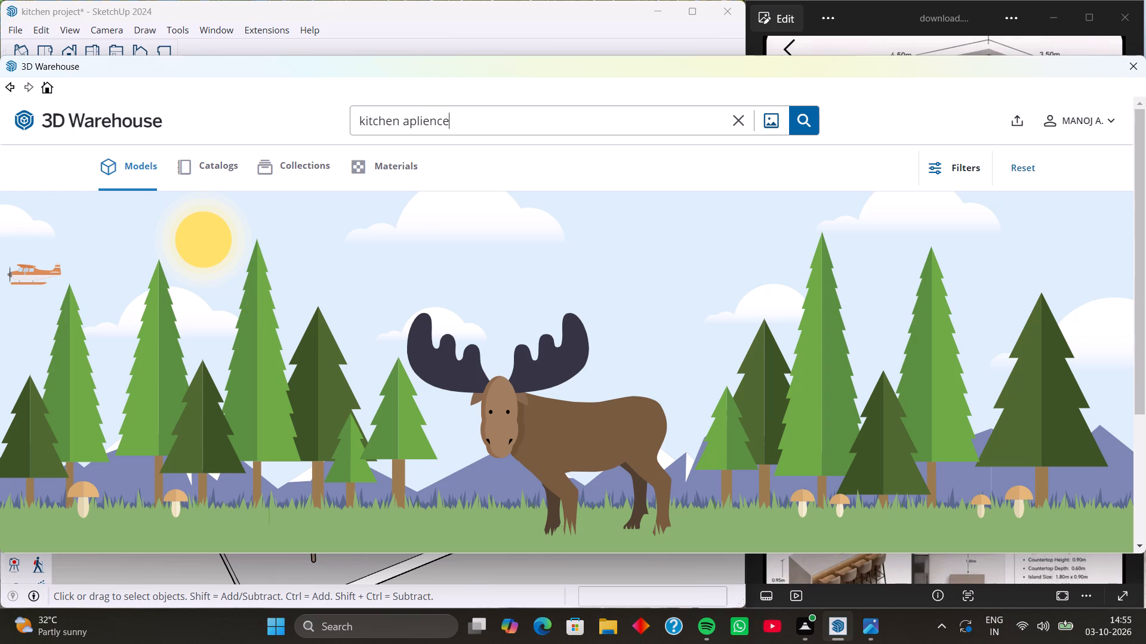
pyautogui.press('Return')
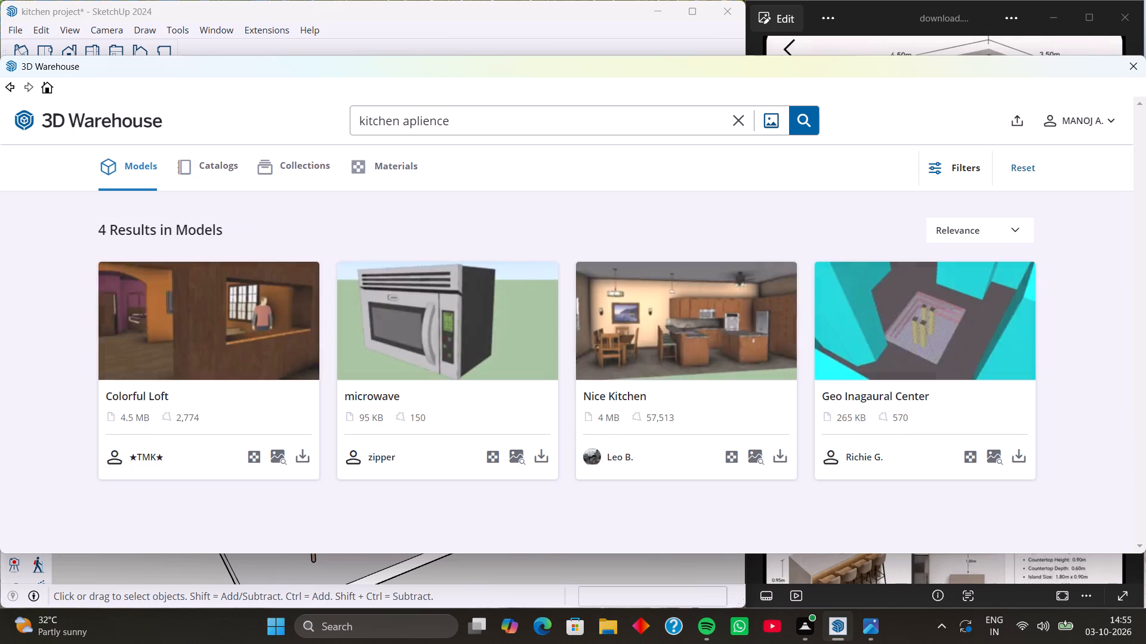
# Look through the model results for a kitchen appliance suited to the reference kitchen.
pyautogui.scroll(-2, 463, 253)
pyautogui.scroll(-5, 488, 384)
pyautogui.scroll(-5, 546, 353)
pyautogui.scroll(-5, 599, 385)
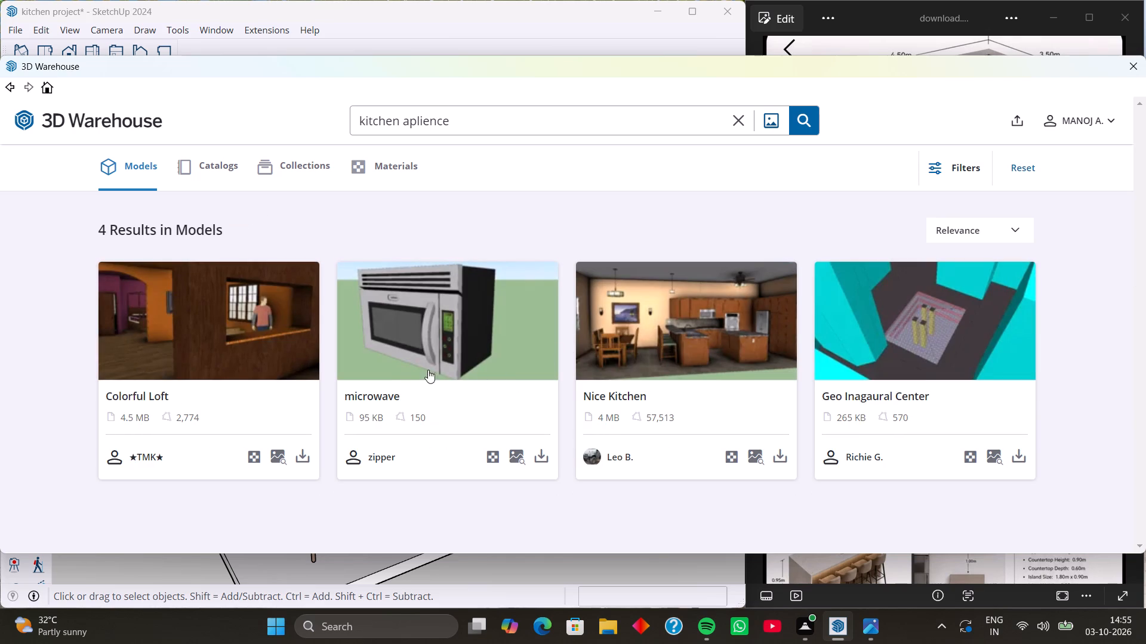
pyautogui.scroll(-5, 401, 371)
pyautogui.scroll(7, 440, 521)
pyautogui.scroll(6, 449, 321)
pyautogui.scroll(-4, 168, 330)
pyautogui.scroll(-5, 419, 354)
pyautogui.scroll(-5, 555, 555)
pyautogui.scroll(2, 1002, 308)
pyautogui.scroll(1, 1069, 136)
# Search the model library for "kitchen apliences" and look over the results.
pyautogui.click(519, 131)
pyautogui.press('s')
pyautogui.press('Return')
pyautogui.scroll(1, 528, 311)
pyautogui.scroll(-10, 676, 398)
pyautogui.scroll(4, 427, 435)
pyautogui.scroll(6, 344, 234)
# Open the kitchen appliance search query for editing.
pyautogui.click(520, 118)
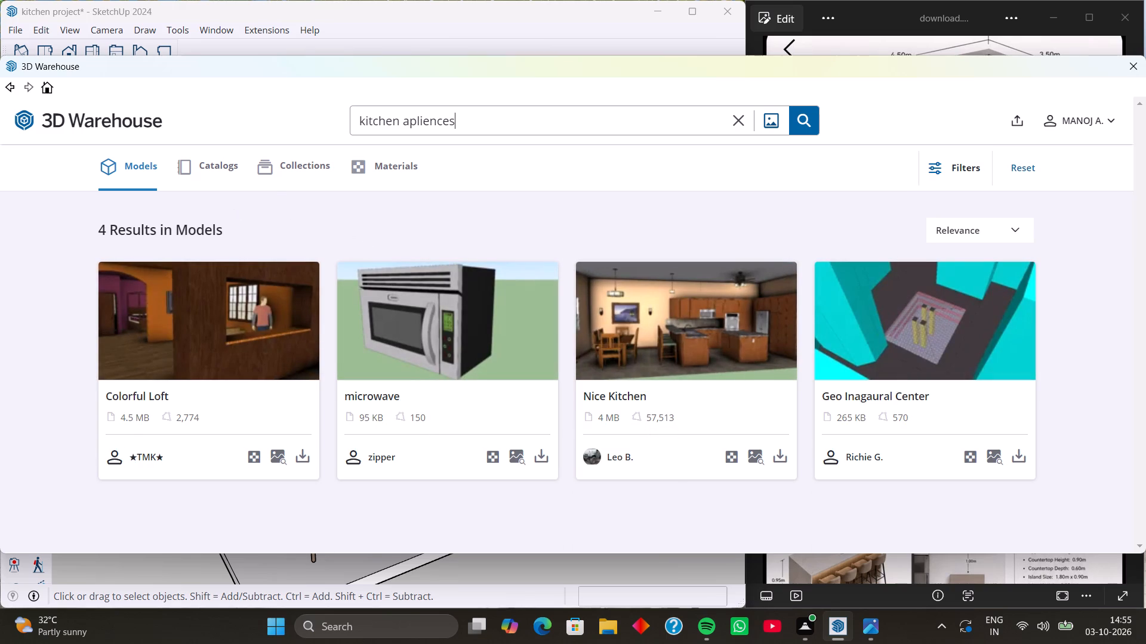
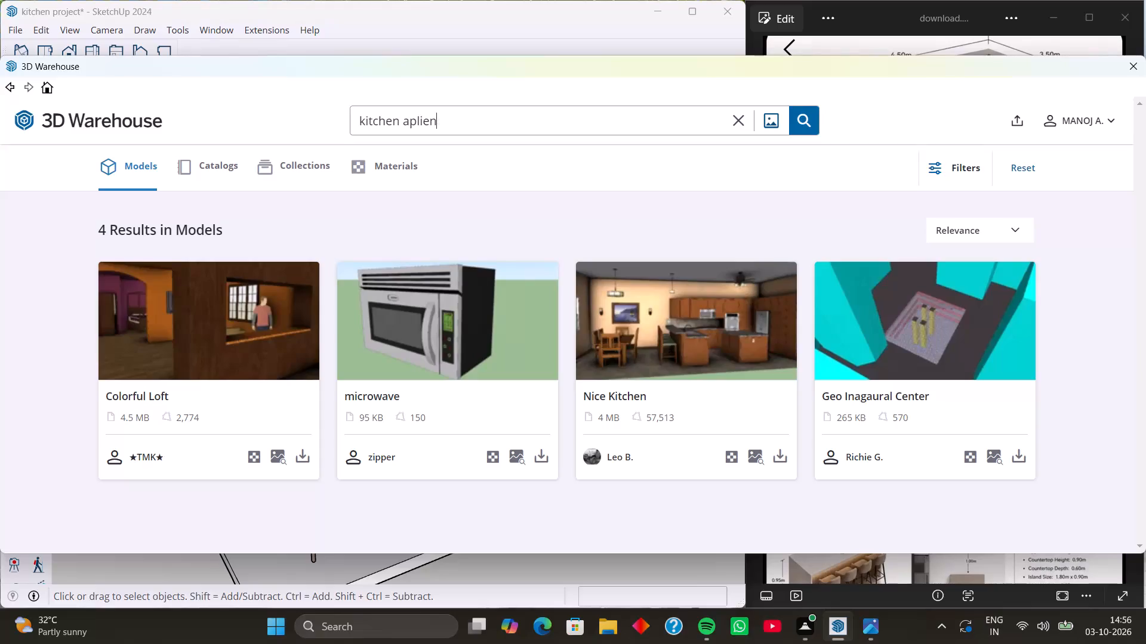
# Search the 3D Warehouse models for "kitchen appliances".
pyautogui.press('BackSpace')
pyautogui.press('BackSpace')
pyautogui.press('BackSpace')
pyautogui.press('BackSpace')
pyautogui.press('p')
pyautogui.press('l')
pyautogui.press('i')
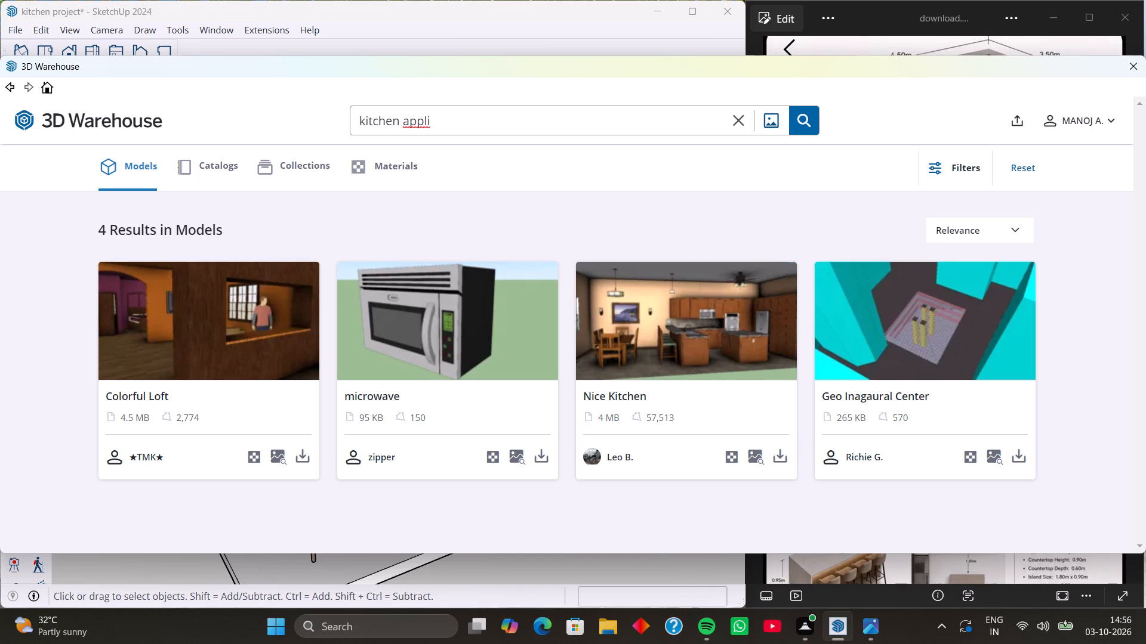
pyautogui.write('an')
pyautogui.write('ces')
pyautogui.press('Return')
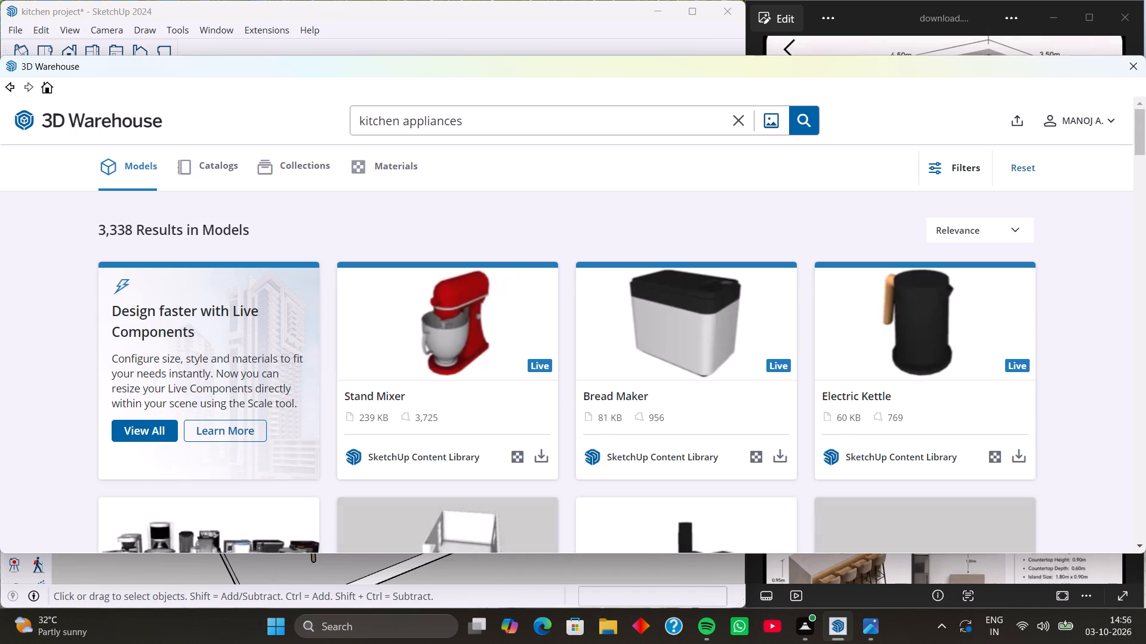
# Inspect the Kitchen Appliances model showing a range hood, oven and refrigerator, and return to the search results.
pyautogui.scroll(-4, 536, 35)
pyautogui.scroll(-3, 543, 354)
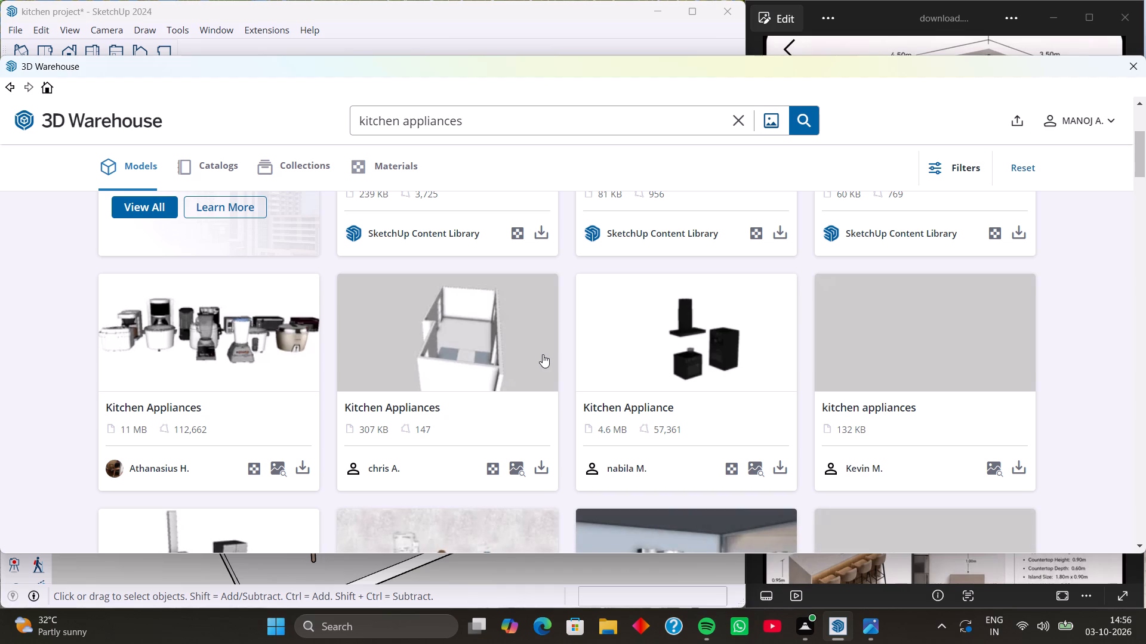
pyautogui.scroll(-4, 597, 348)
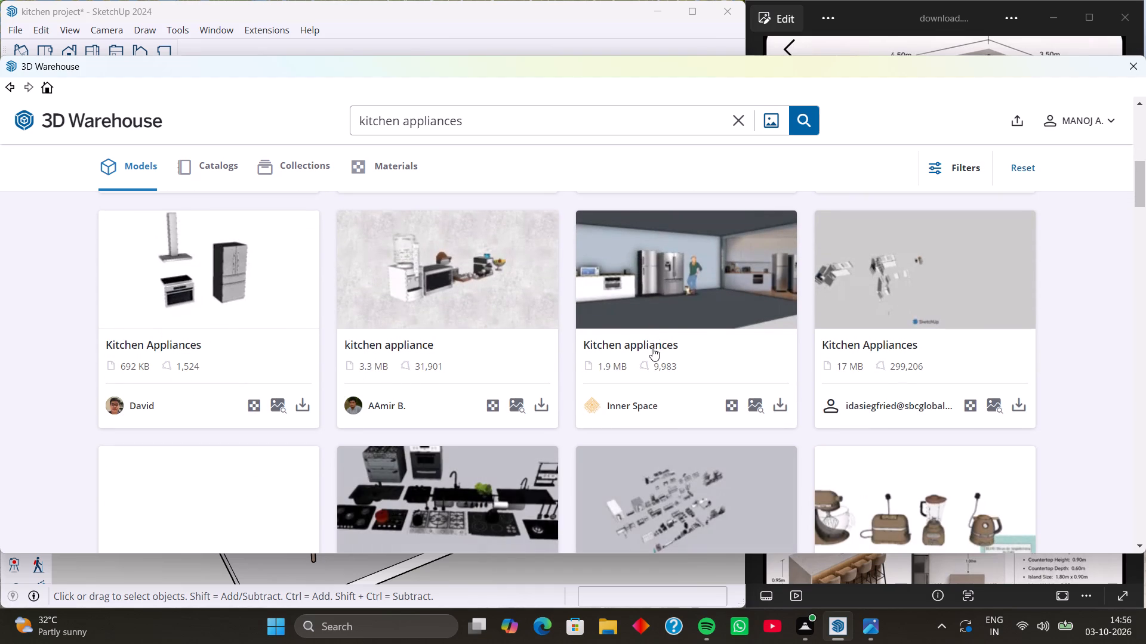
pyautogui.scroll(2, 236, 281)
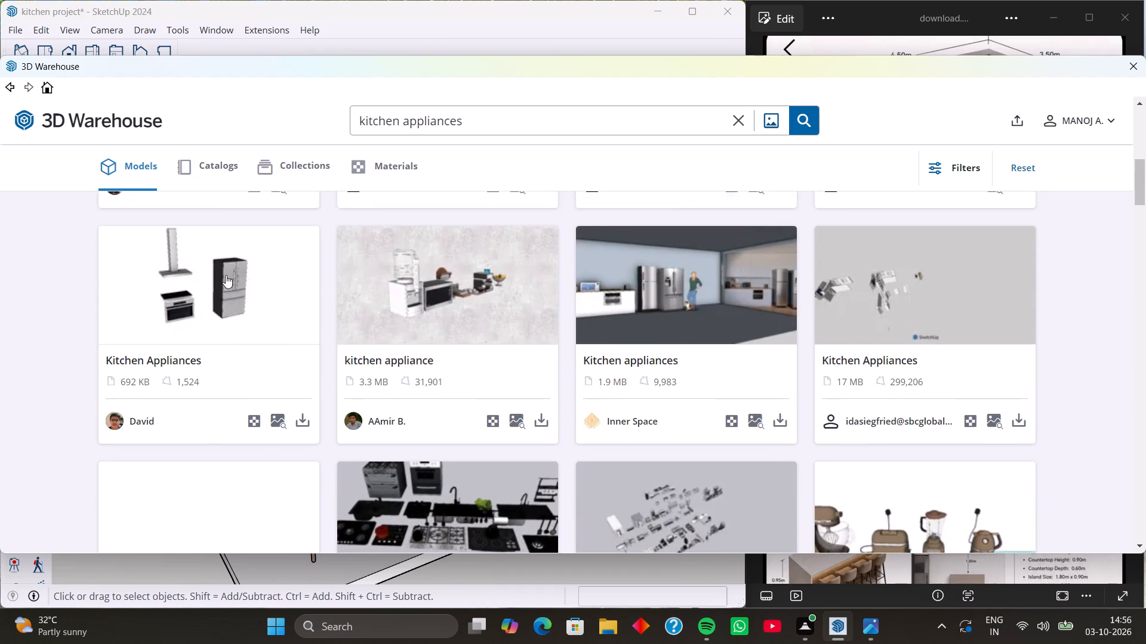
pyautogui.scroll(3, 226, 275)
pyautogui.scroll(-5, 226, 274)
pyautogui.click(253, 278)
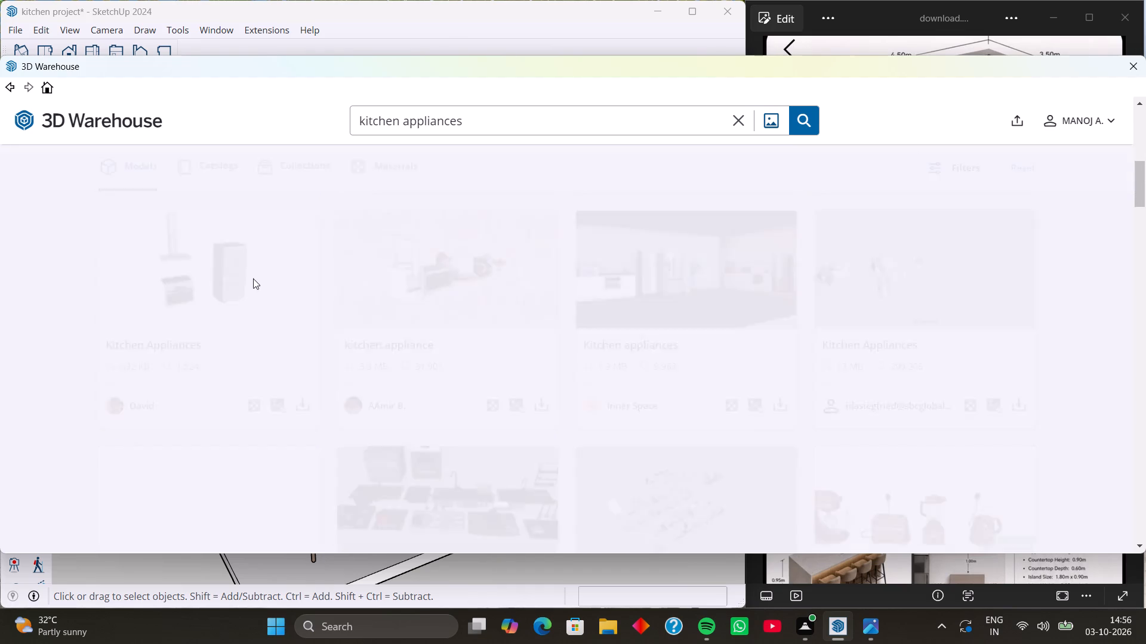
pyautogui.scroll(1, 401, 315)
pyautogui.scroll(-2, 401, 315)
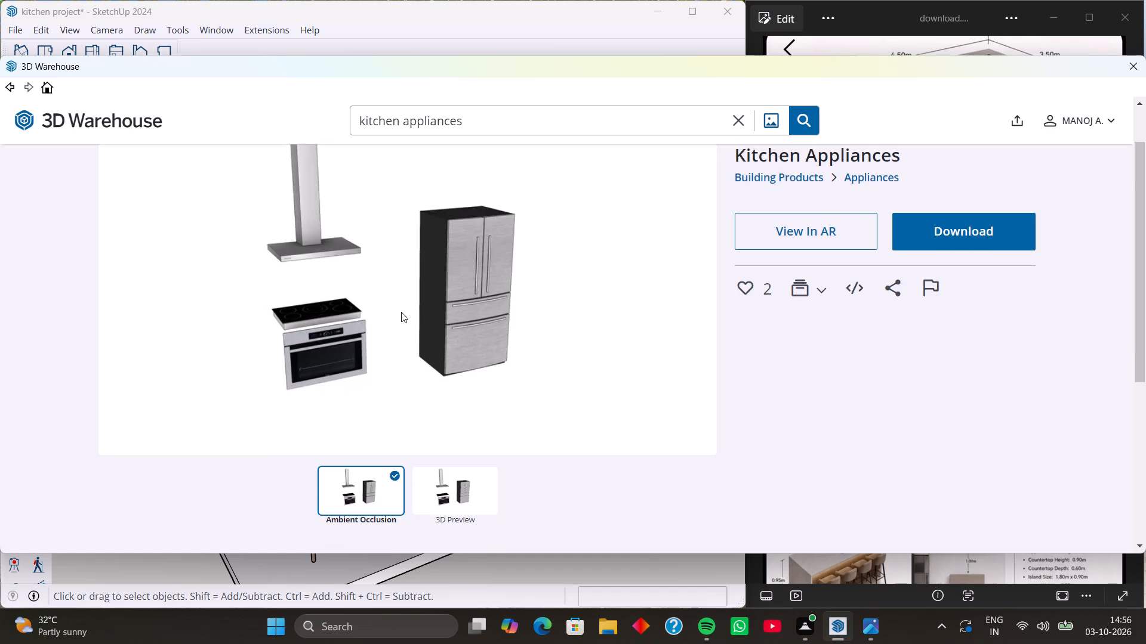
pyautogui.click(1, 82)
pyautogui.click(16, 88)
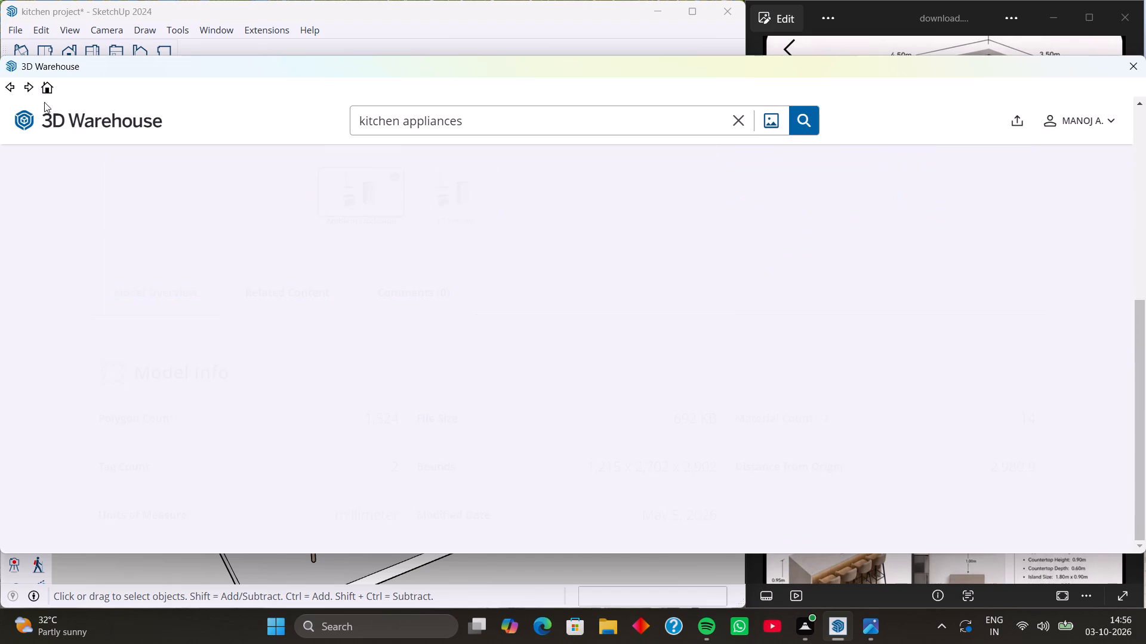
# Examine the rest of the first batch of kitchen appliance models for a suitable appliance set.
pyautogui.scroll(-2, 526, 368)
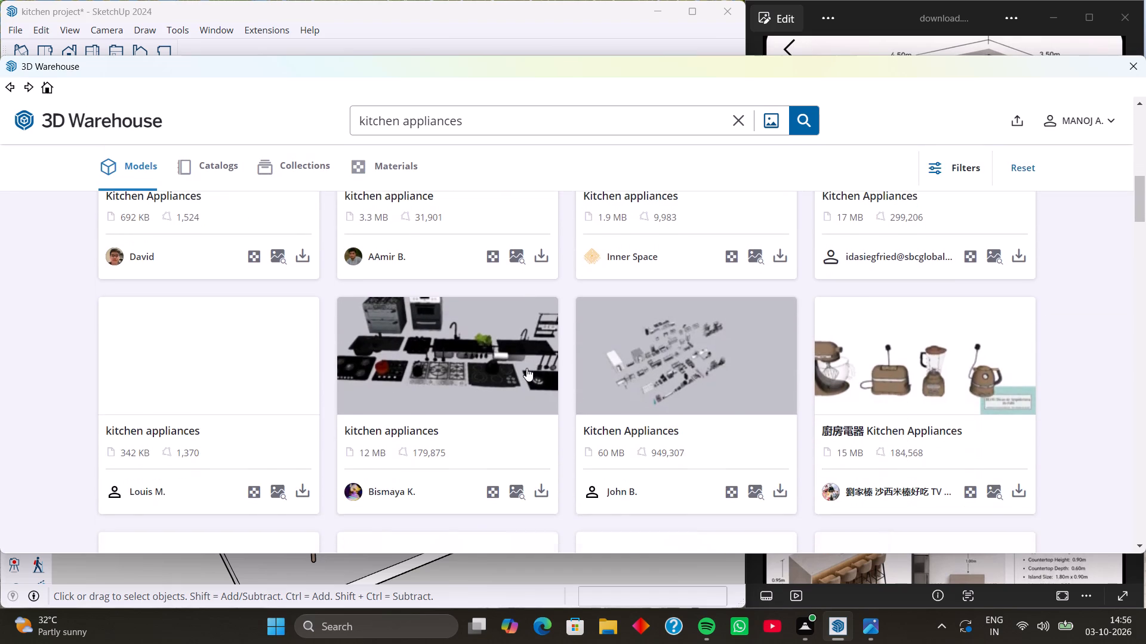
pyautogui.scroll(-7, 526, 368)
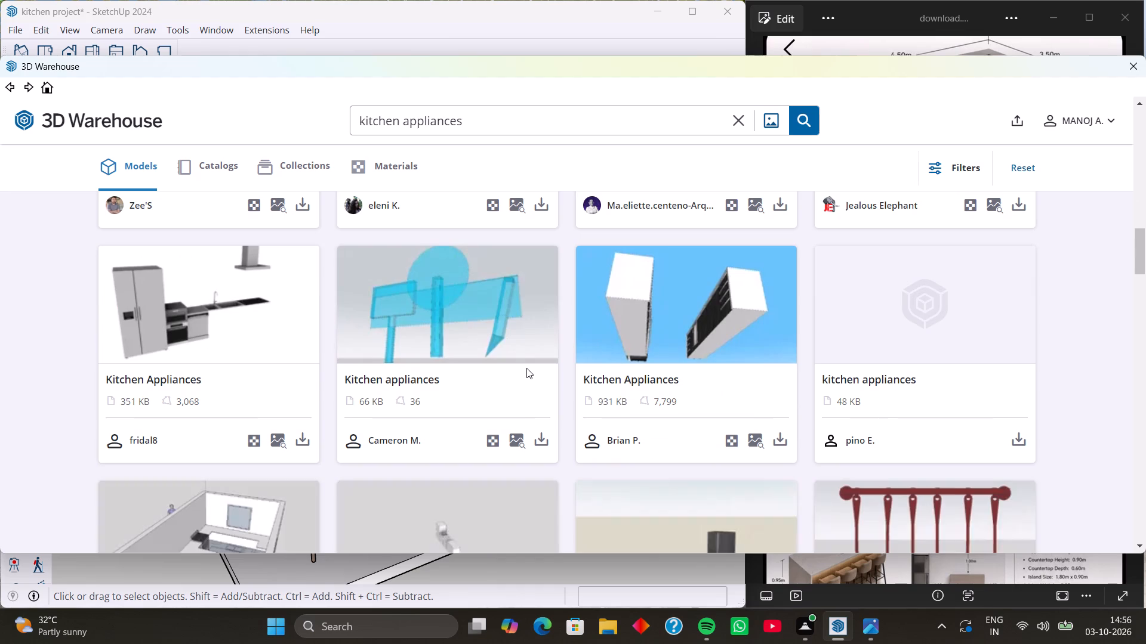
pyautogui.scroll(-3, 526, 368)
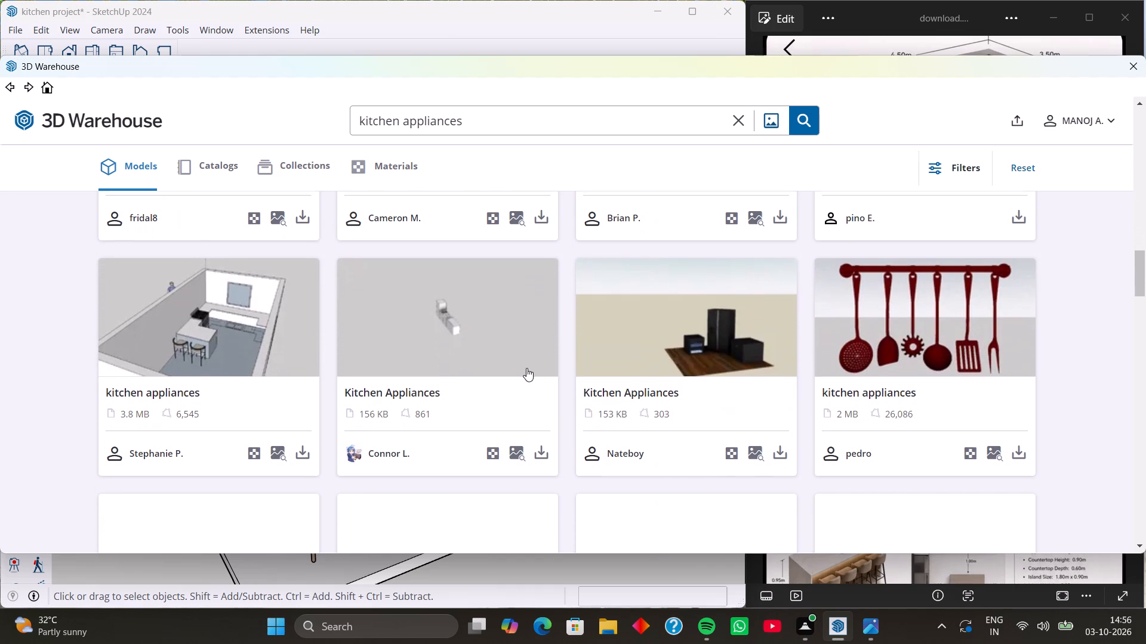
pyautogui.scroll(-3, 526, 368)
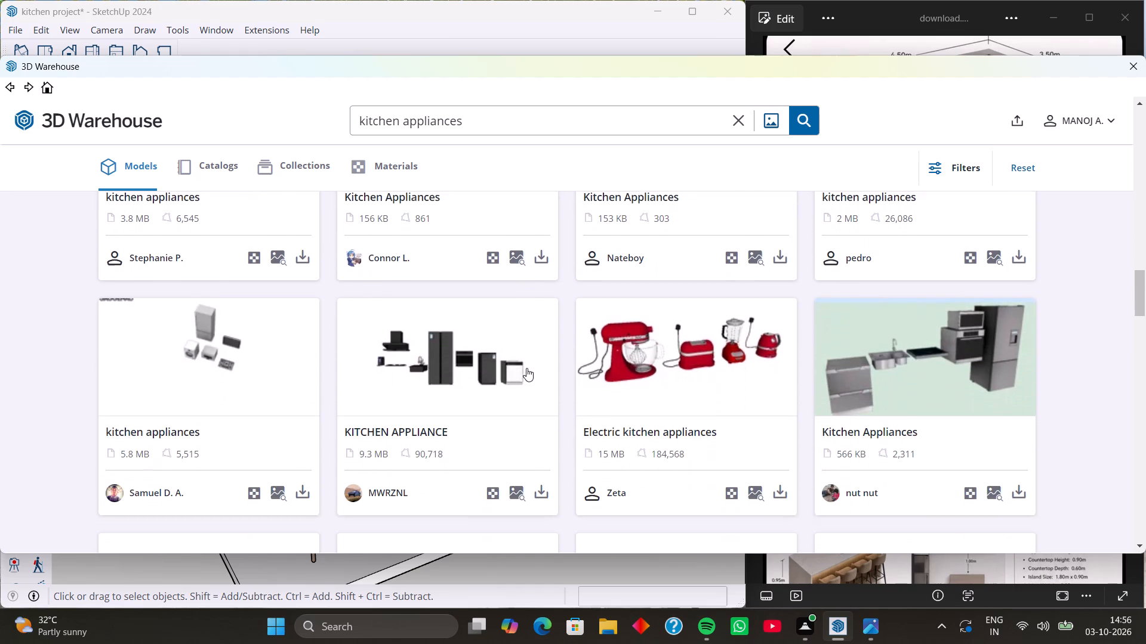
pyautogui.scroll(-4, 526, 368)
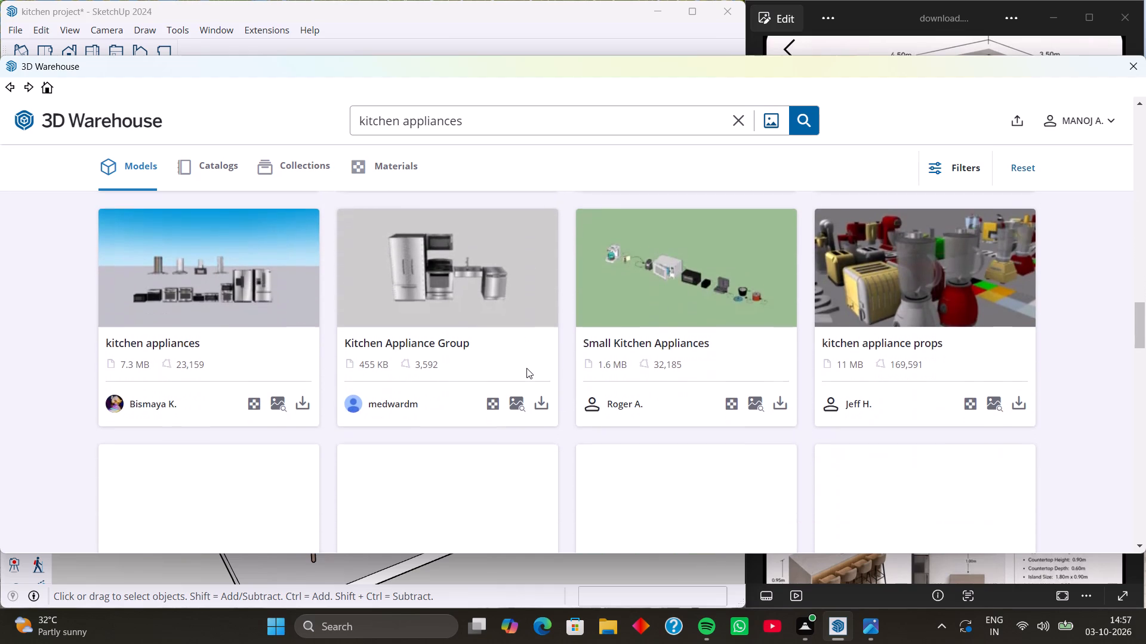
pyautogui.scroll(-6, 526, 368)
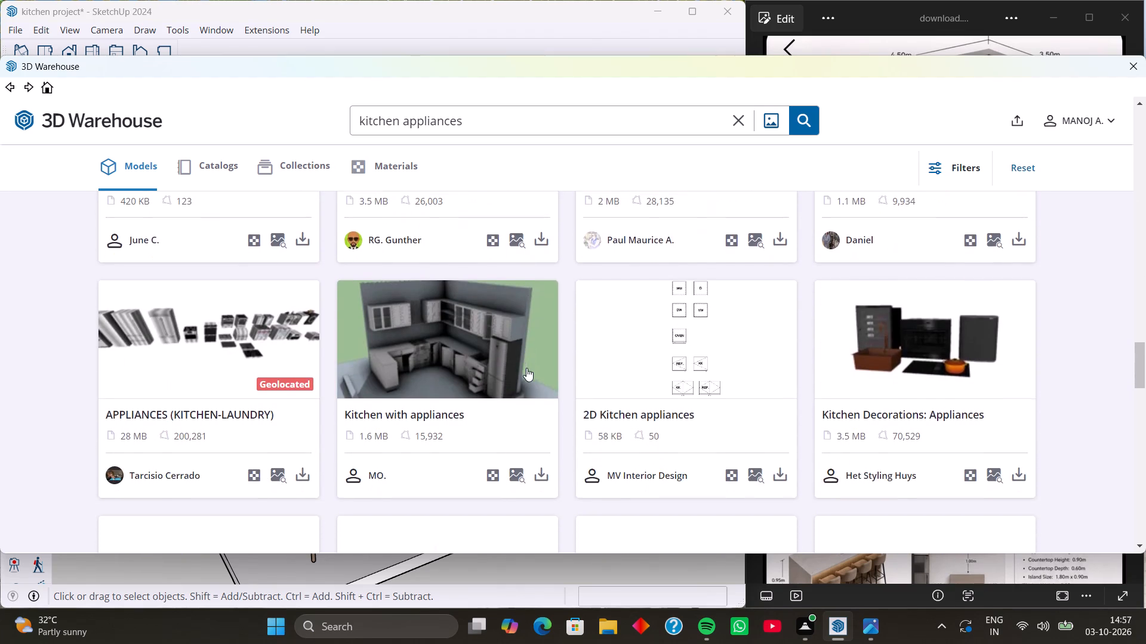
pyautogui.scroll(-8, 526, 368)
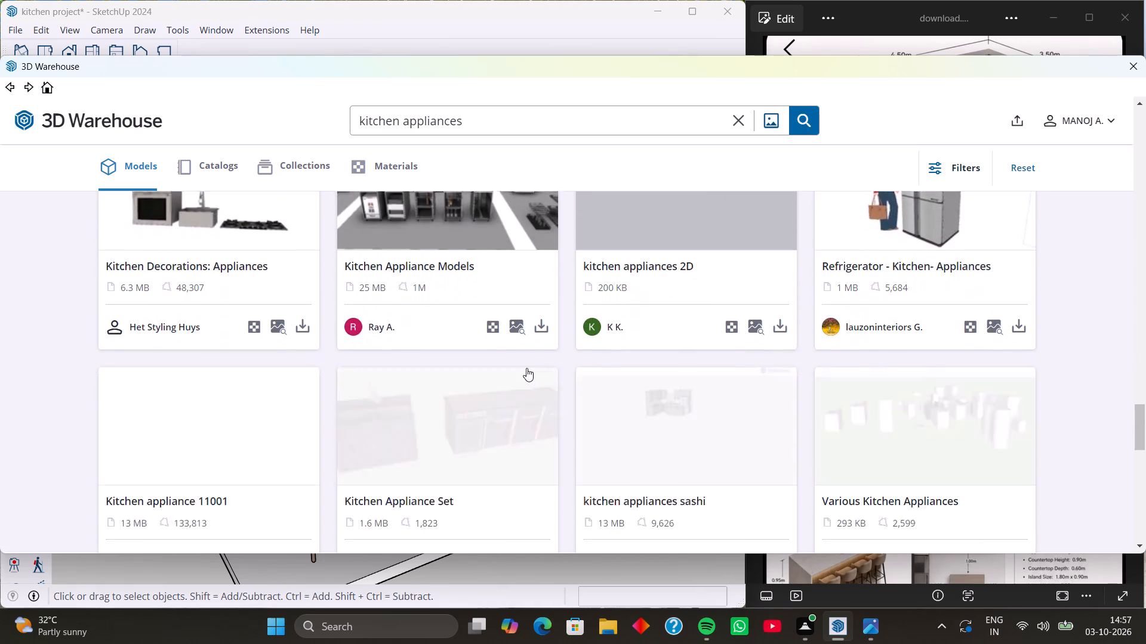
pyautogui.scroll(-5, 526, 368)
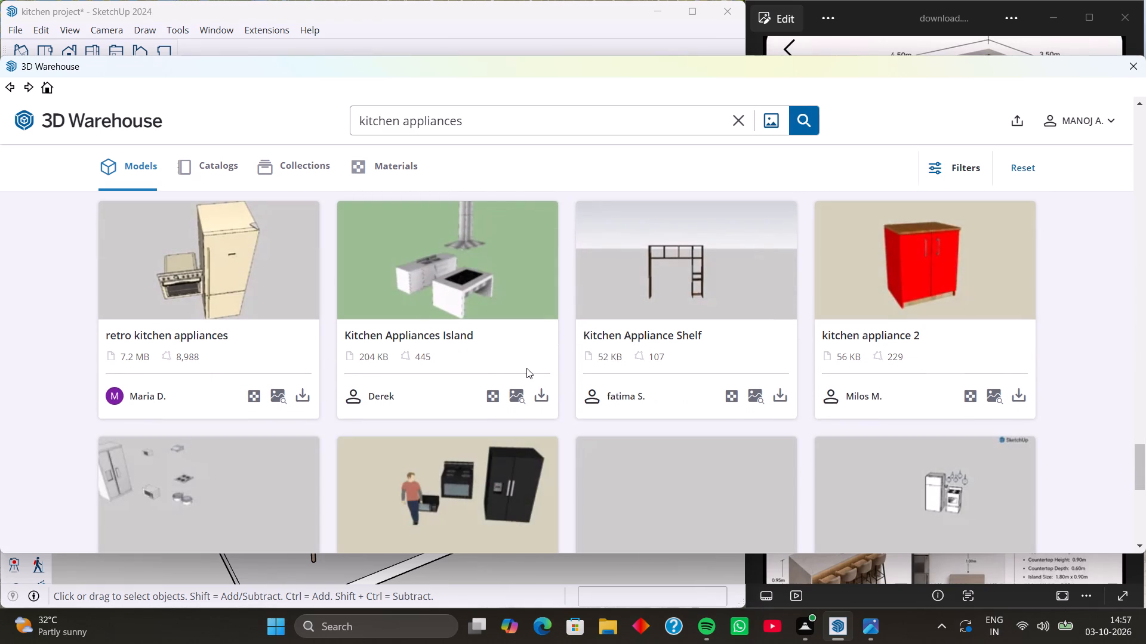
pyautogui.scroll(-5, 526, 368)
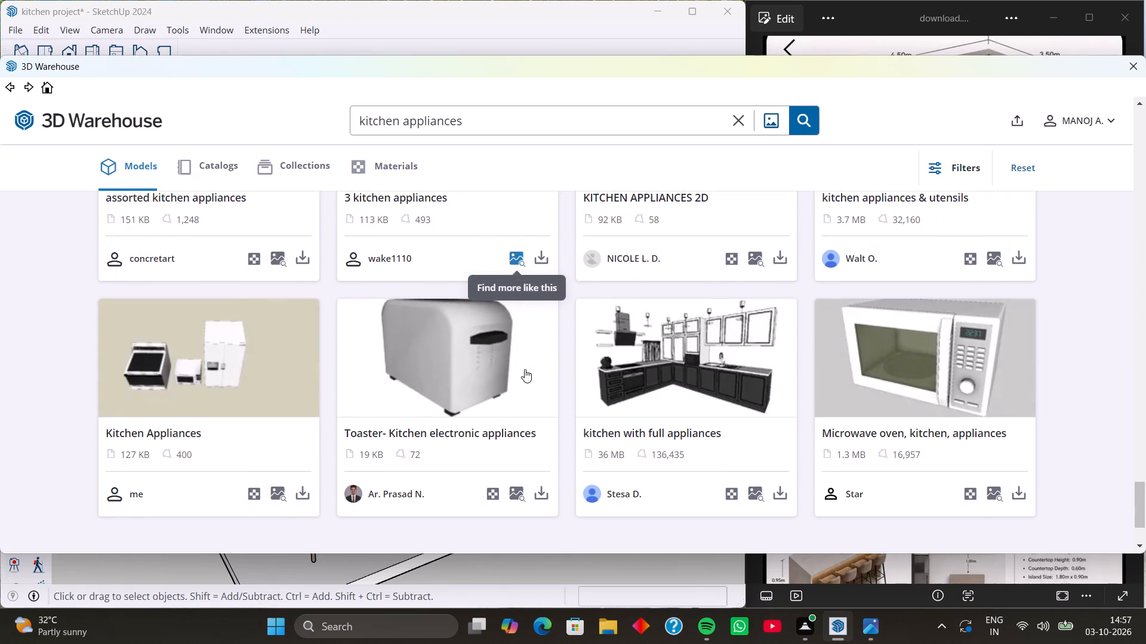
pyautogui.scroll(-8, 525, 369)
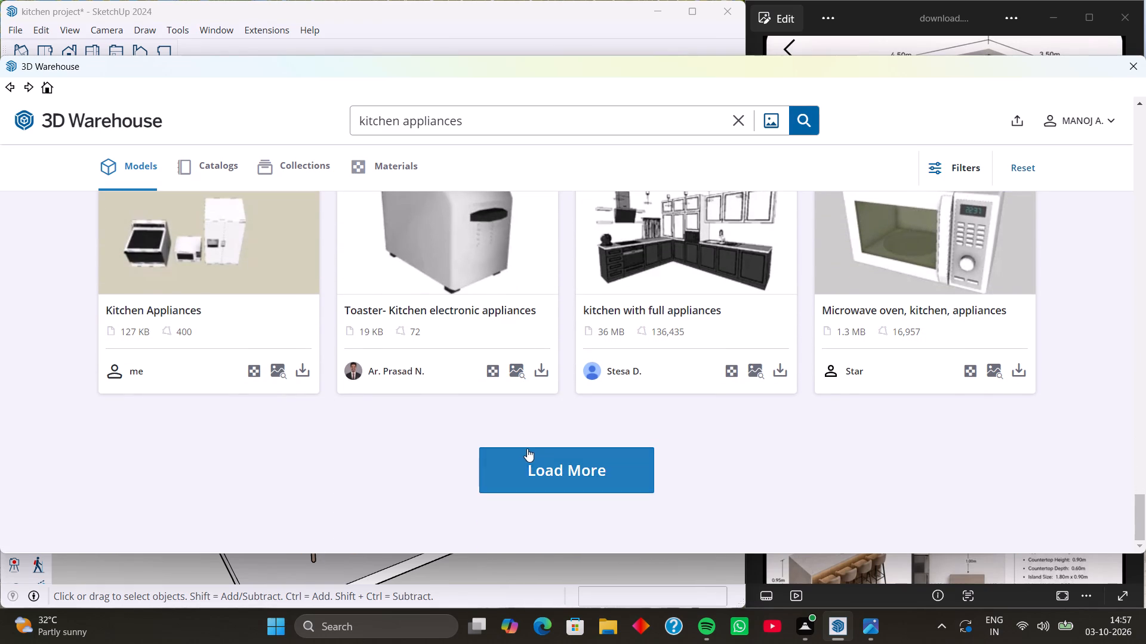
# Load more search results and examine the additional models for suitable ovens, hoods and other kitchen appliances.
pyautogui.click(527, 456)
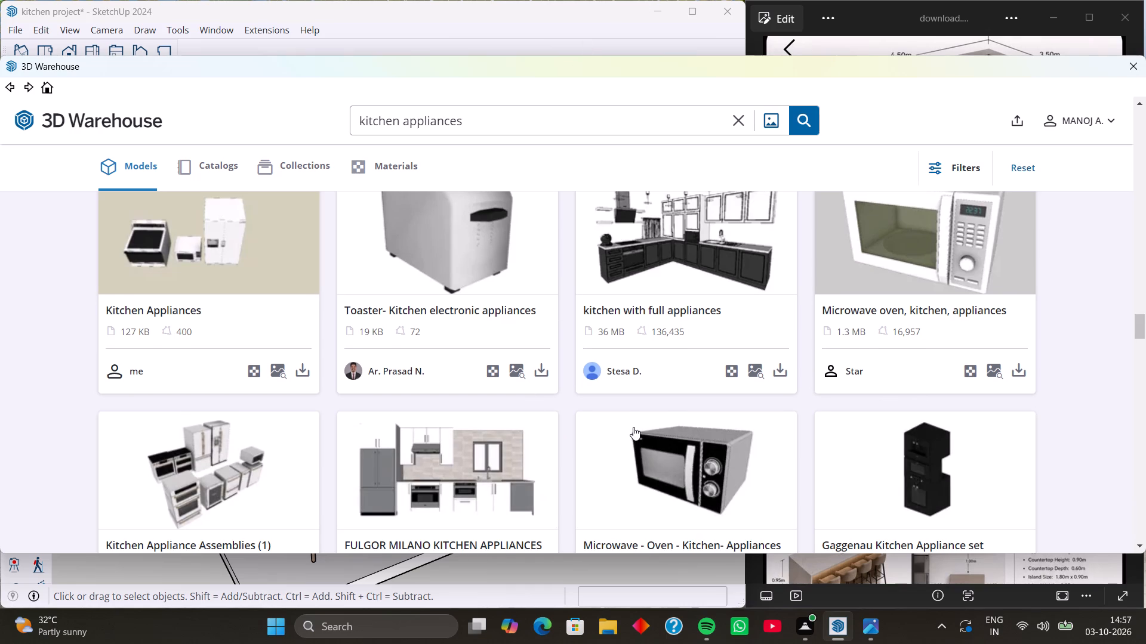
pyautogui.scroll(-3, 633, 424)
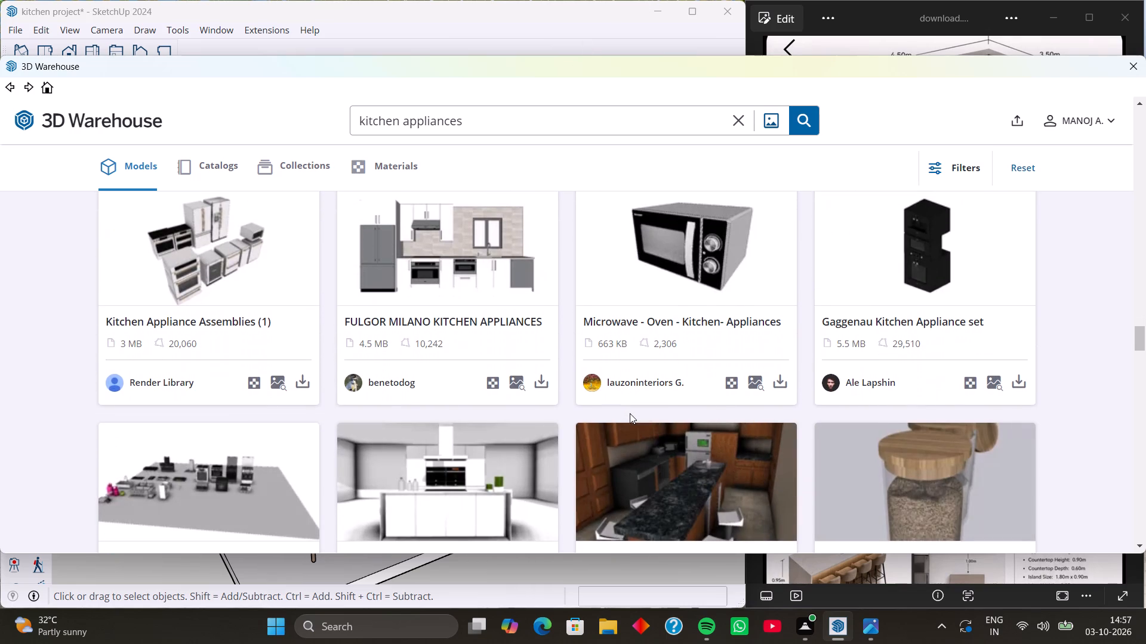
pyautogui.scroll(-4, 630, 413)
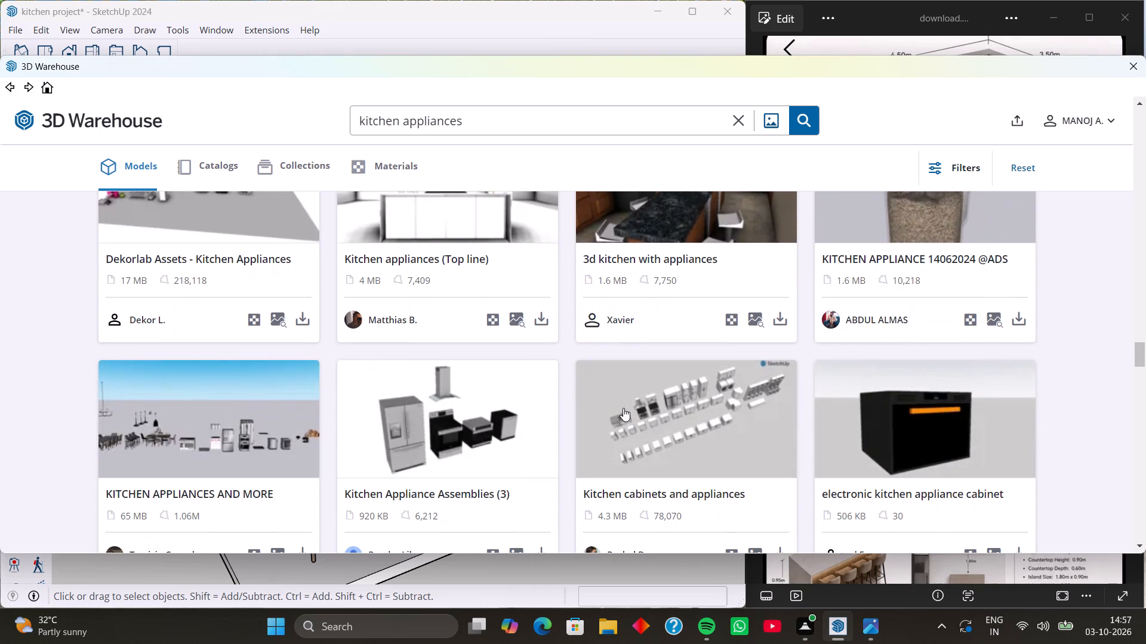
pyautogui.scroll(-4, 587, 409)
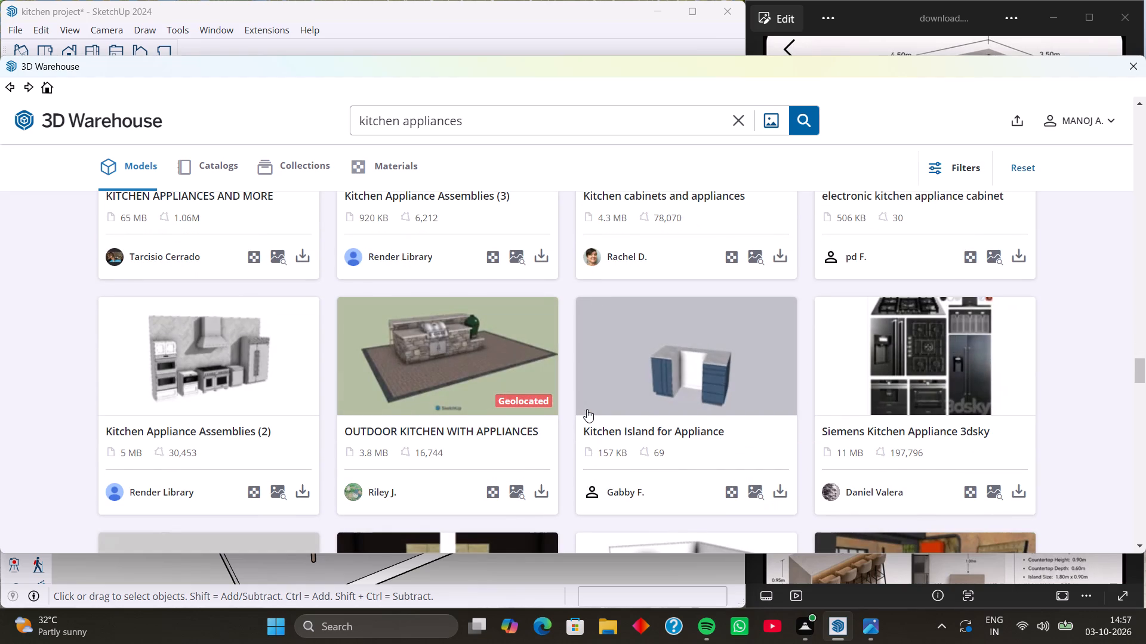
pyautogui.scroll(-7, 587, 409)
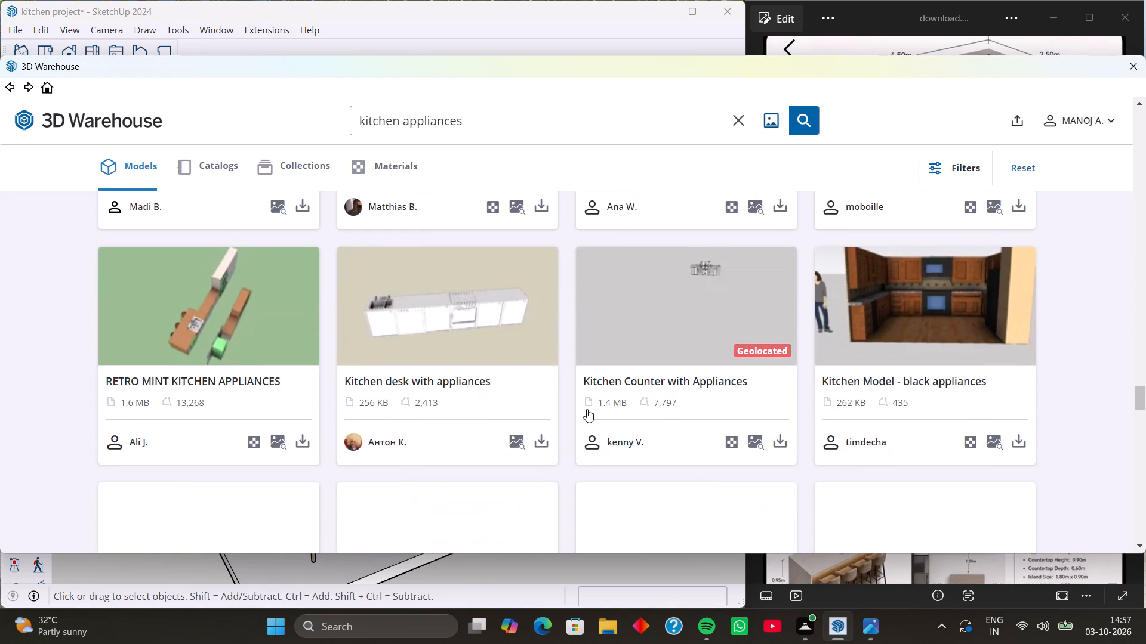
pyautogui.scroll(-4, 587, 409)
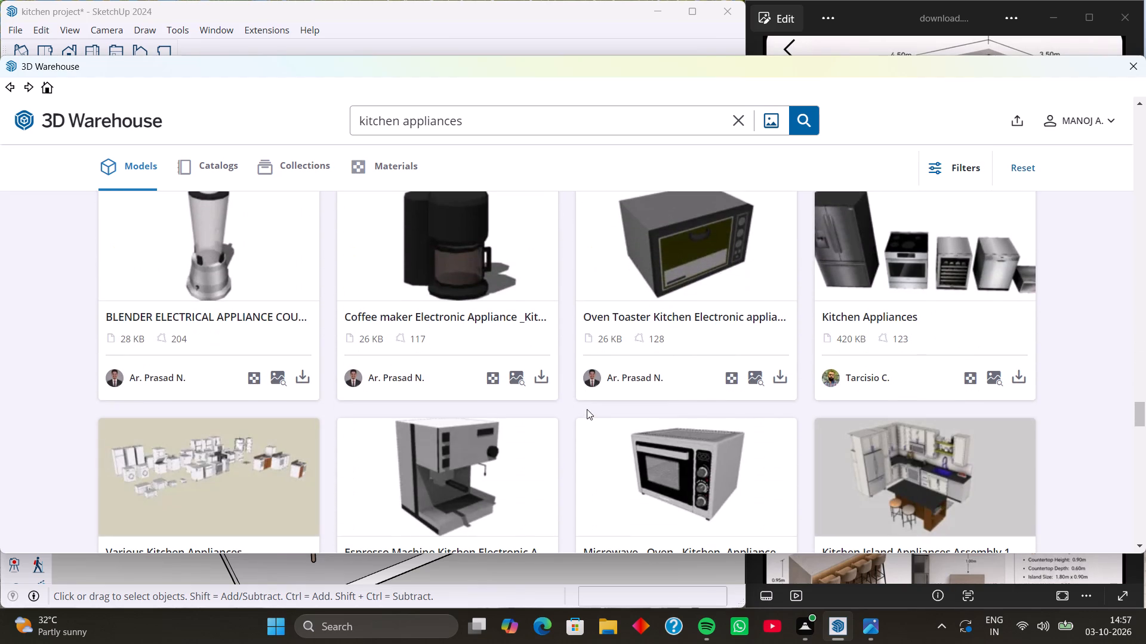
pyautogui.scroll(-3, 587, 409)
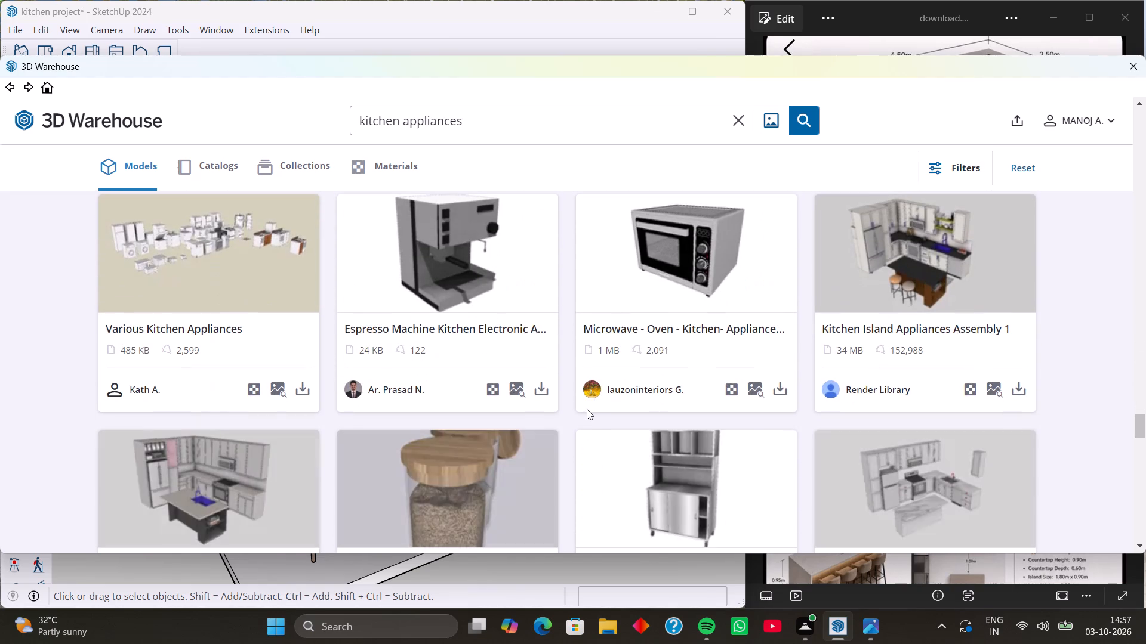
pyautogui.scroll(-2, 587, 409)
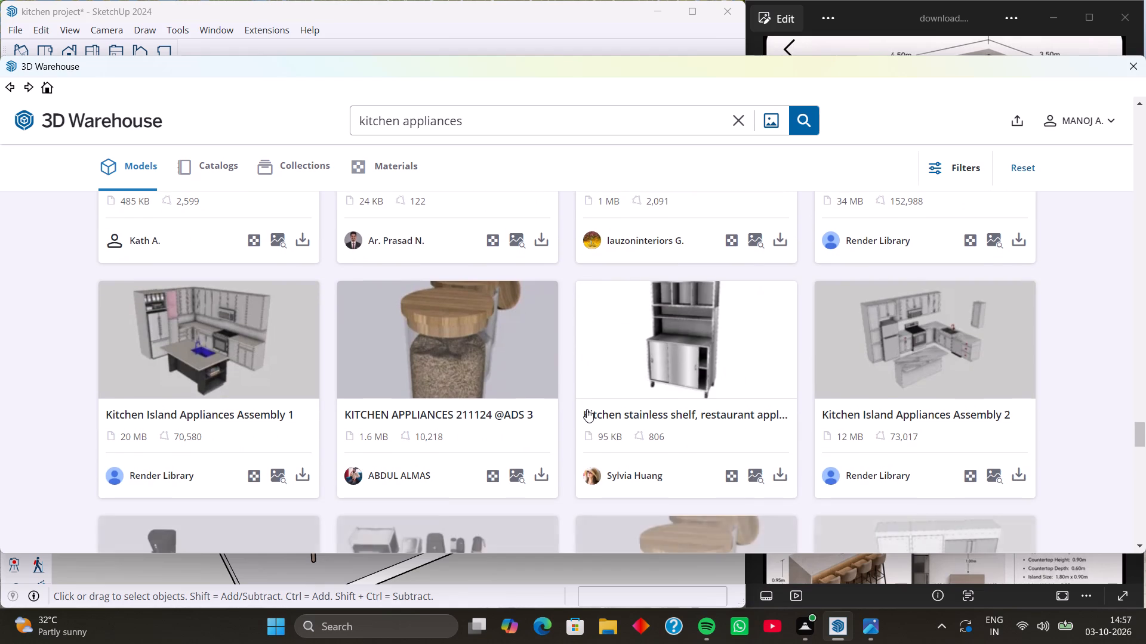
pyautogui.scroll(-3, 587, 409)
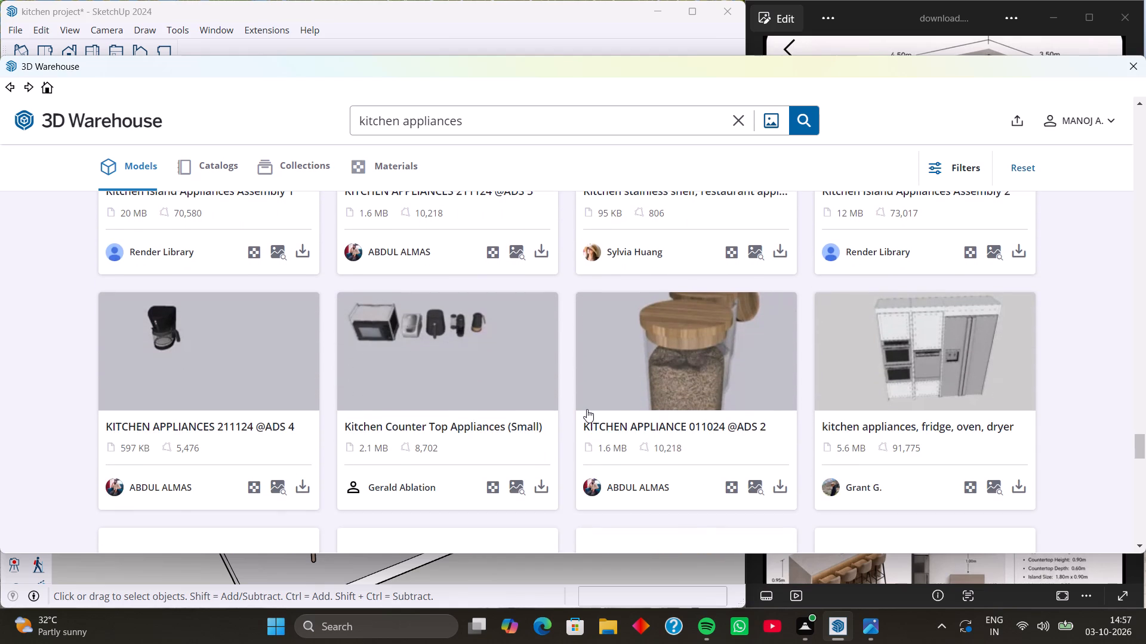
pyautogui.scroll(-3, 587, 409)
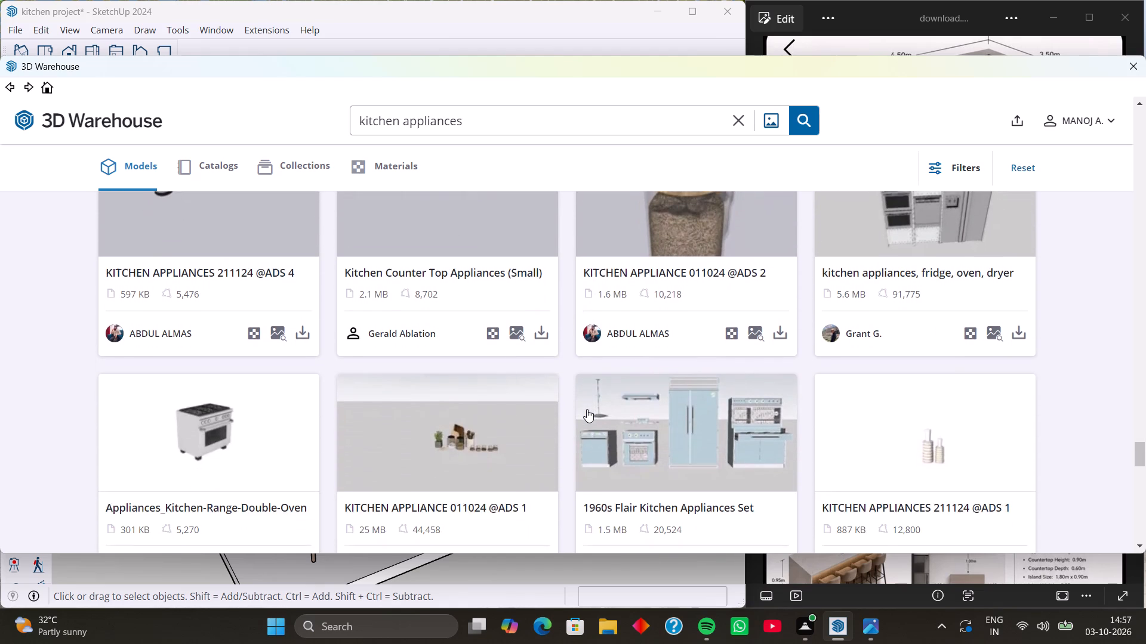
pyautogui.scroll(-4, 587, 409)
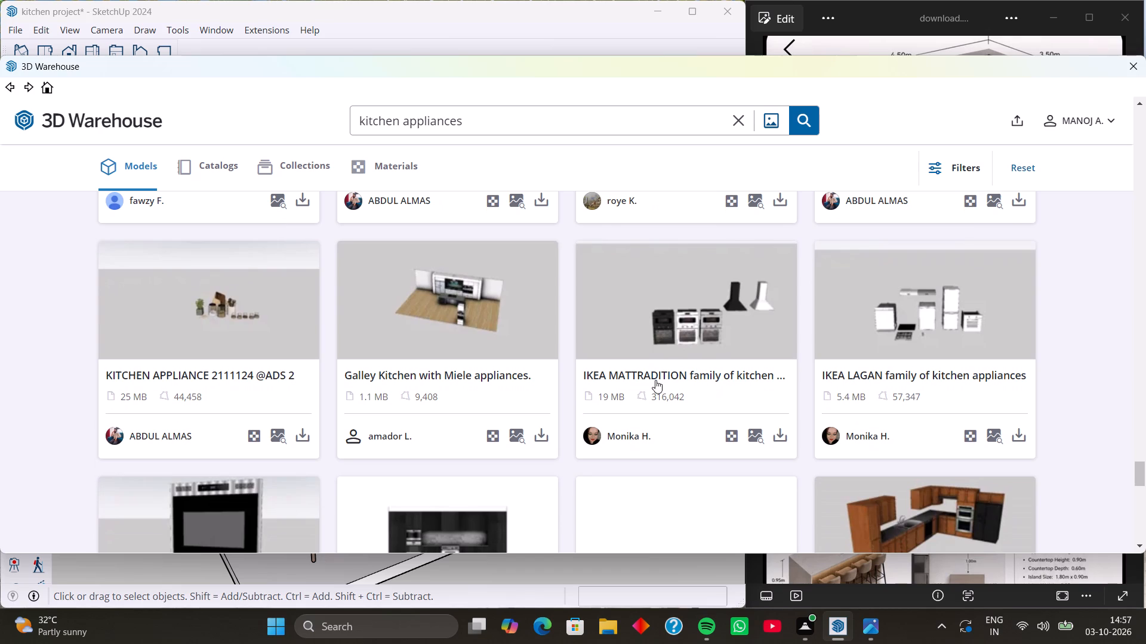
# Open the details of the "IKEA MATTRADITION family of kitchen appliances" model.
pyautogui.scroll(4, 659, 369)
pyautogui.scroll(-2, 659, 401)
pyautogui.click(677, 443)
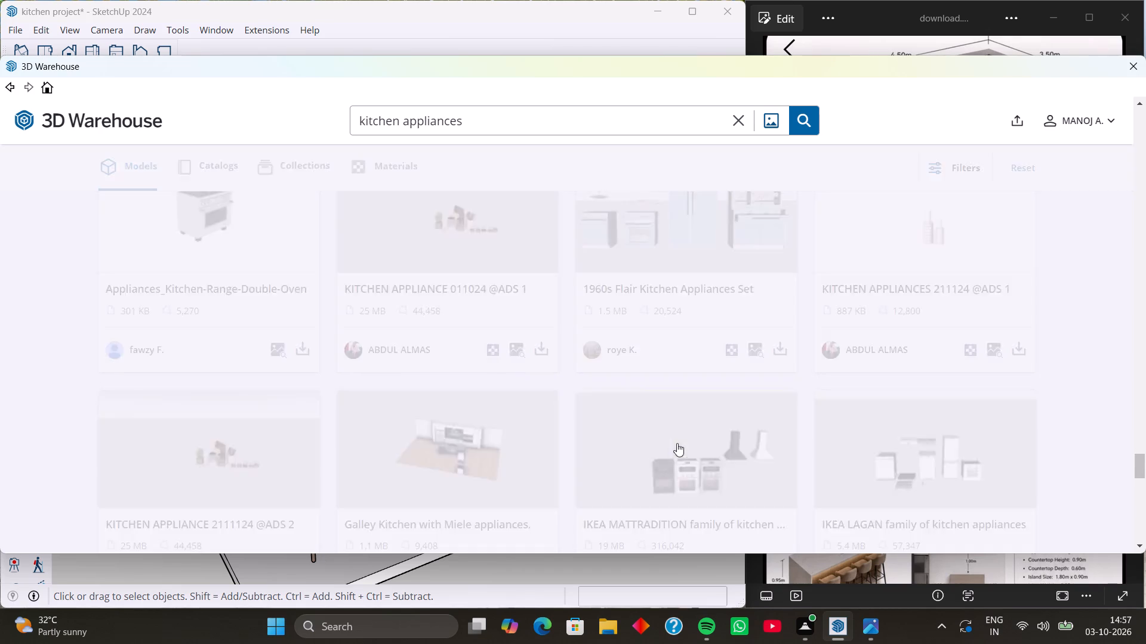
pyautogui.scroll(3, 346, 445)
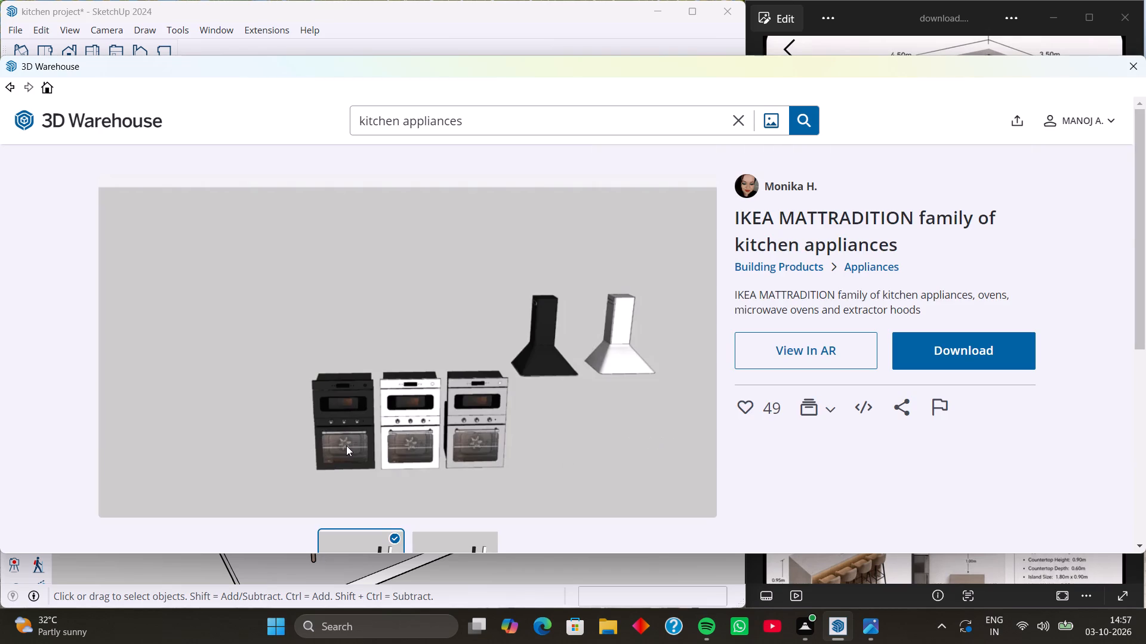
# Inspect the preview of the IKEA MATTRADITION ovens and extractor hoods, and return to the kitchen appliances search results.
pyautogui.scroll(3, 346, 445)
pyautogui.scroll(-7, 346, 445)
pyautogui.scroll(6, 346, 445)
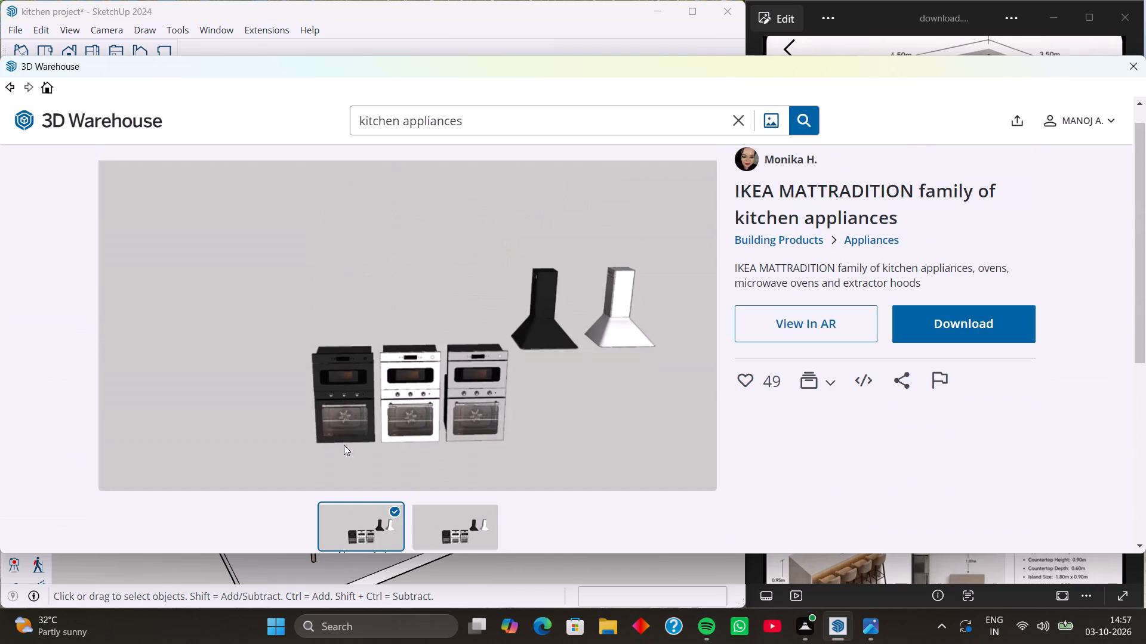
pyautogui.click(7, 86)
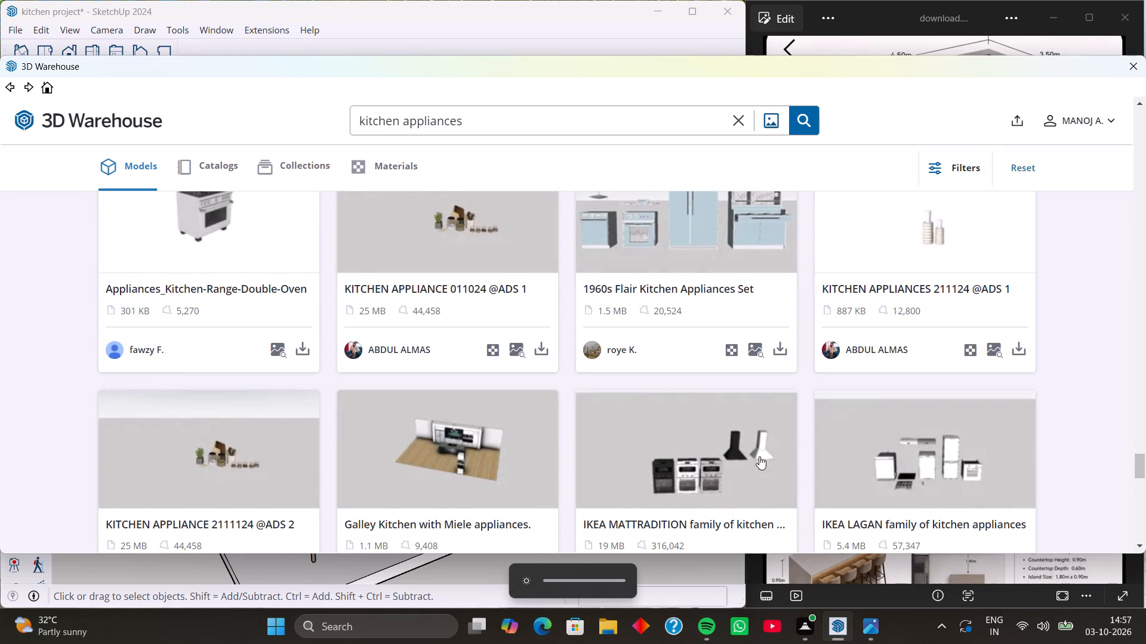
# Examine the remaining models in the loaded kitchen appliances results for suitable ovens, hoods and refrigerators.
pyautogui.scroll(-5, 722, 420)
pyautogui.scroll(-4, 500, 382)
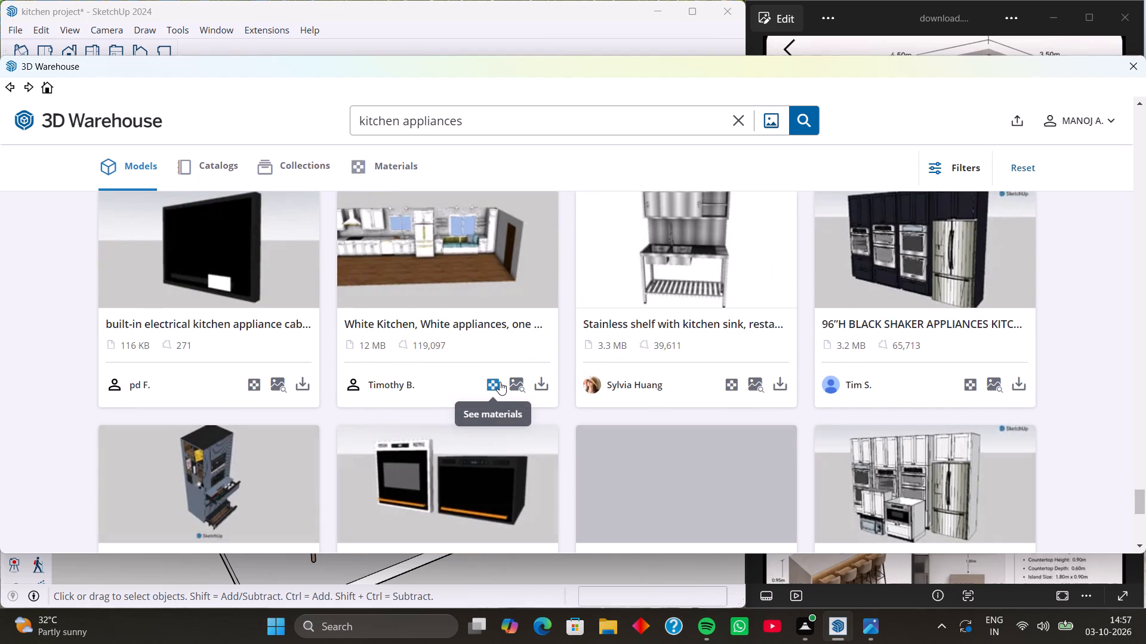
pyautogui.scroll(-4, 500, 382)
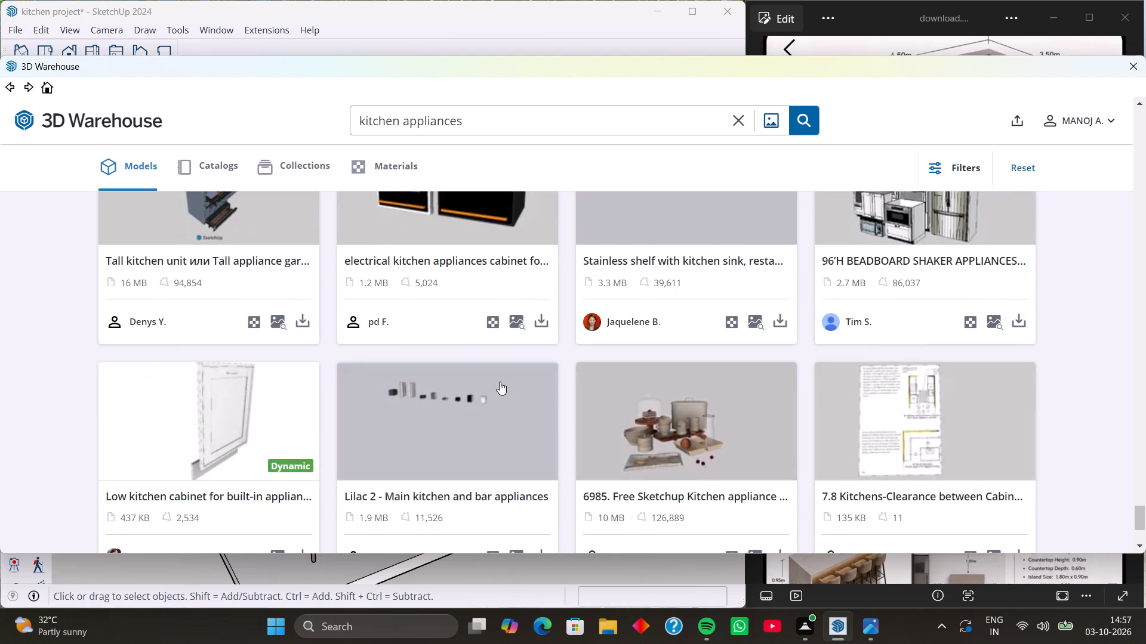
pyautogui.scroll(-5, 495, 384)
pyautogui.scroll(-5, 439, 410)
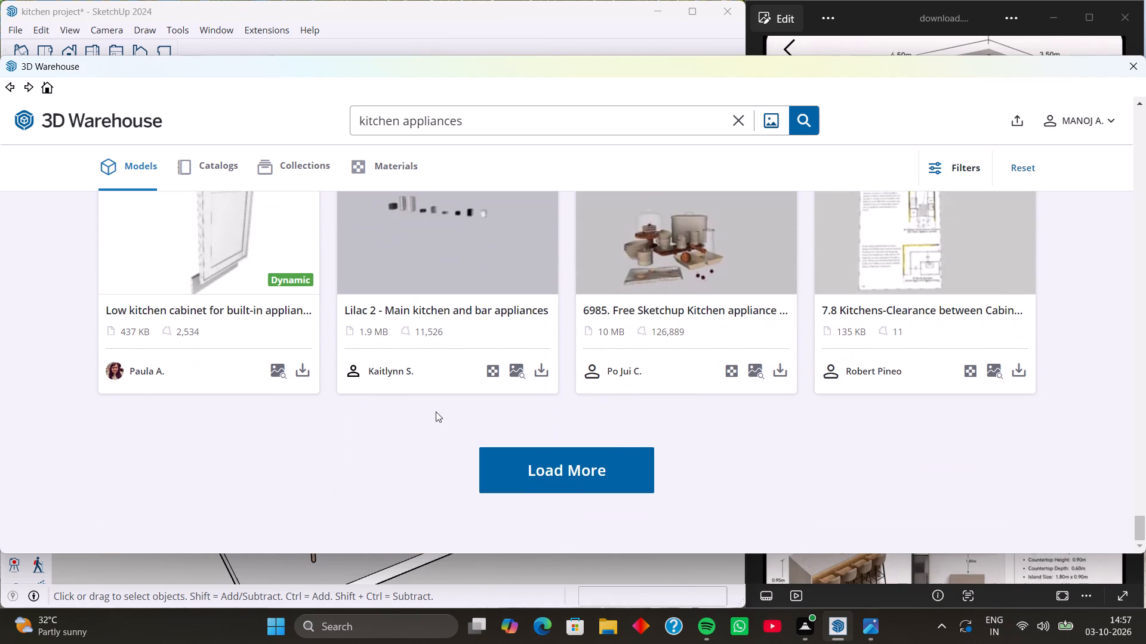
# Load more kitchen appliances results and examine the additional models for a suitable oven, hood, cooktop, refrigerator or appliance set.
pyautogui.click(554, 488)
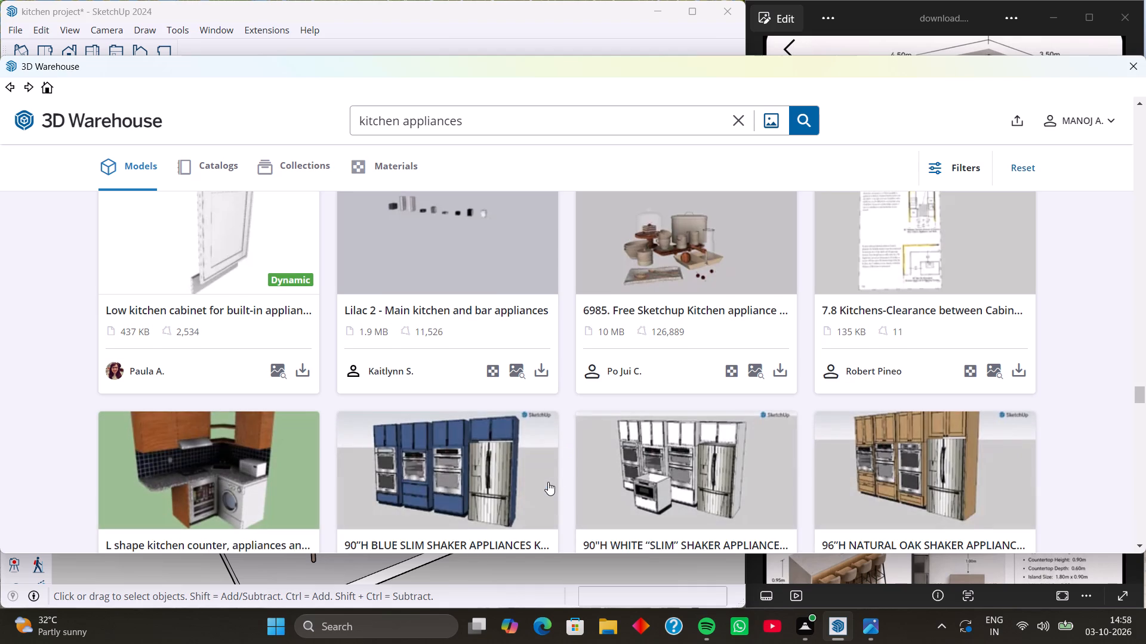
pyautogui.scroll(-4, 548, 482)
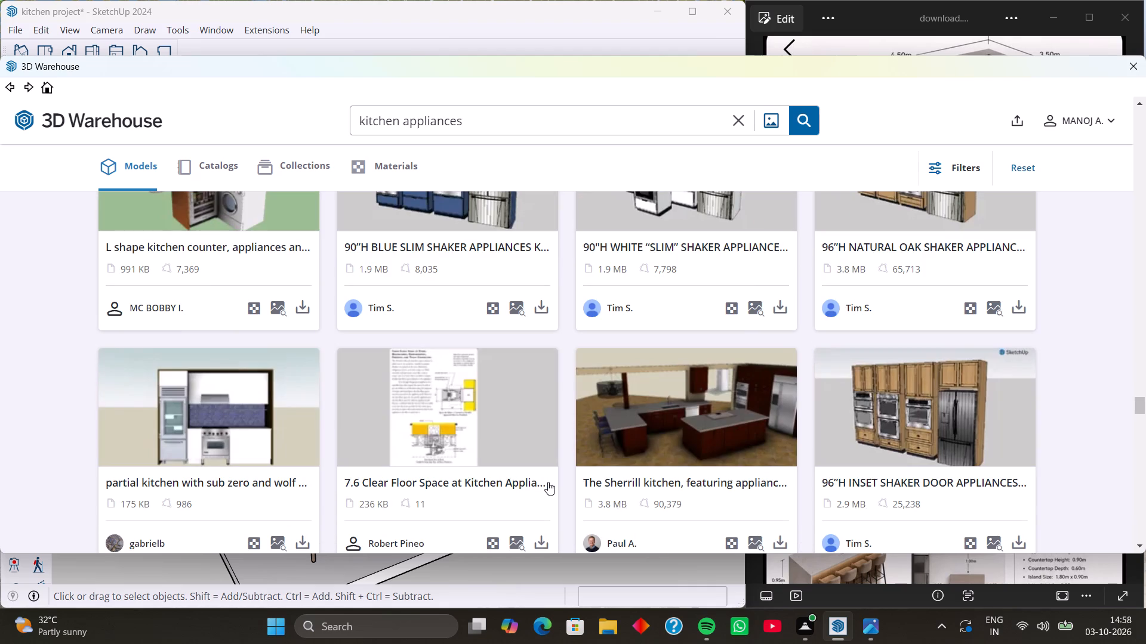
pyautogui.scroll(-13, 548, 482)
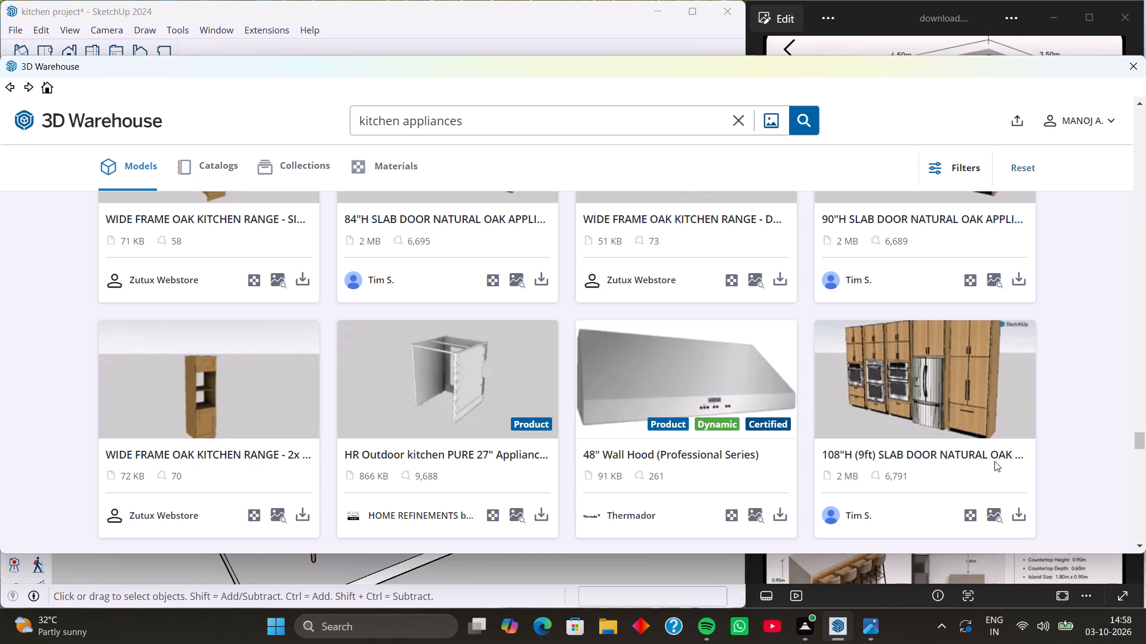
pyautogui.scroll(-5, 984, 462)
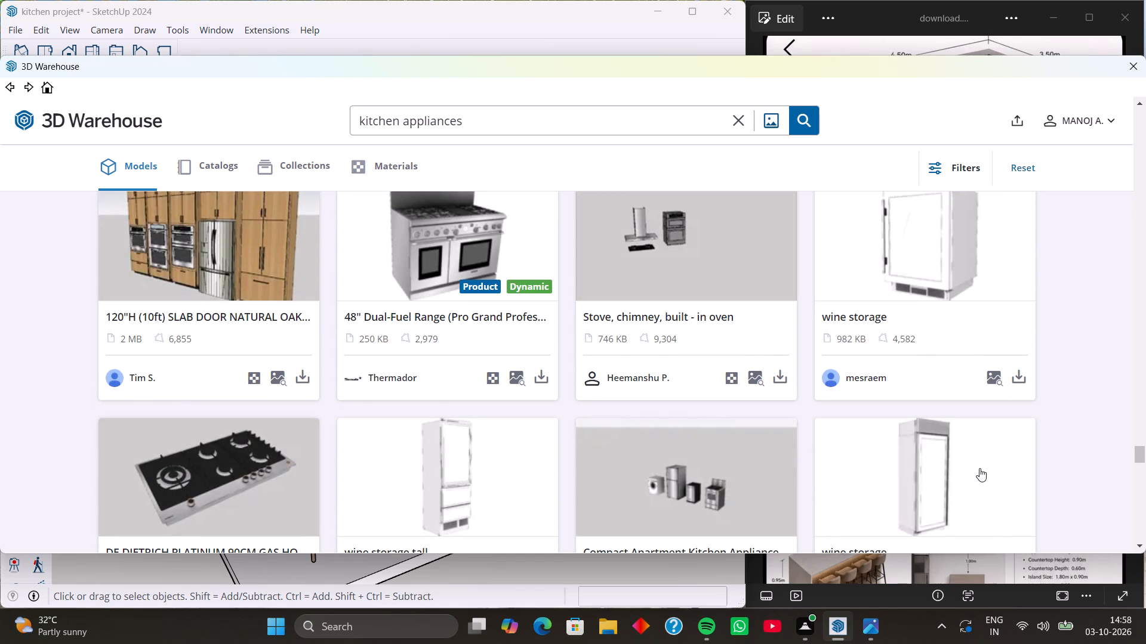
pyautogui.scroll(-7, 1006, 452)
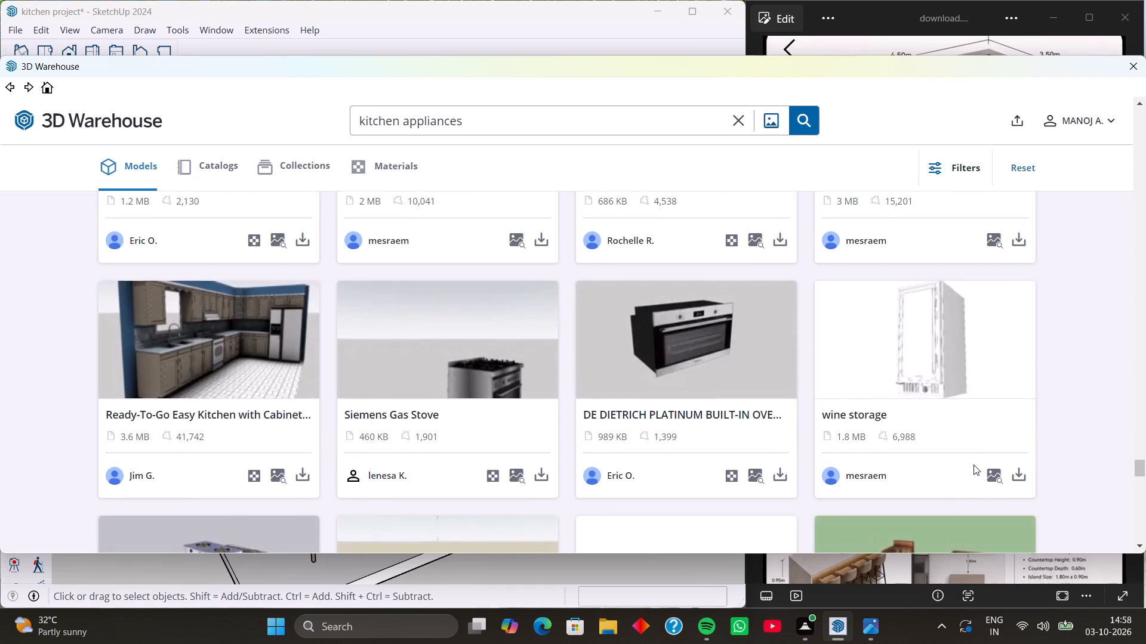
pyautogui.scroll(-2, 974, 465)
pyautogui.scroll(-9, 654, 387)
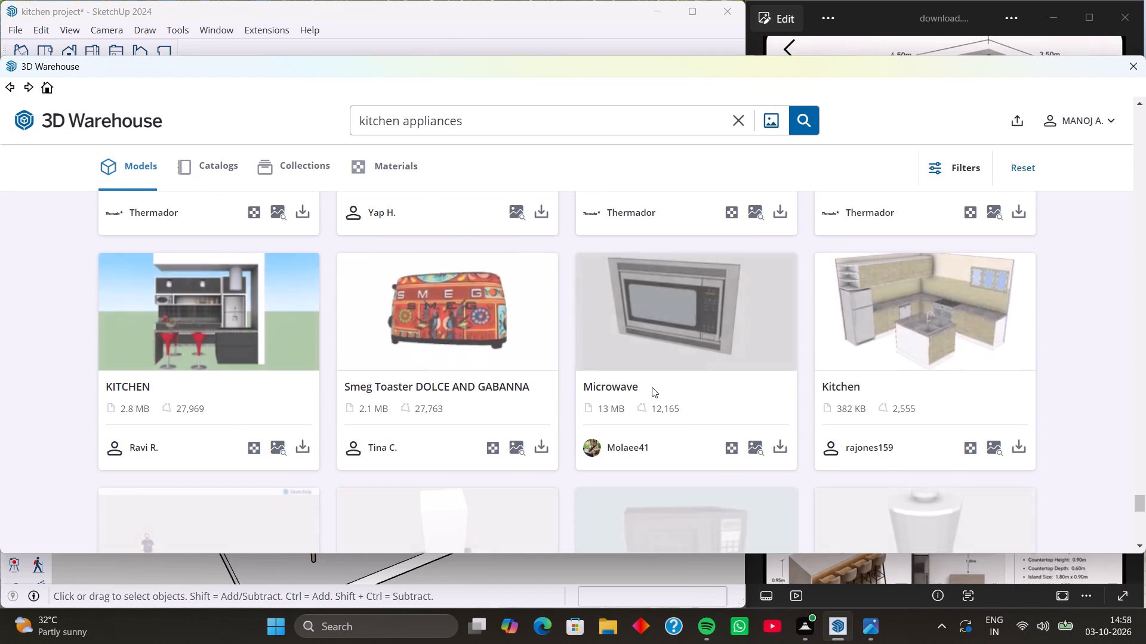
pyautogui.scroll(-8, 652, 387)
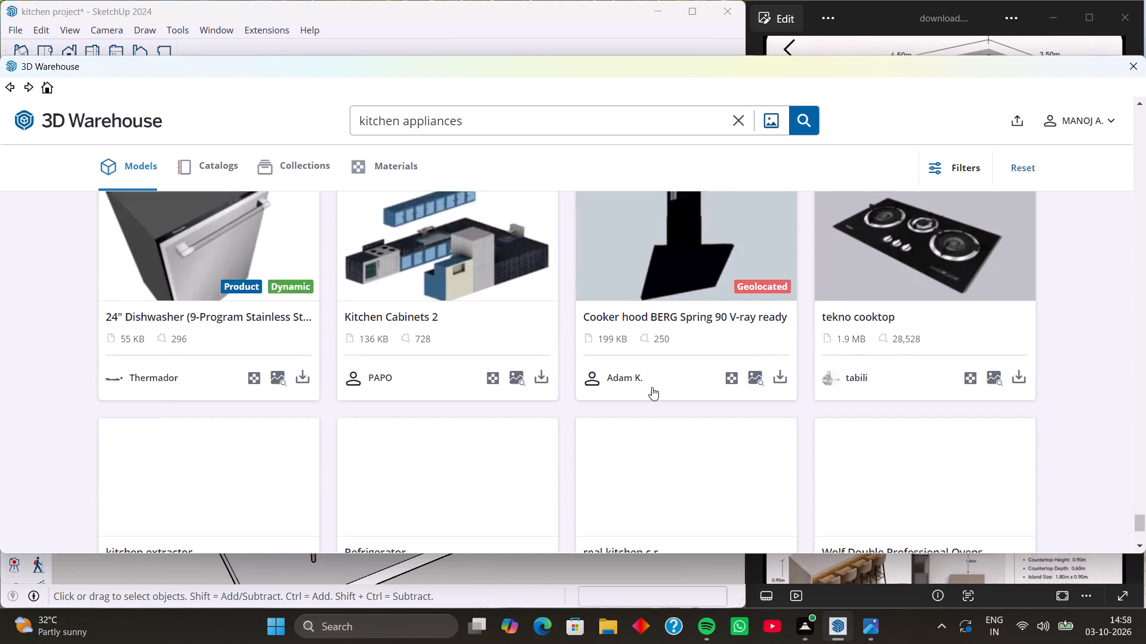
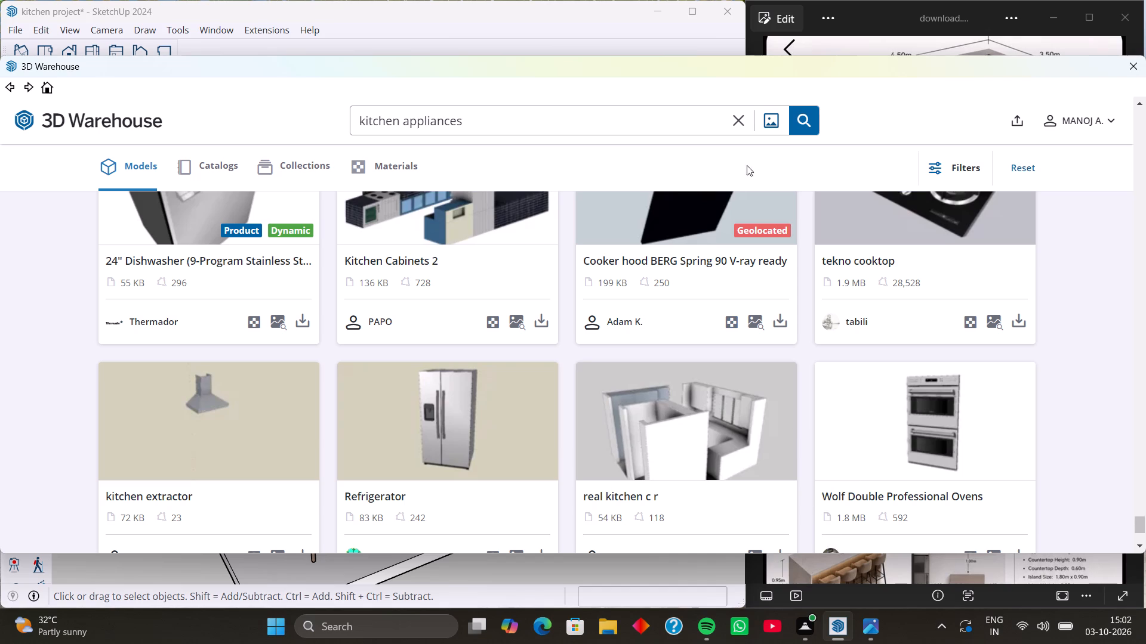
# Close the 3D Warehouse window to return to the kitchen model.
pyautogui.click(1133, 69)
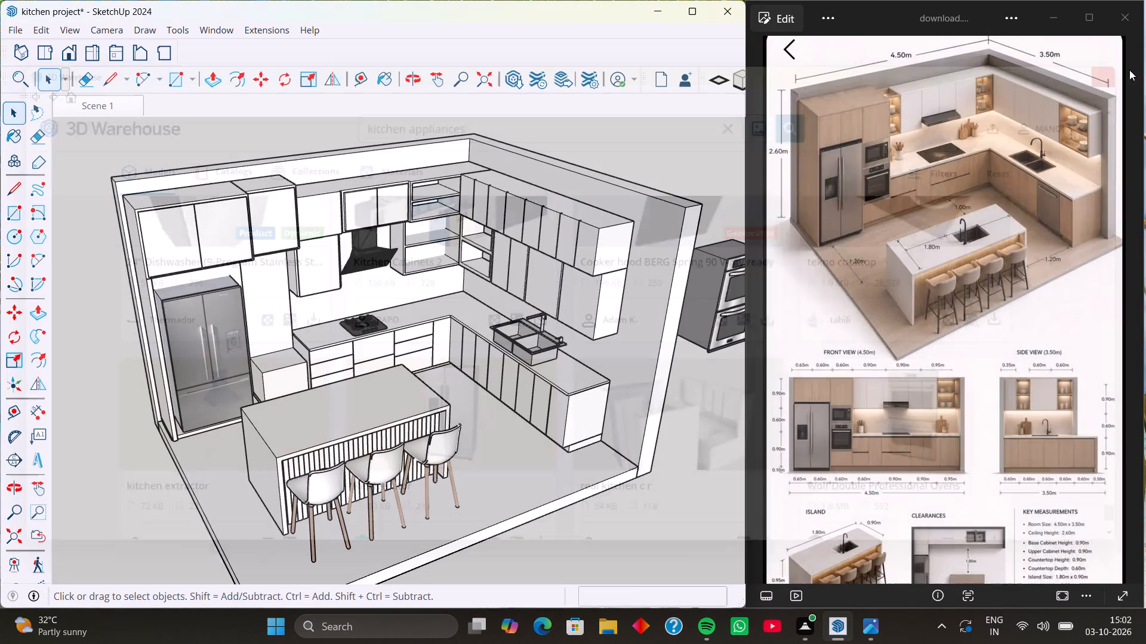
# Examine the kitchen model from several angles, checking the cooktop, range hood, sink and cabinet runs.
pyautogui.moveTo(390, 439); pyautogui.dragTo(559, 361, button='middle')
pyautogui.moveTo(469, 383); pyautogui.dragTo(535, 420, button='middle')
pyautogui.moveTo(412, 404); pyautogui.dragTo(452, 444, button='middle')
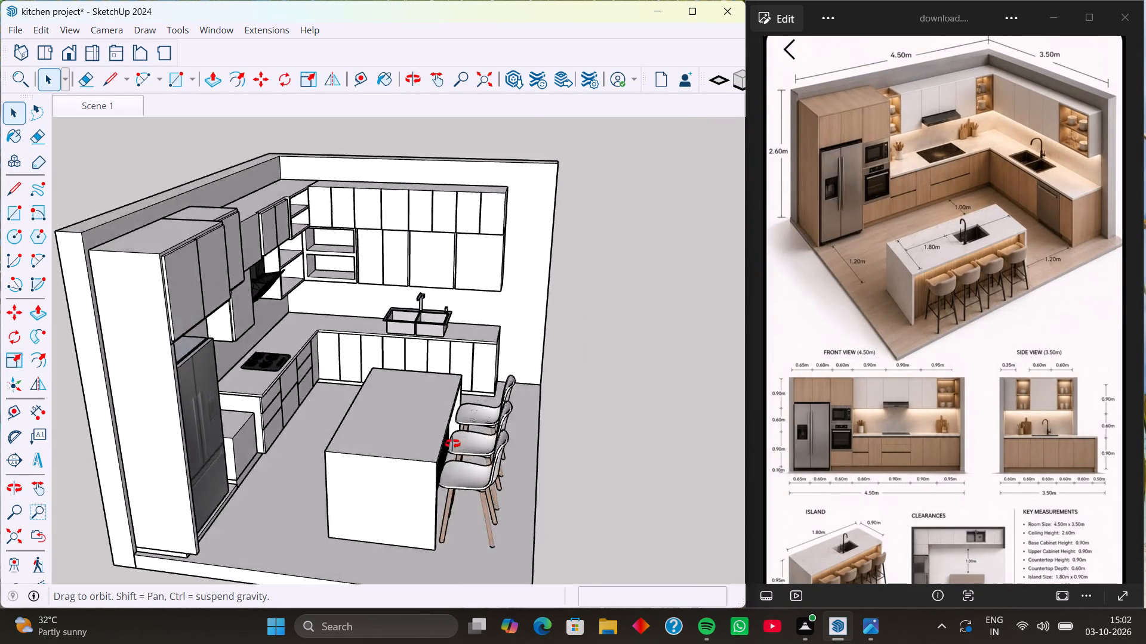
pyautogui.moveTo(452, 444); pyautogui.dragTo(485, 491, button='middle')
pyautogui.scroll(9, 299, 340)
pyautogui.moveTo(249, 373); pyautogui.dragTo(190, 444, button='middle')
pyautogui.scroll(5, 207, 357)
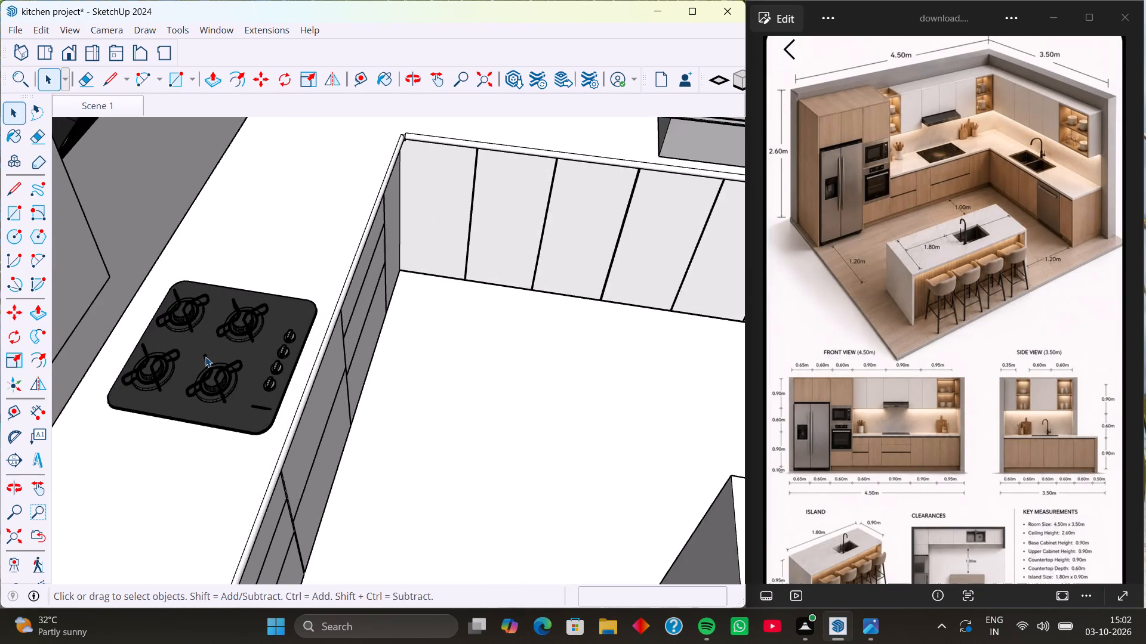
pyautogui.moveTo(233, 371); pyautogui.dragTo(167, 382, button='middle')
pyautogui.moveTo(198, 367); pyautogui.dragTo(188, 390, button='middle')
pyautogui.scroll(-6, 194, 377)
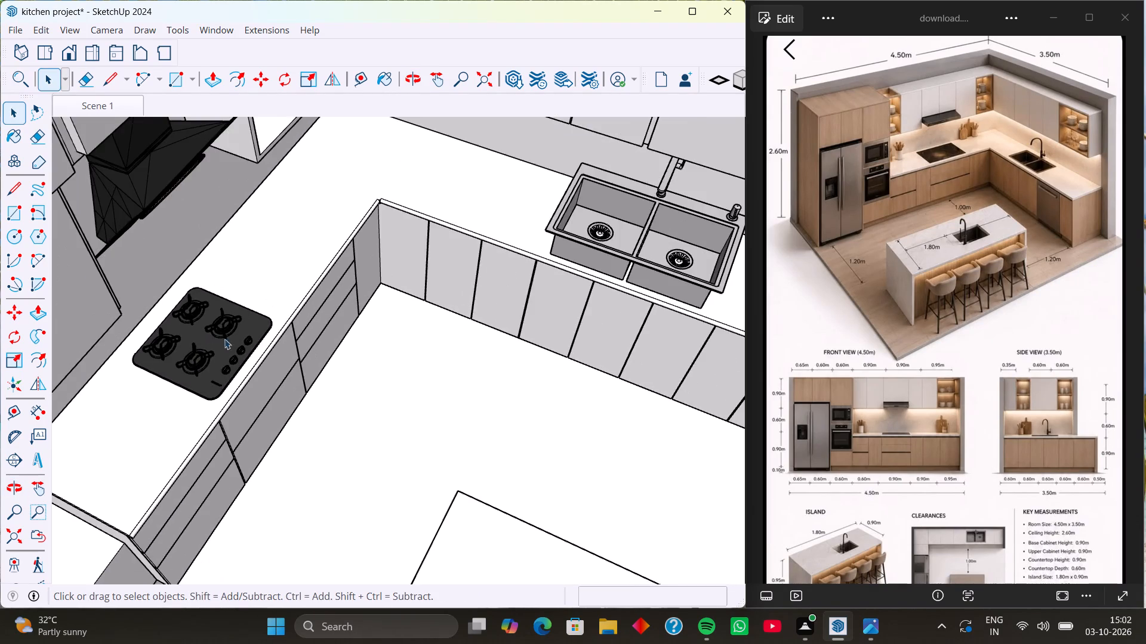
pyautogui.scroll(-2, 224, 339)
pyautogui.moveTo(238, 348); pyautogui.dragTo(115, 314, button='middle')
pyautogui.moveTo(251, 287); pyautogui.dragTo(156, 184, button='middle')
pyautogui.moveTo(267, 235); pyautogui.dragTo(275, 183, button='middle')
pyautogui.scroll(1, 267, 235)
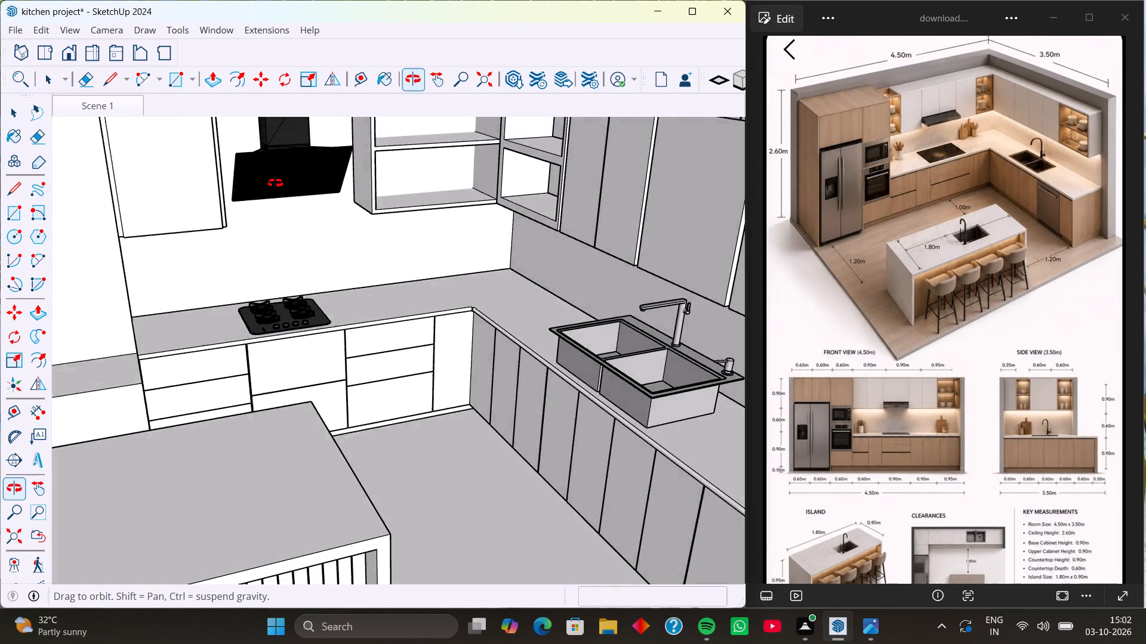
pyautogui.moveTo(275, 183); pyautogui.dragTo(295, 140, button='middle')
pyautogui.scroll(-4, 292, 263)
pyautogui.moveTo(288, 271); pyautogui.dragTo(300, 275, button='middle')
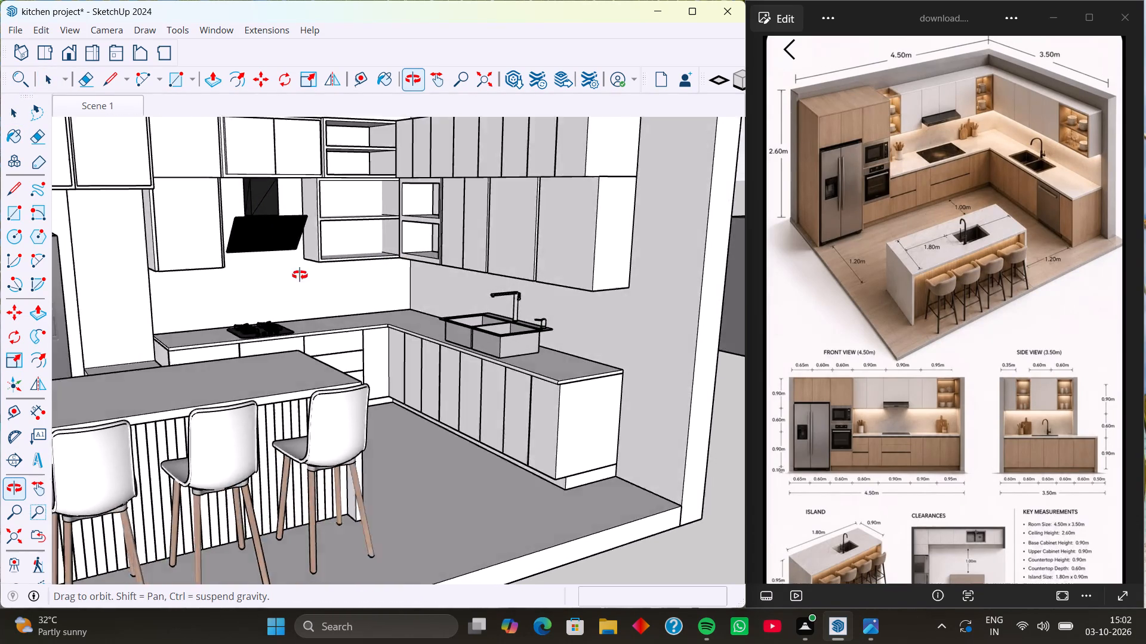
pyautogui.moveTo(300, 275); pyautogui.dragTo(249, 285, button='middle')
pyautogui.moveTo(276, 353); pyautogui.dragTo(565, 417, button='middle')
pyautogui.moveTo(465, 326); pyautogui.dragTo(526, 335, button='middle')
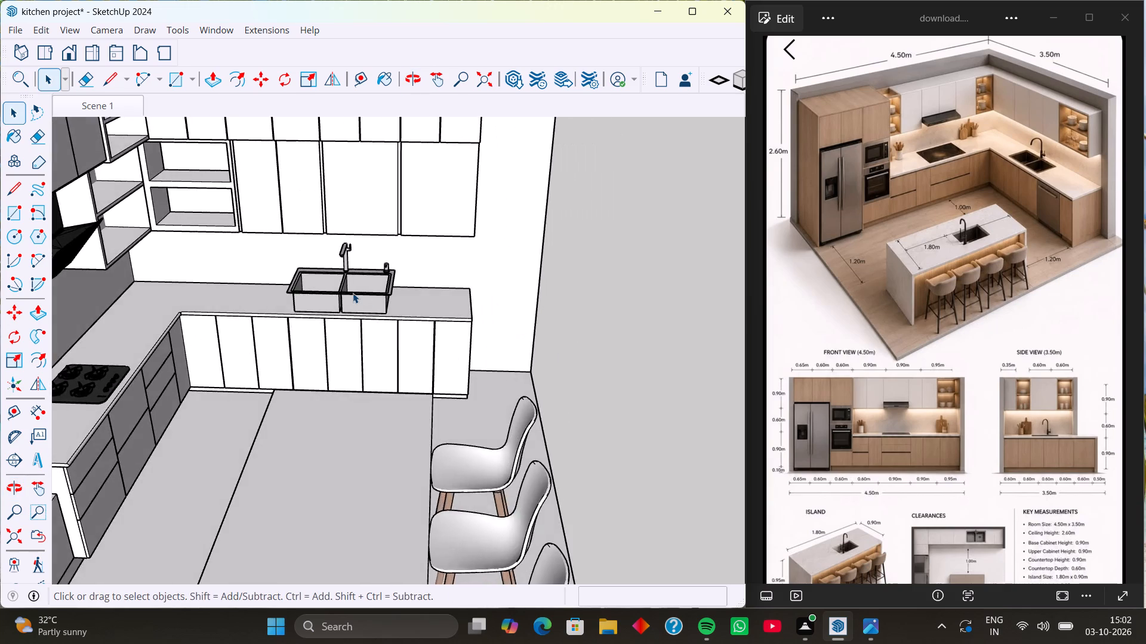
# Scale the double-bowl sink on the countertop uniformly to 0.85.
pyautogui.scroll(9, 353, 293)
pyautogui.moveTo(346, 293); pyautogui.dragTo(406, 304, button='middle')
pyautogui.scroll(1, 396, 302)
pyautogui.click(396, 305)
pyautogui.moveTo(417, 287); pyautogui.dragTo(403, 311, button='middle')
pyautogui.moveTo(405, 327); pyautogui.dragTo(364, 391, button='middle')
pyautogui.moveTo(368, 379); pyautogui.dragTo(418, 379, button='middle')
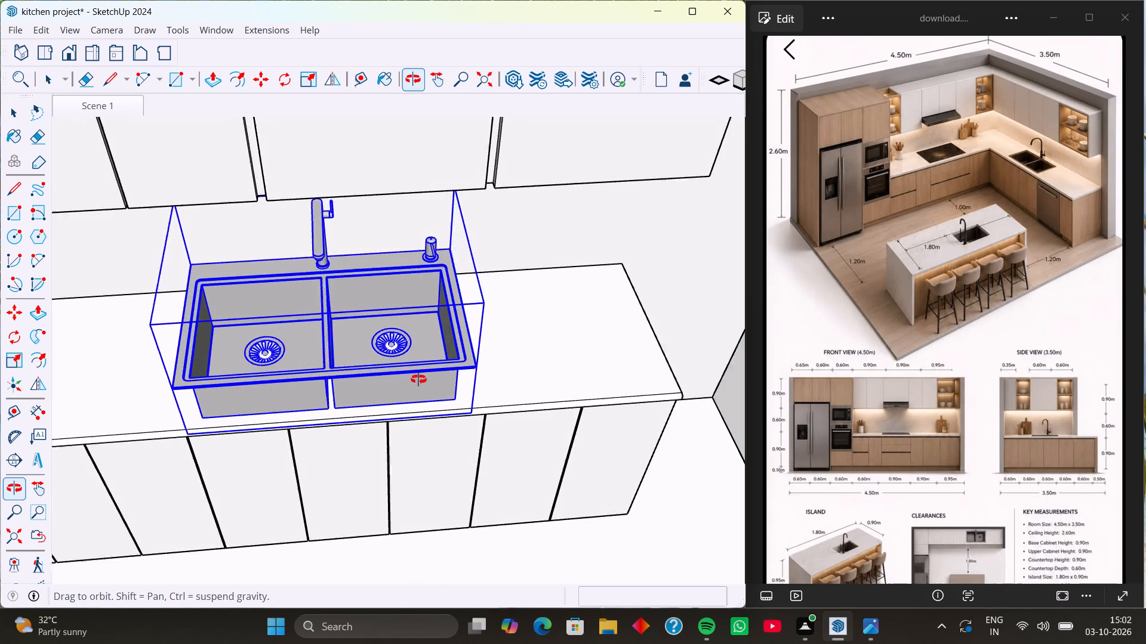
pyautogui.scroll(1, 420, 379)
pyautogui.moveTo(418, 379); pyautogui.dragTo(421, 379, button='middle')
pyautogui.scroll(4, 451, 382)
pyautogui.moveTo(485, 391); pyautogui.dragTo(466, 284, button='middle')
pyautogui.scroll(-8, 466, 284)
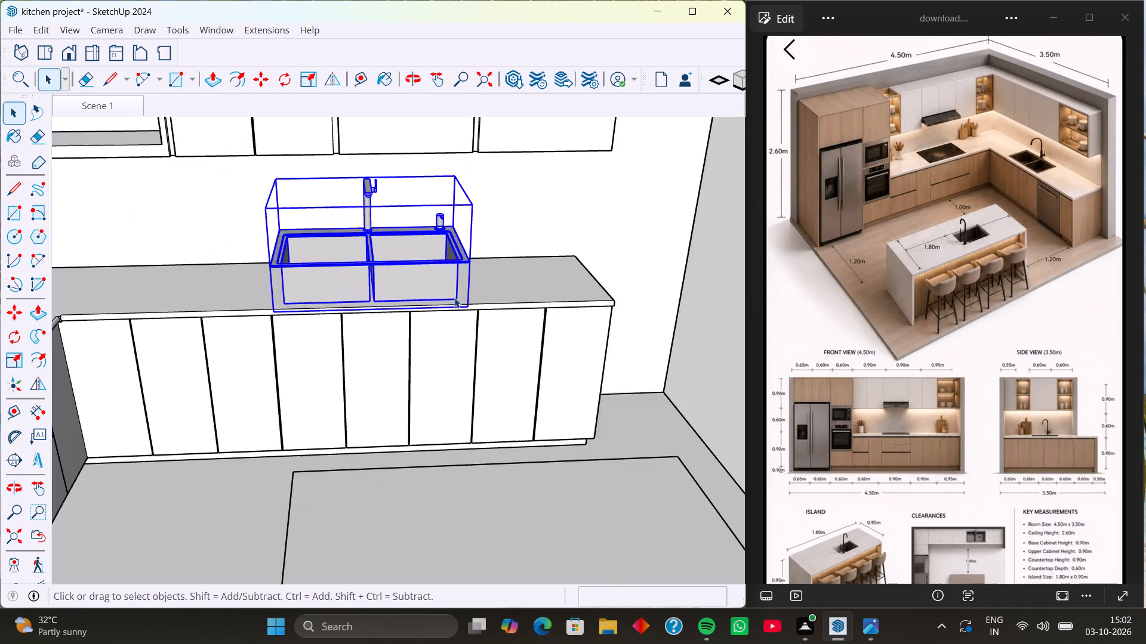
pyautogui.scroll(-5, 454, 298)
pyautogui.moveTo(464, 295); pyautogui.dragTo(452, 393, button='middle')
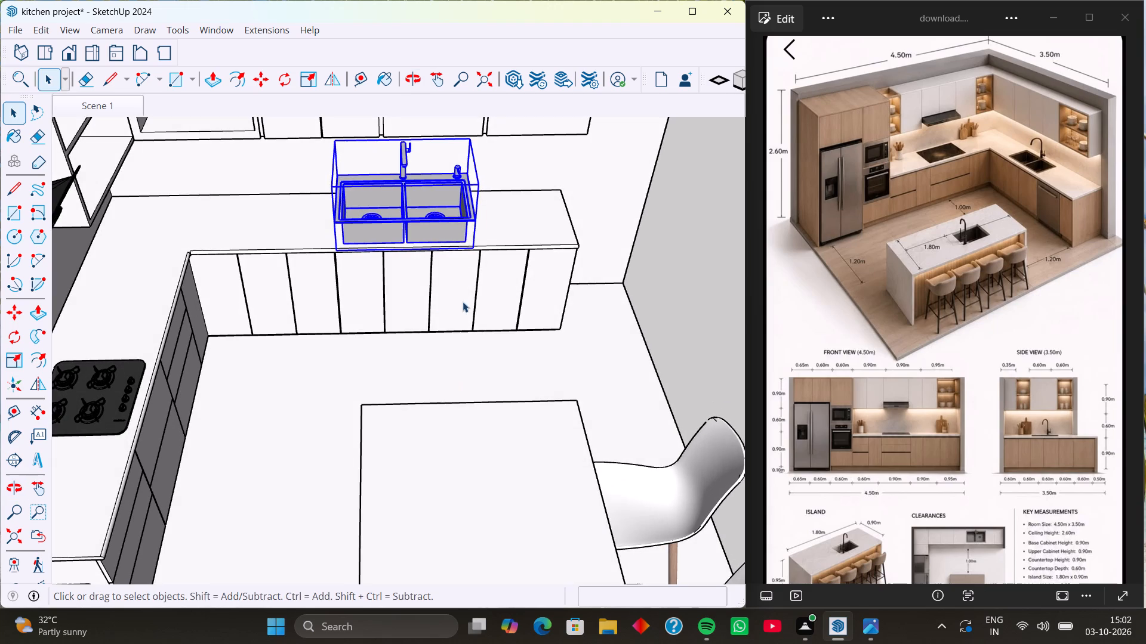
pyautogui.moveTo(478, 241); pyautogui.dragTo(518, 336, button='middle')
pyautogui.moveTo(481, 319); pyautogui.dragTo(442, 315, button='middle')
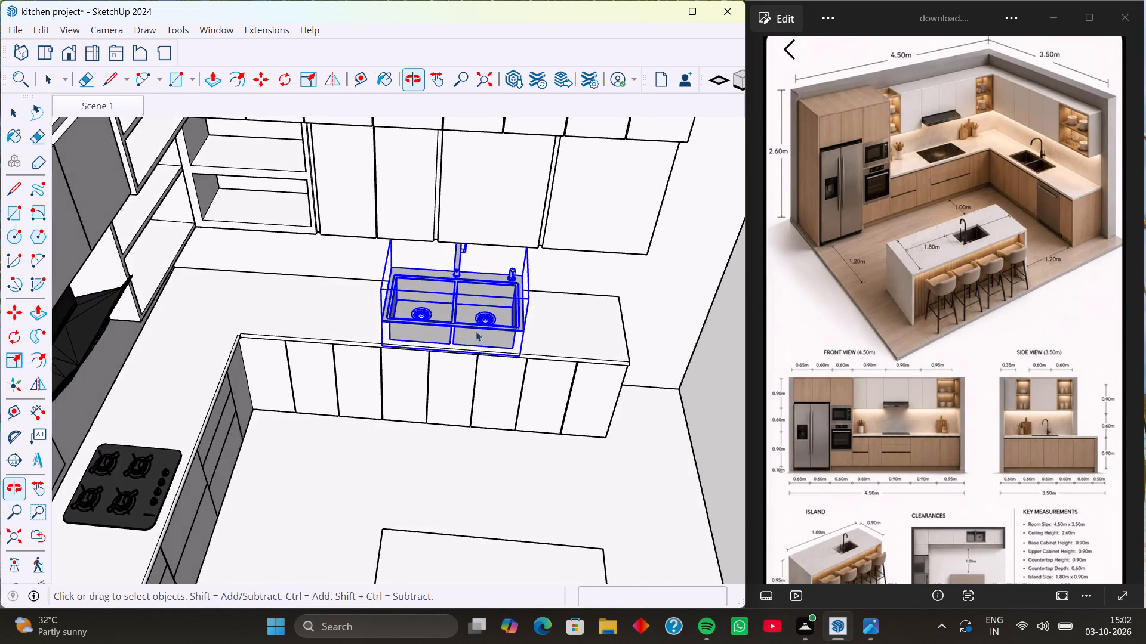
pyautogui.scroll(8, 500, 344)
pyautogui.moveTo(500, 344); pyautogui.dragTo(411, 313, button='middle')
pyautogui.moveTo(550, 349); pyautogui.dragTo(438, 308, button='middle')
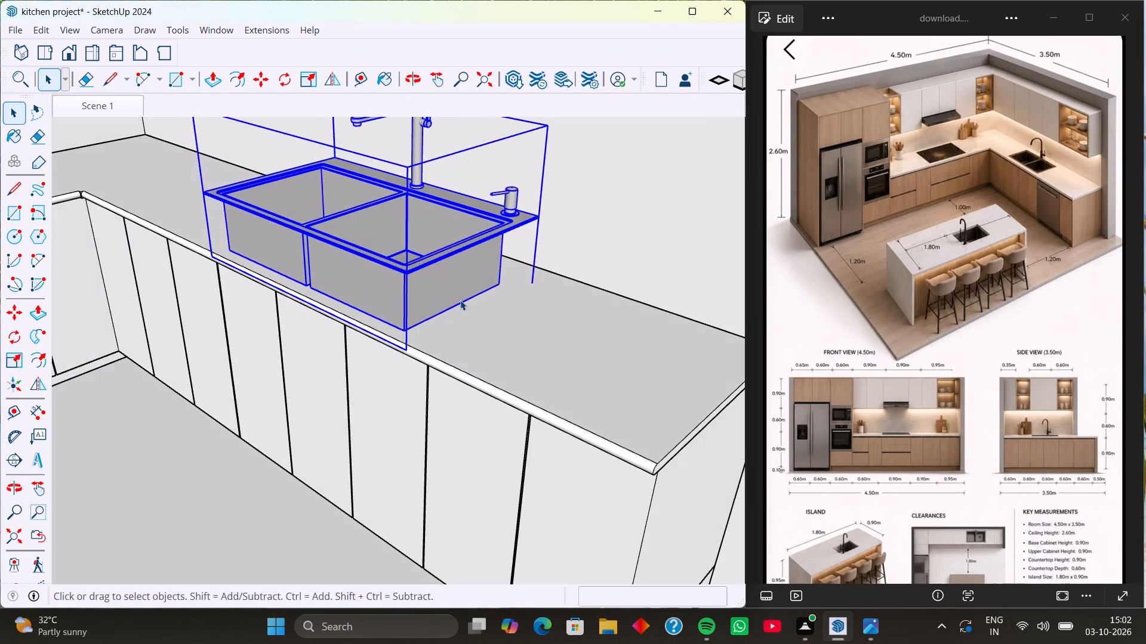
pyautogui.moveTo(460, 300); pyautogui.dragTo(430, 295, button='middle')
pyautogui.press('s')
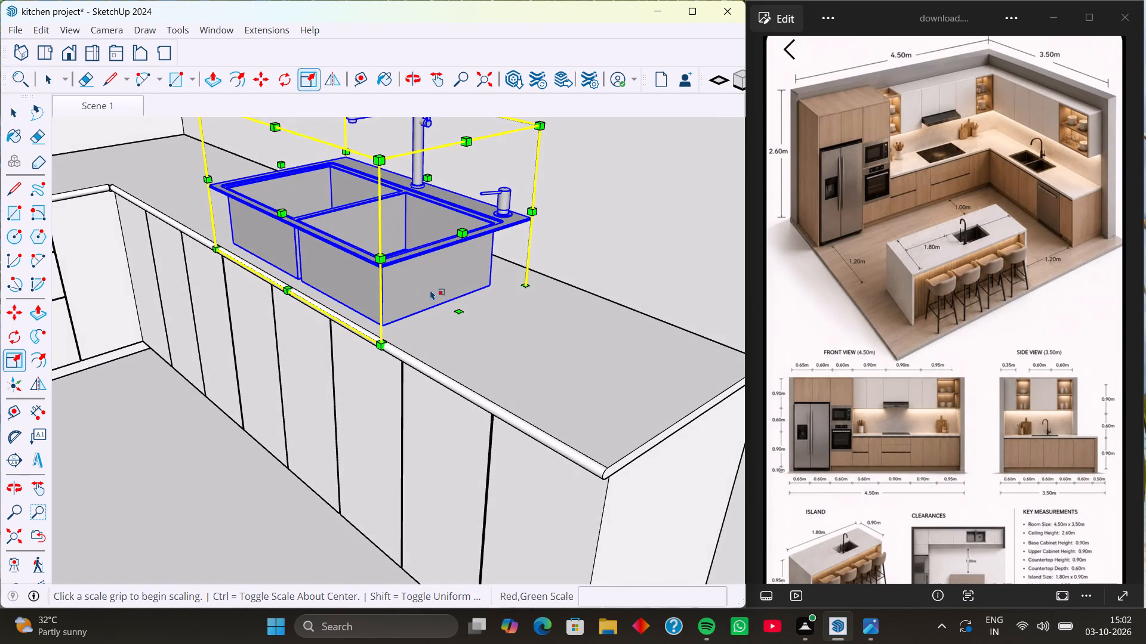
pyautogui.click(381, 161)
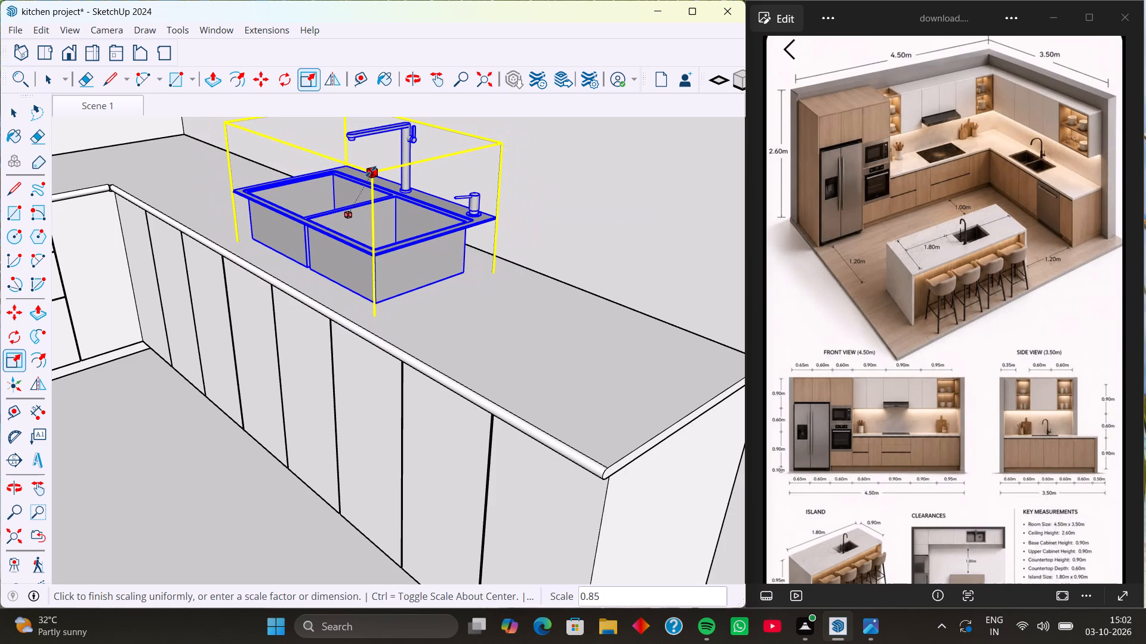
pyautogui.click(371, 171)
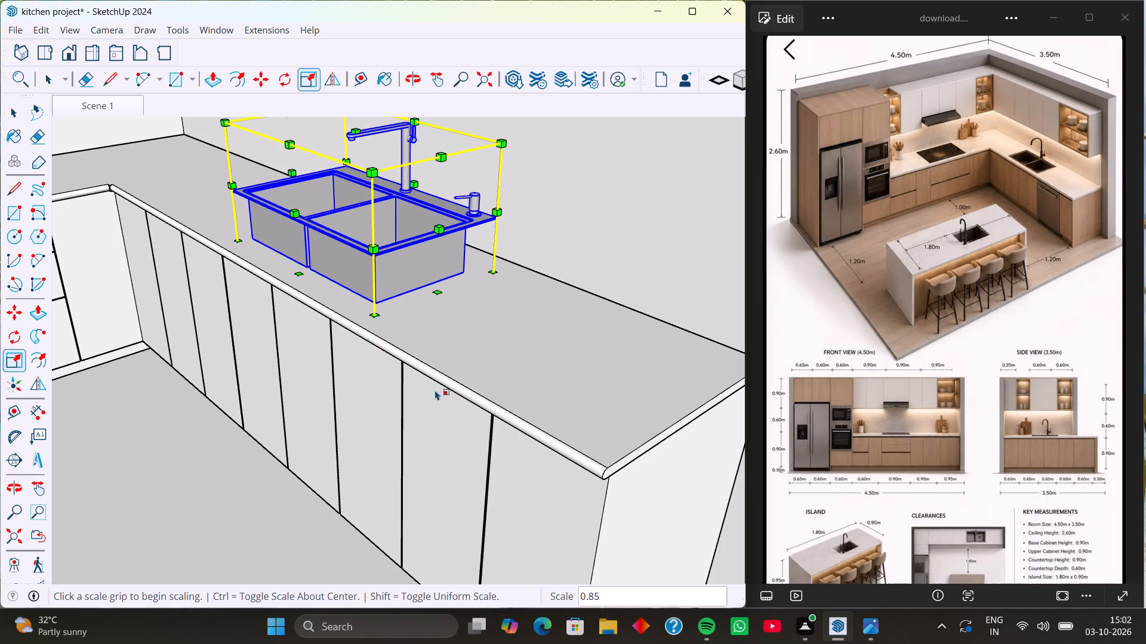
# Scale the double-bowl sink down uniformly again, by a factor of about 0.78.
pyautogui.moveTo(372, 427); pyautogui.dragTo(621, 394, button='middle')
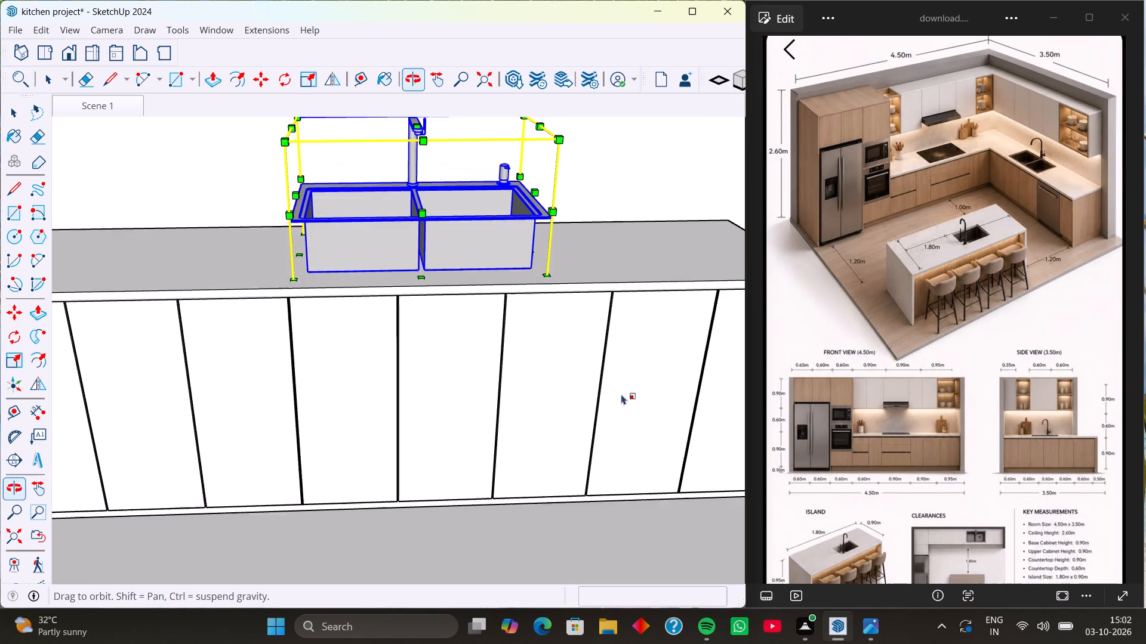
pyautogui.moveTo(621, 394); pyautogui.dragTo(643, 406, button='middle')
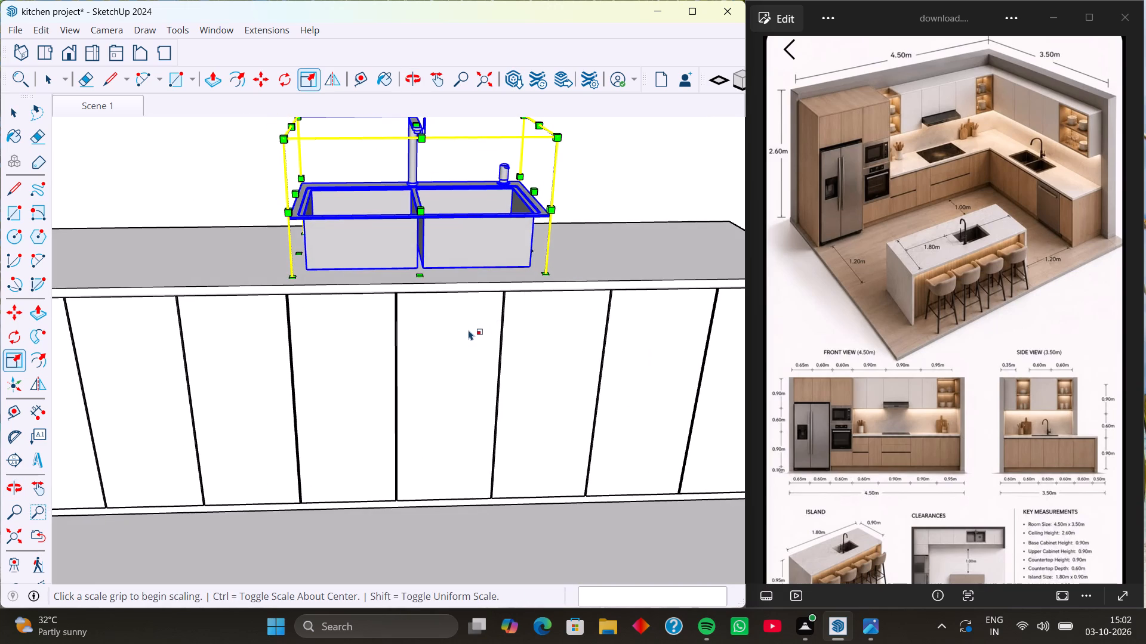
pyautogui.keyDown('shift'); pyautogui.moveTo(467, 329); pyautogui.dragTo(525, 377, button='middle'); pyautogui.keyUp('shift')
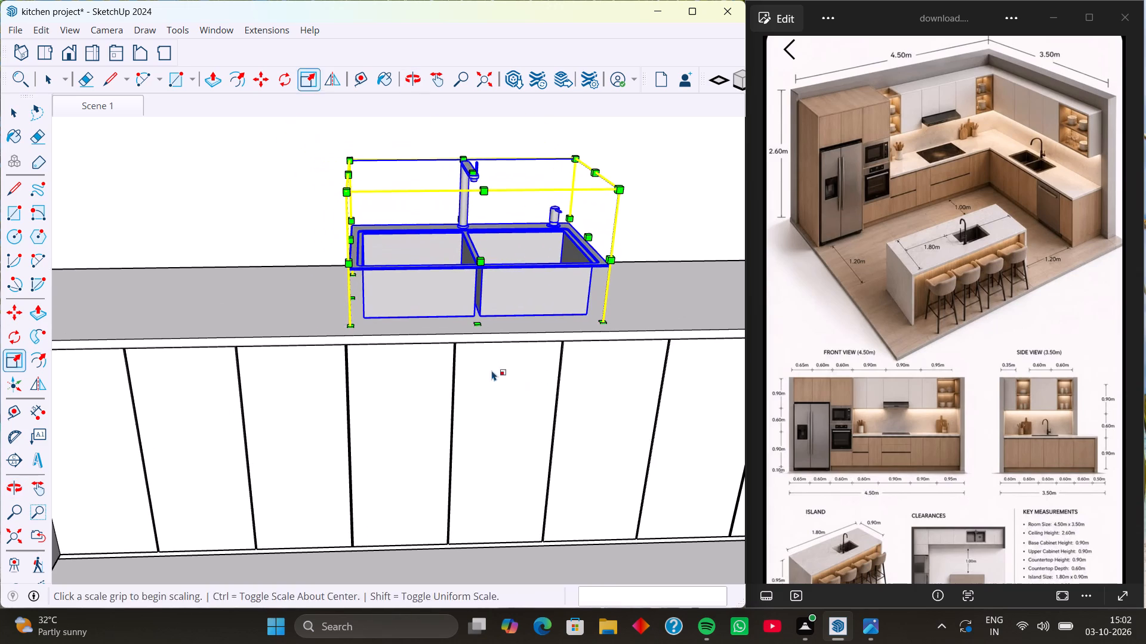
pyautogui.moveTo(491, 370); pyautogui.dragTo(523, 376, button='middle')
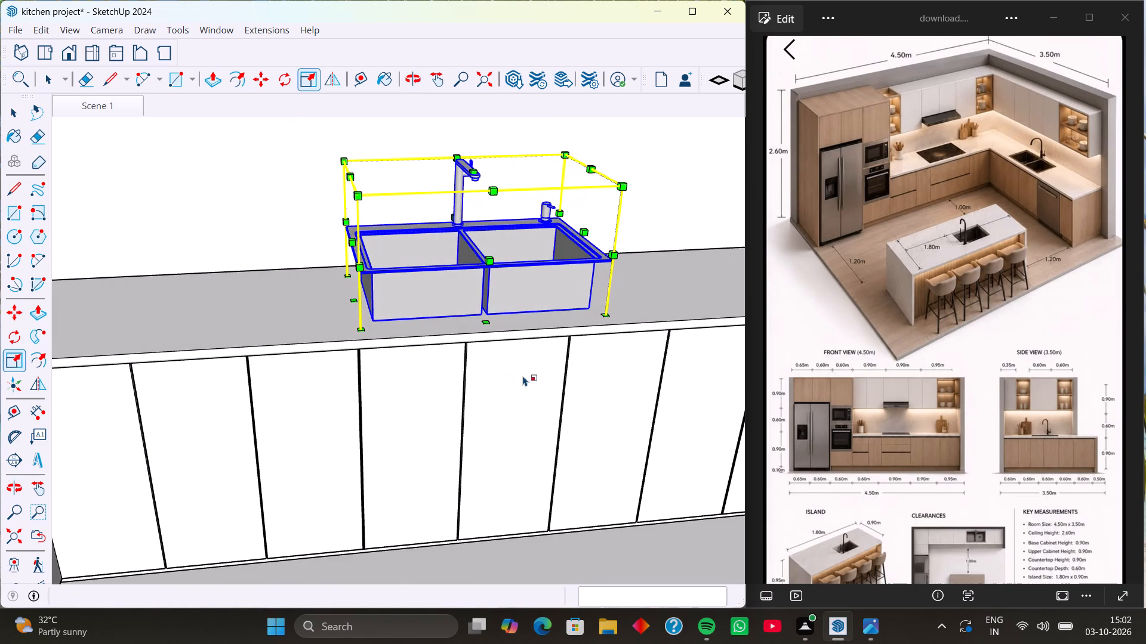
pyautogui.click(621, 184)
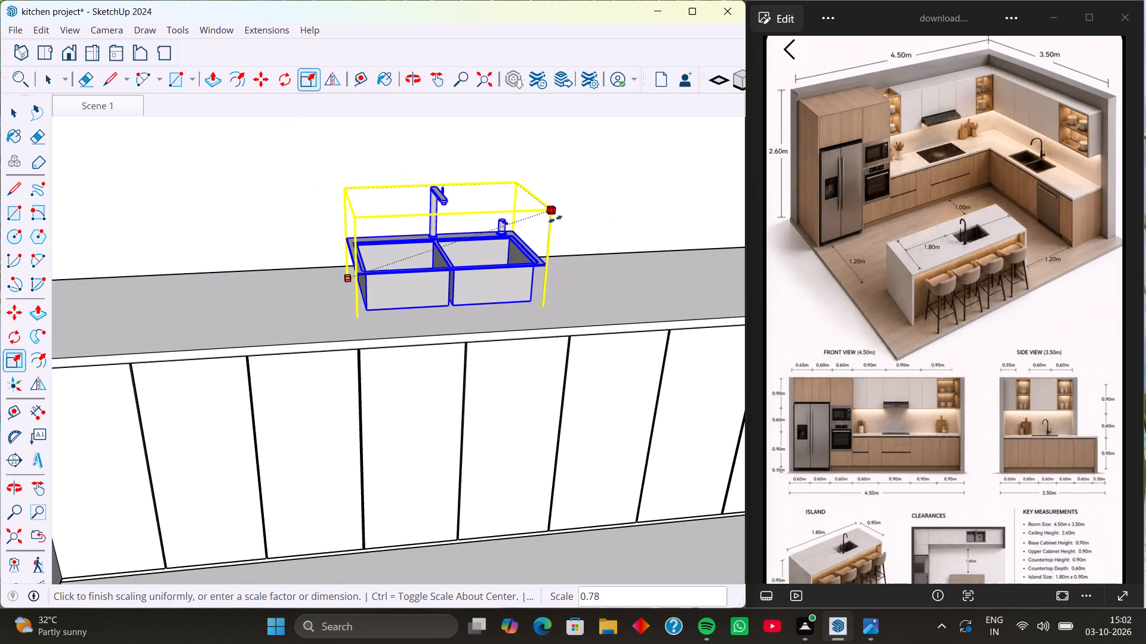
pyautogui.click(555, 219)
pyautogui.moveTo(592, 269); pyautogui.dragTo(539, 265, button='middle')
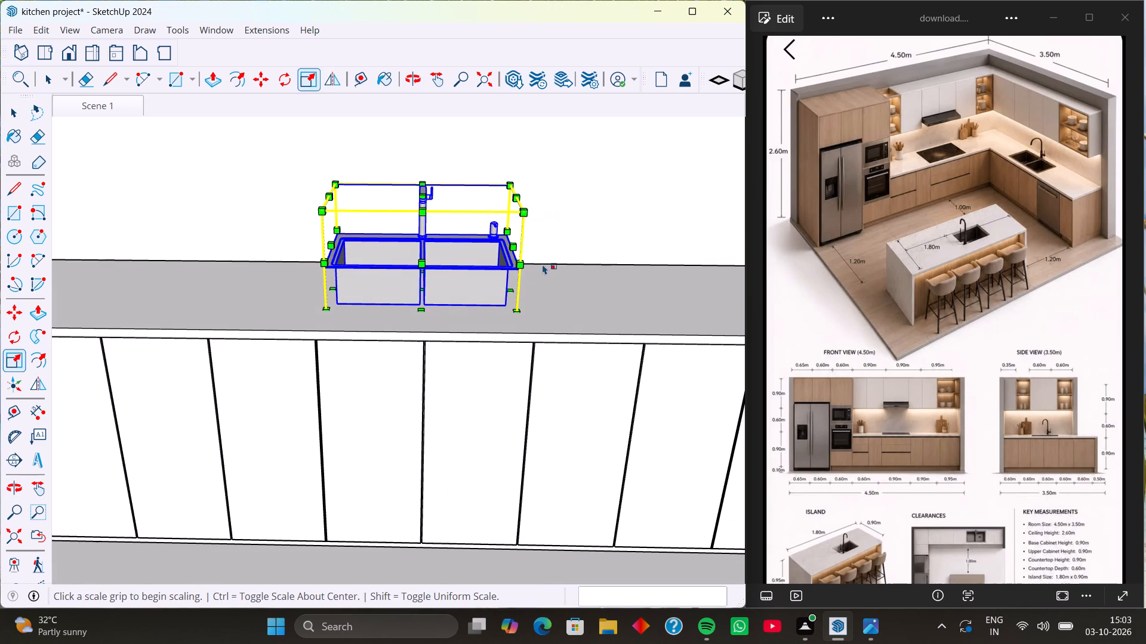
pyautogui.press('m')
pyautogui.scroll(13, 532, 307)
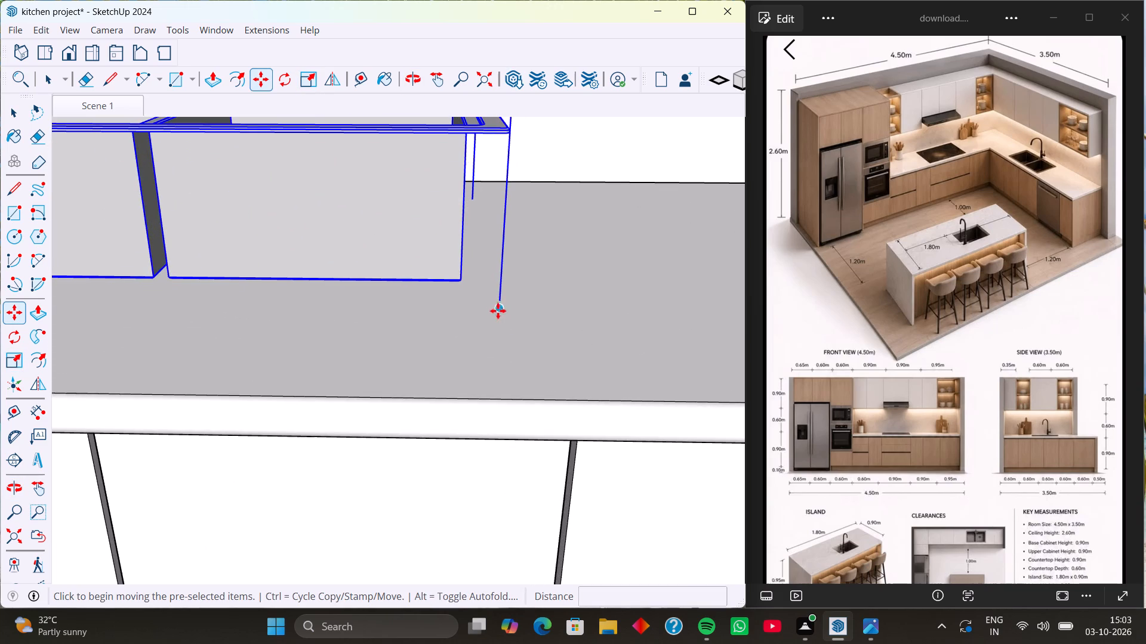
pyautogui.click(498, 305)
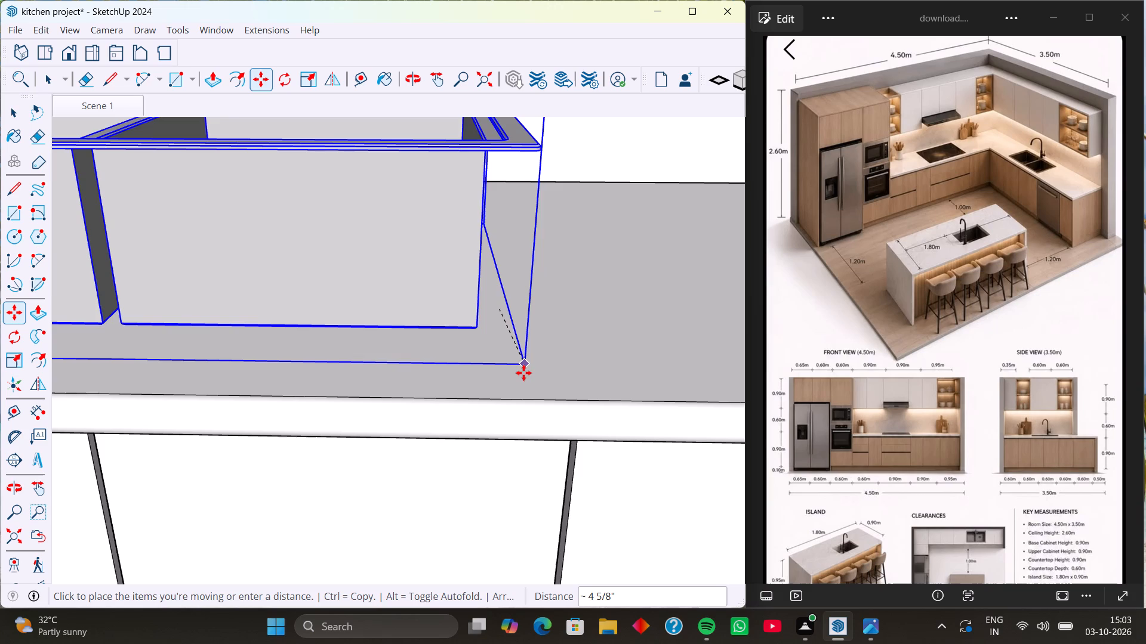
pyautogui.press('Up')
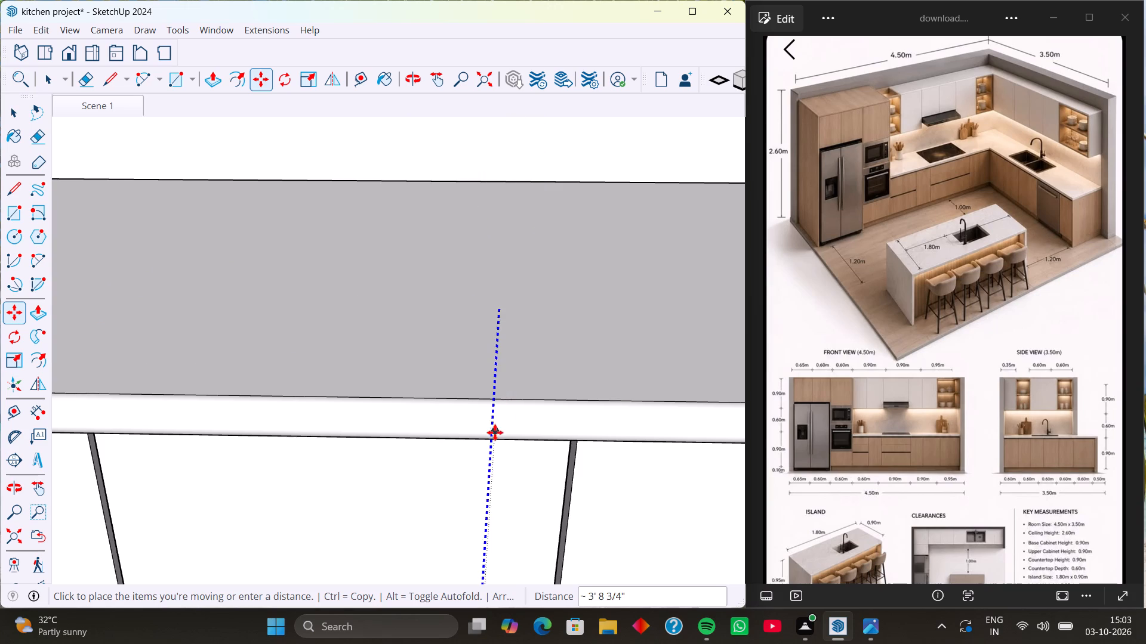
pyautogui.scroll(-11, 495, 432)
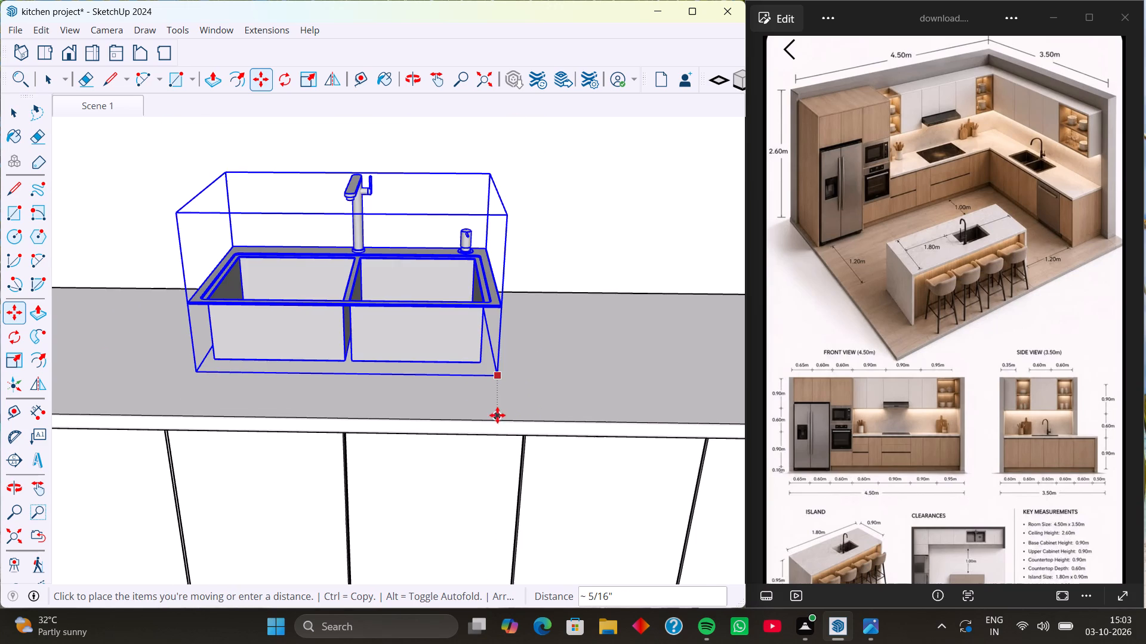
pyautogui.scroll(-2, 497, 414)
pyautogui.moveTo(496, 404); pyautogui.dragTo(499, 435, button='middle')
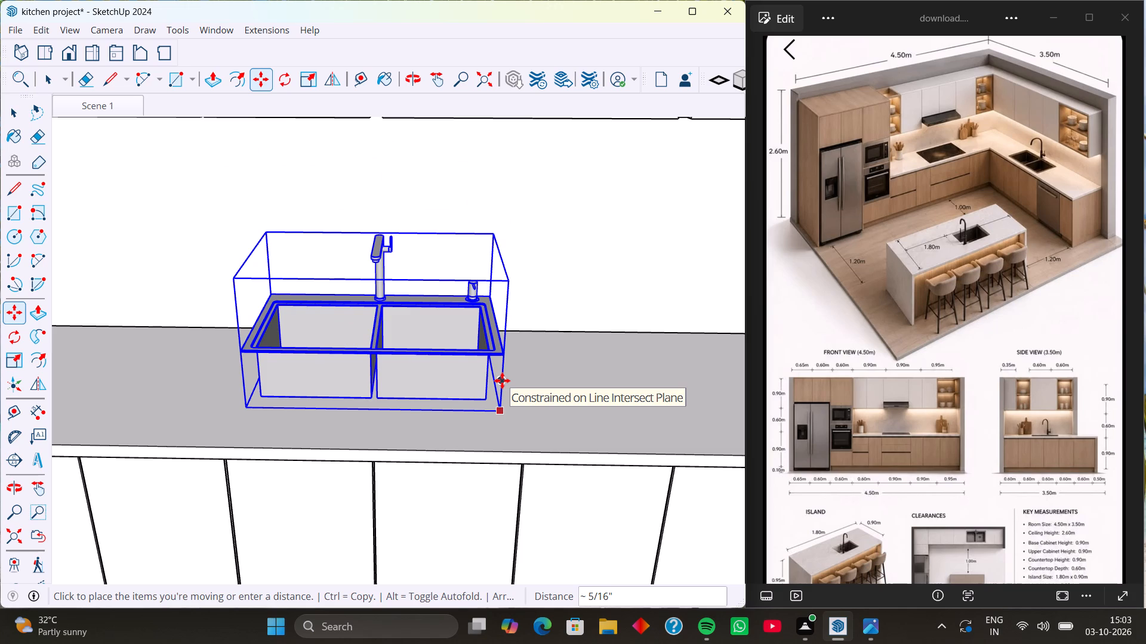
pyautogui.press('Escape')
# Move the sink by its rim's front corner onto the countertop face, about 5 3/16", so the bowls sink into the counter.
pyautogui.scroll(4, 499, 369)
pyautogui.click(504, 349)
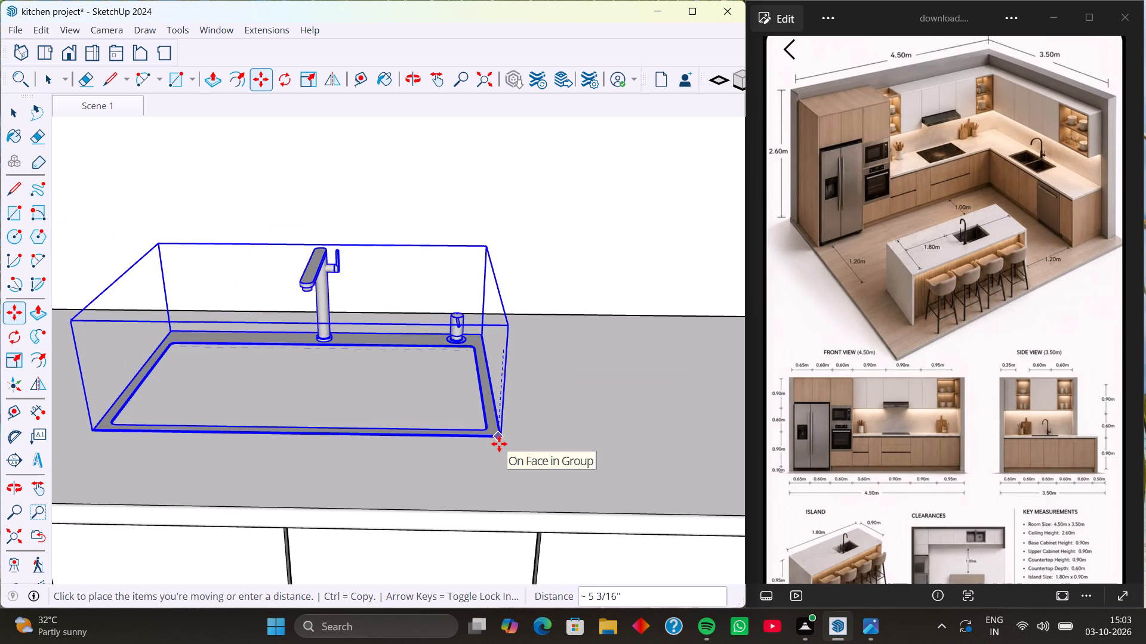
pyautogui.click(499, 444)
# Inspect how the sink's rim sits on the countertop surface from several close angles.
pyautogui.moveTo(498, 441); pyautogui.dragTo(545, 467, button='middle')
pyautogui.scroll(9, 471, 441)
pyautogui.moveTo(473, 448); pyautogui.dragTo(451, 435, button='middle')
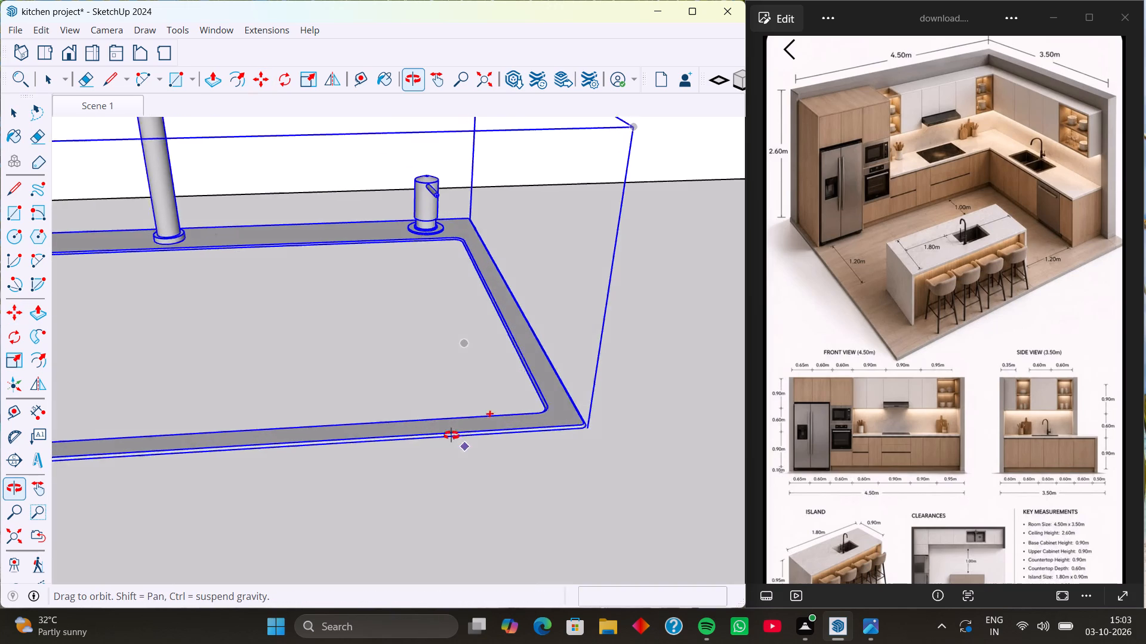
pyautogui.moveTo(451, 435); pyautogui.dragTo(403, 339, button='middle')
pyautogui.moveTo(458, 358); pyautogui.dragTo(391, 367, button='middle')
pyautogui.moveTo(476, 383); pyautogui.dragTo(407, 428, button='middle')
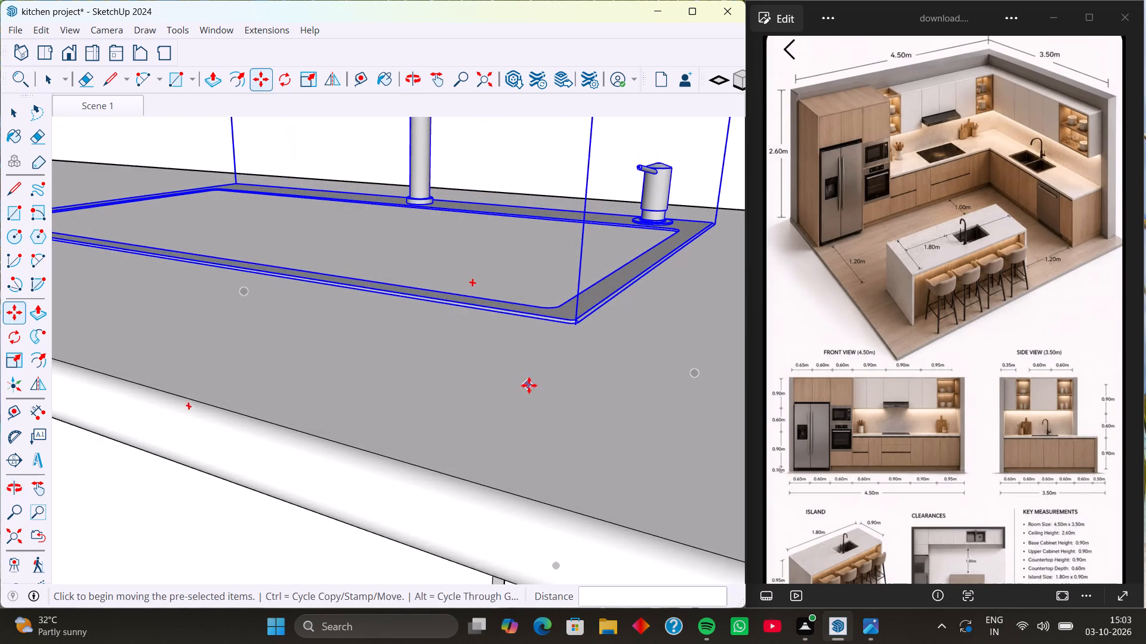
pyautogui.moveTo(528, 385); pyautogui.dragTo(458, 392, button='middle')
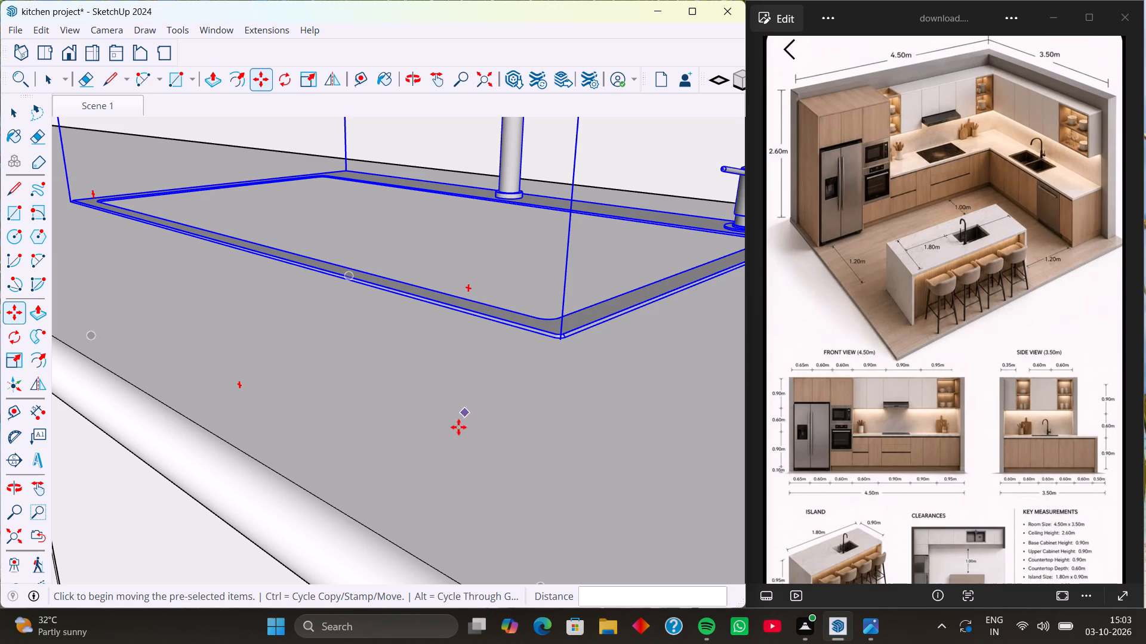
pyautogui.scroll(-3, 371, 444)
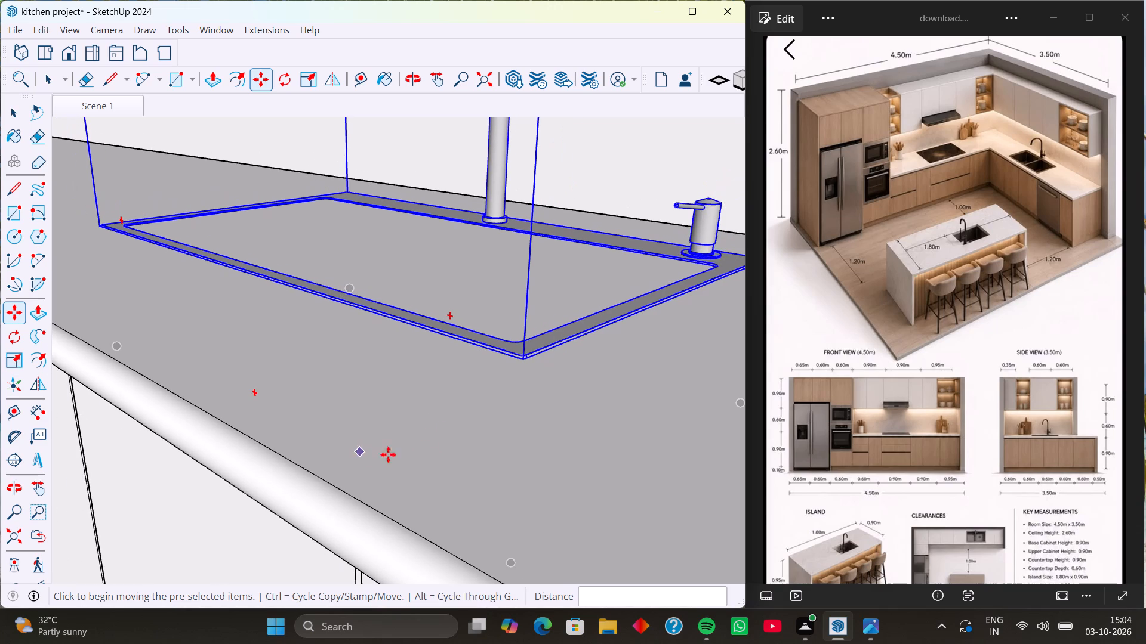
pyautogui.moveTo(467, 426); pyautogui.dragTo(531, 499, button='middle')
pyautogui.scroll(-3, 495, 433)
pyautogui.moveTo(442, 436); pyautogui.dragTo(568, 443, button='middle')
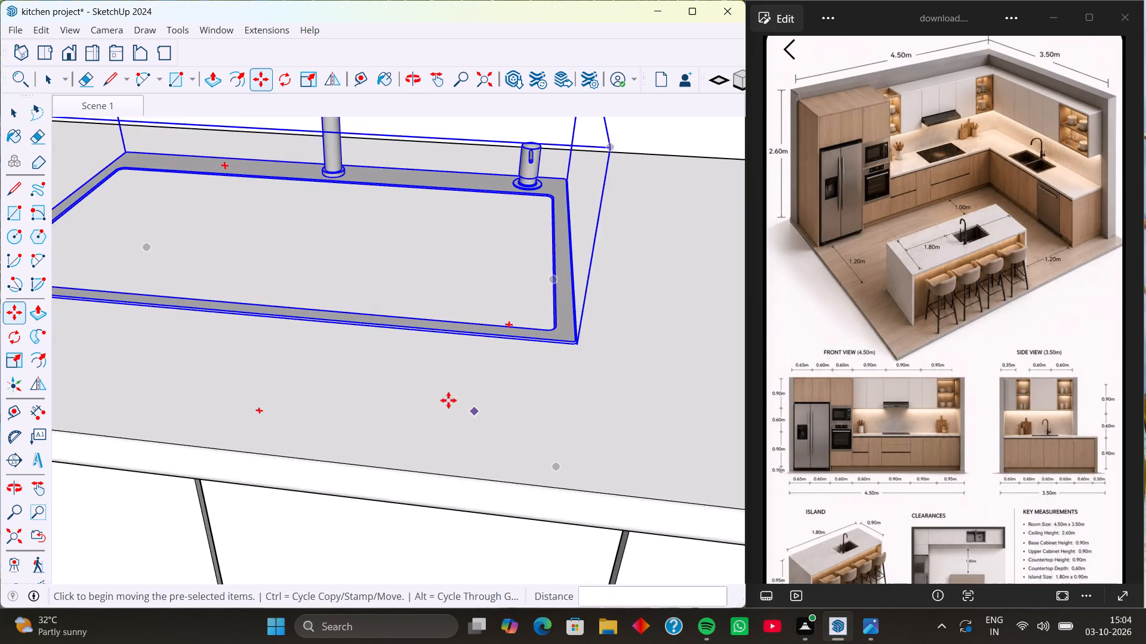
pyautogui.moveTo(447, 400); pyautogui.dragTo(528, 407, button='middle')
# Deselect the sink, open the countertop group beneath it for editing and select its top face.
pyautogui.press('space')
pyautogui.click(485, 386)
pyautogui.scroll(-5, 476, 346)
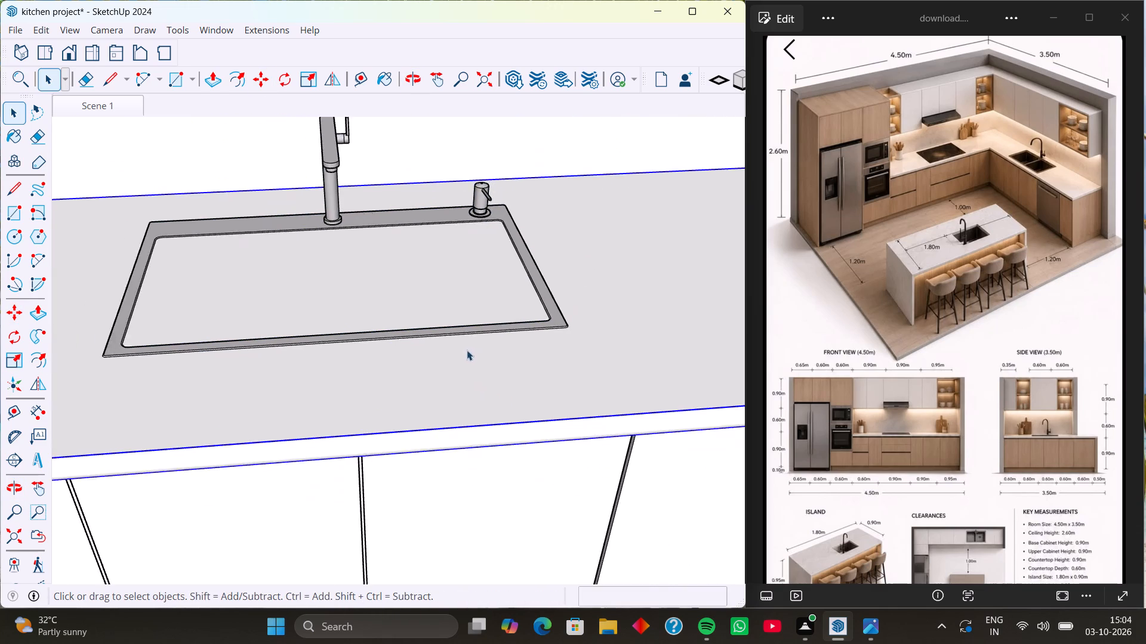
pyautogui.scroll(-2, 467, 350)
pyautogui.keyDown('shift'); pyautogui.moveTo(420, 387); pyautogui.dragTo(603, 484, button='middle'); pyautogui.keyUp('shift')
pyautogui.moveTo(553, 481); pyautogui.dragTo(578, 499, button='middle')
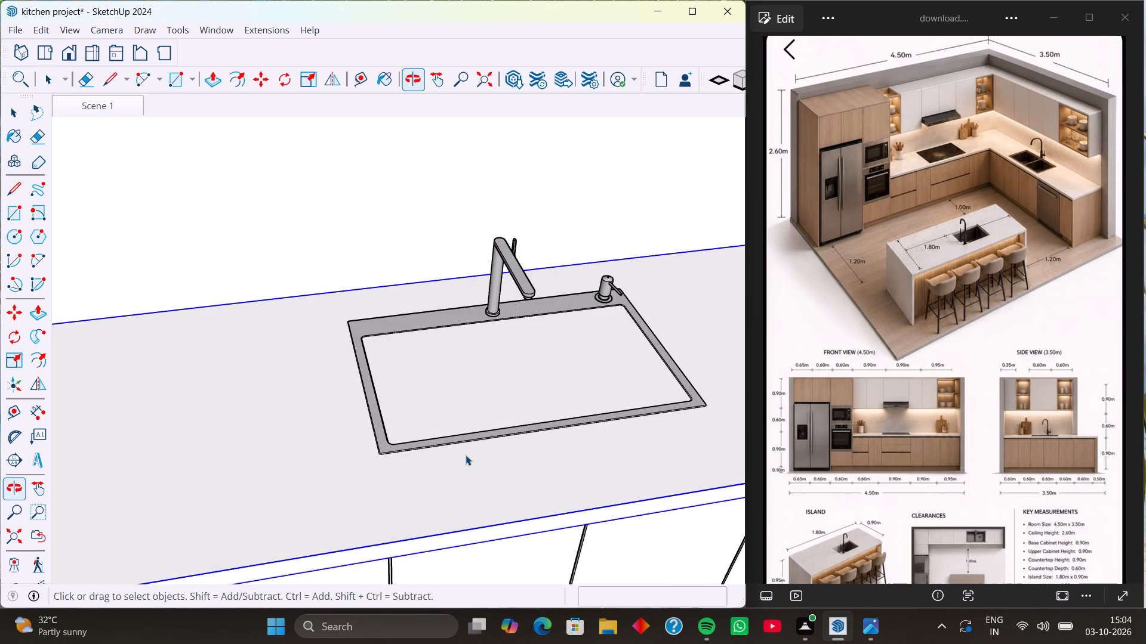
pyautogui.doubleClick(459, 453)
pyautogui.click(461, 463)
# Draw a rectangle on the countertop's top face around the sink's rim, about 1' 2 3/16" by 1' 10 7/16".
pyautogui.moveTo(503, 434); pyautogui.dragTo(480, 447, button='middle')
pyautogui.scroll(2, 322, 286)
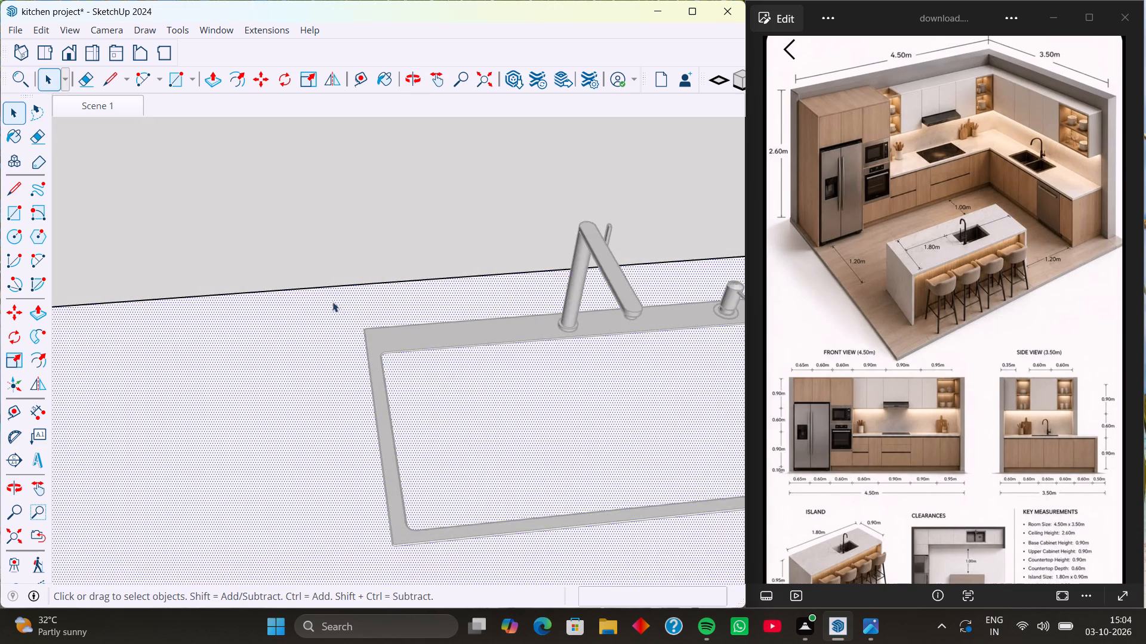
pyautogui.scroll(4, 332, 302)
pyautogui.press('r')
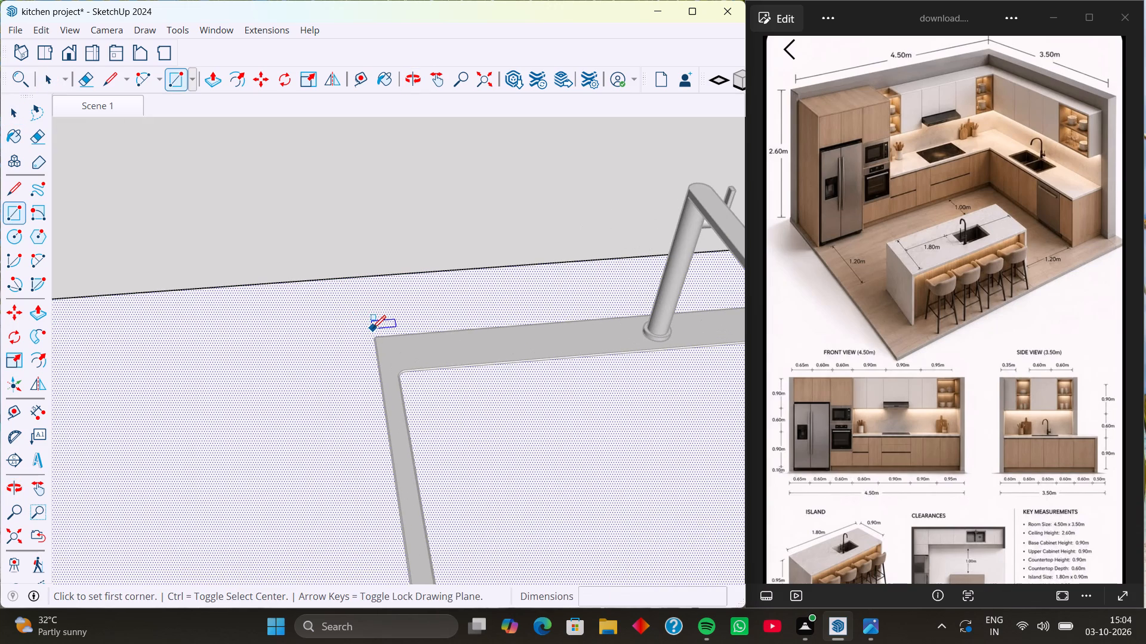
pyautogui.click(369, 334)
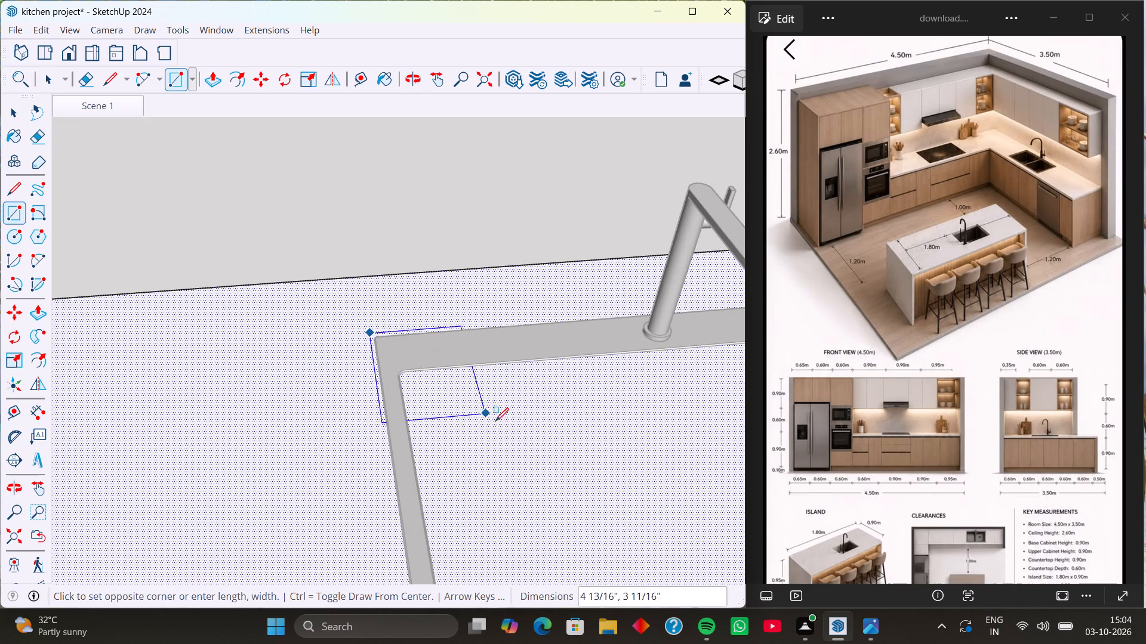
pyautogui.scroll(-9, 506, 429)
pyautogui.keyDown('shift'); pyautogui.moveTo(506, 429); pyautogui.dragTo(314, 331, button='middle'); pyautogui.keyUp('shift')
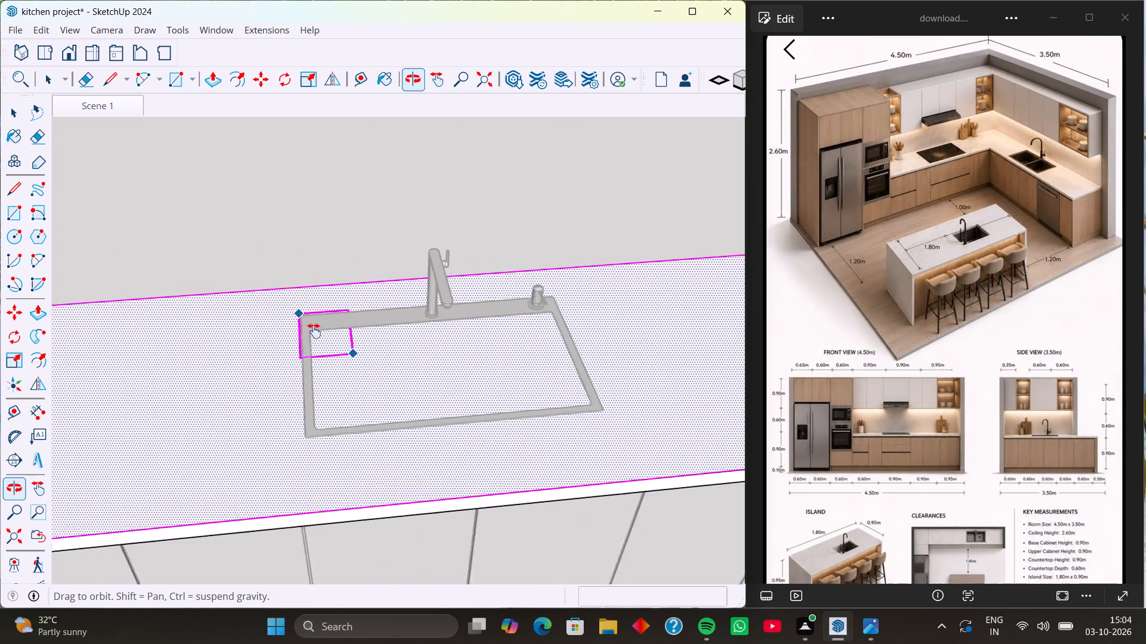
pyautogui.keyDown('shift'); pyautogui.moveTo(314, 331); pyautogui.dragTo(277, 311, button='middle'); pyautogui.keyUp('shift')
pyautogui.scroll(7, 511, 371)
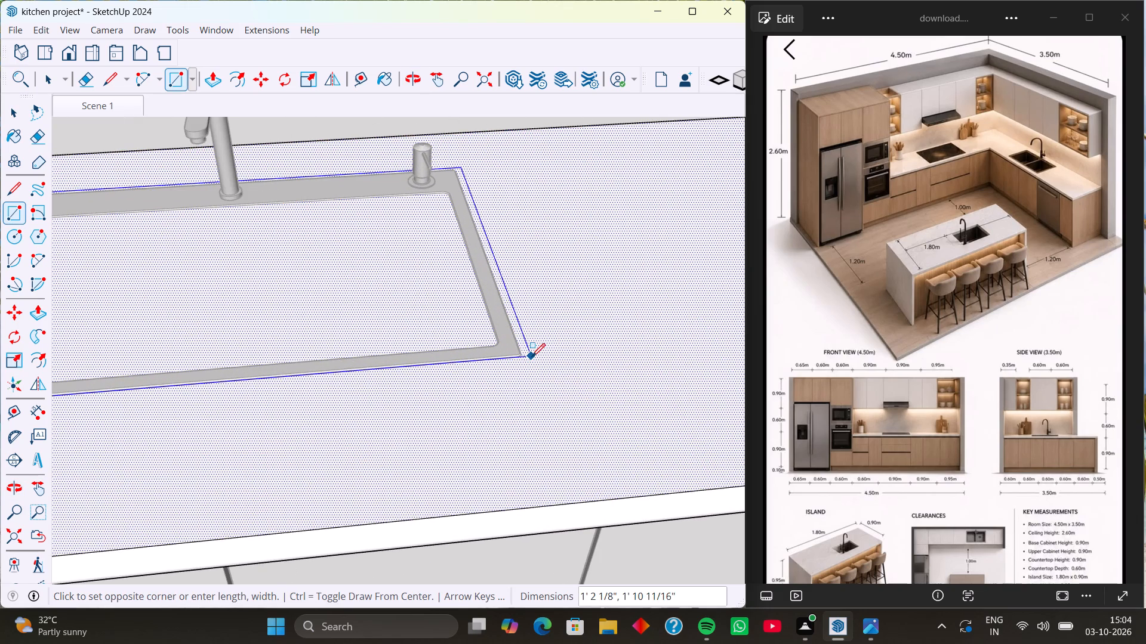
pyautogui.scroll(7, 523, 359)
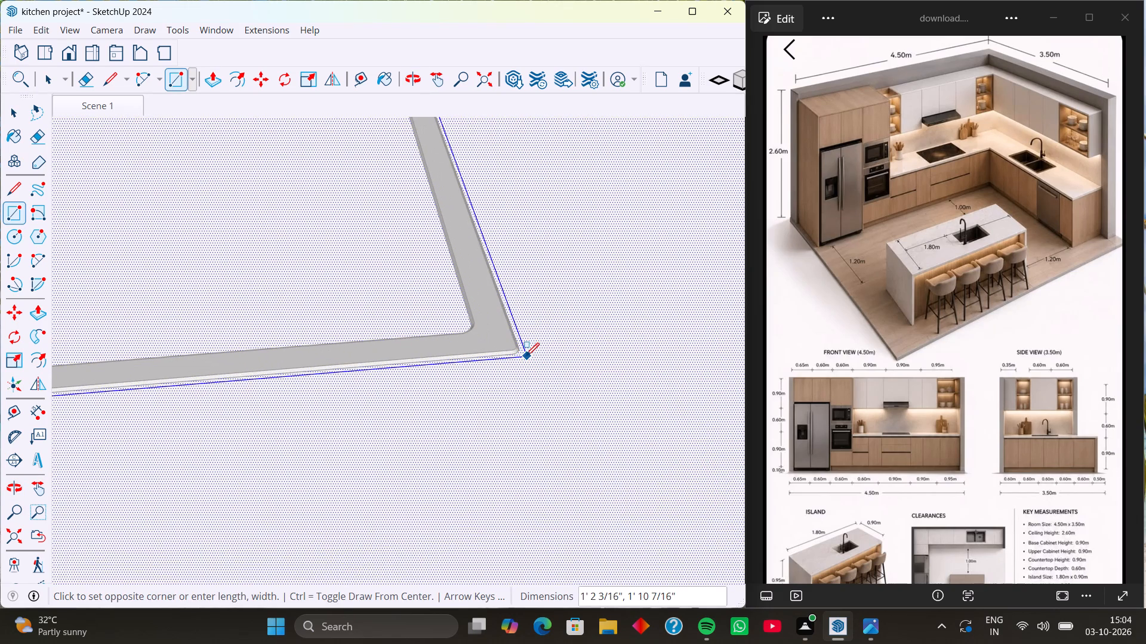
pyautogui.click(523, 355)
# Push the rectangle under the sink down about 6 1/4" to recess the countertop for the bowls, with back edges displayed.
pyautogui.scroll(-7, 434, 309)
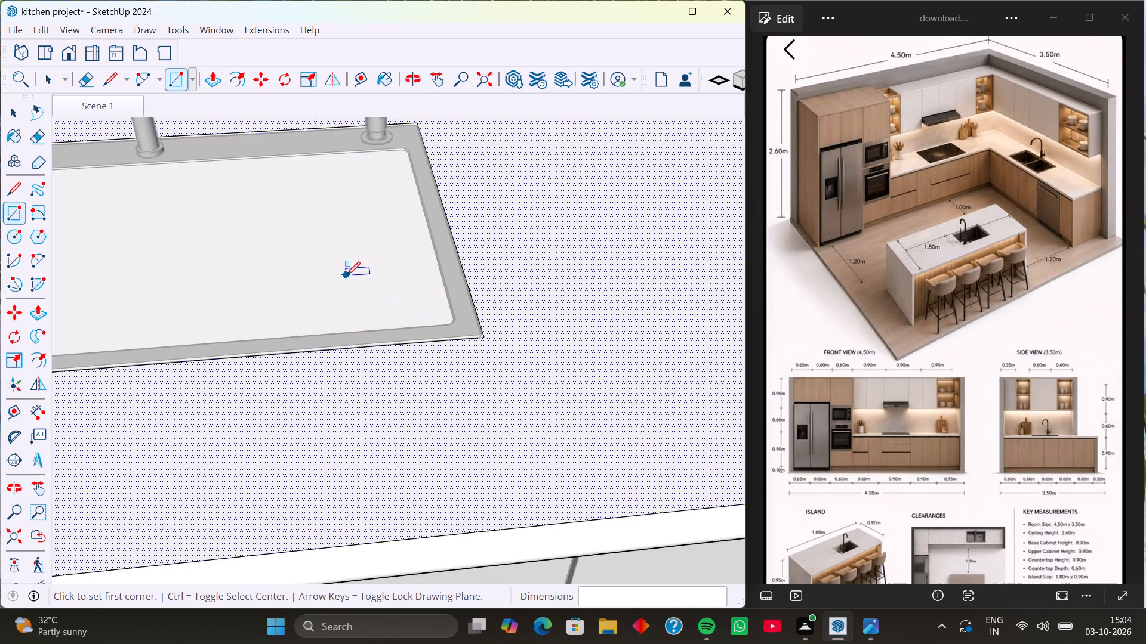
pyautogui.scroll(-8, 347, 275)
pyautogui.keyDown('shift'); pyautogui.moveTo(325, 267); pyautogui.dragTo(448, 290, button='middle'); pyautogui.keyUp('shift')
pyautogui.moveTo(455, 299); pyautogui.dragTo(411, 305, button='middle')
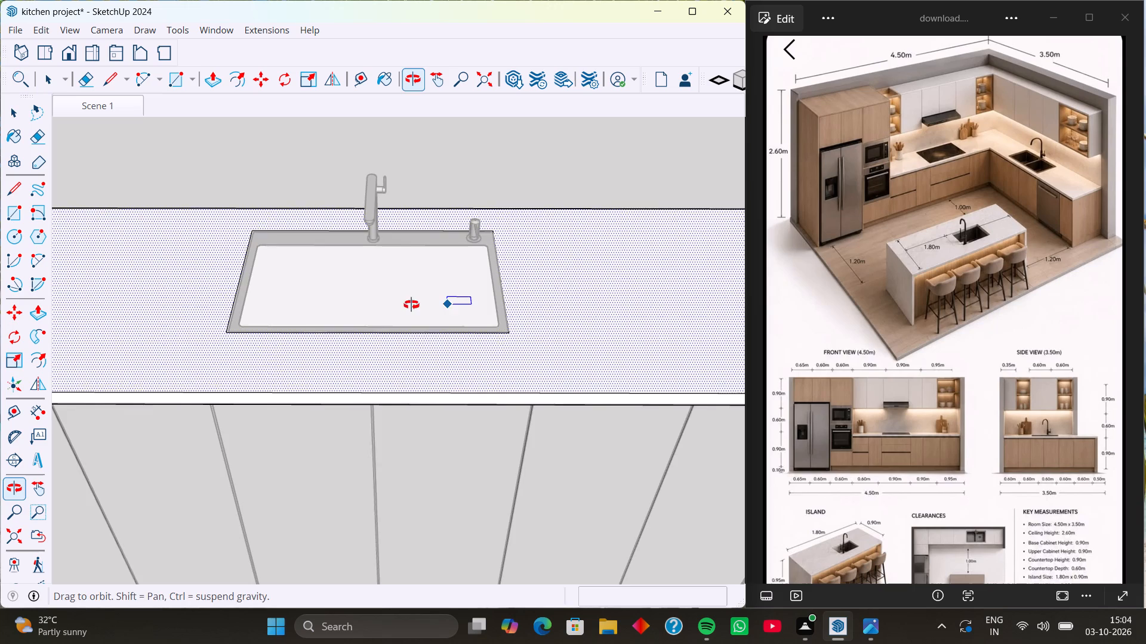
pyautogui.moveTo(411, 305); pyautogui.dragTo(406, 305, button='middle')
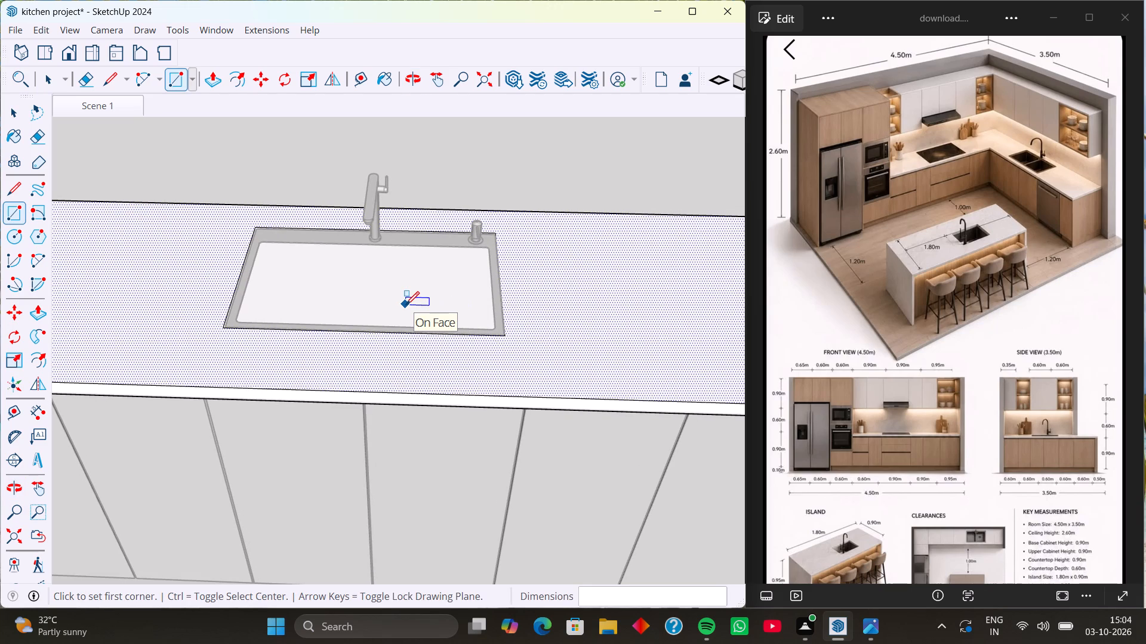
pyautogui.press('p')
pyautogui.press('space')
pyautogui.click(404, 300)
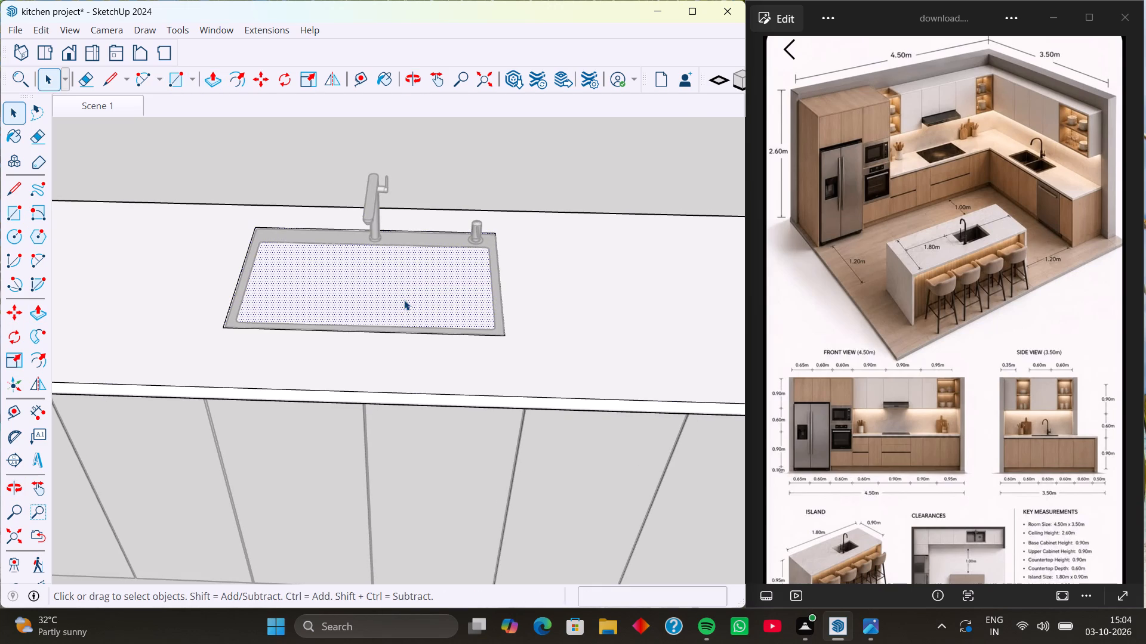
pyautogui.press('p')
pyautogui.click(404, 300)
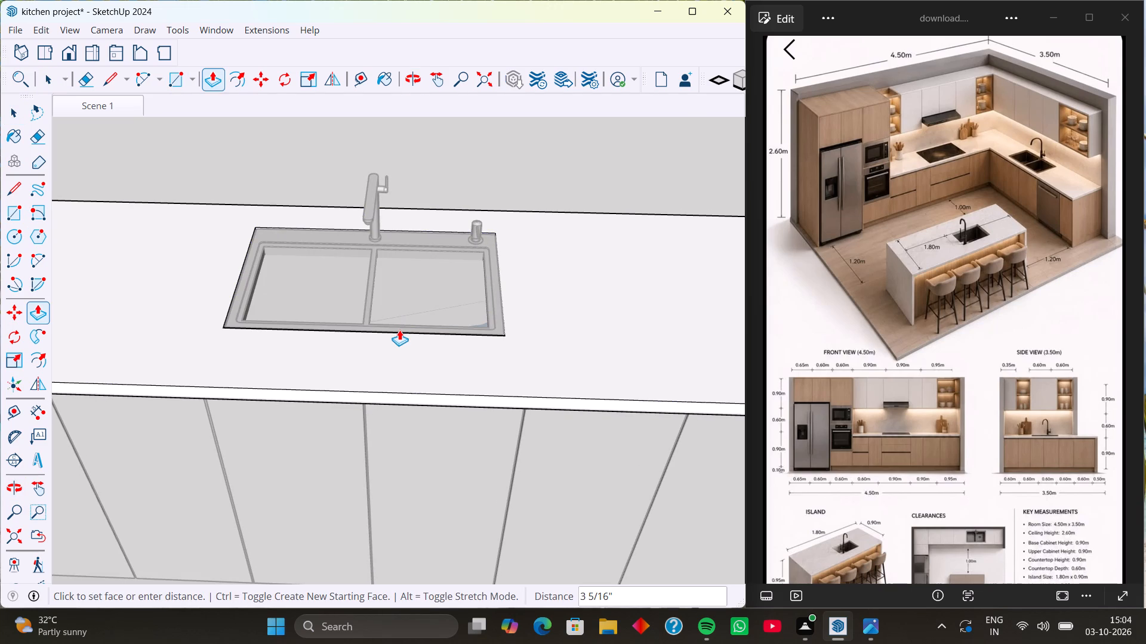
pyautogui.press('k')
pyautogui.moveTo(399, 330); pyautogui.dragTo(427, 213, button='middle')
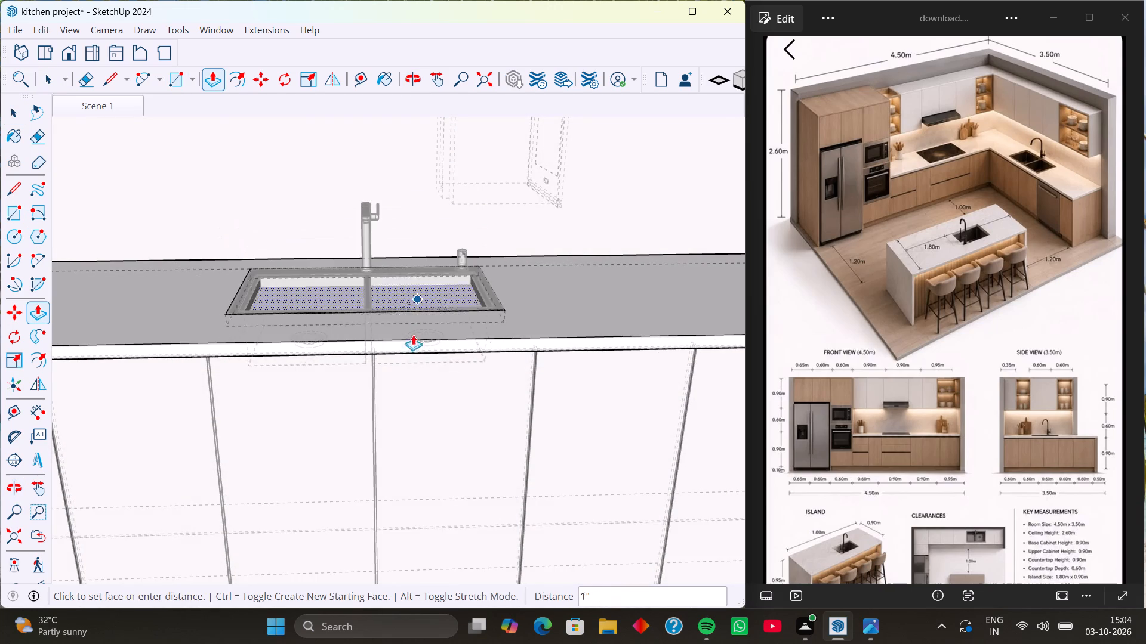
pyautogui.scroll(11, 408, 375)
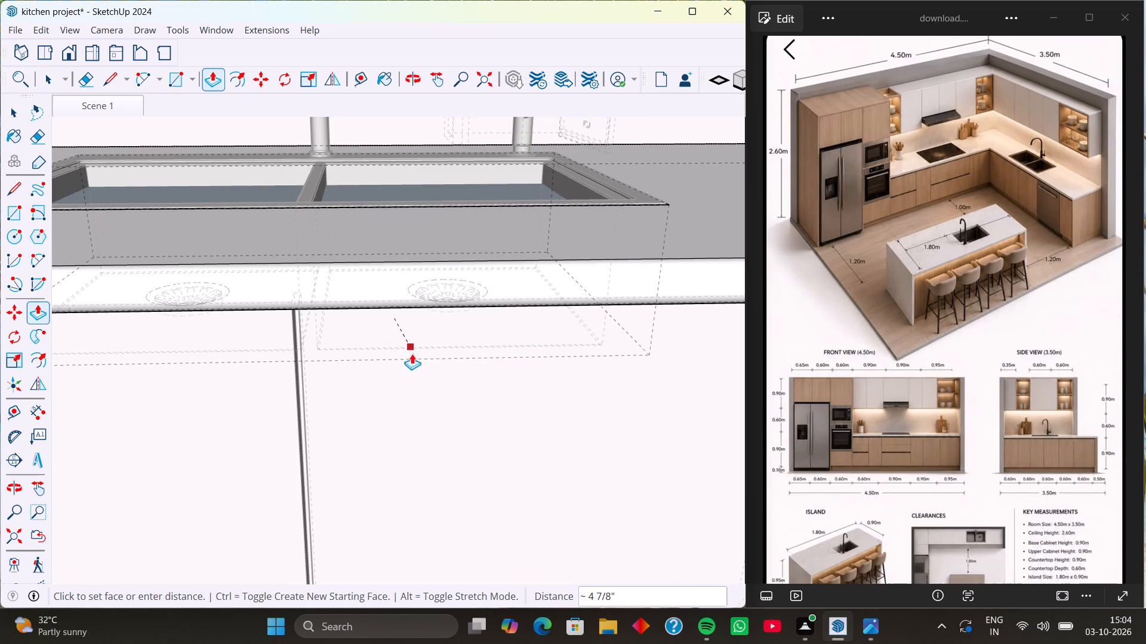
pyautogui.click(412, 354)
pyautogui.scroll(-5, 403, 314)
pyautogui.moveTo(403, 312); pyautogui.dragTo(405, 406, button='middle')
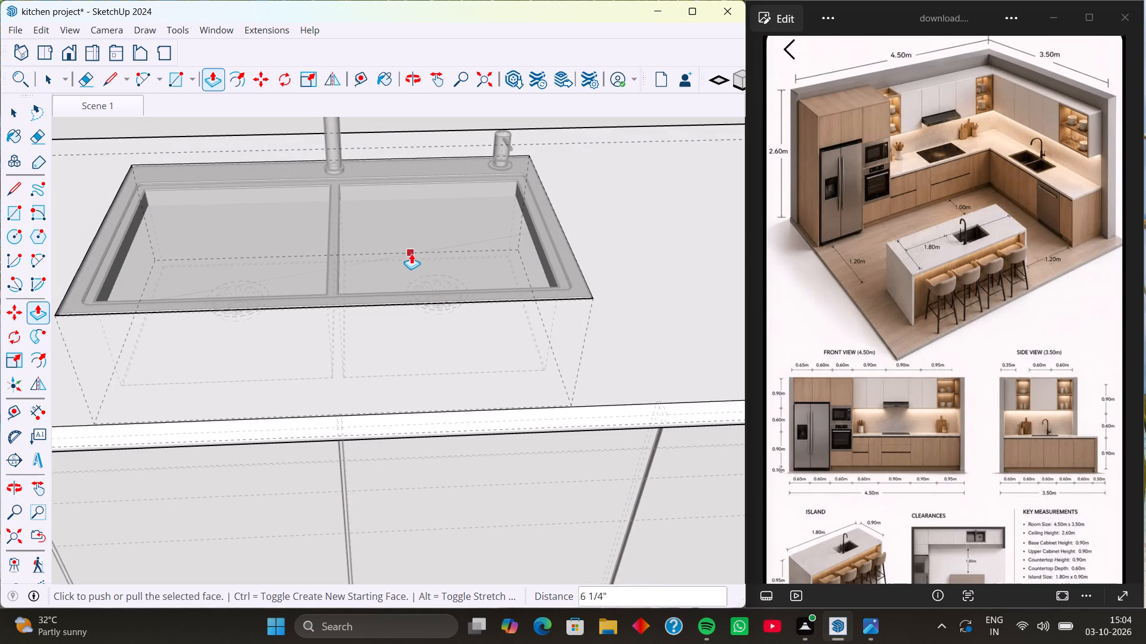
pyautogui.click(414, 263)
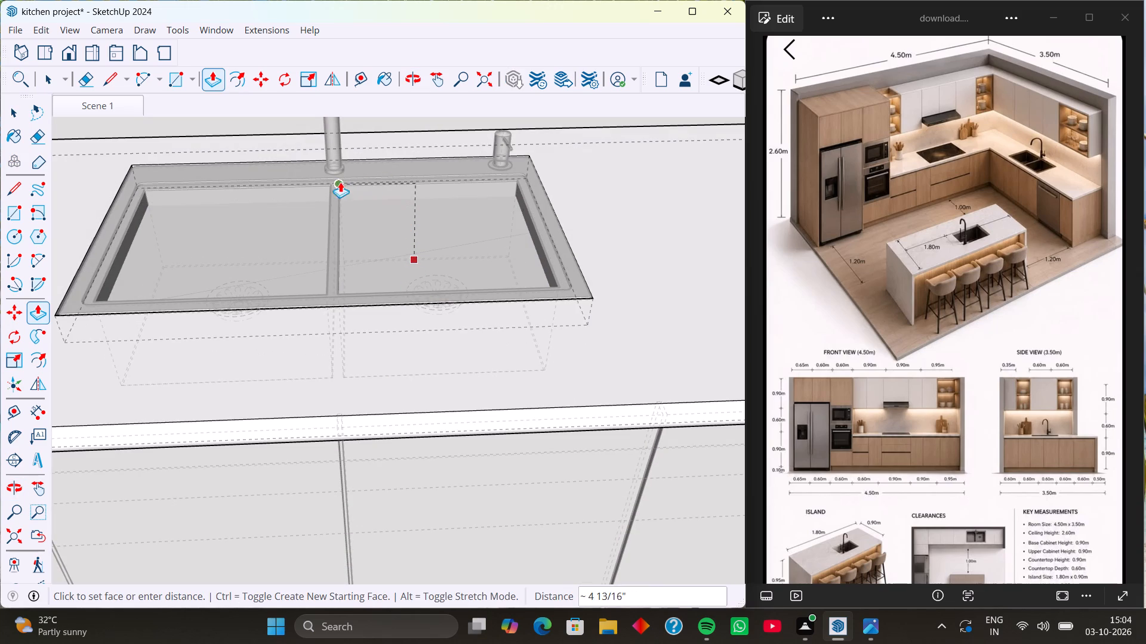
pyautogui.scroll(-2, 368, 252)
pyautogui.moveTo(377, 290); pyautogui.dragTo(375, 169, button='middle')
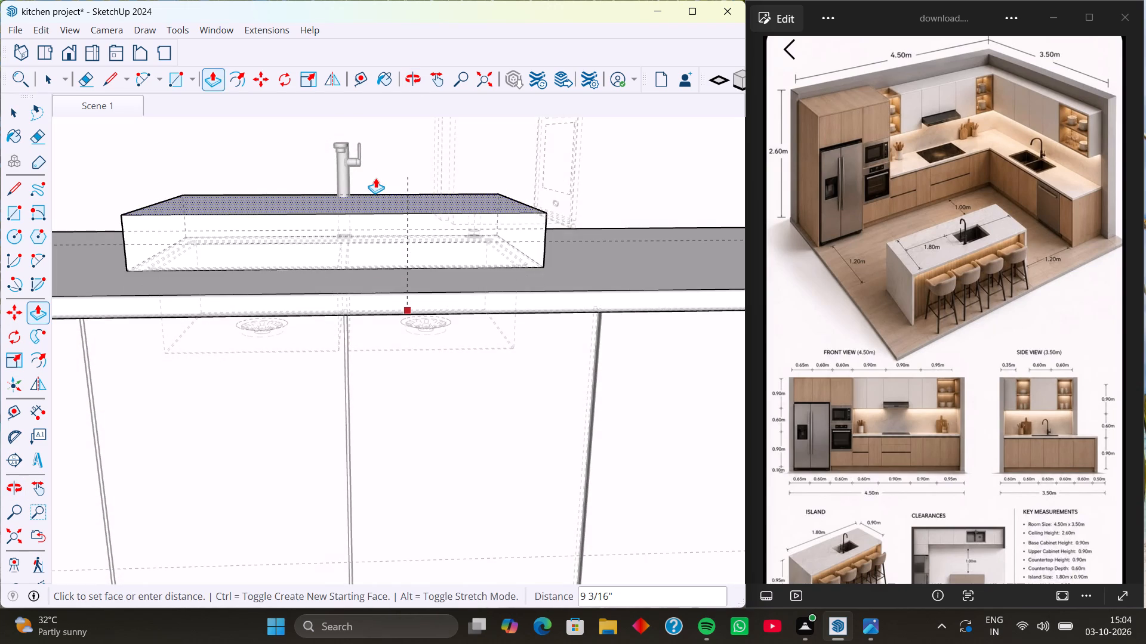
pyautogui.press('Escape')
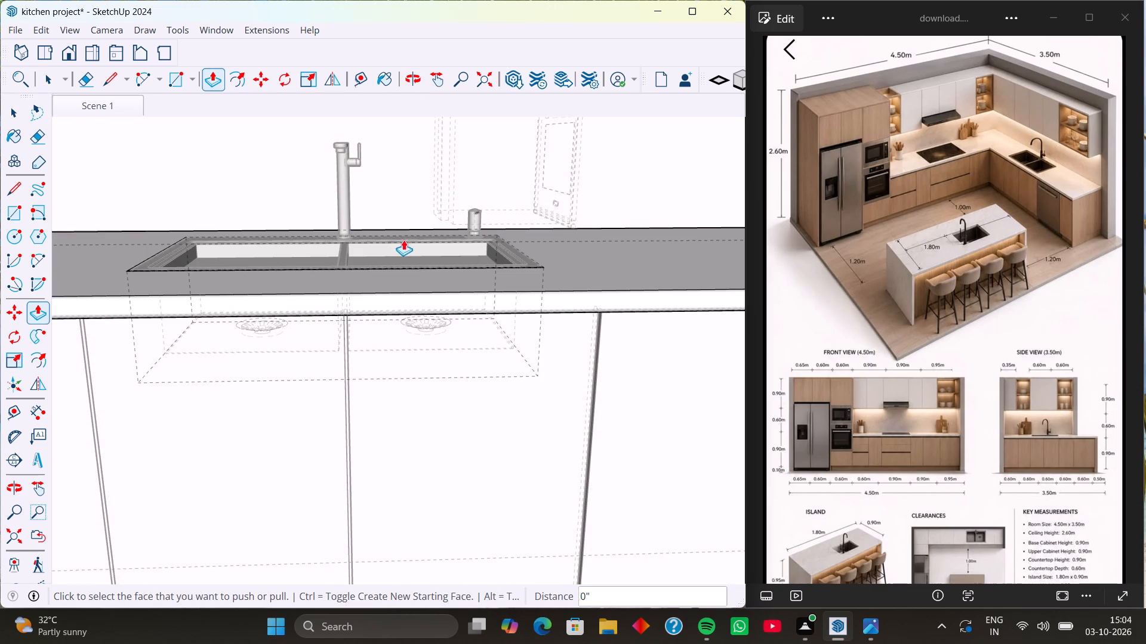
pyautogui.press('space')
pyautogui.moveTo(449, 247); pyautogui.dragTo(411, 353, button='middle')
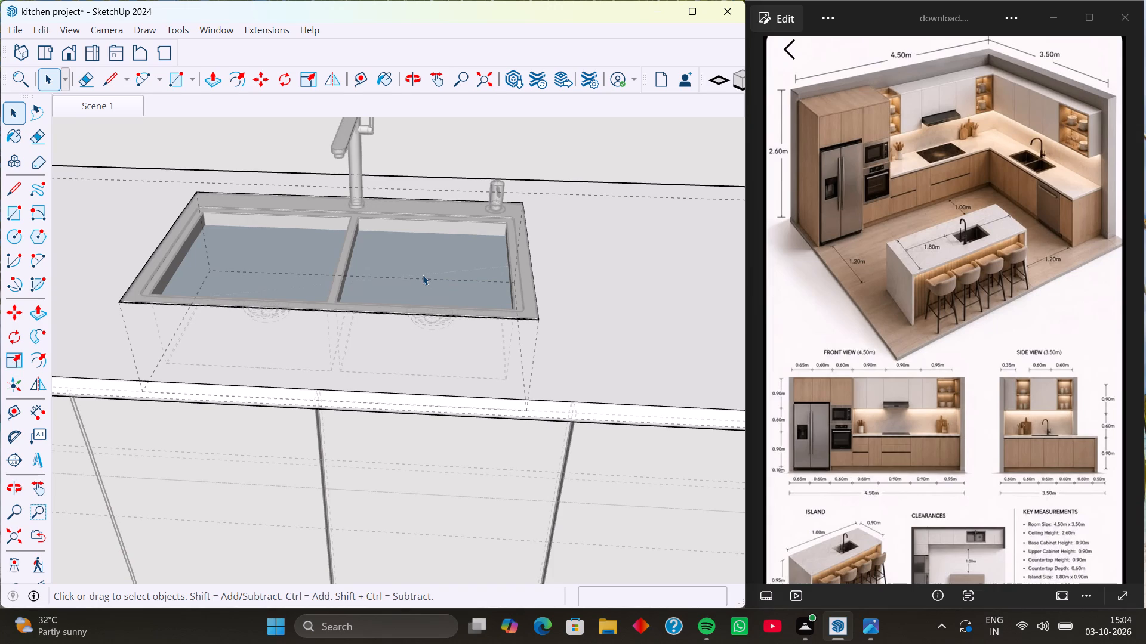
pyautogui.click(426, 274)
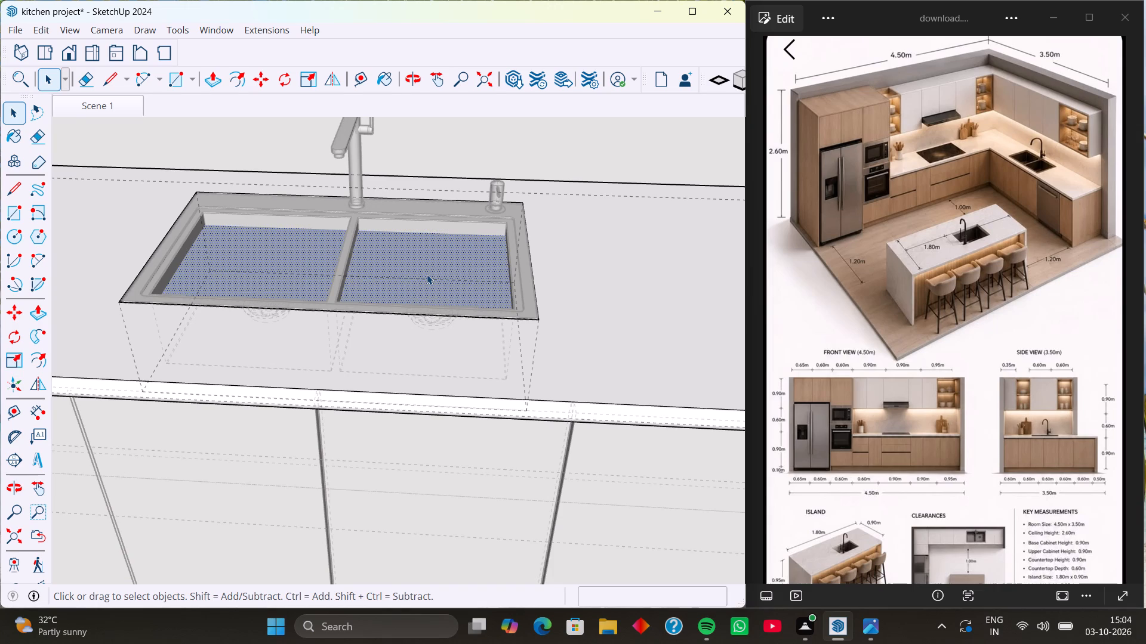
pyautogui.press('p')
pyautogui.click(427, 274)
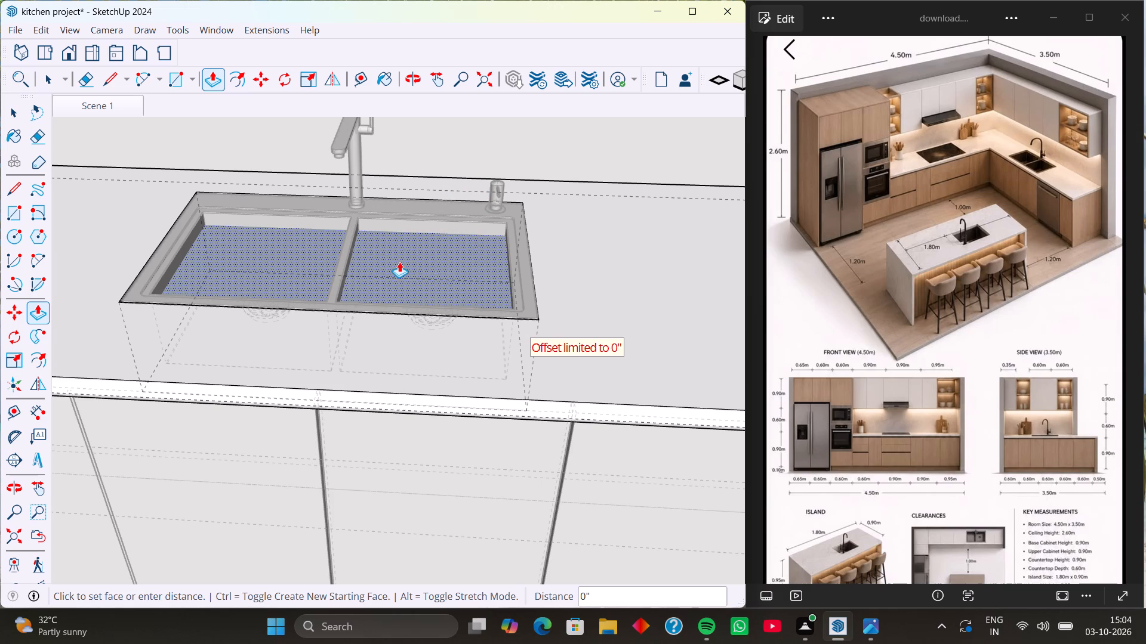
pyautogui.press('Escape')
# Examine how the sink bowls fit inside the countertop recess from the front, below and above.
pyautogui.moveTo(408, 302); pyautogui.dragTo(530, 208, button='middle')
pyautogui.scroll(1, 435, 312)
pyautogui.scroll(-3, 435, 312)
pyautogui.moveTo(446, 327); pyautogui.dragTo(396, 231, button='middle')
pyautogui.moveTo(419, 265); pyautogui.dragTo(423, 281, button='middle')
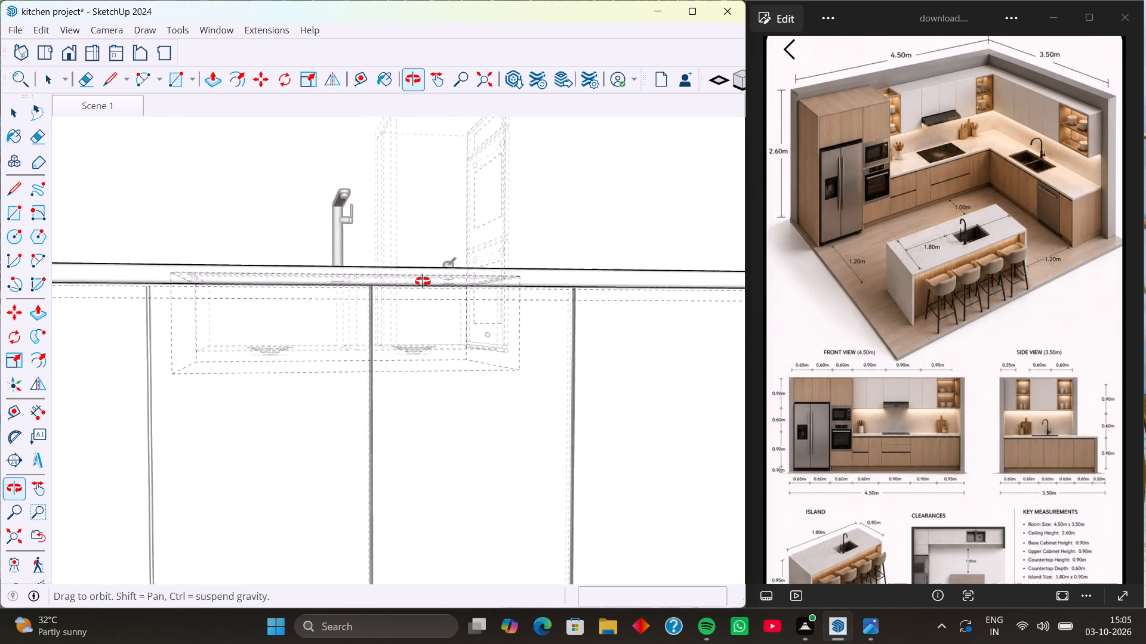
pyautogui.moveTo(423, 281); pyautogui.dragTo(426, 357, button='middle')
pyautogui.moveTo(413, 292); pyautogui.dragTo(398, 329, button='middle')
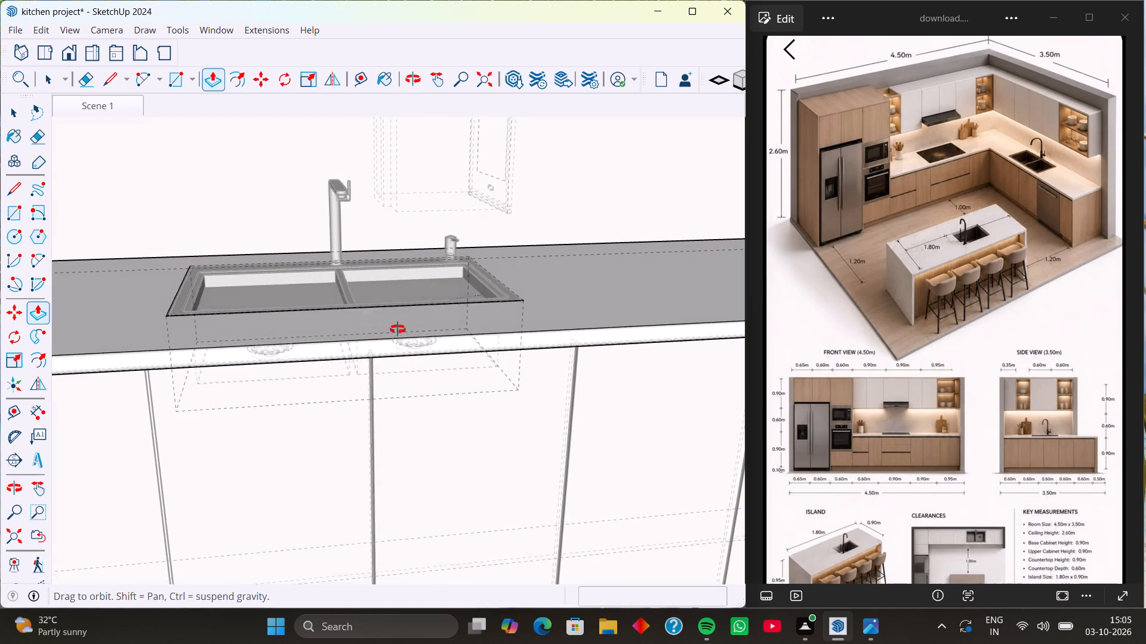
pyautogui.moveTo(398, 329); pyautogui.dragTo(396, 363, button='middle')
pyautogui.scroll(2, 409, 287)
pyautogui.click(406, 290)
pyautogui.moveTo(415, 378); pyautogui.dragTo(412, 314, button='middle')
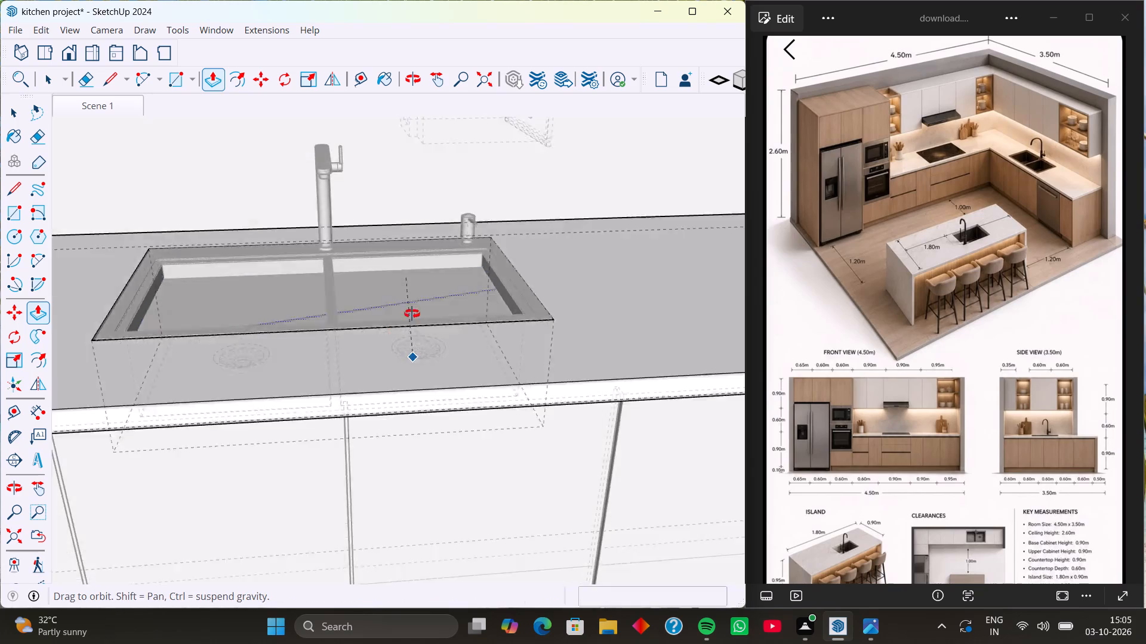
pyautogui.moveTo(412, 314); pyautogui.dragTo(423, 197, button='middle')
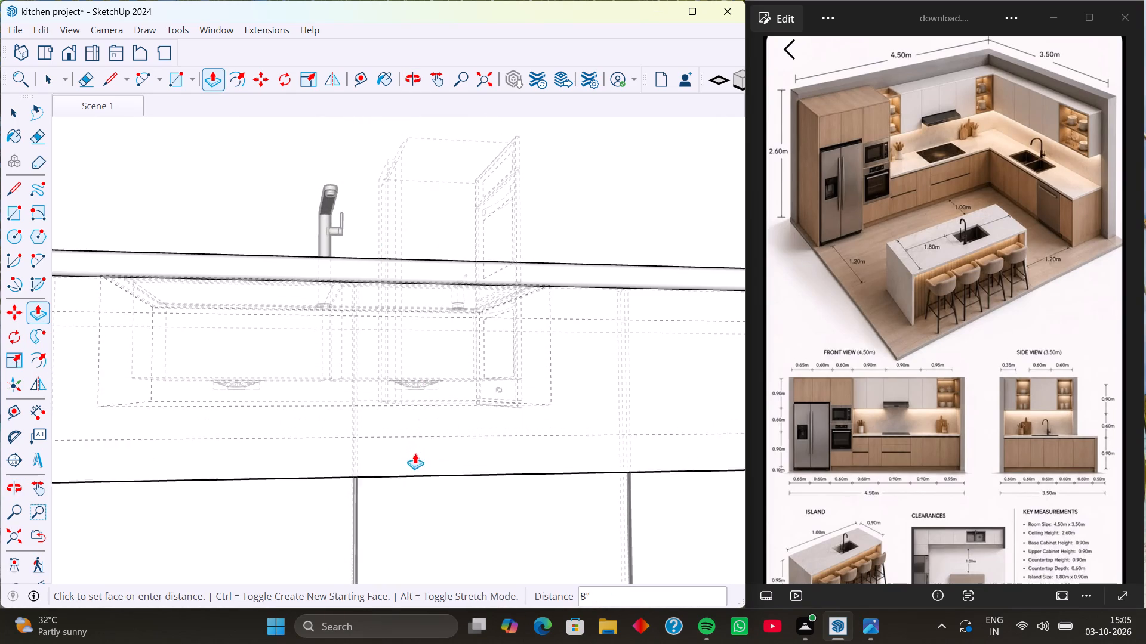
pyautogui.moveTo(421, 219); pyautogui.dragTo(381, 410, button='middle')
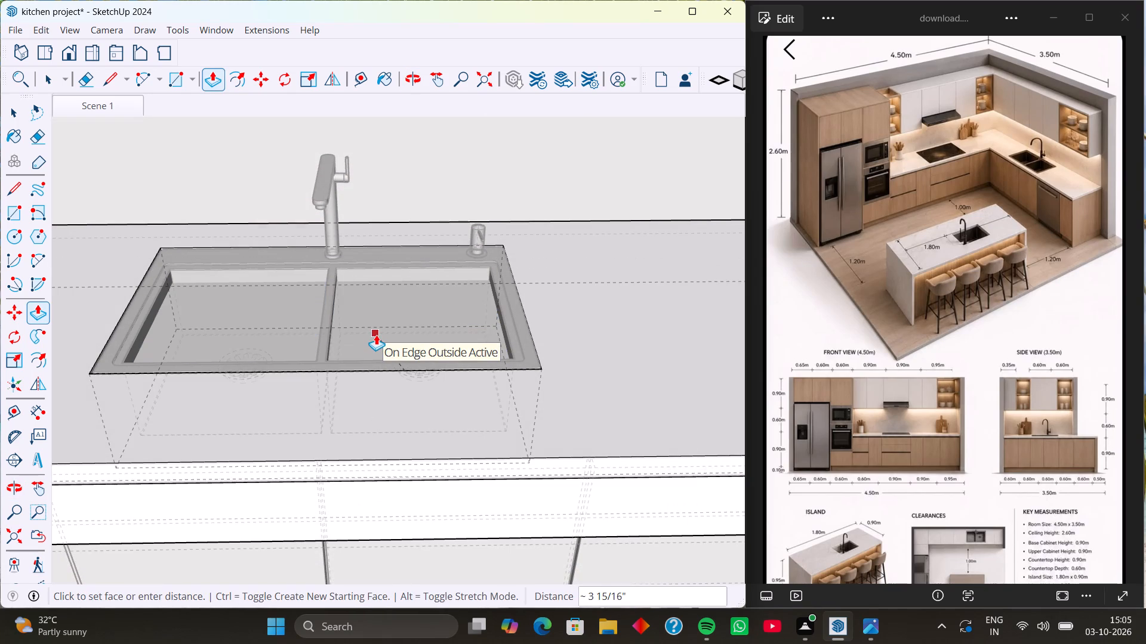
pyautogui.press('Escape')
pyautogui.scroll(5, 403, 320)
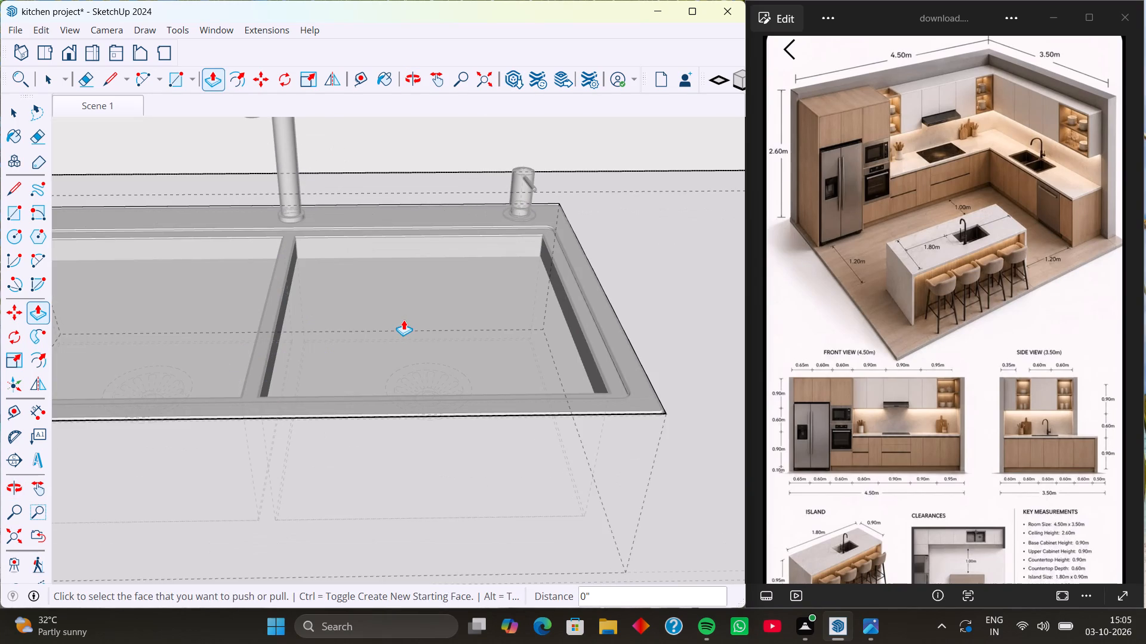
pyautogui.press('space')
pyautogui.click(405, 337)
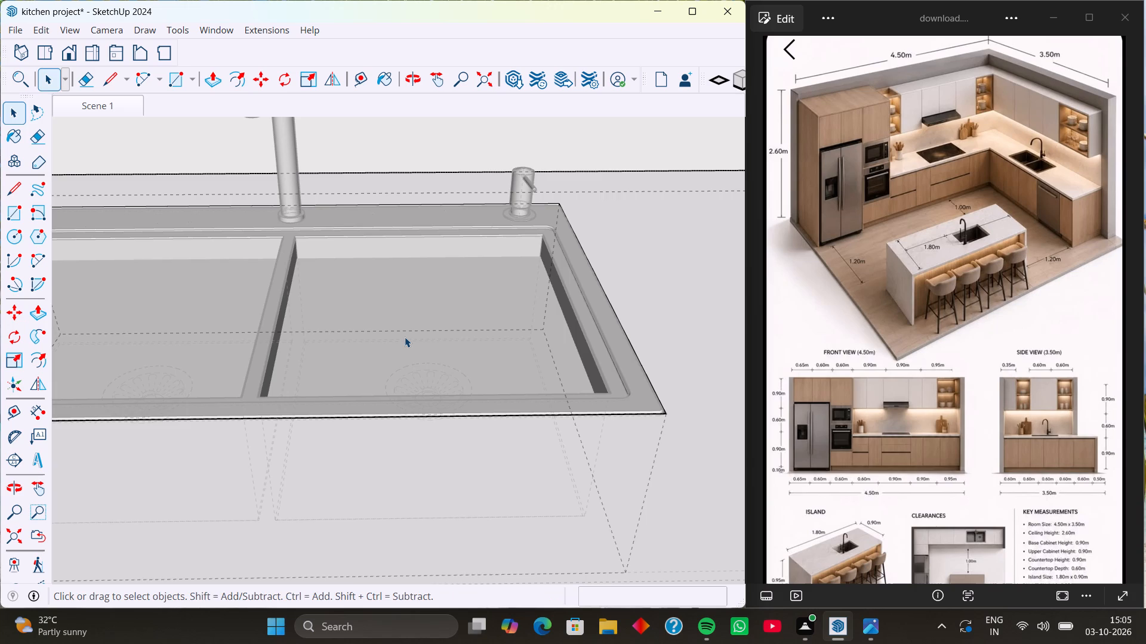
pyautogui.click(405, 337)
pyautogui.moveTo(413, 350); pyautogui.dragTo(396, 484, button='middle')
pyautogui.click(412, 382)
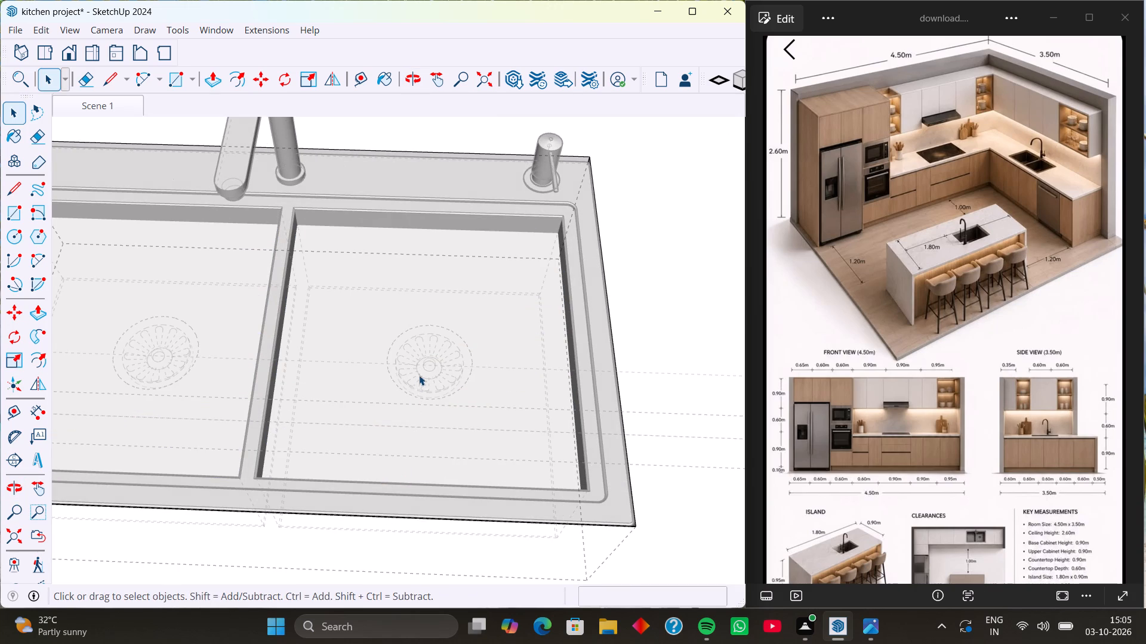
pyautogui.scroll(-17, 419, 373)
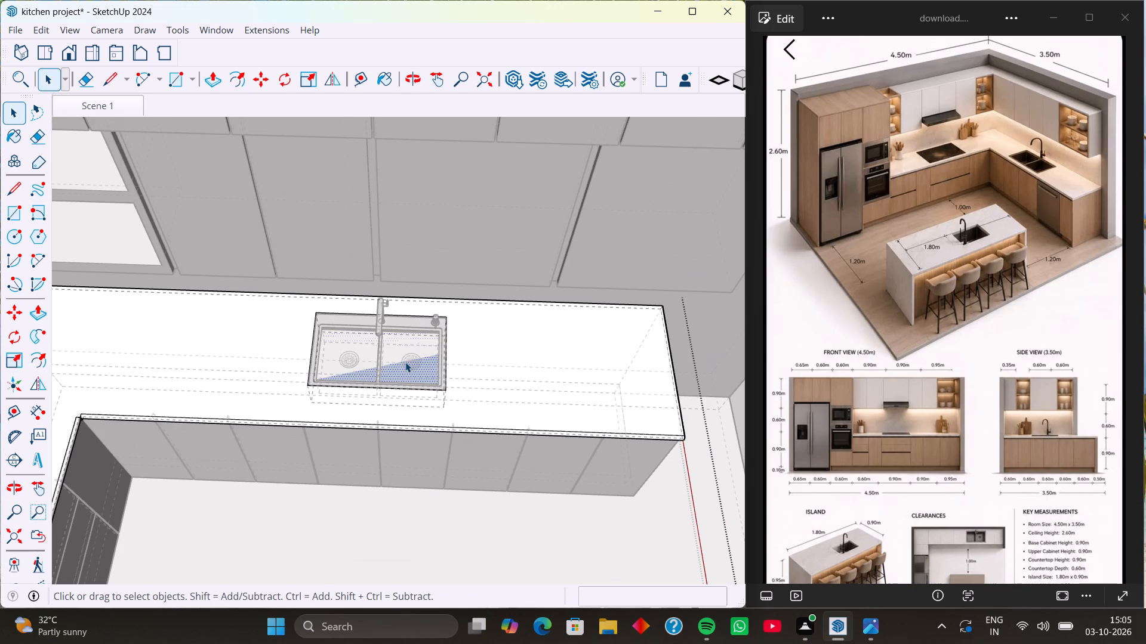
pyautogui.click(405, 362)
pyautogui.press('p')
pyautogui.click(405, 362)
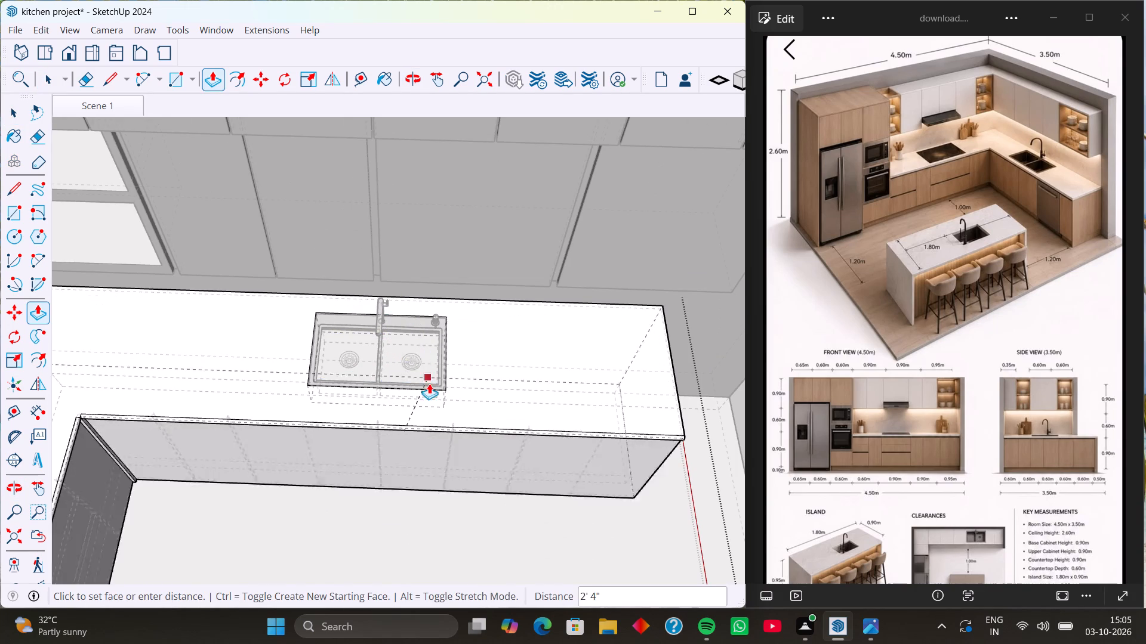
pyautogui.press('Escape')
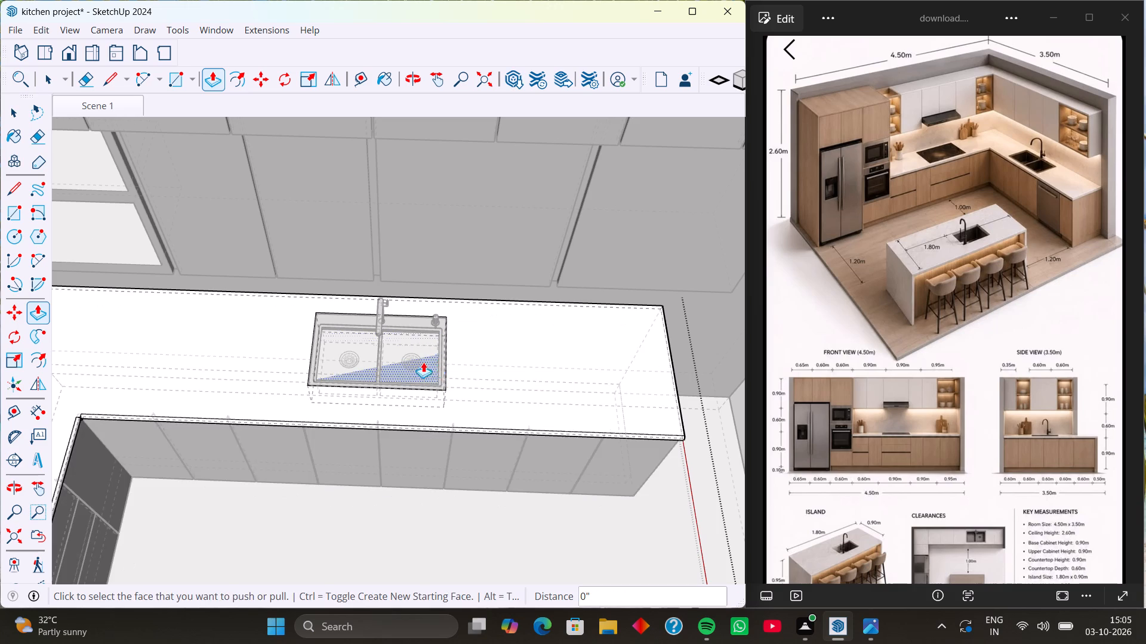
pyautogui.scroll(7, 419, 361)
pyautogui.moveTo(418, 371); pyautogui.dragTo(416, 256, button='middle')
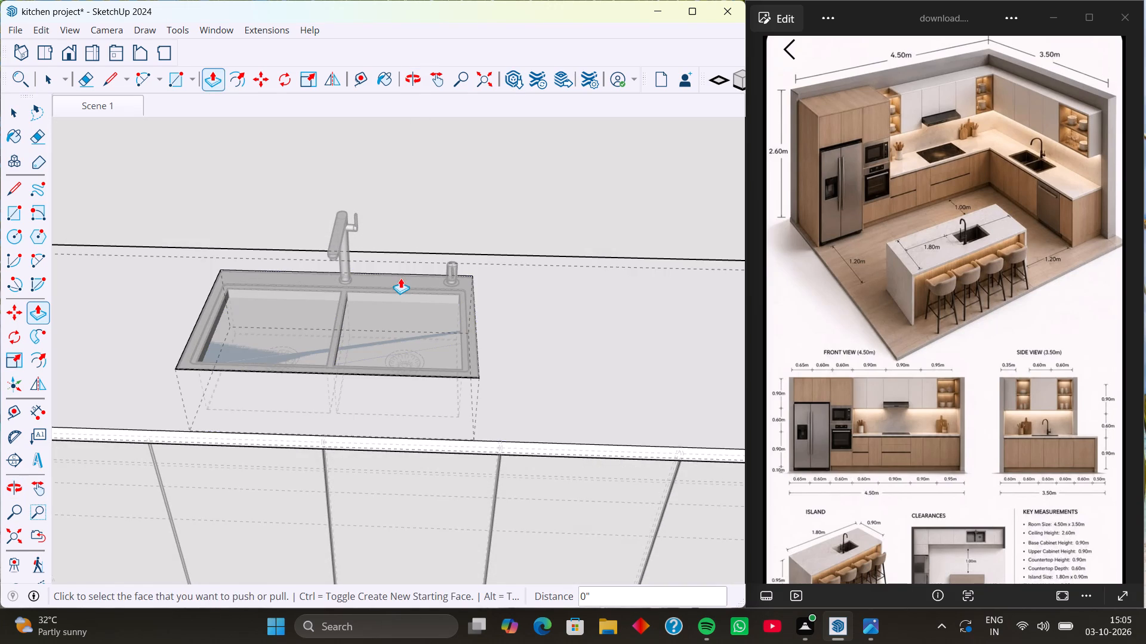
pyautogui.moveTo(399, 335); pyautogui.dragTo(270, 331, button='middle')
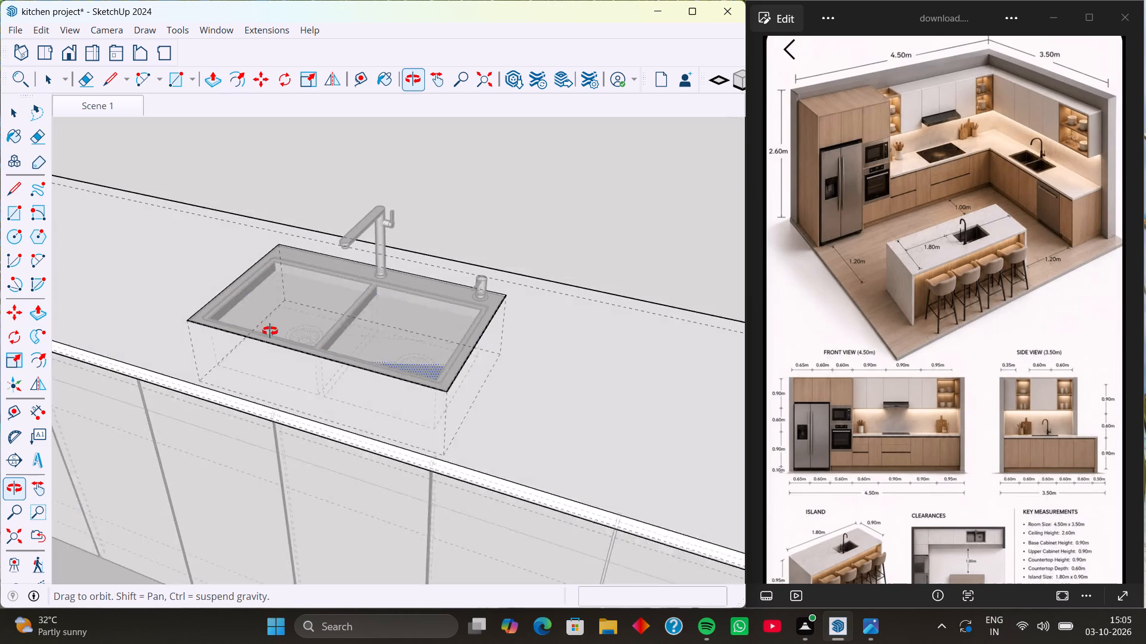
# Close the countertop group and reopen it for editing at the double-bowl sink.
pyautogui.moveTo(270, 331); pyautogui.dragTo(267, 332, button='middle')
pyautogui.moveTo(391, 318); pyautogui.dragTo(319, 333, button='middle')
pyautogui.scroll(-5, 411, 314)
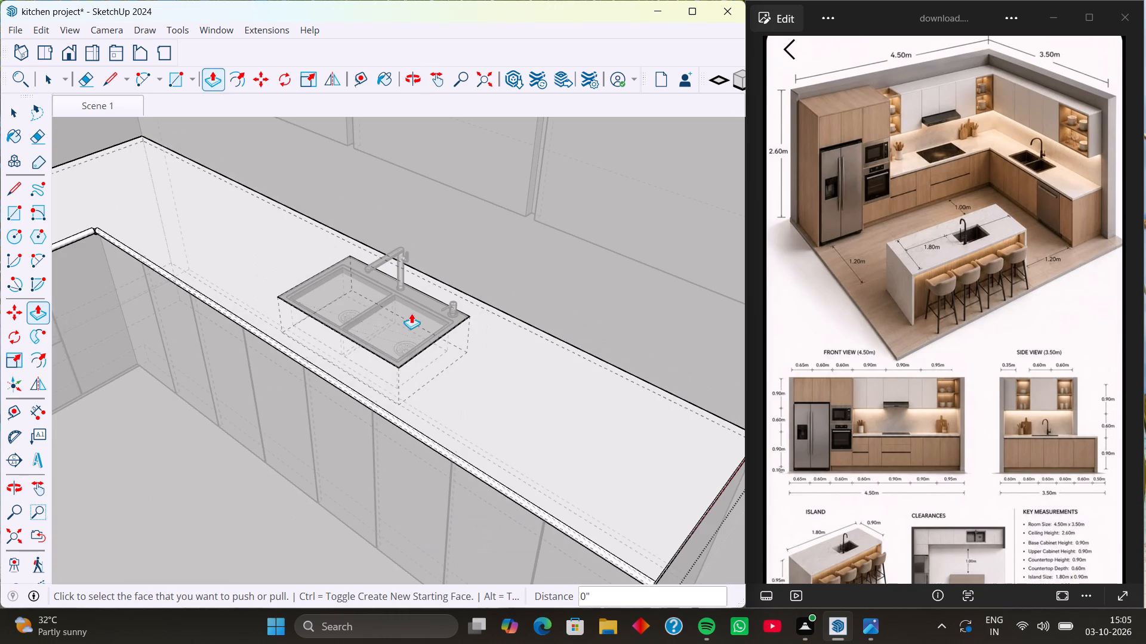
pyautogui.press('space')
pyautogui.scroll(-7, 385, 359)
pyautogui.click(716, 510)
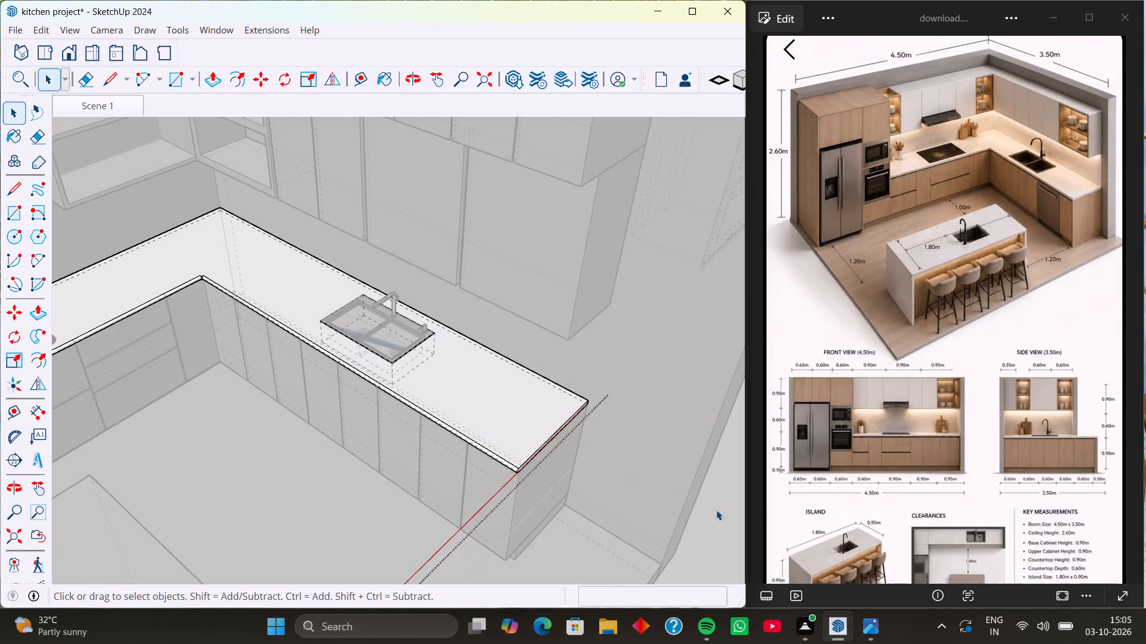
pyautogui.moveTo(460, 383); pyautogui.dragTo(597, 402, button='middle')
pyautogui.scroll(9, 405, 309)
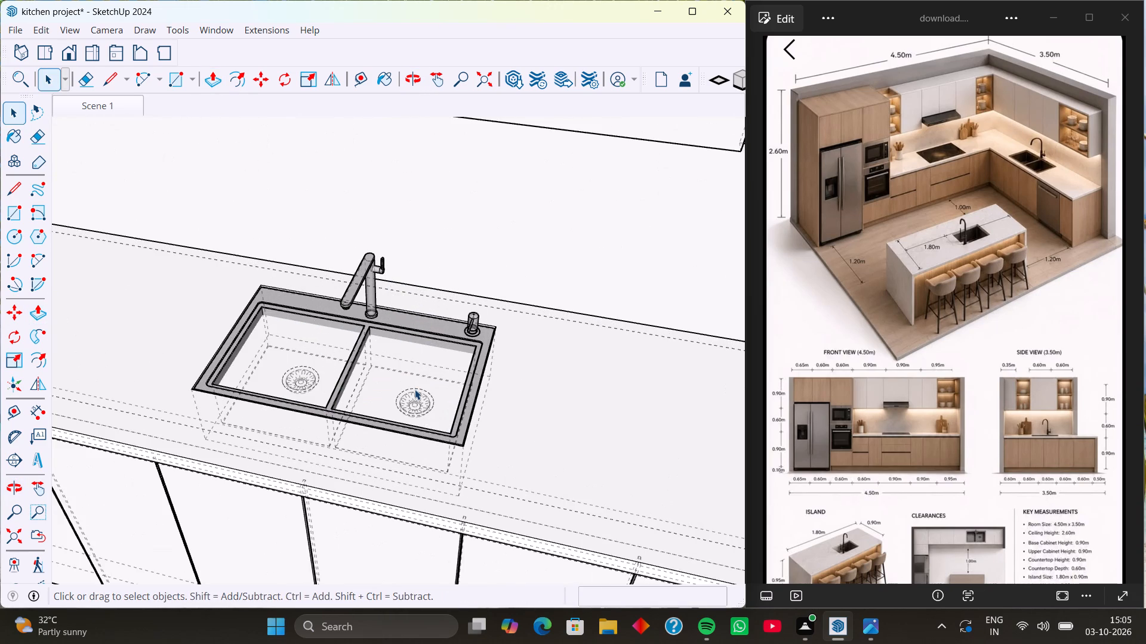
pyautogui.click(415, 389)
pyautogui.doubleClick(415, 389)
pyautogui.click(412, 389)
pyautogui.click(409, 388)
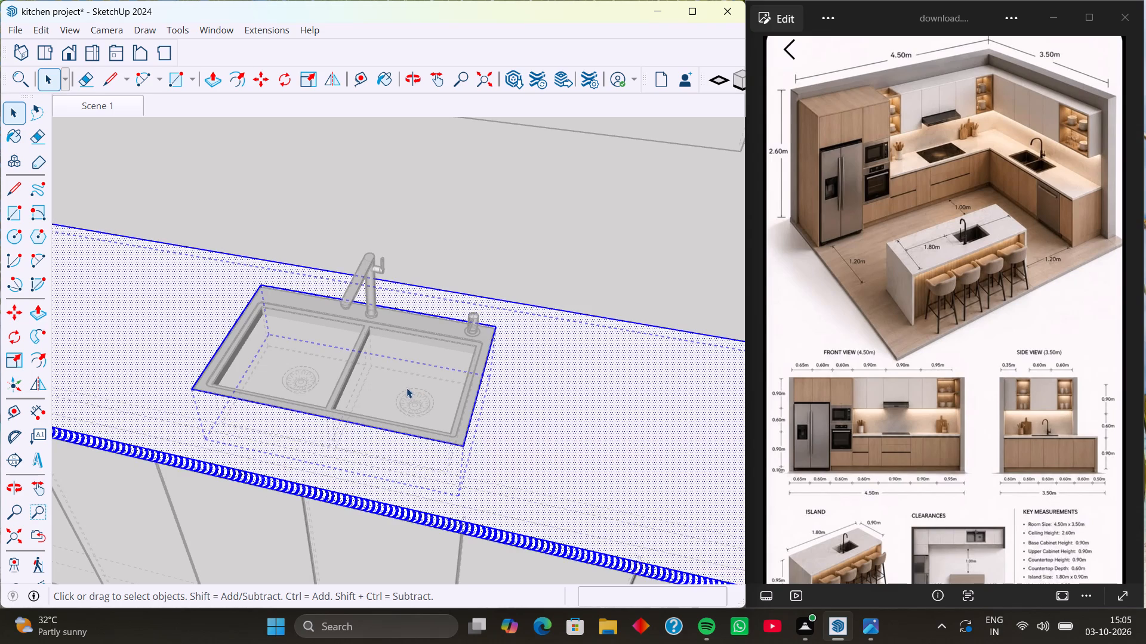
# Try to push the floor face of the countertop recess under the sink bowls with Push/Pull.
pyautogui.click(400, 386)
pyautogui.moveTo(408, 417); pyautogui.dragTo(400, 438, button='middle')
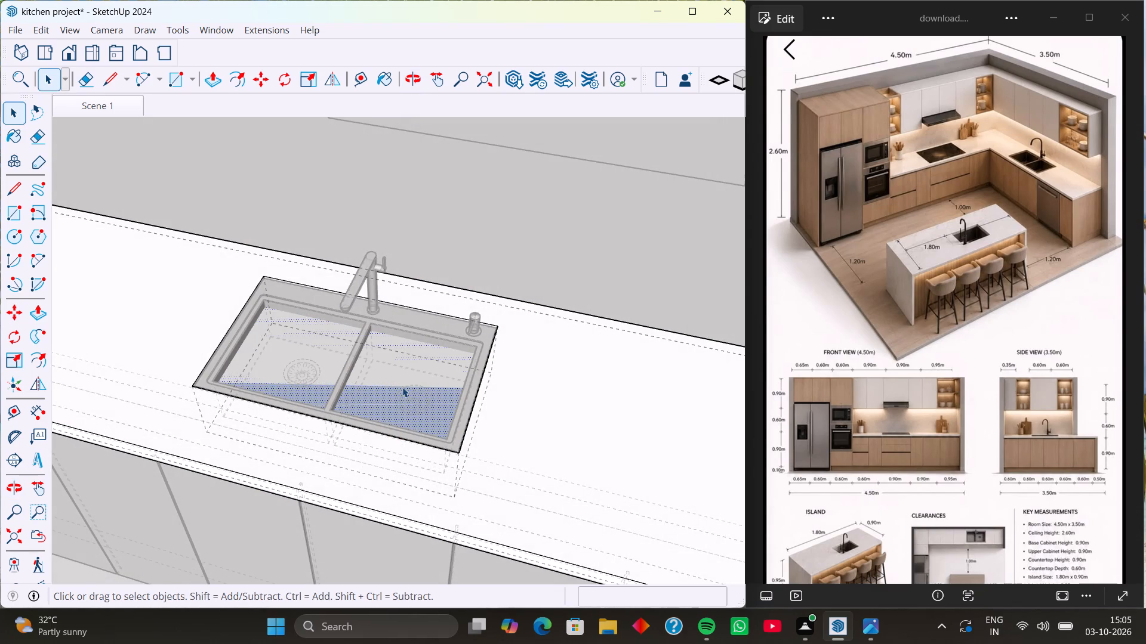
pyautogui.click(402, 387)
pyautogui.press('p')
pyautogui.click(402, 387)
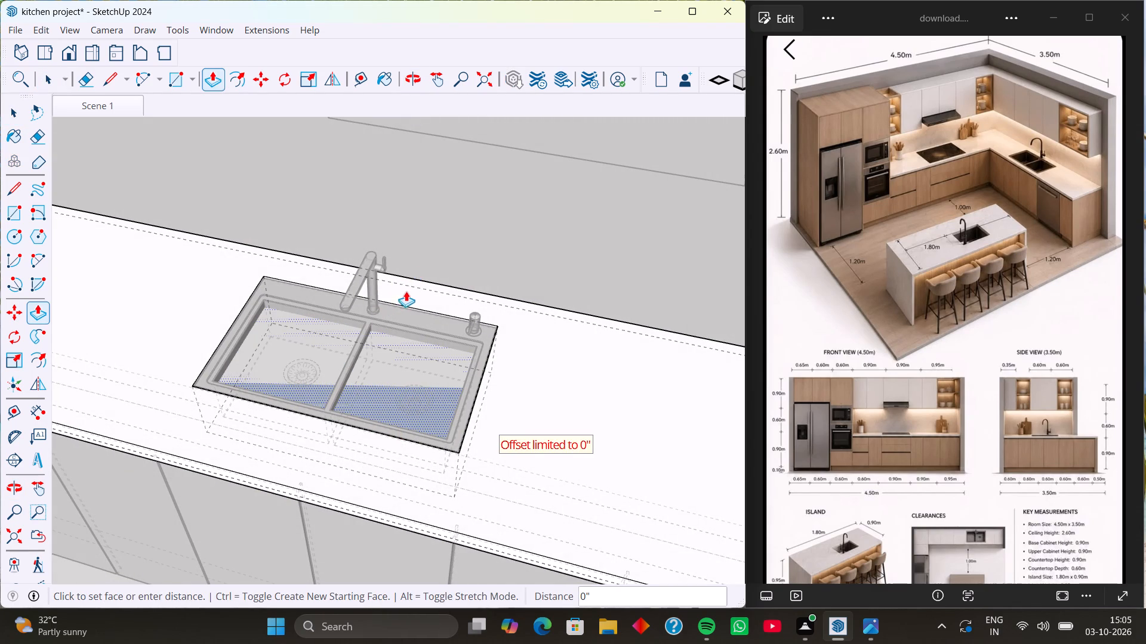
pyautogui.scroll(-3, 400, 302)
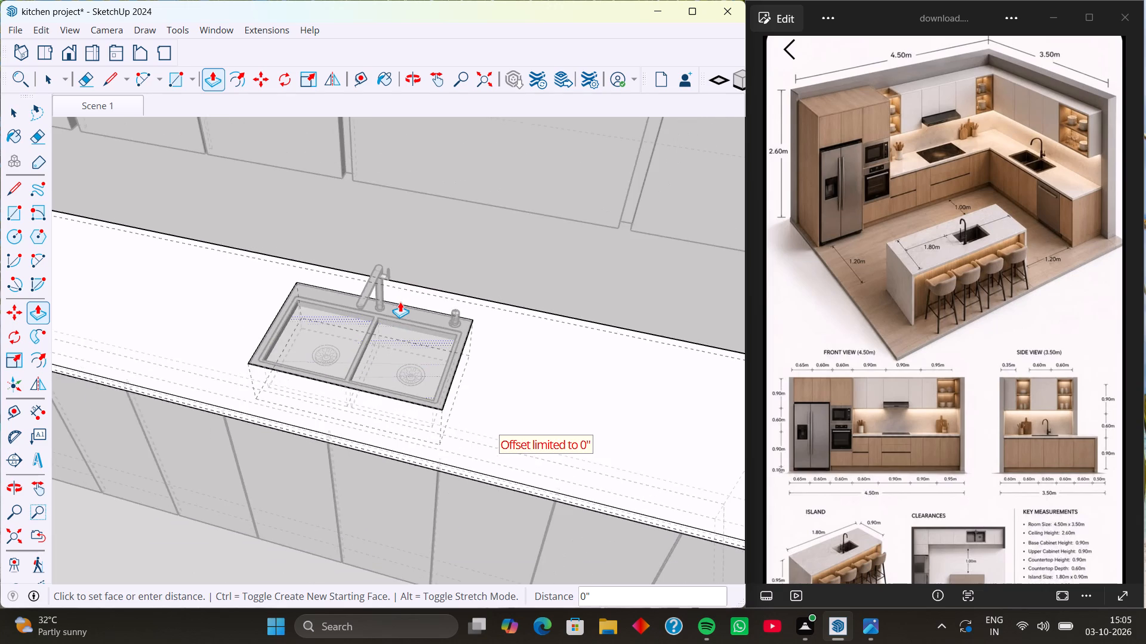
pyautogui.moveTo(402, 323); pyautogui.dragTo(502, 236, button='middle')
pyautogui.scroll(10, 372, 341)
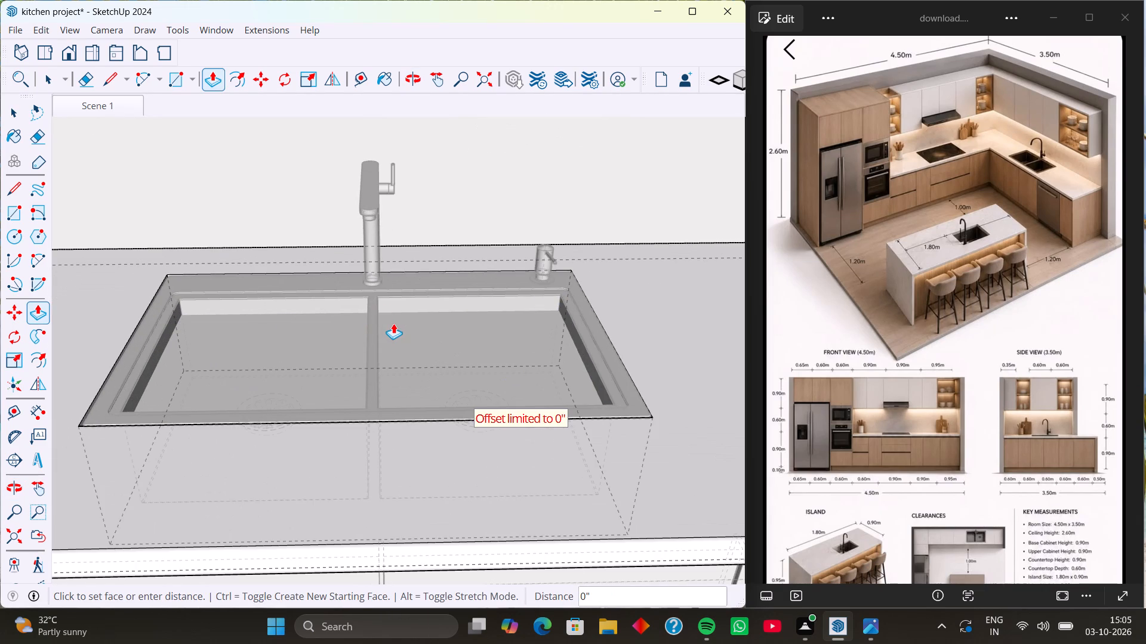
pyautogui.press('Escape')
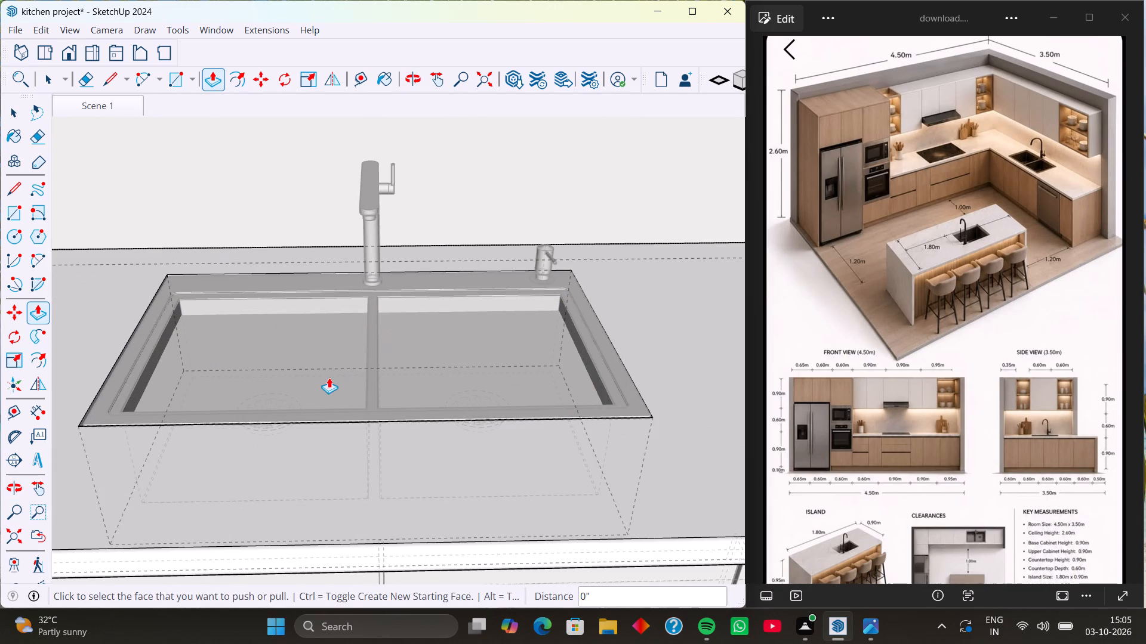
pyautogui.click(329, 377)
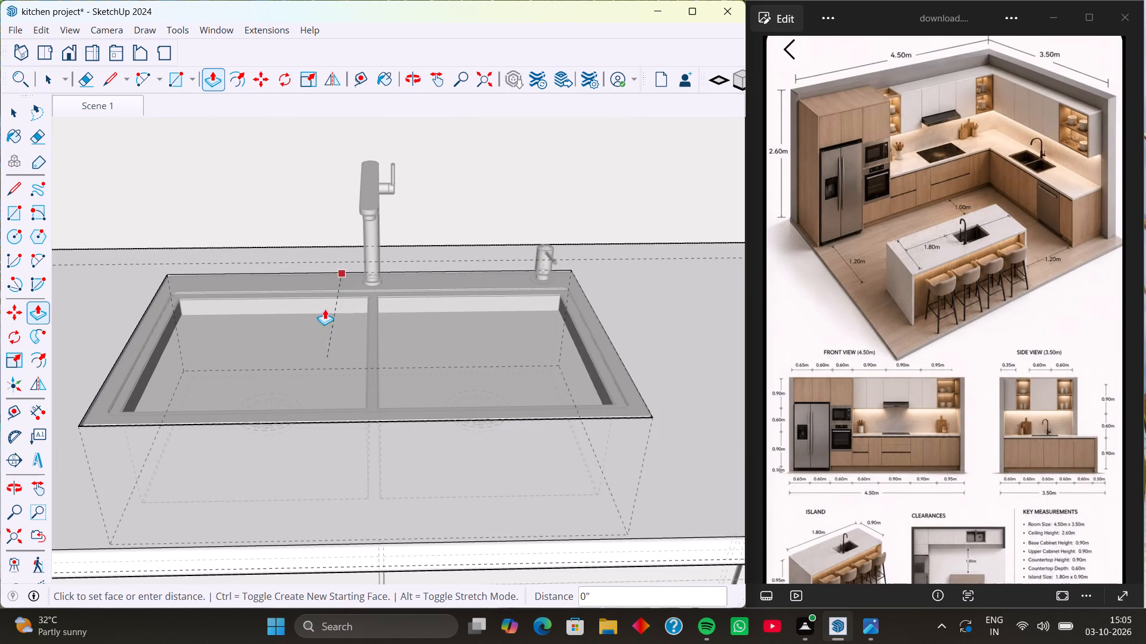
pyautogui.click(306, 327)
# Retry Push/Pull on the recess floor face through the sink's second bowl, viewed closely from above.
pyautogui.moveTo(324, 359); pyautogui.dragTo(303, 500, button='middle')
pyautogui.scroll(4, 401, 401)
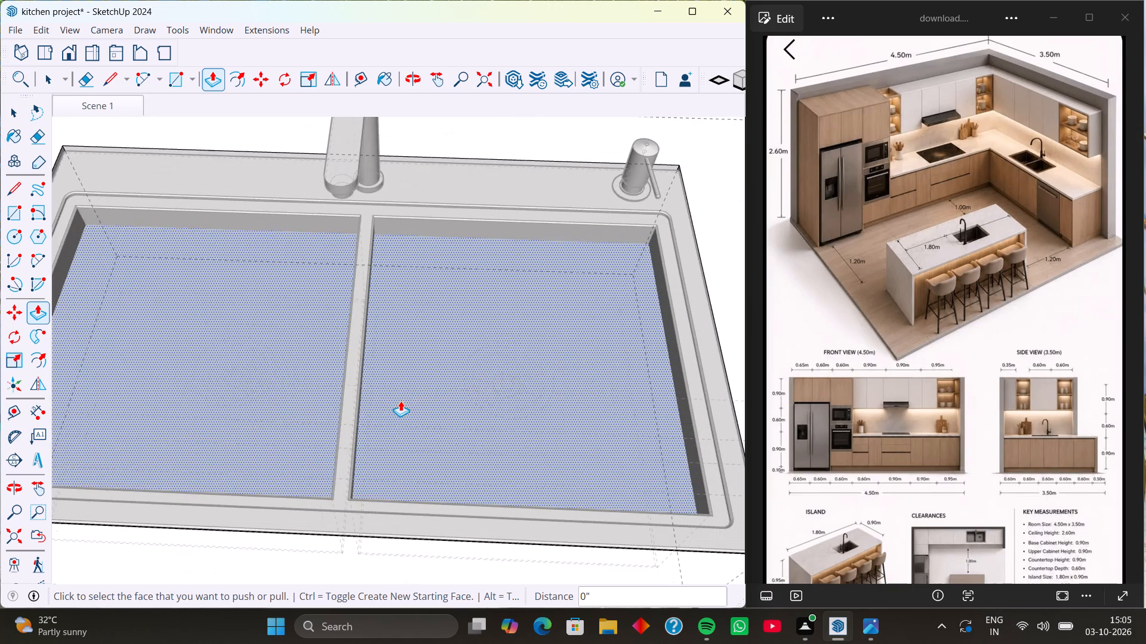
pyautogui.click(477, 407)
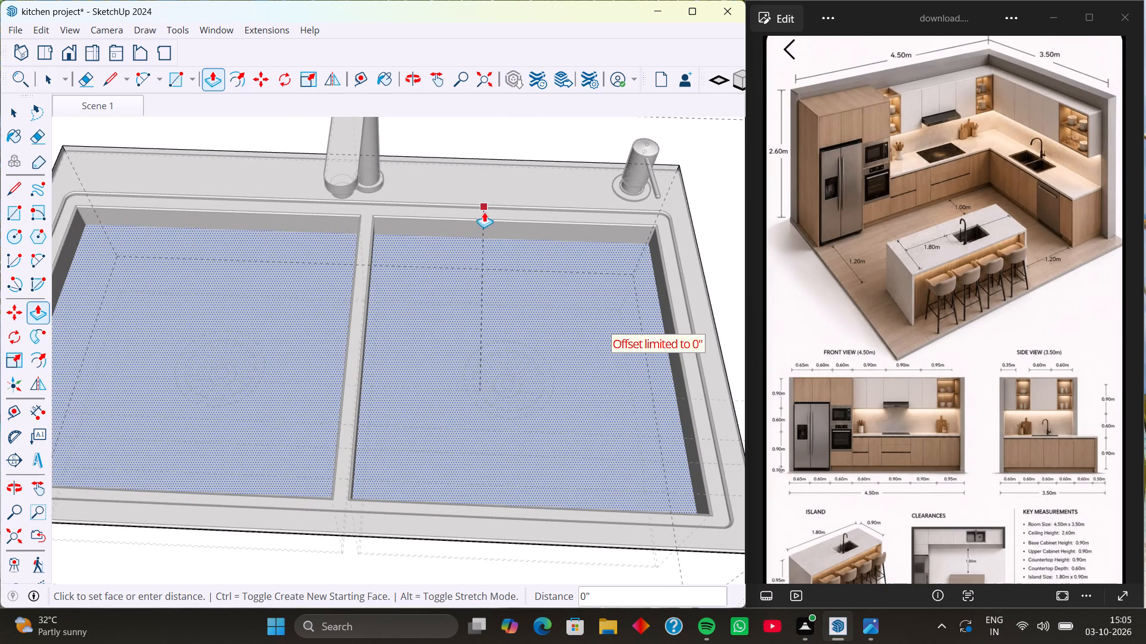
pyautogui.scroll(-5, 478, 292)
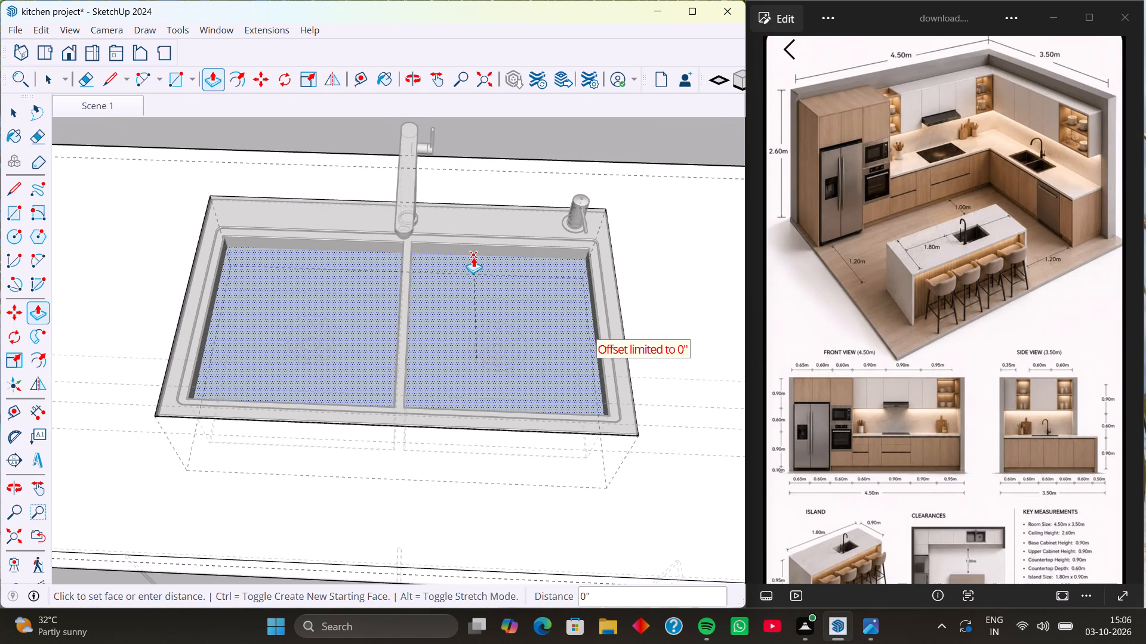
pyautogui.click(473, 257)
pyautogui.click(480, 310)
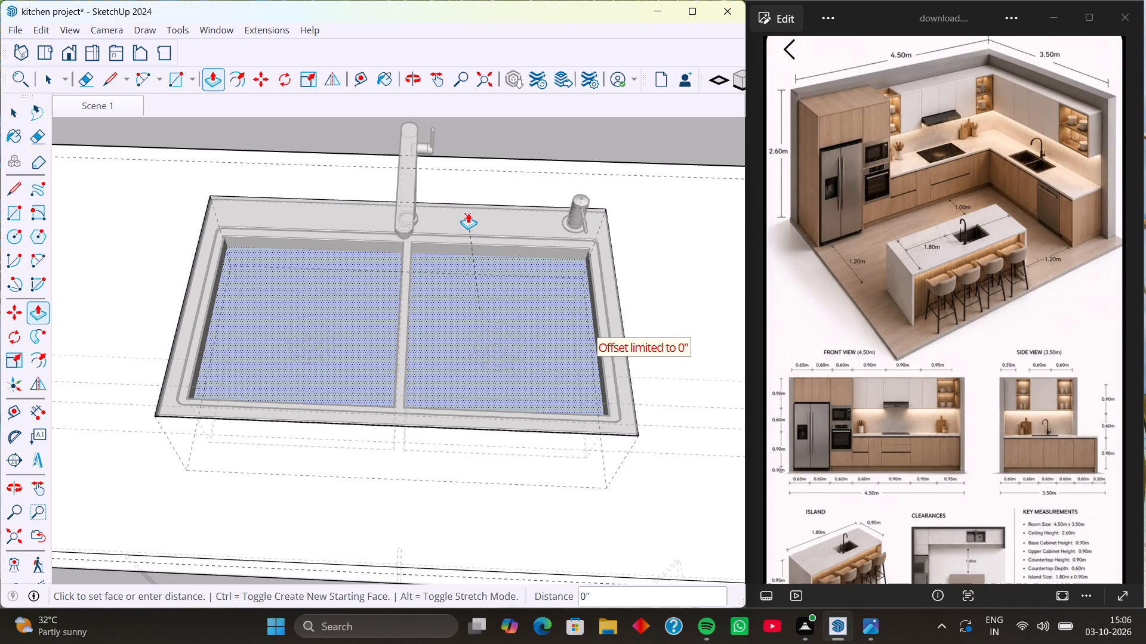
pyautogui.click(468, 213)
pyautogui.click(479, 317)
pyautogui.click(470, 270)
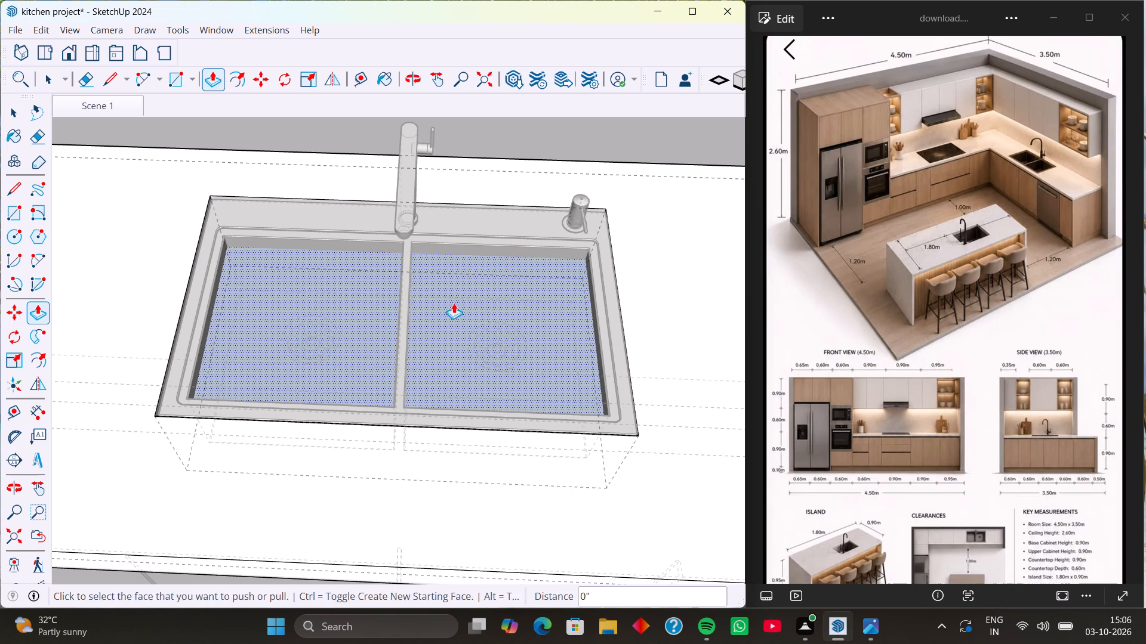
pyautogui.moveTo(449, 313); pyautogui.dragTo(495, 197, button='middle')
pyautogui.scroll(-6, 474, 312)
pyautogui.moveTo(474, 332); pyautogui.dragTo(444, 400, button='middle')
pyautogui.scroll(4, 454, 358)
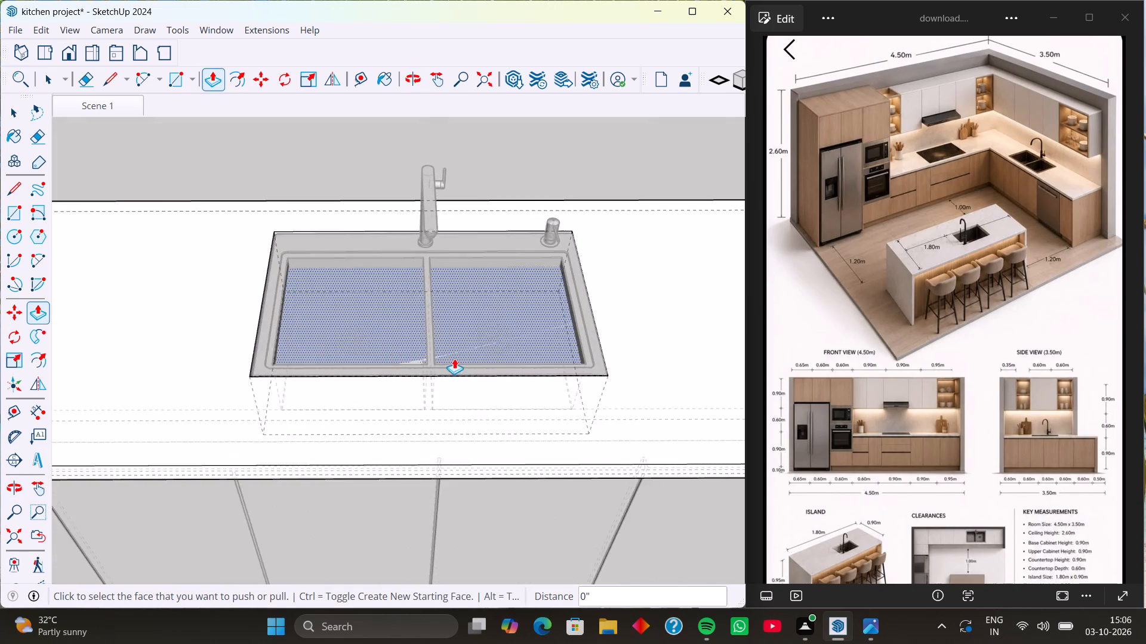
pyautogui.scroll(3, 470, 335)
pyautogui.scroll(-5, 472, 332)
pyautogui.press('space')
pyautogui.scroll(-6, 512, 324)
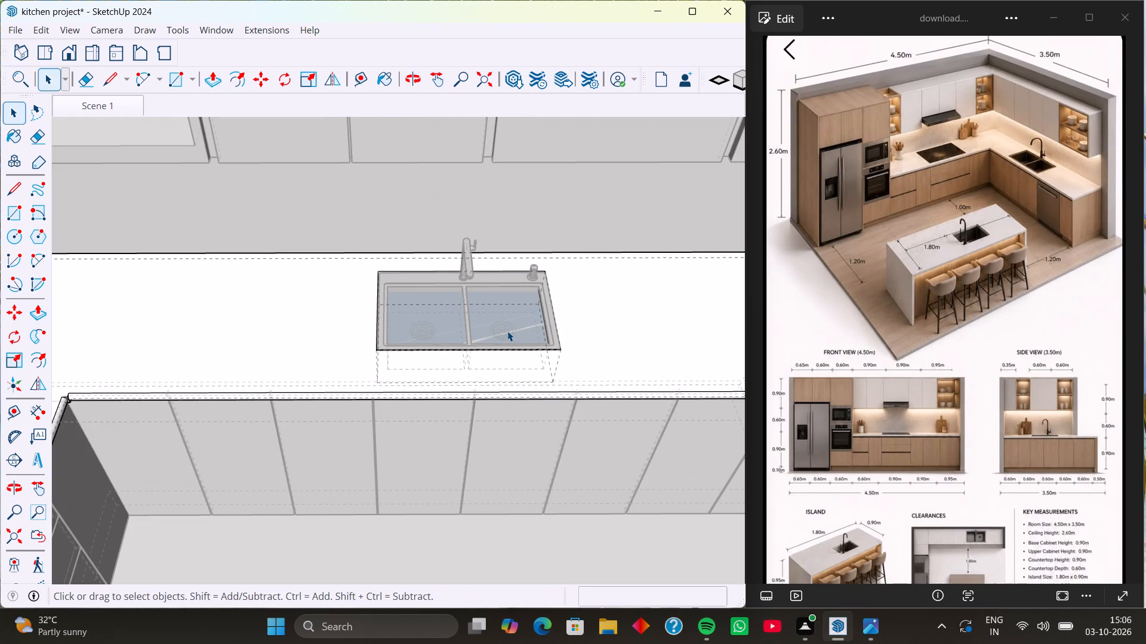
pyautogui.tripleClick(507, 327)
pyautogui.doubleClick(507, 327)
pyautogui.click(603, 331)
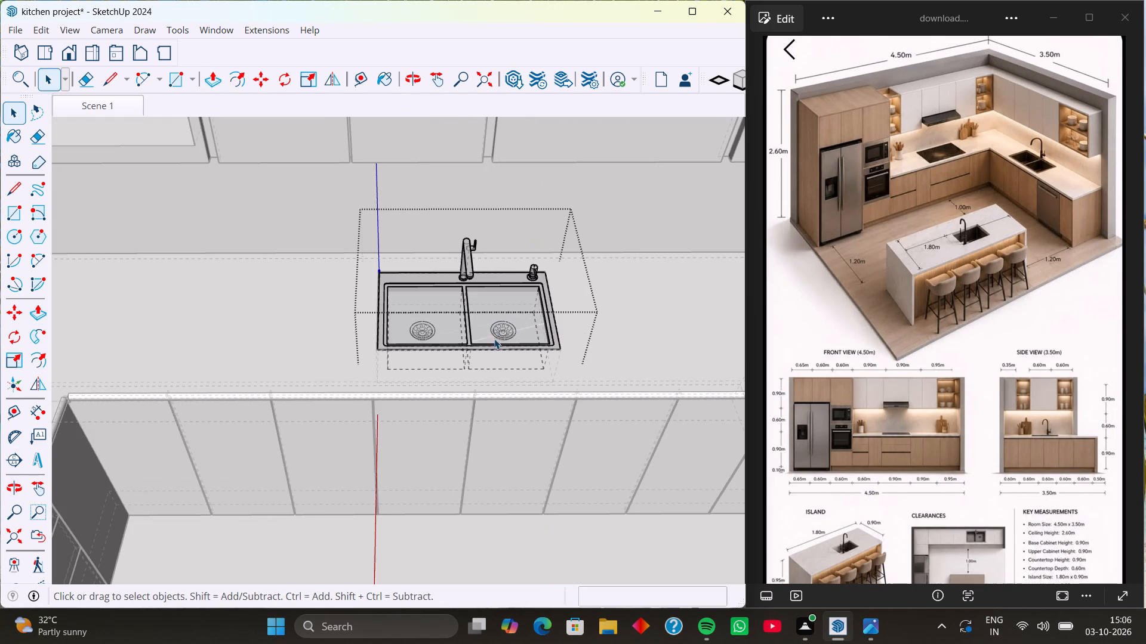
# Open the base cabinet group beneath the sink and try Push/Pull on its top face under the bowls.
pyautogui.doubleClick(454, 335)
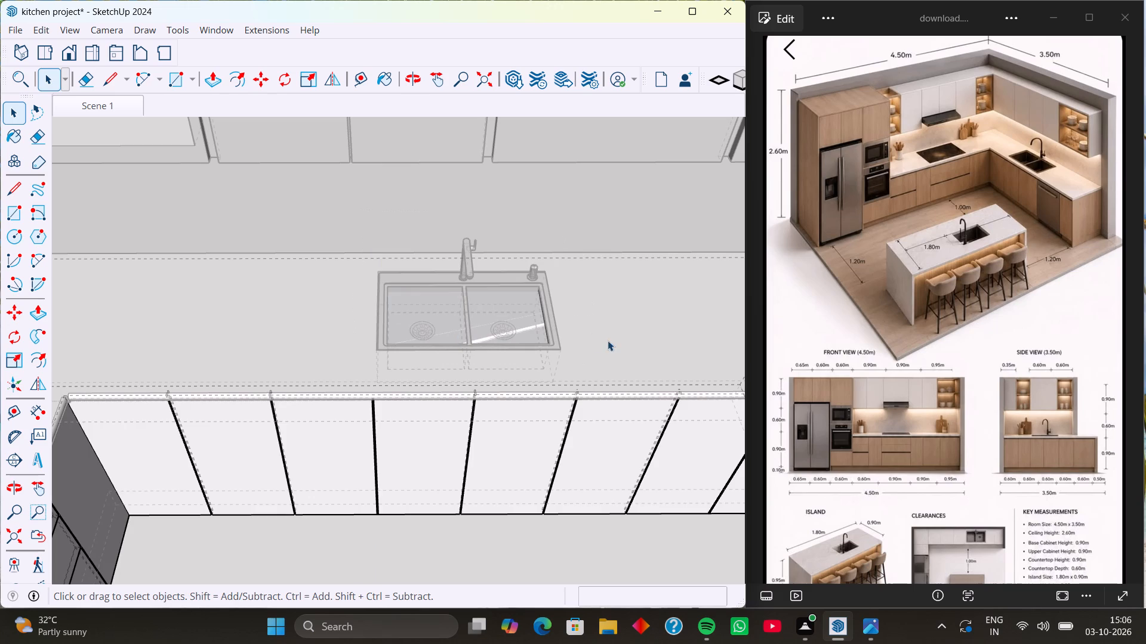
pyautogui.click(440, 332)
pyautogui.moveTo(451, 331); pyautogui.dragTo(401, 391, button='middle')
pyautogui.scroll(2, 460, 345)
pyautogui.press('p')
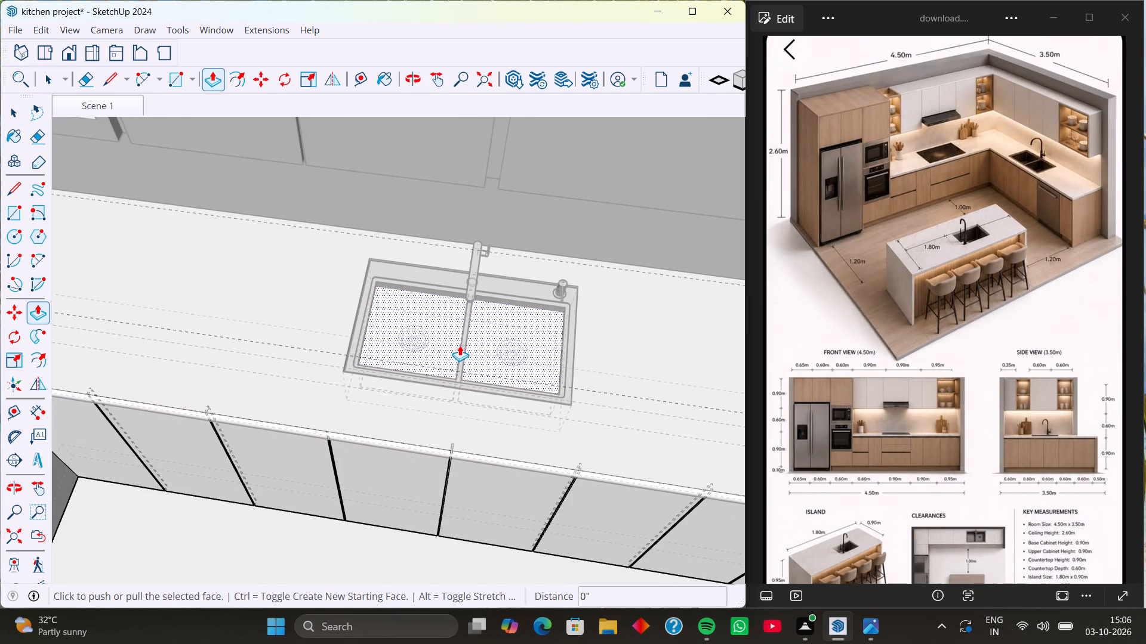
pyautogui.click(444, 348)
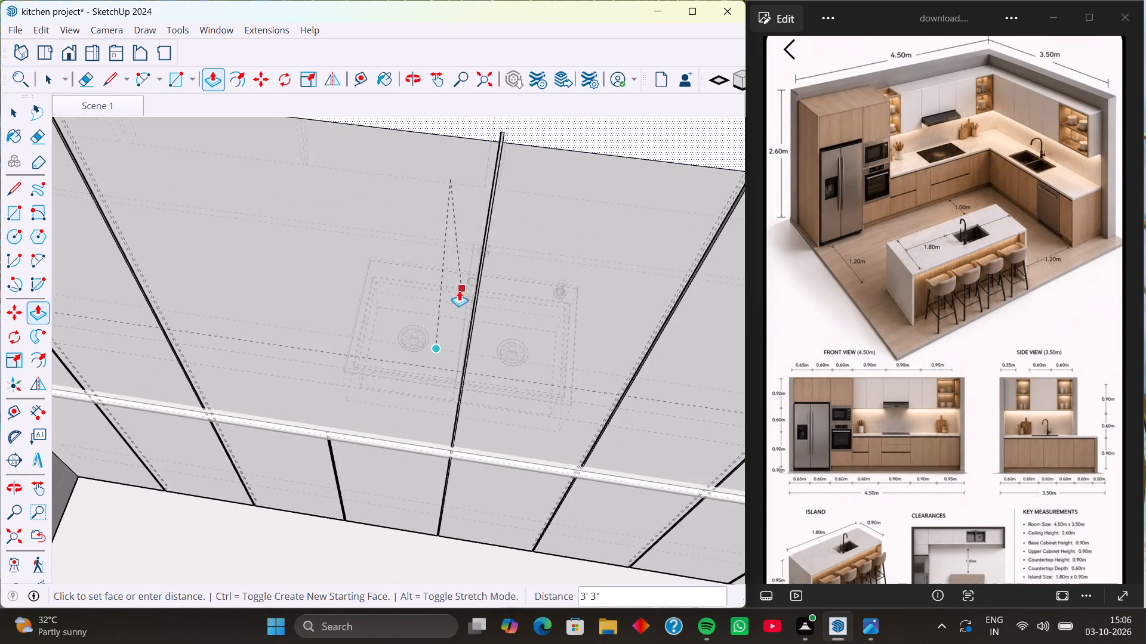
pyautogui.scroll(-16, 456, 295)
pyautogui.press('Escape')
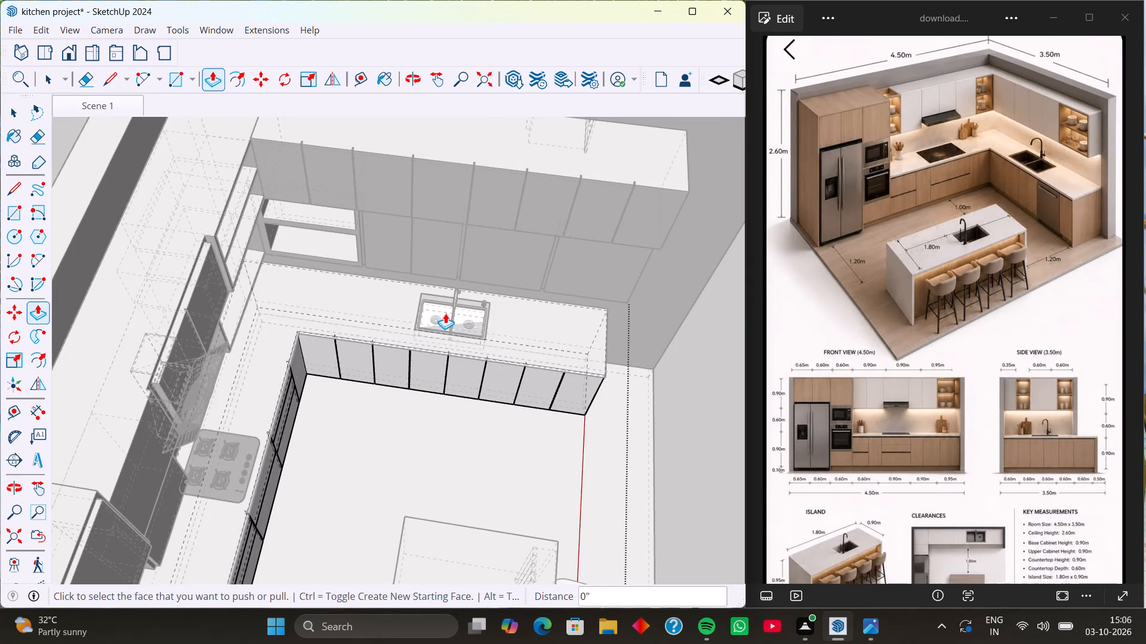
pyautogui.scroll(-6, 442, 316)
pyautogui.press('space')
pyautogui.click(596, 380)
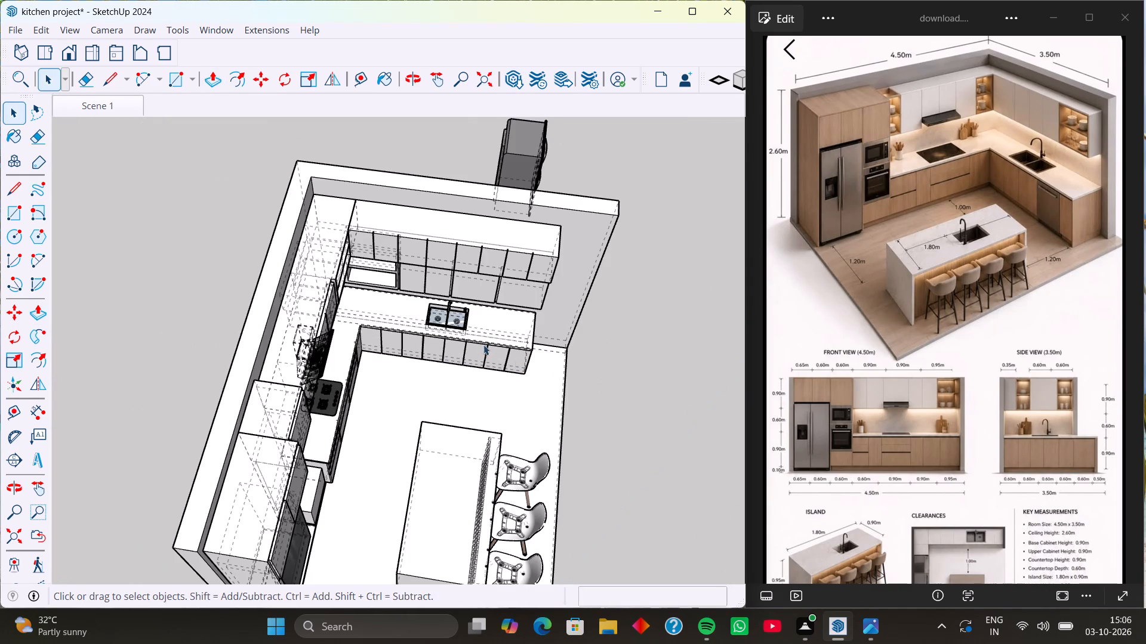
# Select the countertop group around the sink and open it for editing.
pyautogui.click(482, 330)
pyautogui.scroll(1, 485, 341)
pyautogui.moveTo(485, 341); pyautogui.dragTo(495, 323, button='middle')
pyautogui.scroll(10, 479, 323)
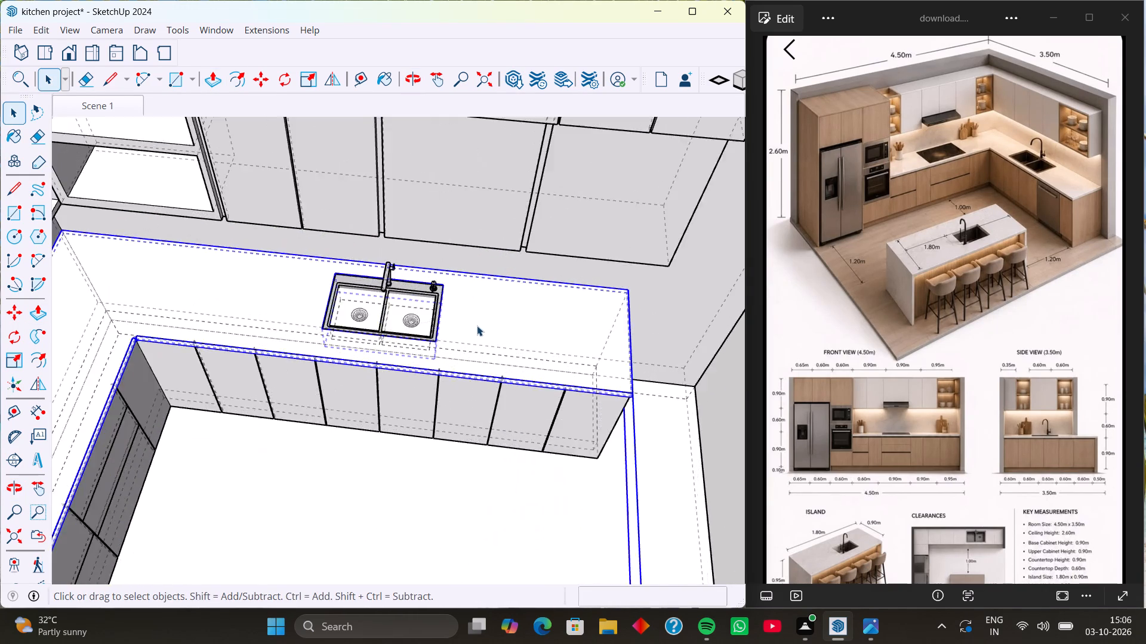
pyautogui.scroll(4, 477, 326)
pyautogui.moveTo(424, 323); pyautogui.dragTo(457, 314, button='middle')
pyautogui.scroll(4, 358, 322)
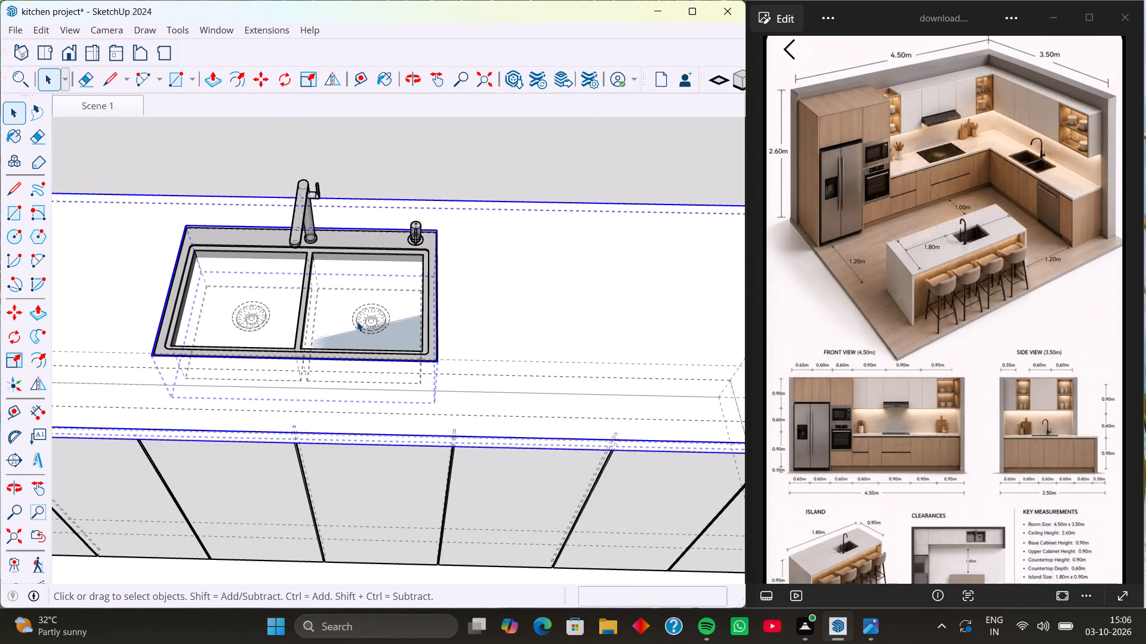
pyautogui.doubleClick(357, 321)
pyautogui.doubleClick(478, 320)
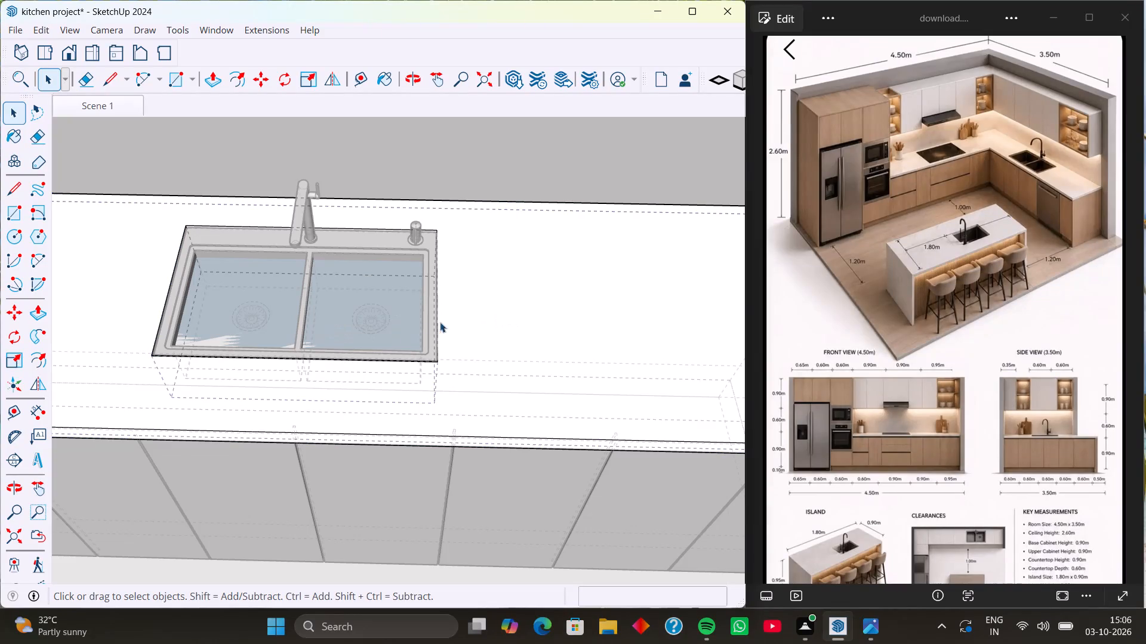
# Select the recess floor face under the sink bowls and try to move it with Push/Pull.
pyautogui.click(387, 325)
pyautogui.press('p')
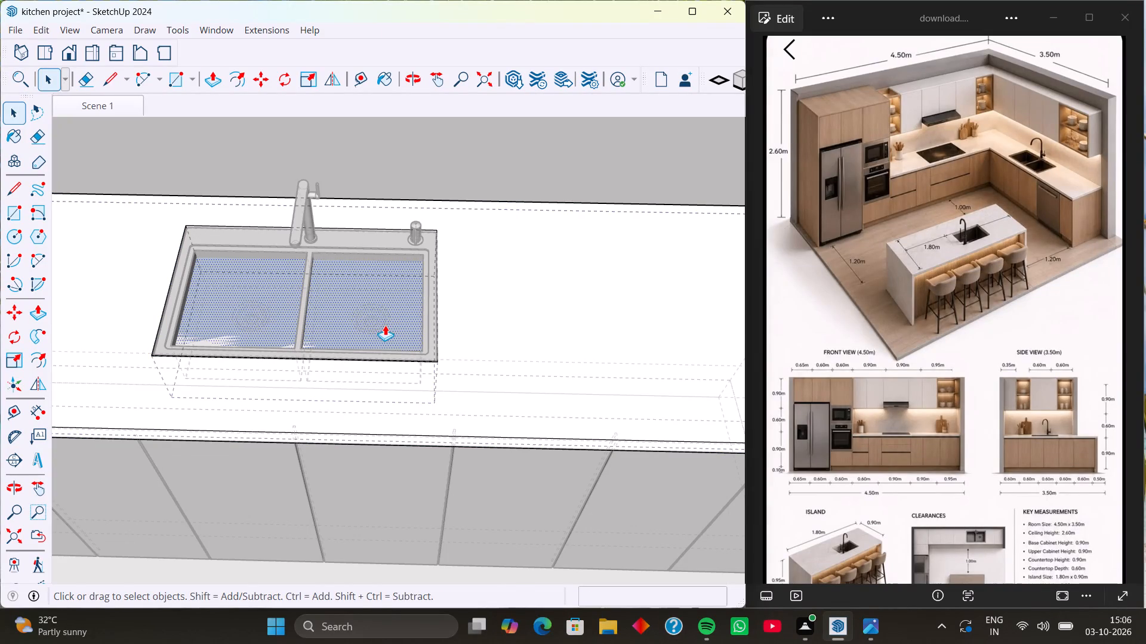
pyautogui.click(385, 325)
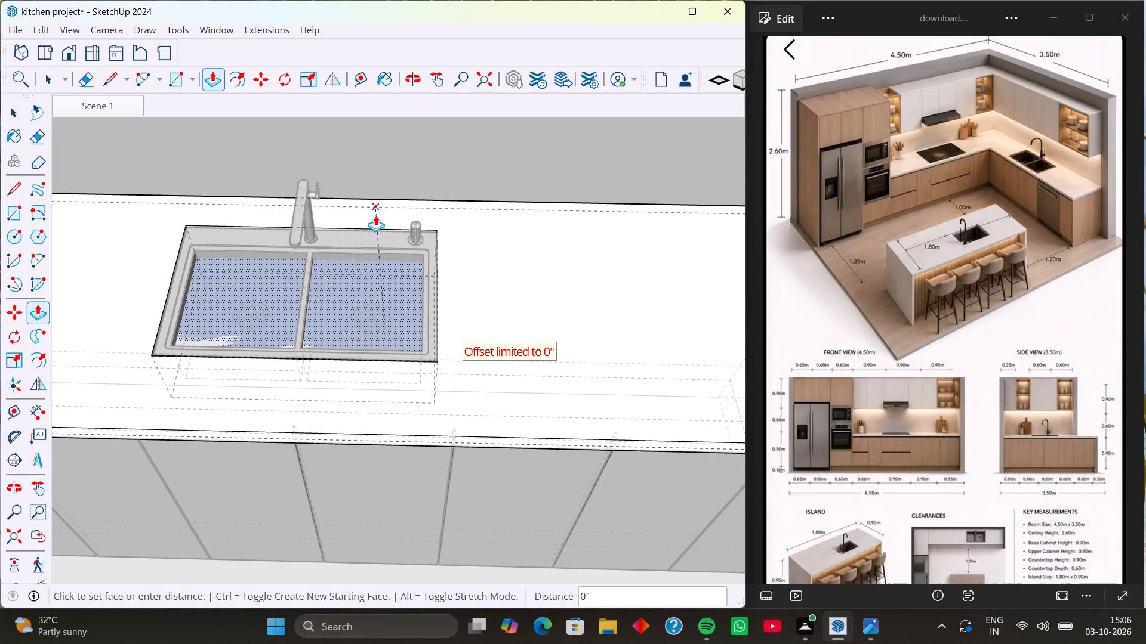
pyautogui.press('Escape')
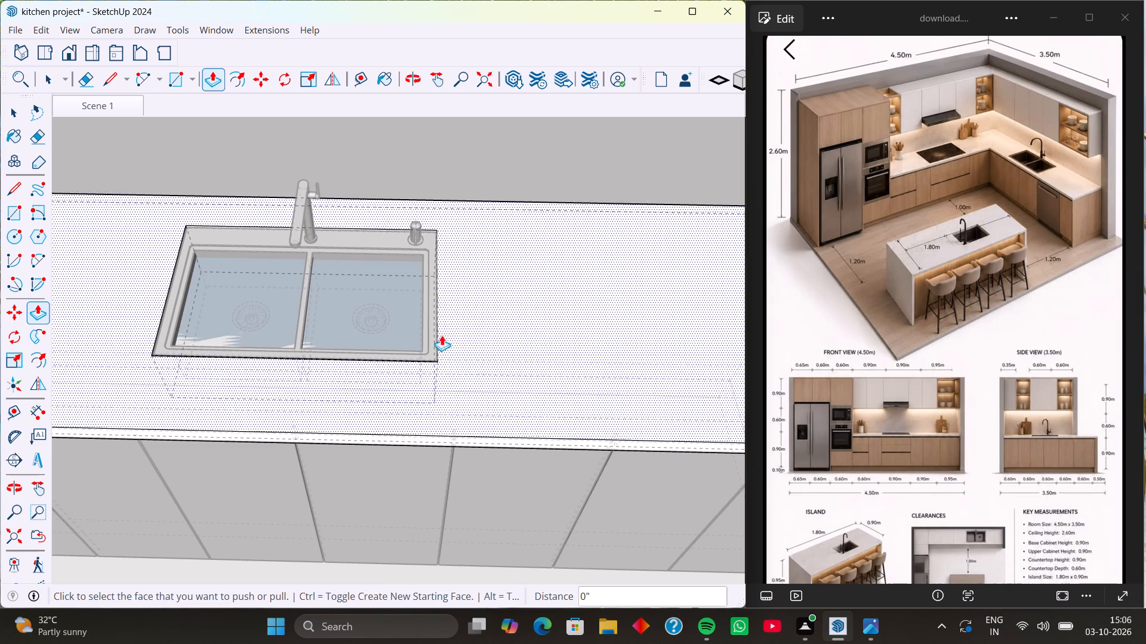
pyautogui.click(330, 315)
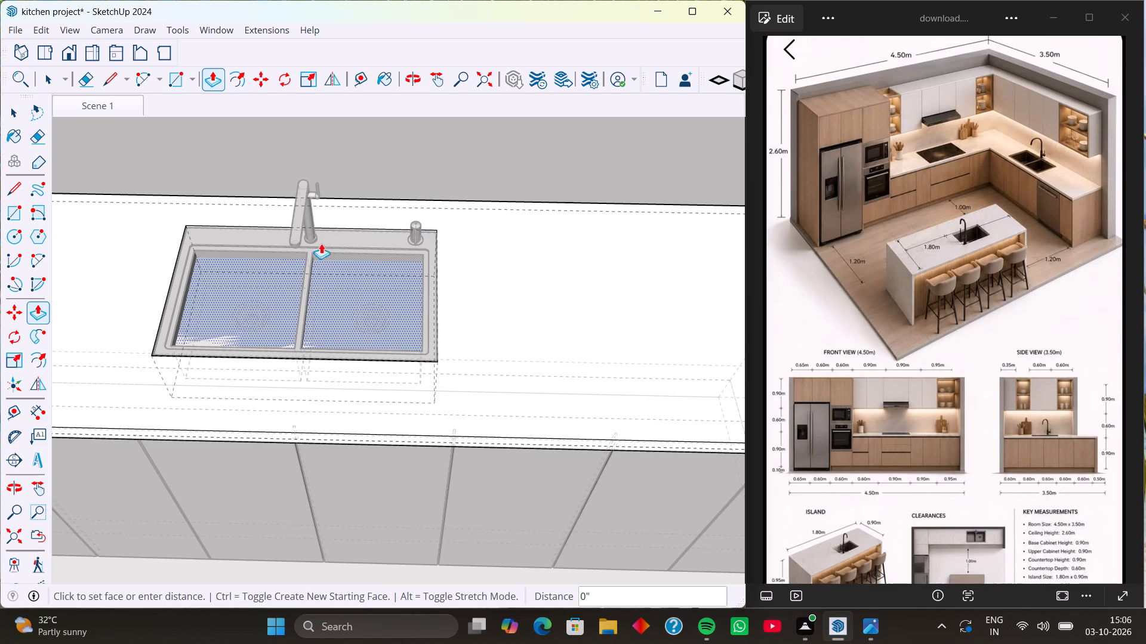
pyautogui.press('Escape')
# Examine from the front and from above how the recess floor and cabinet surface intersect the sink bowls.
pyautogui.moveTo(349, 332); pyautogui.dragTo(335, 232, button='middle')
pyautogui.scroll(1, 335, 232)
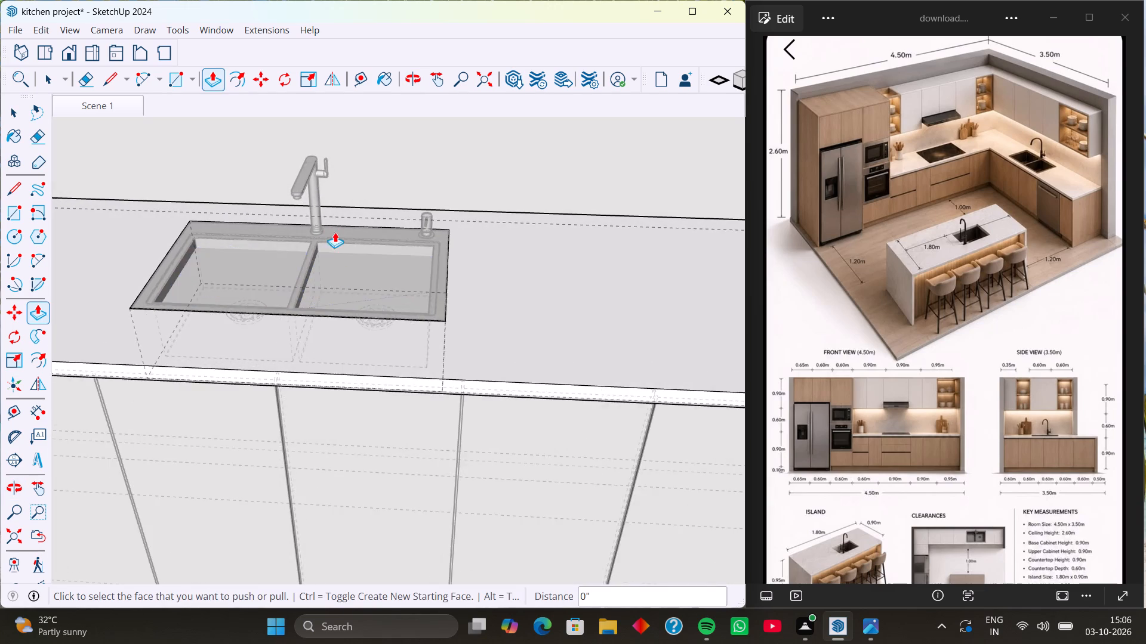
pyautogui.scroll(6, 361, 309)
pyautogui.moveTo(366, 289); pyautogui.dragTo(326, 282, button='middle')
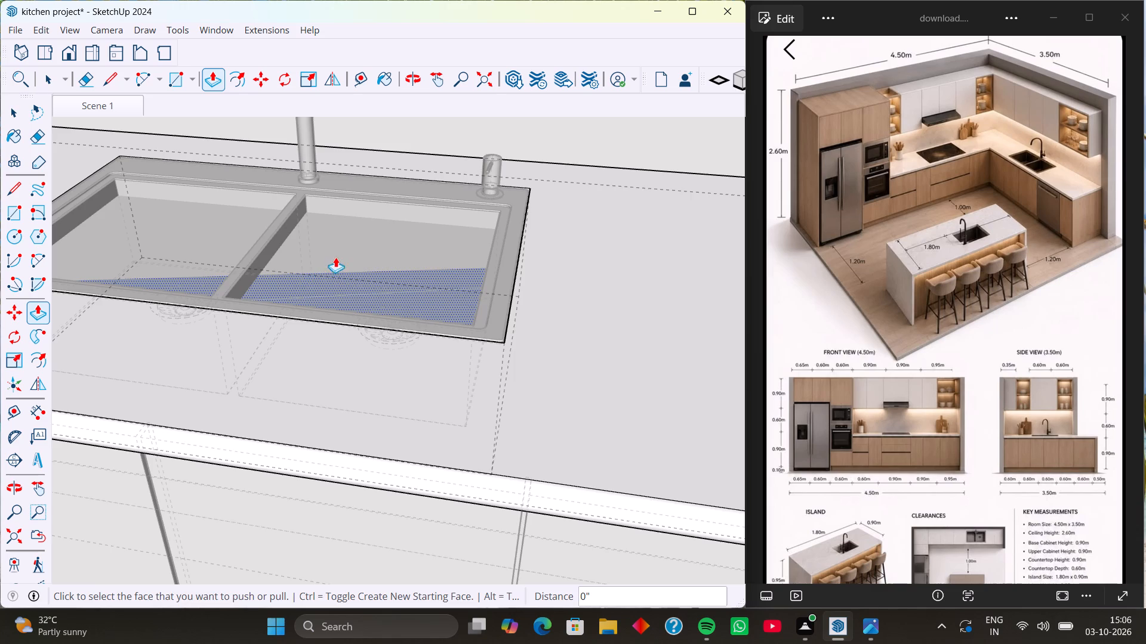
pyautogui.scroll(-4, 337, 270)
pyautogui.moveTo(397, 280); pyautogui.dragTo(288, 406, button='middle')
pyautogui.moveTo(317, 346); pyautogui.dragTo(322, 345, button='middle')
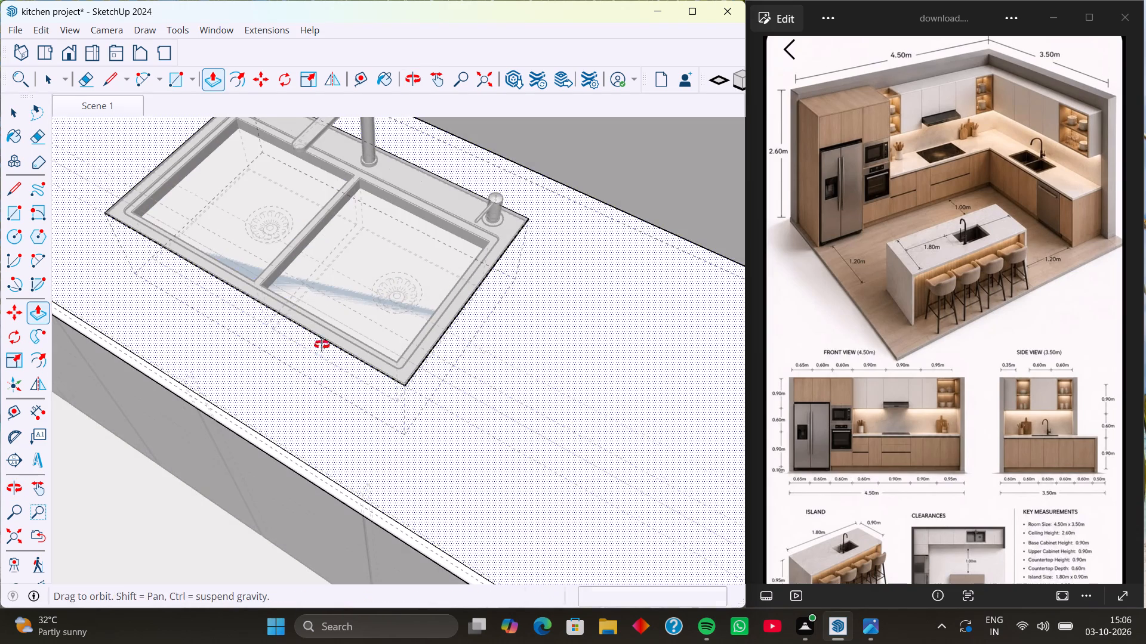
pyautogui.moveTo(322, 345); pyautogui.dragTo(460, 319, button='middle')
pyautogui.moveTo(383, 304); pyautogui.dragTo(455, 346, button='middle')
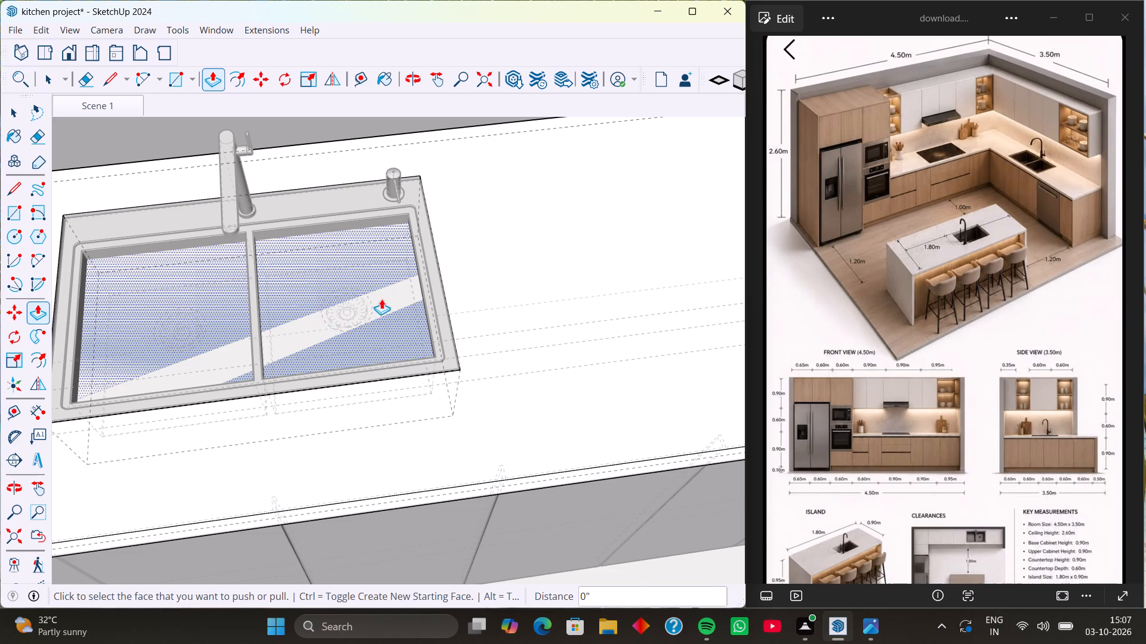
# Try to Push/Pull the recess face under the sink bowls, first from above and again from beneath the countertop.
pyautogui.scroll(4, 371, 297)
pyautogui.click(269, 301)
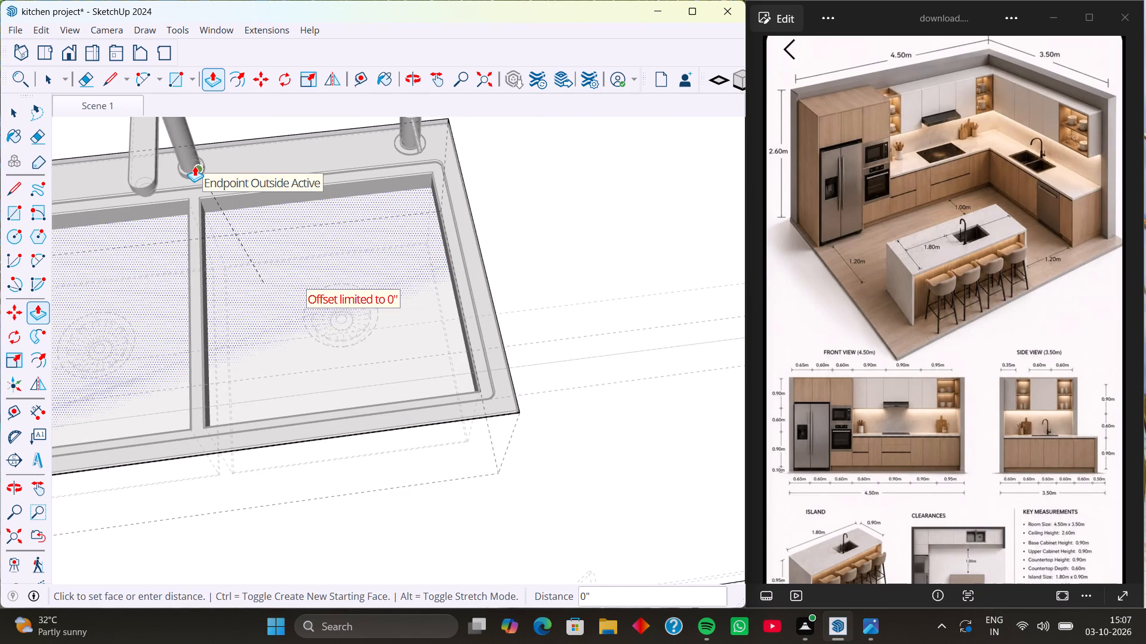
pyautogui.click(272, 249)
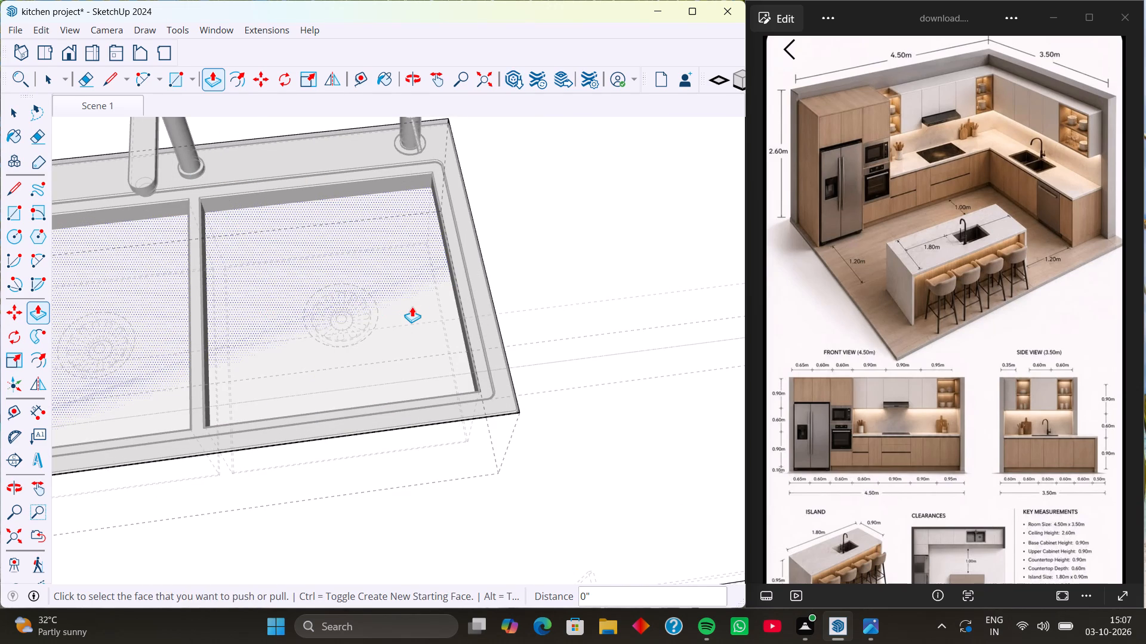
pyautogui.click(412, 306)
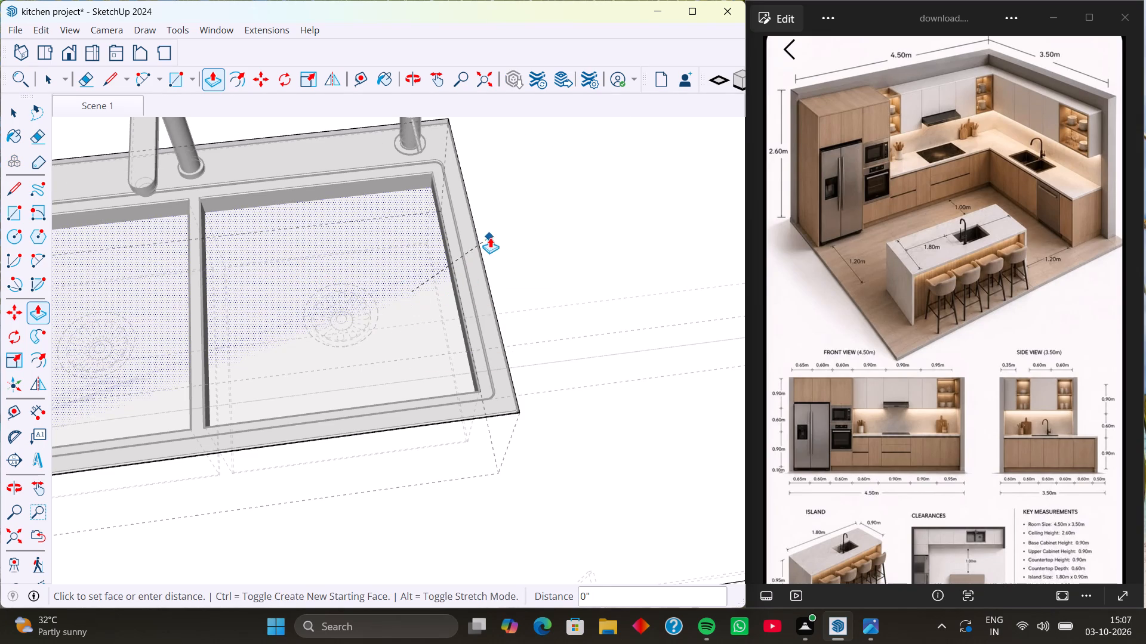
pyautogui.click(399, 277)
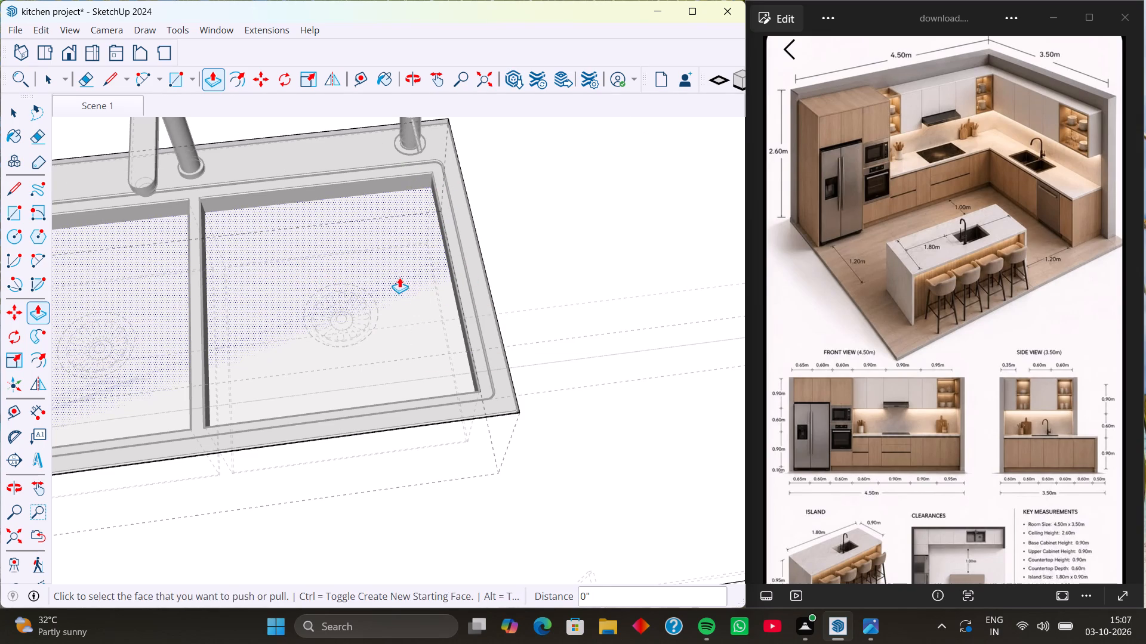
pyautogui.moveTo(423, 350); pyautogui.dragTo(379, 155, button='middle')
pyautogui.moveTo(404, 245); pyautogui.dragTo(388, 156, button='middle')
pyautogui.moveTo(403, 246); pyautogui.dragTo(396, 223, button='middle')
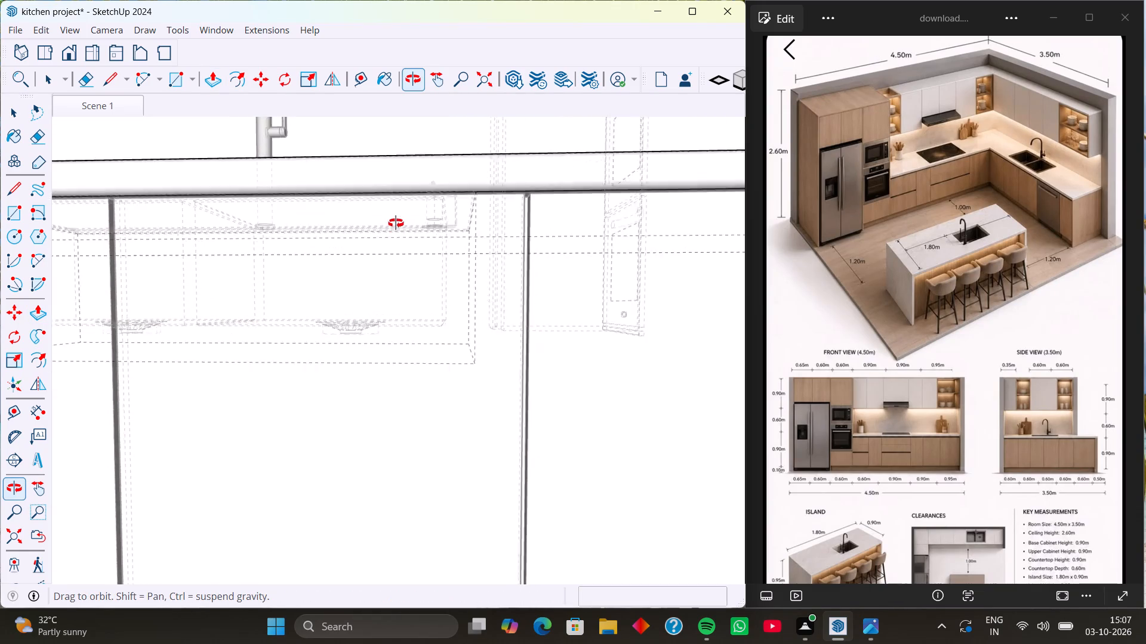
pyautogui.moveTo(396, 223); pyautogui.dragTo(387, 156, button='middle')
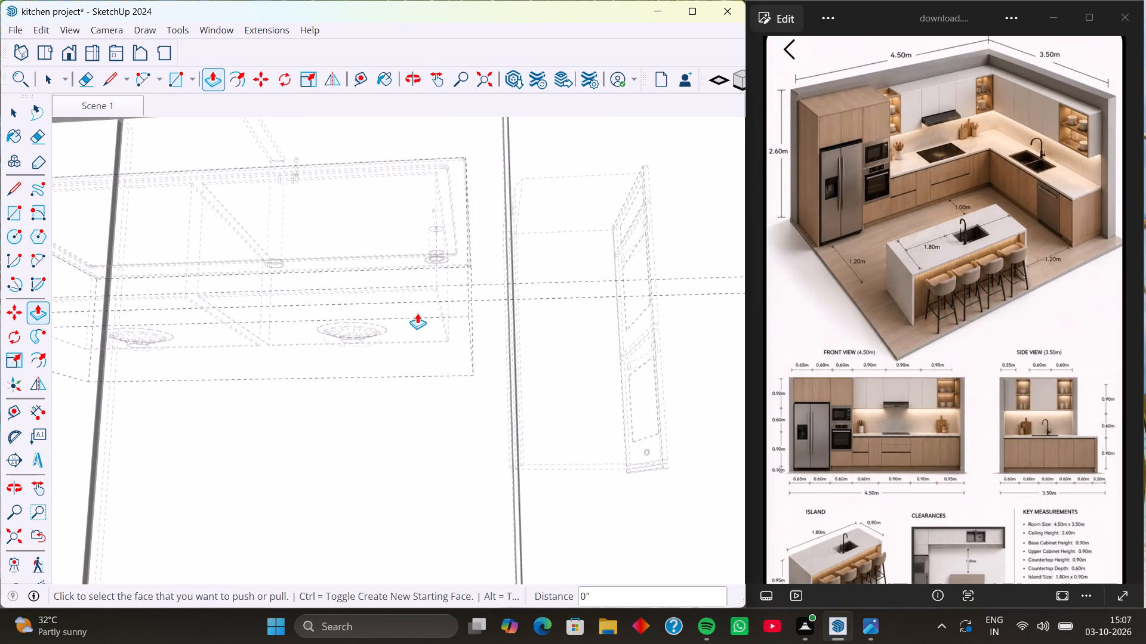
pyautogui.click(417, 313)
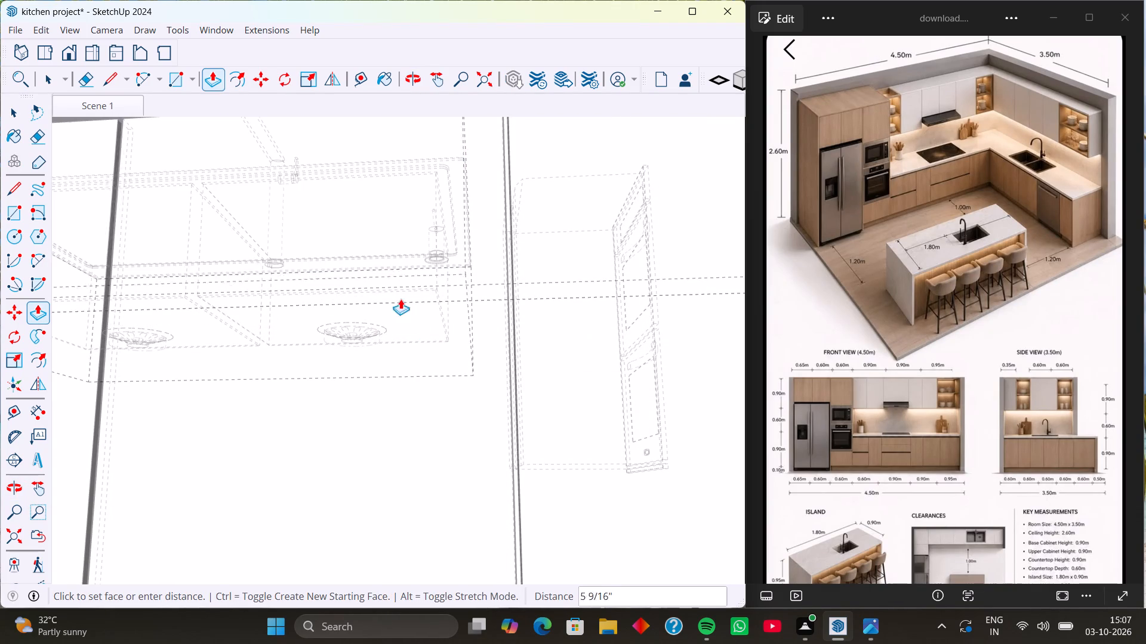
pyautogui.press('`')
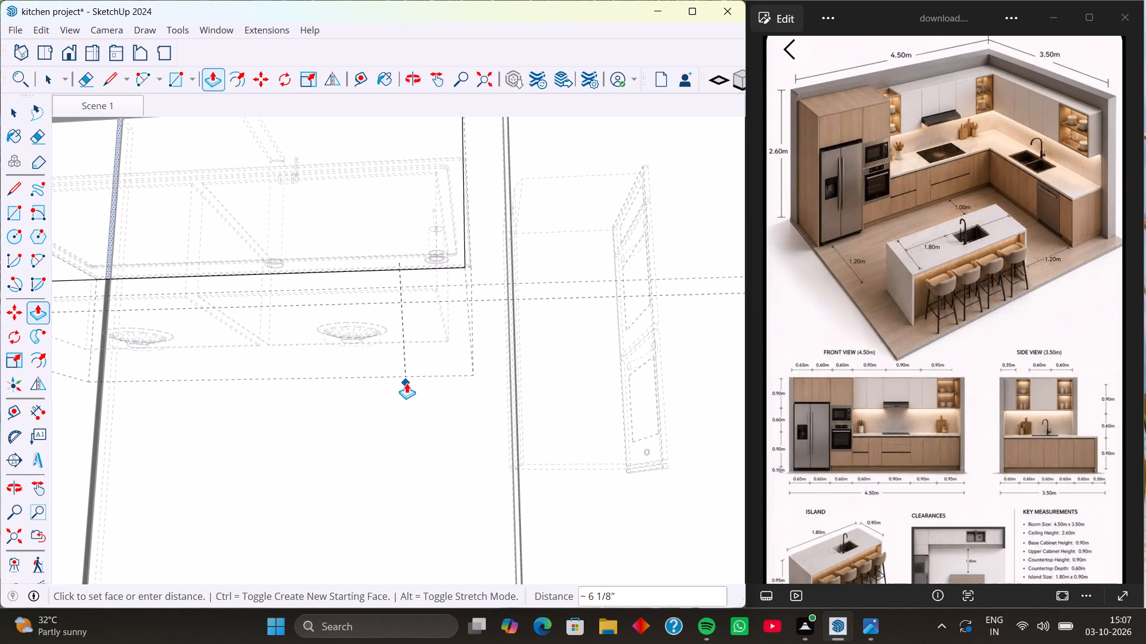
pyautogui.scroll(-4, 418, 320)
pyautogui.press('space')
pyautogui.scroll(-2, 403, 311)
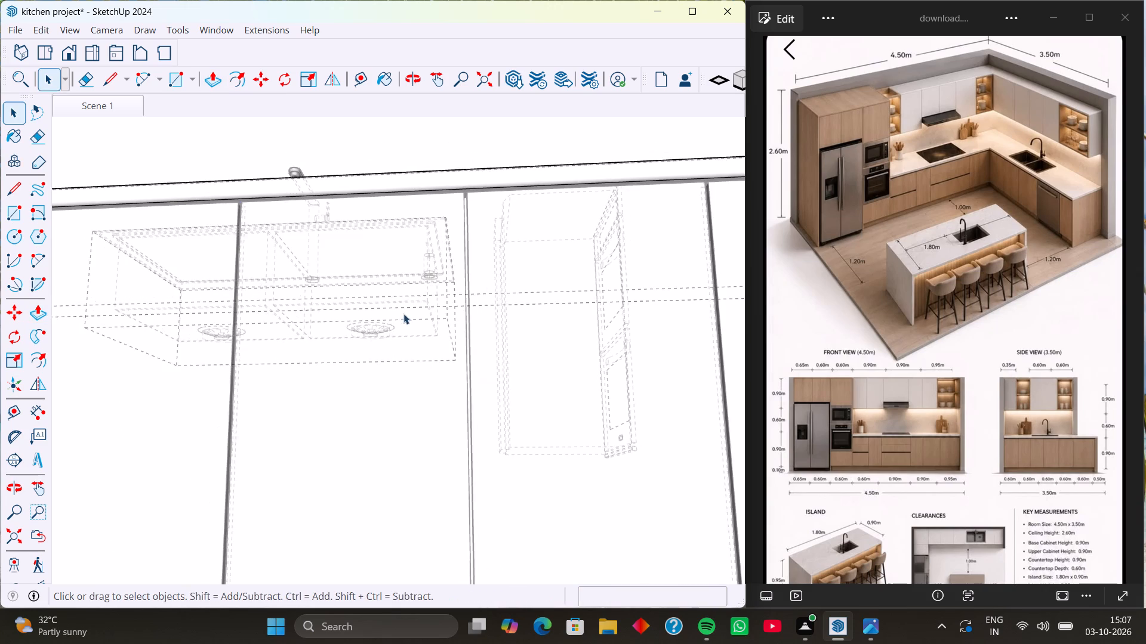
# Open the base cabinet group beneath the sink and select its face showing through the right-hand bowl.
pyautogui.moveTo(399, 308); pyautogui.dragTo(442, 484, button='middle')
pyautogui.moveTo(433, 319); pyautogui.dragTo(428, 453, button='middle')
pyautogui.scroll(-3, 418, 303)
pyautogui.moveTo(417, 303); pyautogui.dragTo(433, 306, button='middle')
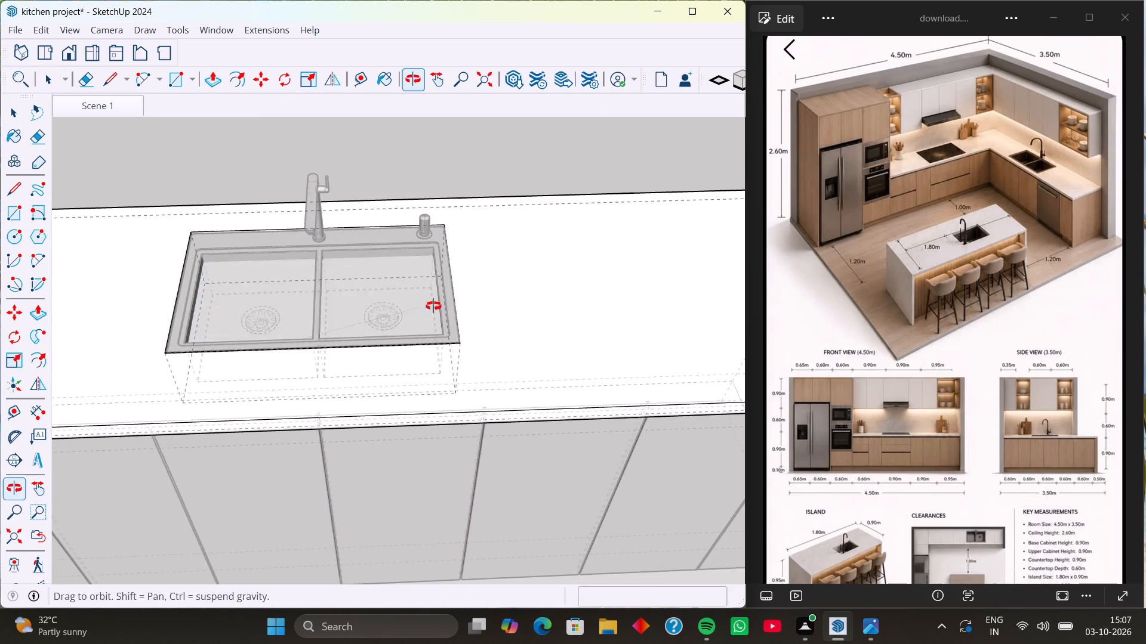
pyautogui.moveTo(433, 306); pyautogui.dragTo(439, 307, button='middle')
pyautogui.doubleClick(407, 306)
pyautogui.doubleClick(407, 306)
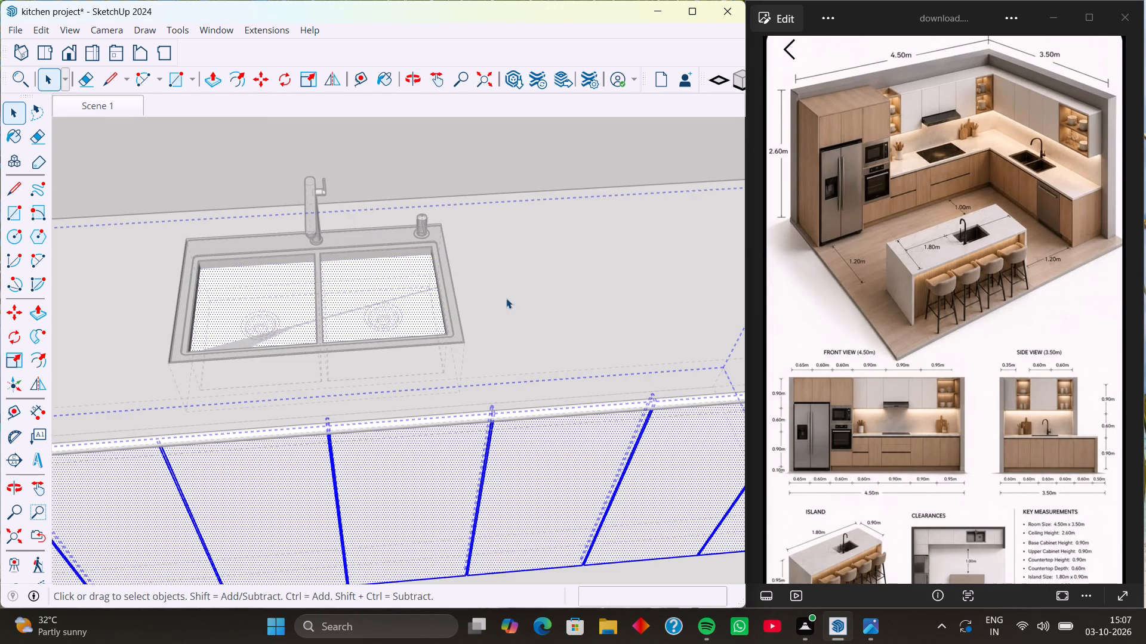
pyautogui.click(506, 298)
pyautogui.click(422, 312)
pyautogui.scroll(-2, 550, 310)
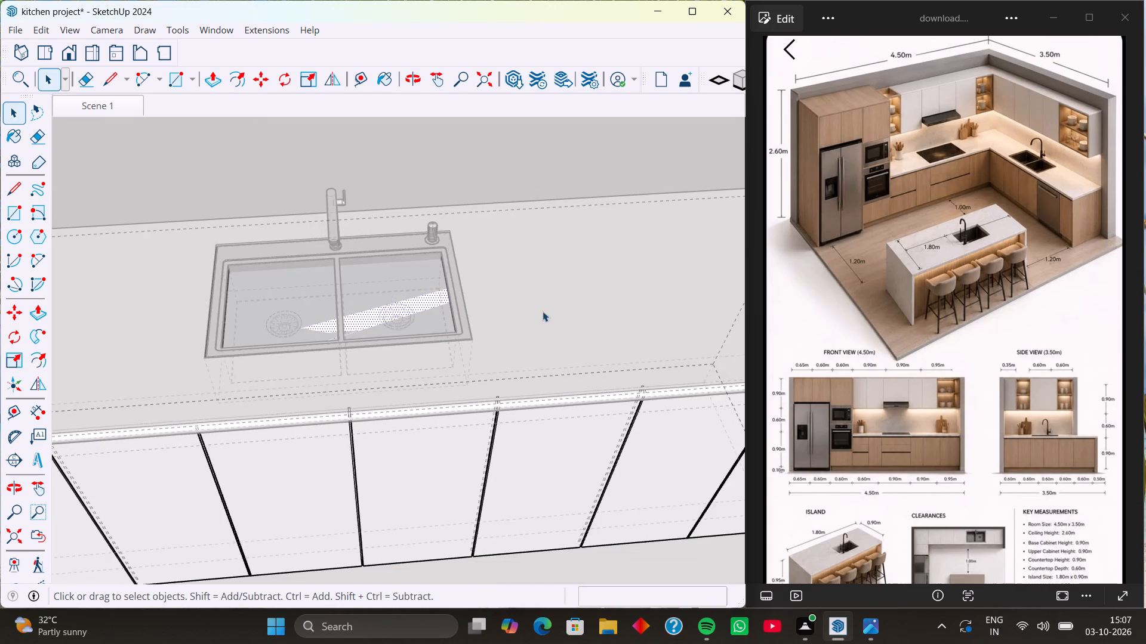
# Undo the recess and cabinet edits and the sink's placement, back to the sink raised above the uncut countertop.
pyautogui.hotkey('ctrl', 'z')
pyautogui.hotkey('ctrl', 'z')
pyautogui.hotkey('ctrl', 'z')
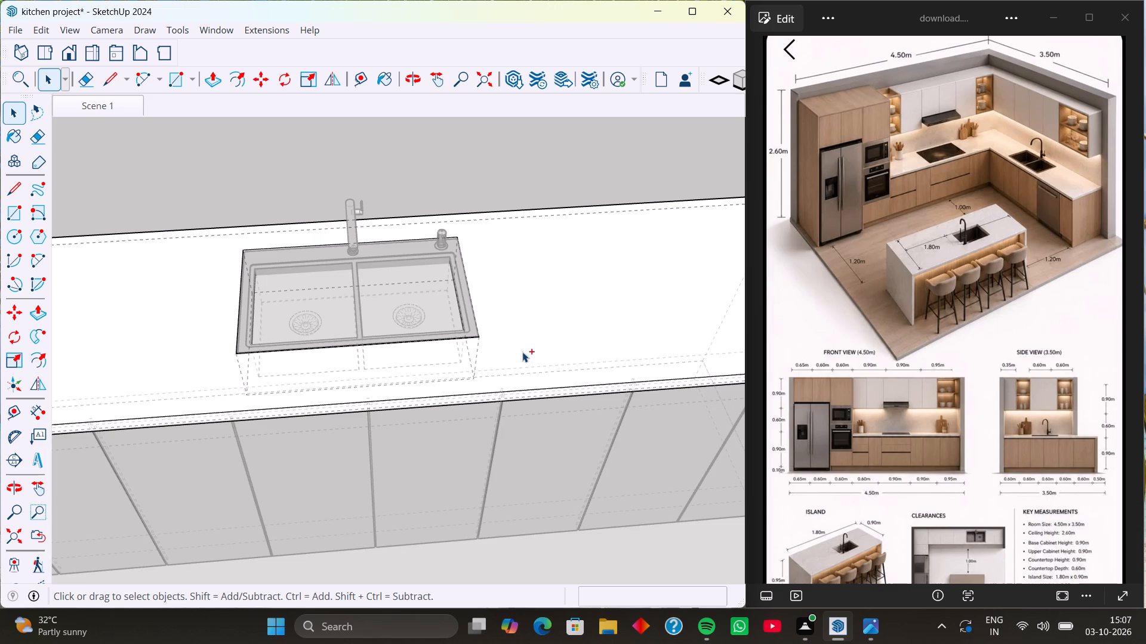
pyautogui.hotkey('ctrl', 'z')
pyautogui.hotkey('ctrl', 'z')
pyautogui.hotkey('ctrl', 'z')
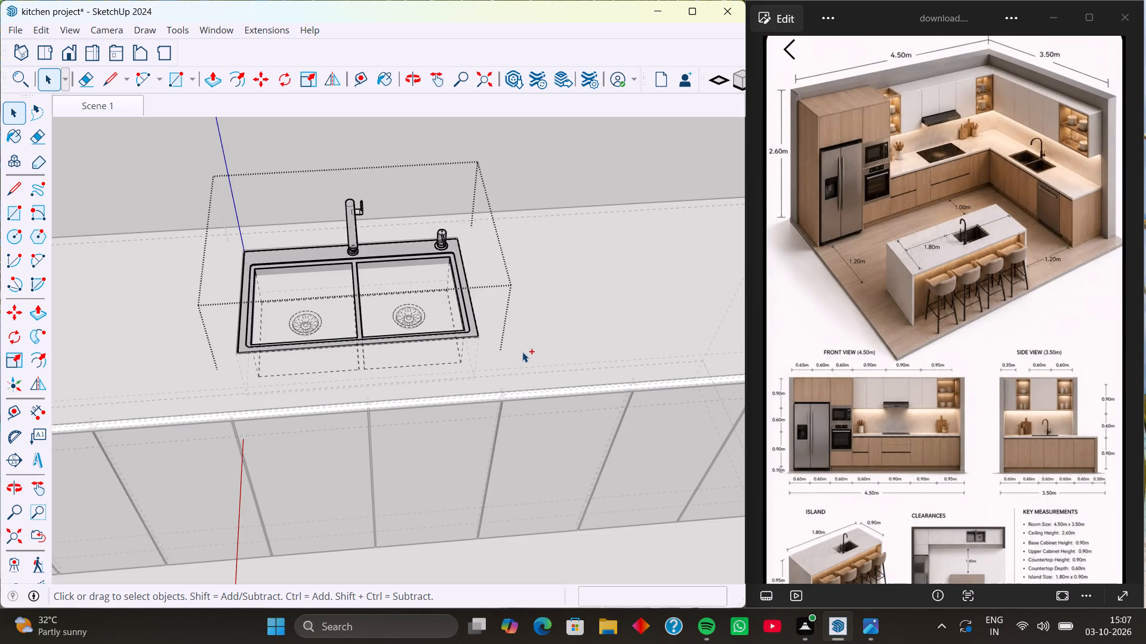
pyautogui.hotkey('ctrl', 'z')
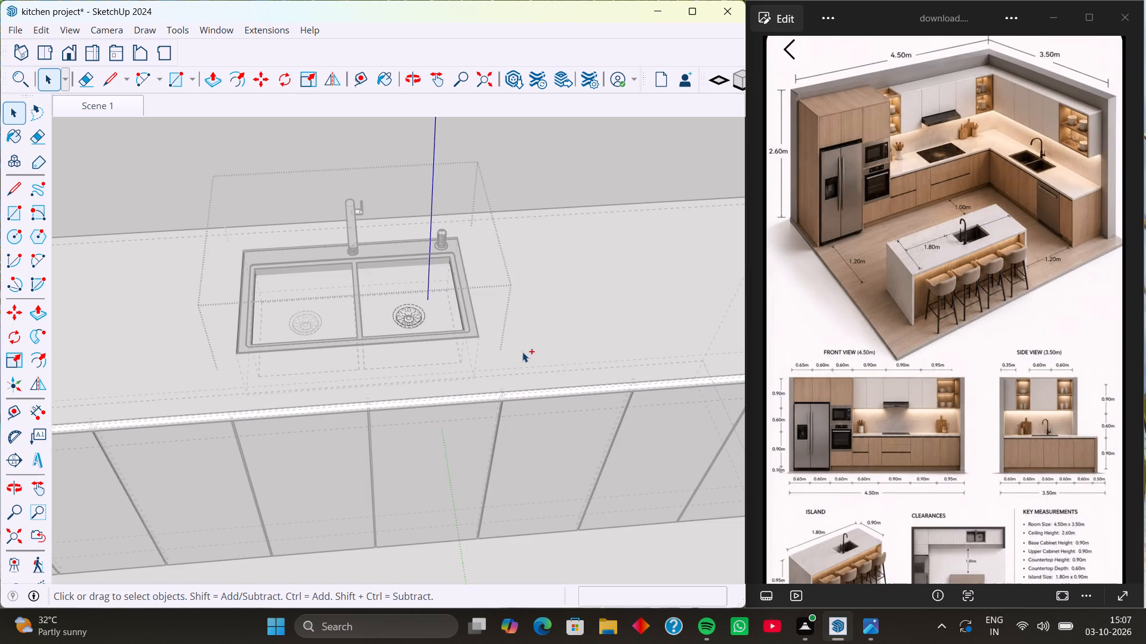
pyautogui.hotkey('ctrl', 'z')
pyautogui.hotkey('ctrl', 'z')
pyautogui.hotkey('ctrl', 'z')
pyautogui.hotkey('ctrl', 'z')
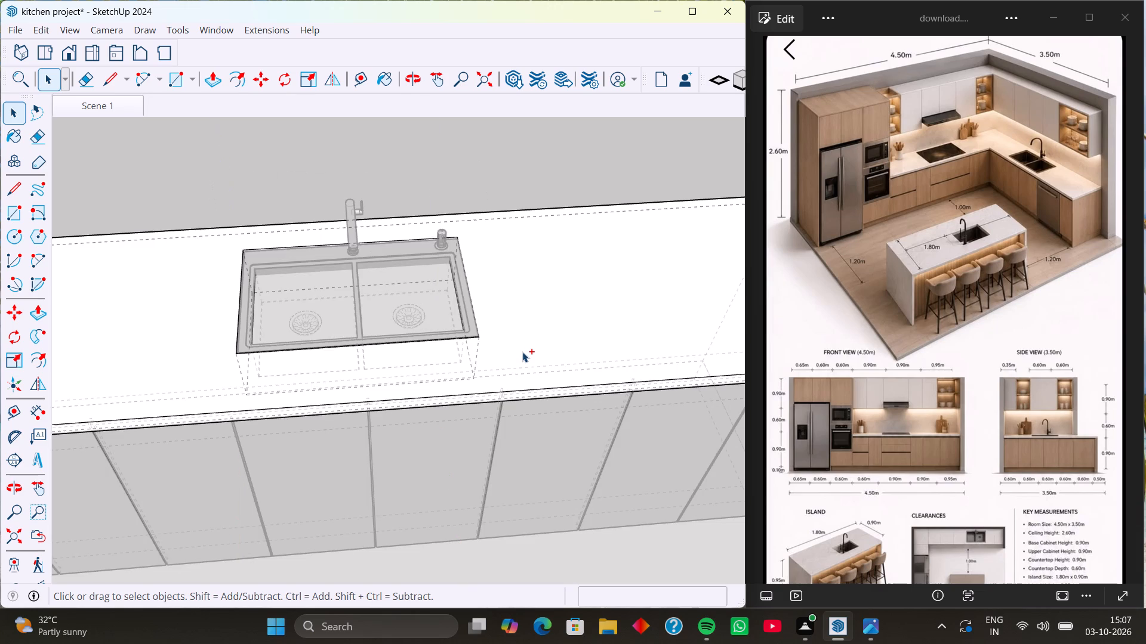
pyautogui.hotkey('ctrl', 'z')
pyautogui.hotkey('ctrl', 'z')
pyautogui.hotkey('ctrl', 'z')
pyautogui.hotkey('ctrl', 'z')
pyautogui.hotkey('ctrl', 'z')
pyautogui.hotkey('ctrl', 'z')
pyautogui.hotkey('ctrl', 'z')
pyautogui.hotkey('ctrl', 'z')
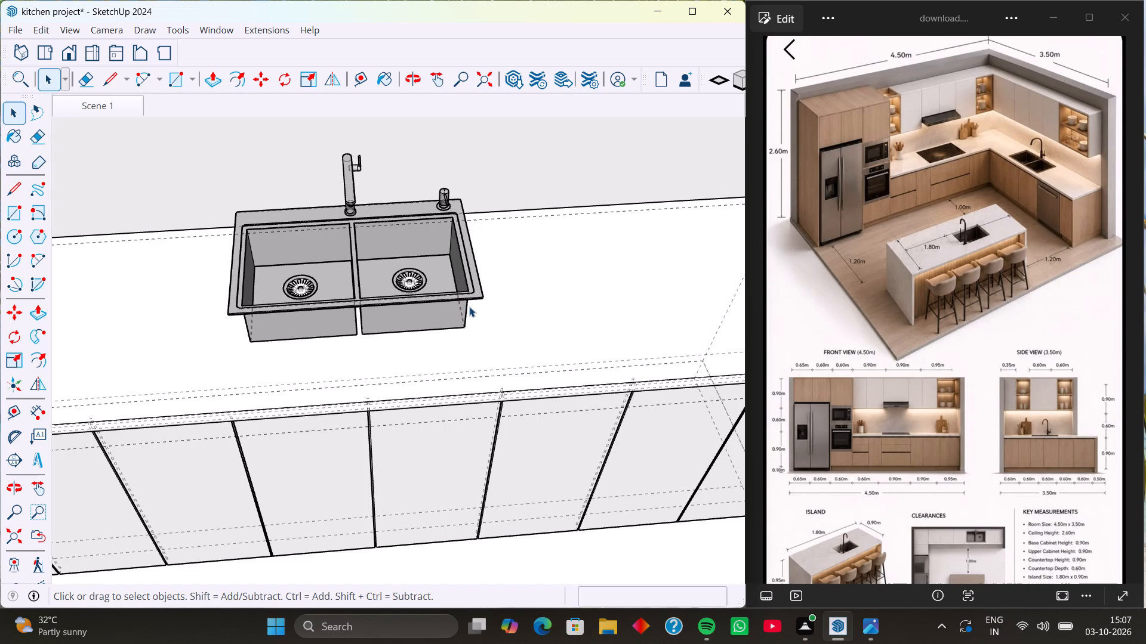
# Move the sink straight down along the vertical axis so its rim sits on the countertop surface.
pyautogui.click(450, 305)
pyautogui.moveTo(463, 317); pyautogui.dragTo(431, 237, button='middle')
pyautogui.press('m')
pyautogui.scroll(9, 491, 262)
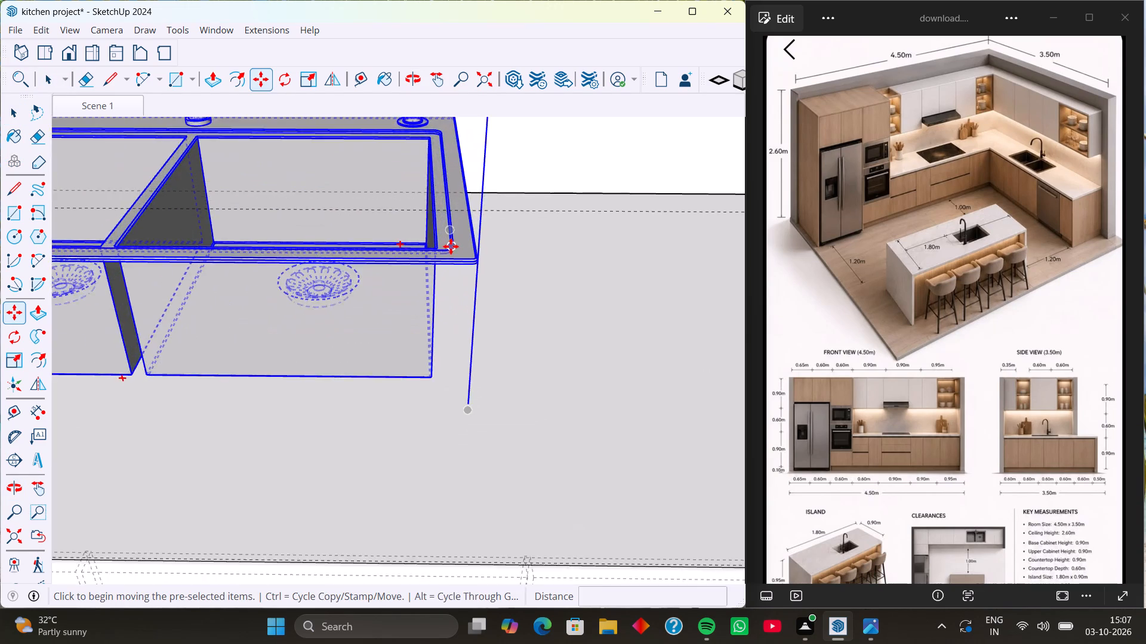
pyautogui.scroll(9, 451, 246)
pyautogui.moveTo(480, 298); pyautogui.dragTo(472, 261, button='middle')
pyautogui.scroll(1, 472, 261)
pyautogui.scroll(-3, 469, 239)
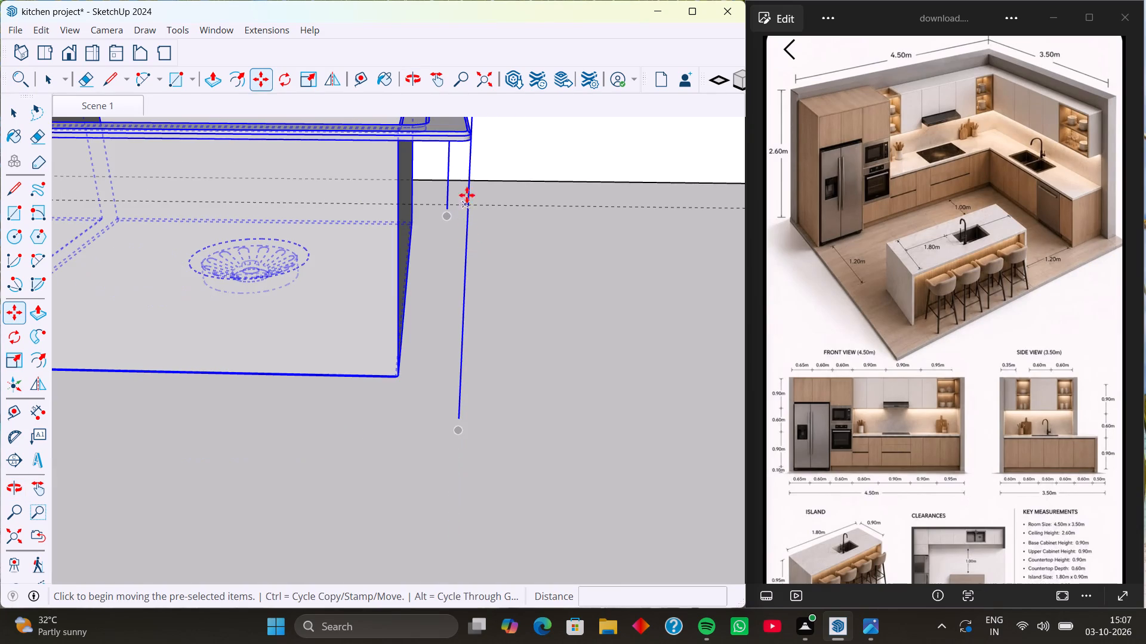
pyautogui.click(469, 142)
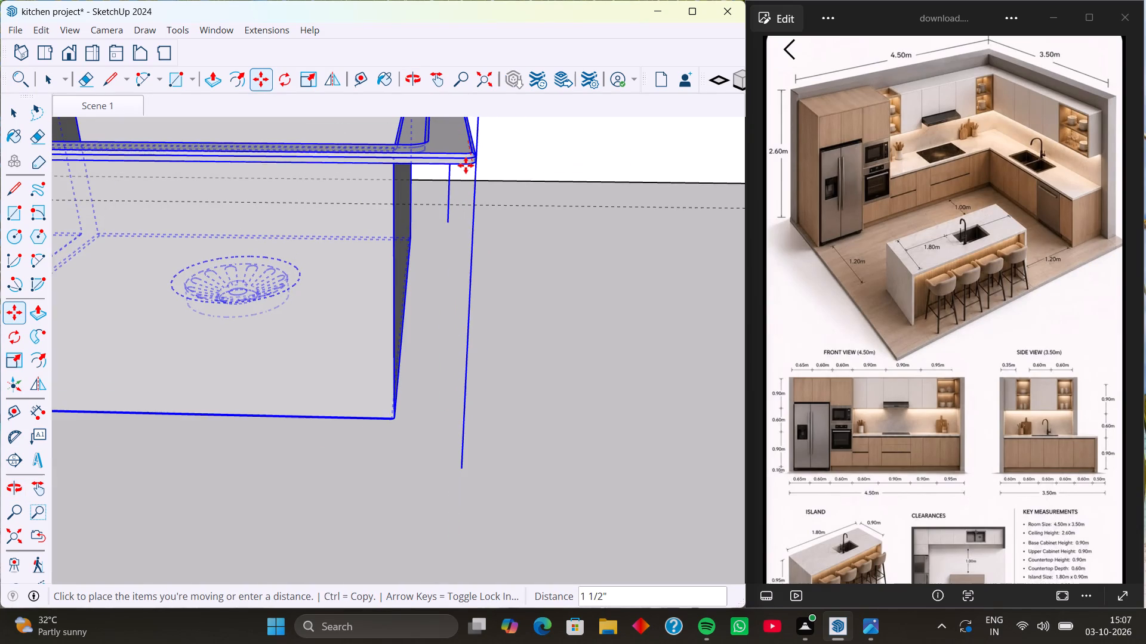
pyautogui.press('Up')
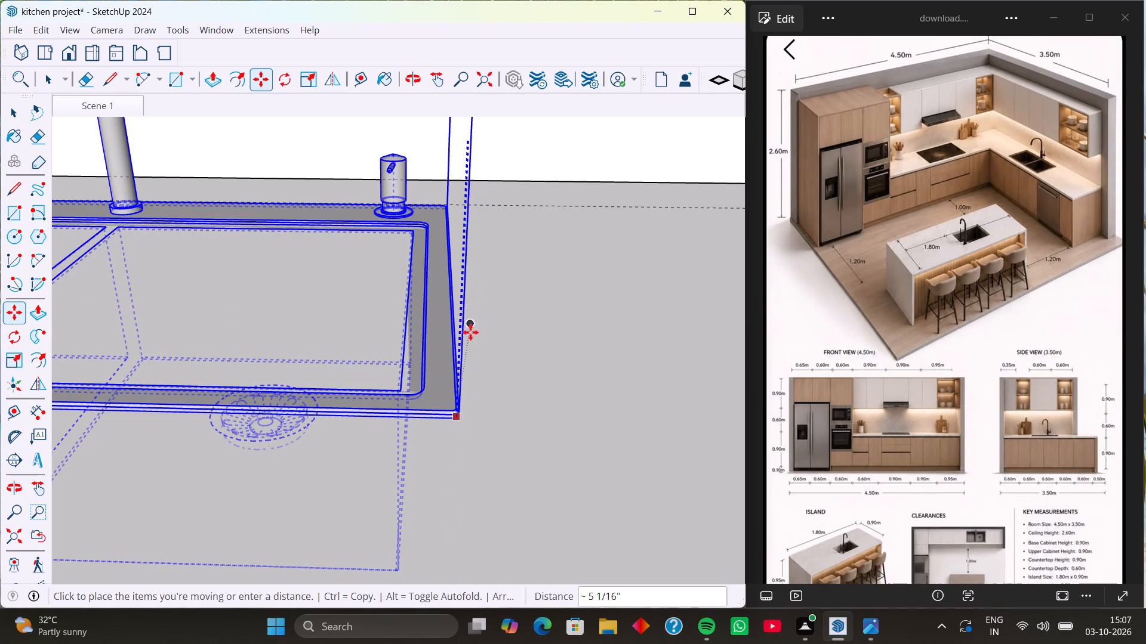
pyautogui.click(466, 379)
pyautogui.scroll(-9, 418, 294)
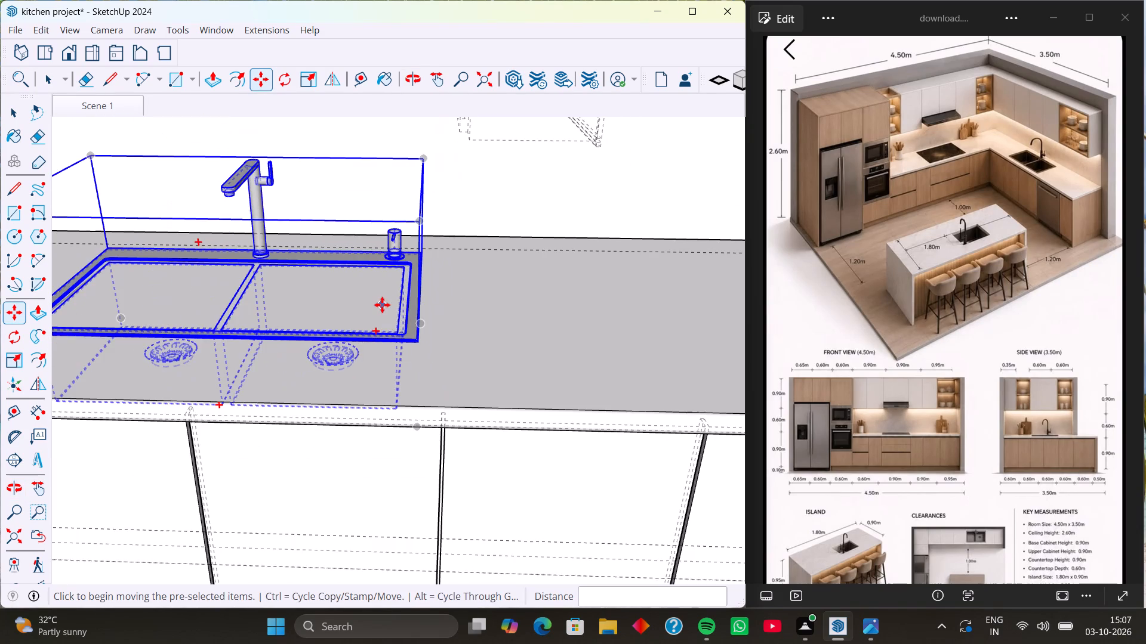
pyautogui.scroll(-3, 375, 306)
pyautogui.keyDown('shift'); pyautogui.moveTo(375, 306); pyautogui.dragTo(423, 322, button='middle'); pyautogui.keyUp('shift')
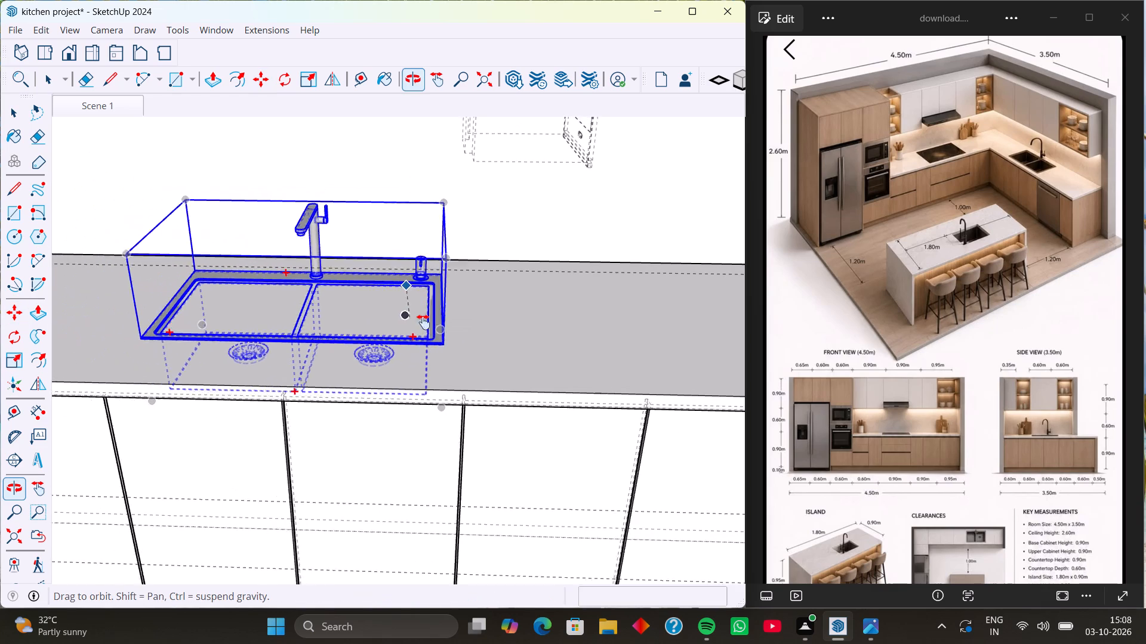
pyautogui.keyDown('shift'); pyautogui.moveTo(423, 322); pyautogui.dragTo(583, 340, button='middle'); pyautogui.keyUp('shift')
pyautogui.moveTo(514, 330); pyautogui.dragTo(544, 459, button='middle')
pyautogui.moveTo(535, 394); pyautogui.dragTo(495, 398, button='middle')
pyautogui.press('Escape')
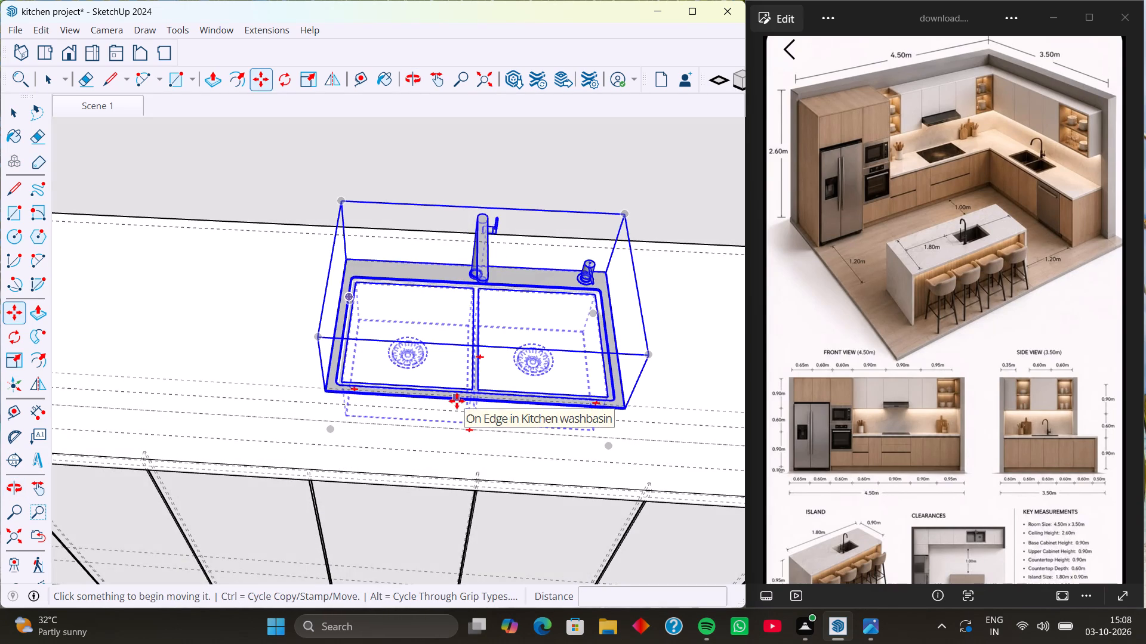
# Turn off the dashed back edges display.
pyautogui.press('k')
pyautogui.moveTo(516, 426); pyautogui.dragTo(486, 414, button='middle')
pyautogui.press('space')
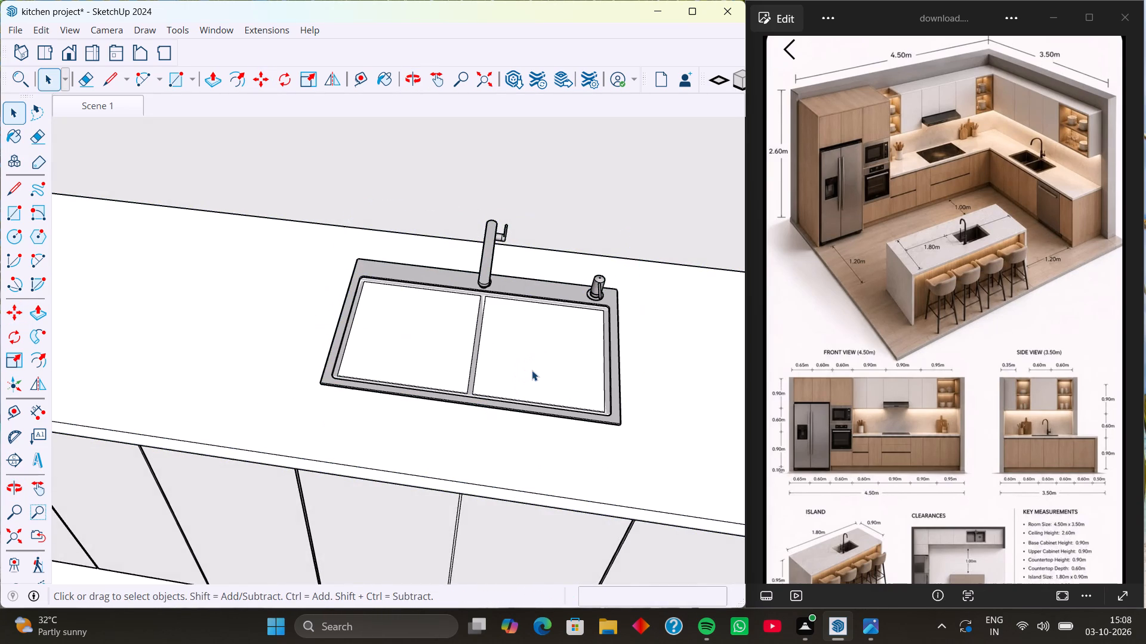
# Open the countertop group for editing and select its top face around the sink.
pyautogui.click(532, 370)
pyautogui.doubleClick(532, 370)
pyautogui.click(532, 370)
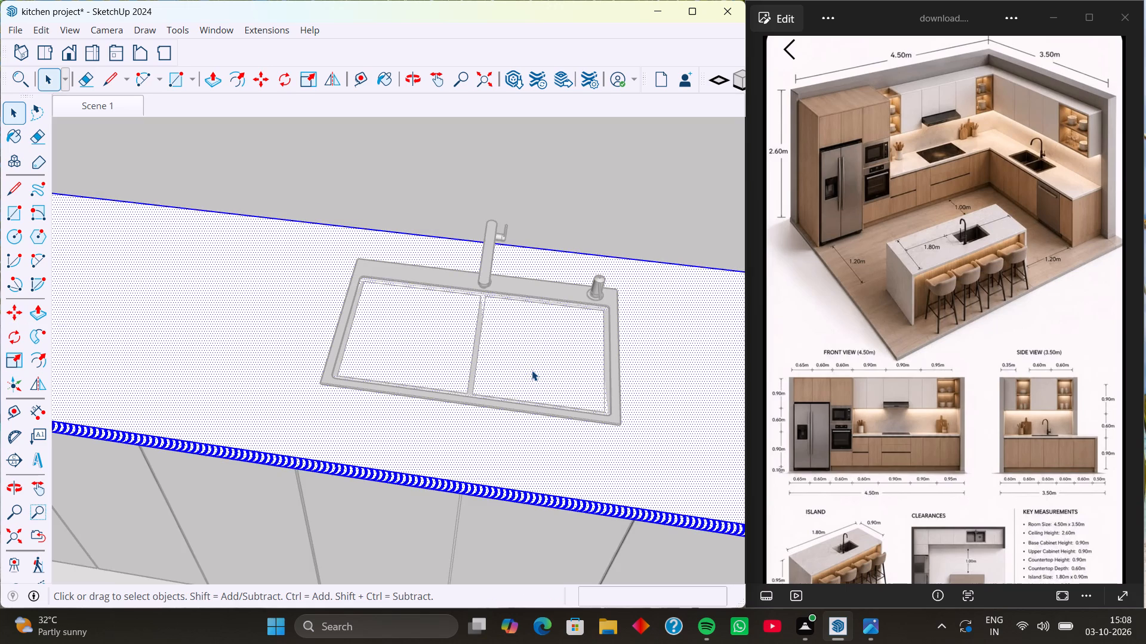
pyautogui.click(527, 371)
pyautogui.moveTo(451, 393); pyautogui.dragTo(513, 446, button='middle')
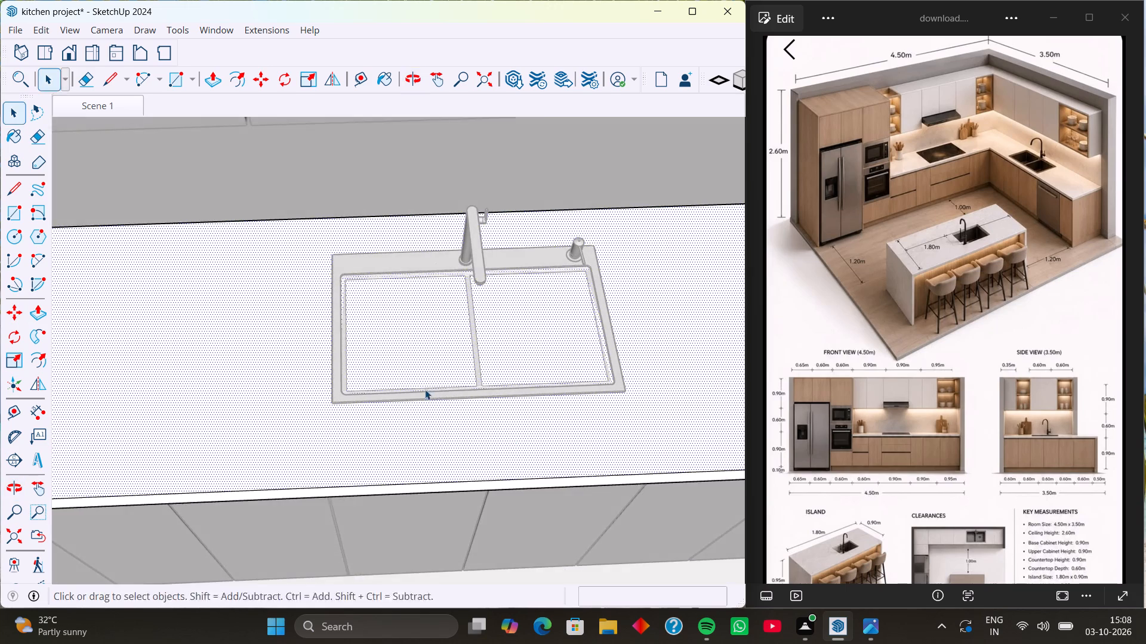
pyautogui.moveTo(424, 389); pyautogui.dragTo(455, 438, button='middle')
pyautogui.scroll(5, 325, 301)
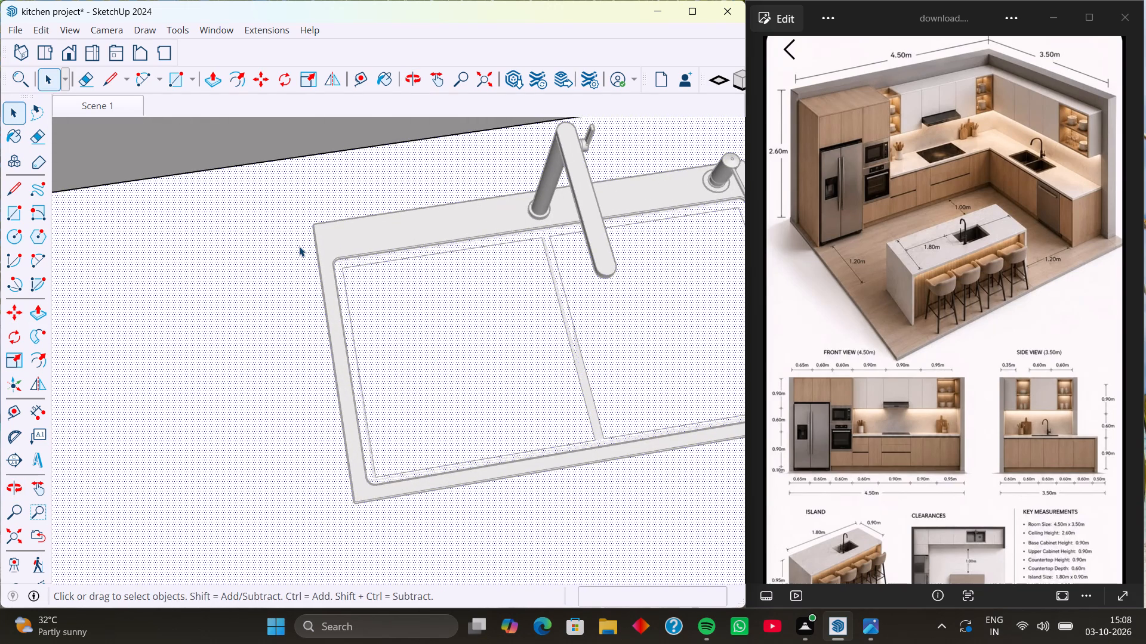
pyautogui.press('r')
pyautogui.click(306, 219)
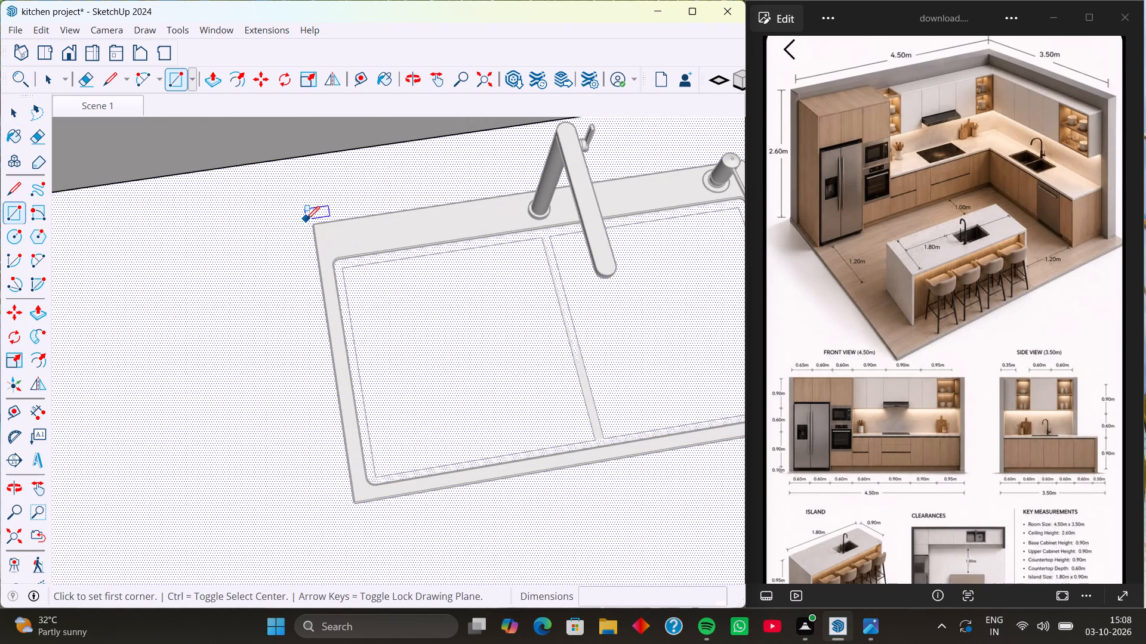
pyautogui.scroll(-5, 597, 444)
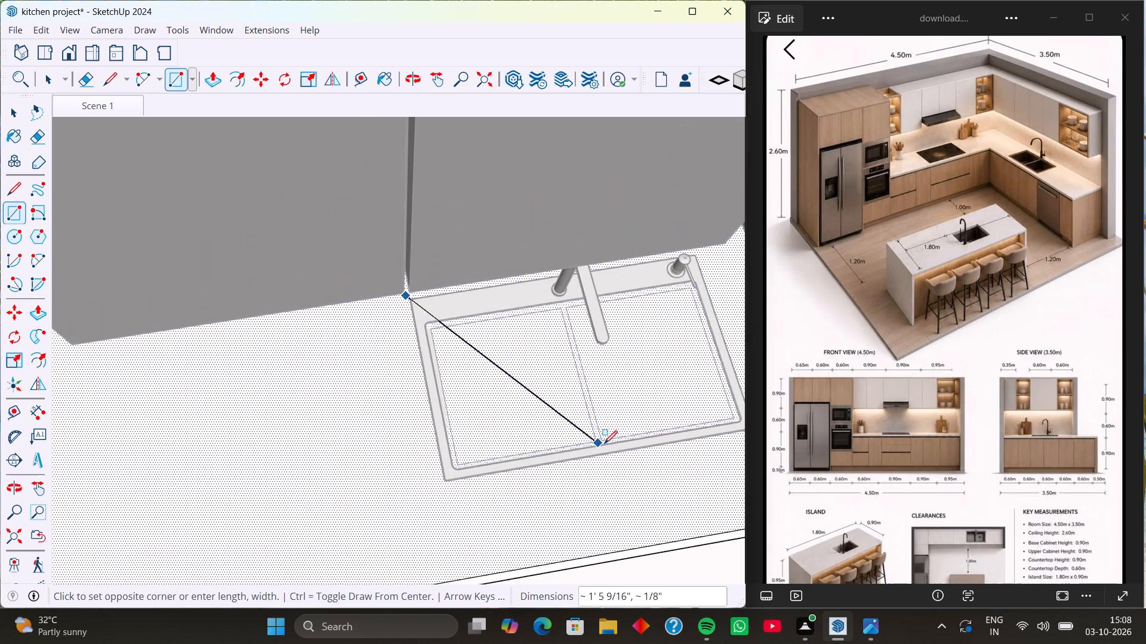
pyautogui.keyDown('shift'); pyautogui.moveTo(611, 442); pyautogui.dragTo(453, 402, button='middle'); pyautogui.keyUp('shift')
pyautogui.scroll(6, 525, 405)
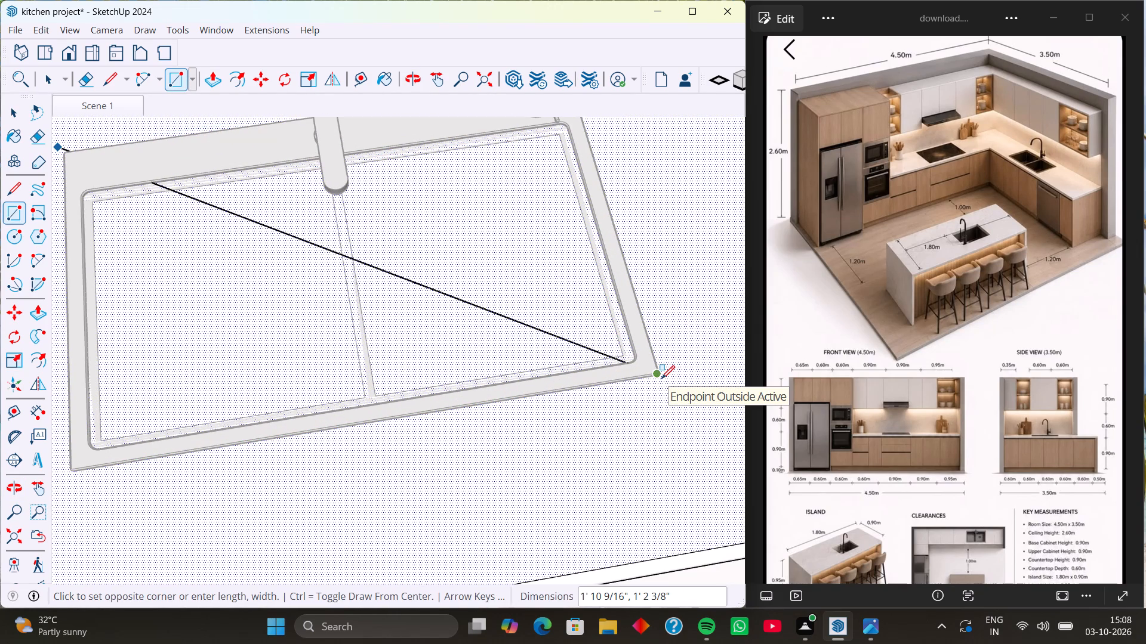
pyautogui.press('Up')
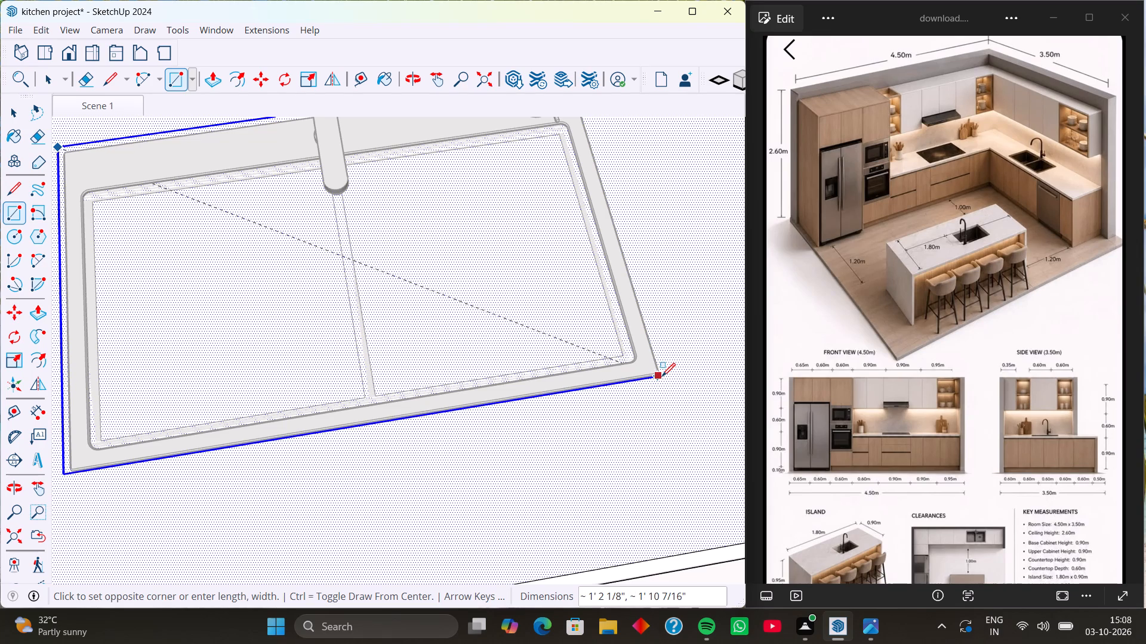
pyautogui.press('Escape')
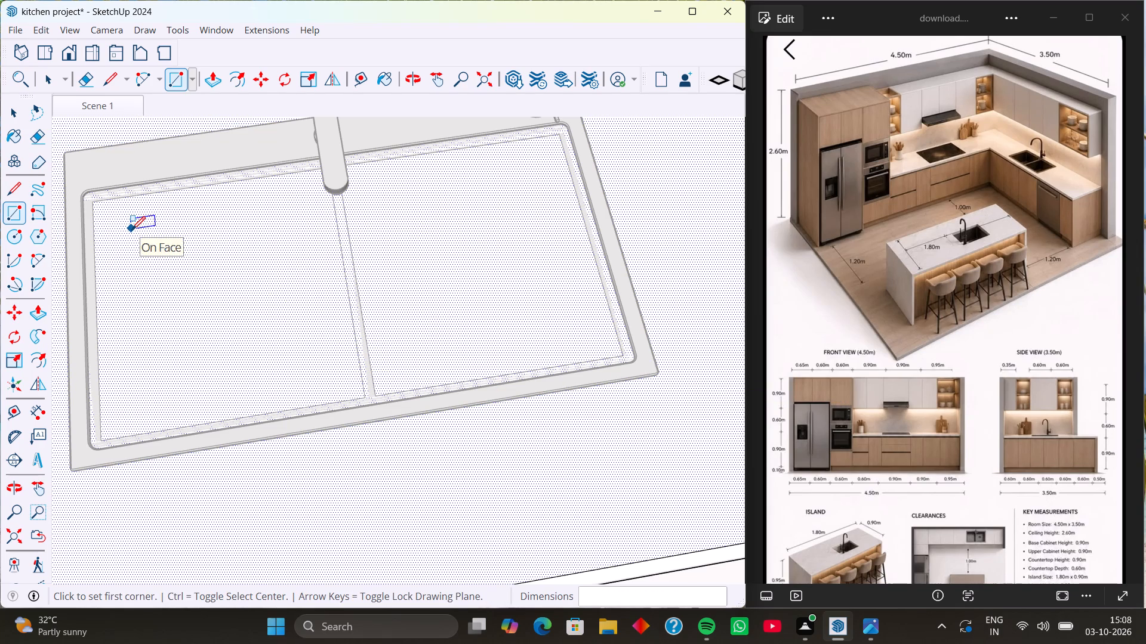
# Draw a rectangle on the countertop's top face along the sink's outer rim, about 1' 1 7/8" by 1' 10 3/16".
pyautogui.keyDown('shift'); pyautogui.moveTo(132, 230); pyautogui.dragTo(255, 281, button='middle'); pyautogui.keyUp('shift')
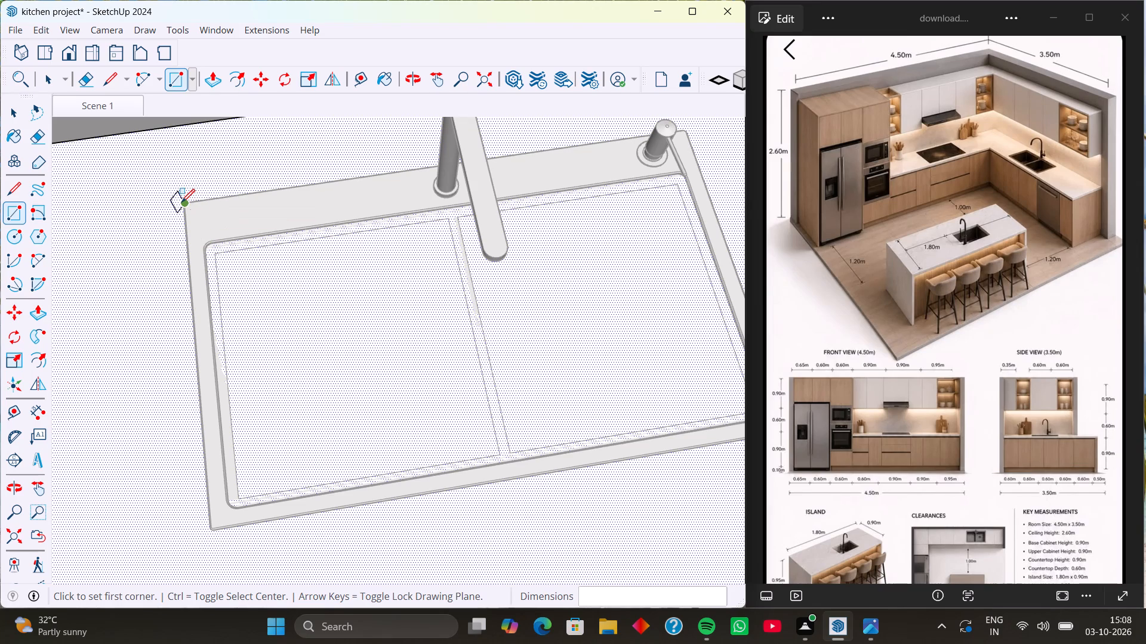
pyautogui.click(181, 202)
pyautogui.press('Down')
pyautogui.press('Up')
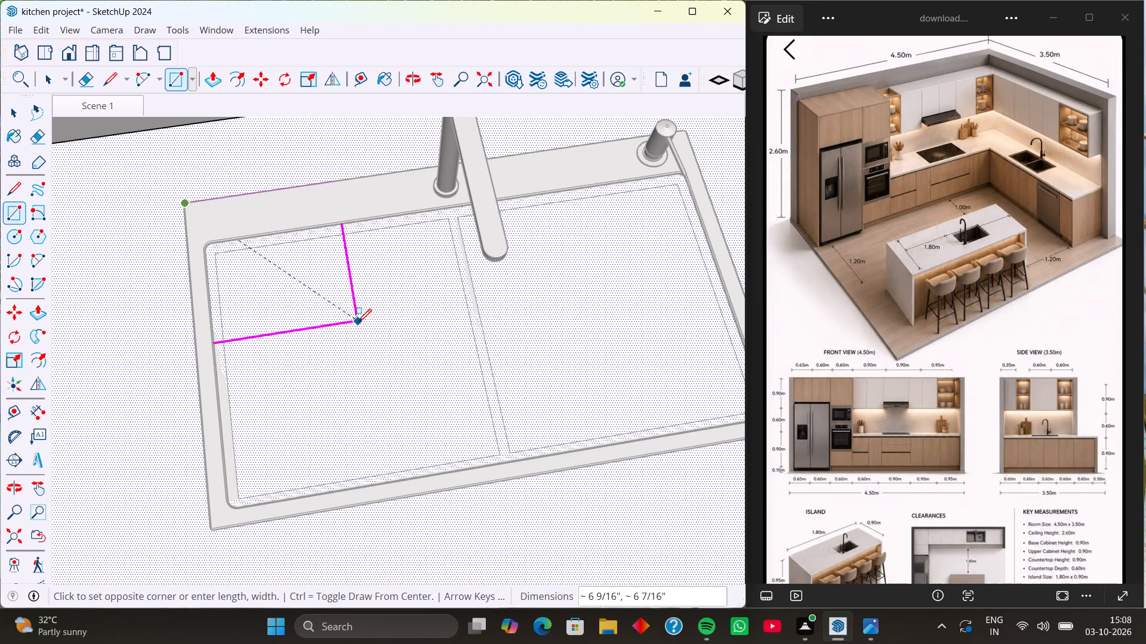
pyautogui.keyDown('shift'); pyautogui.moveTo(626, 420); pyautogui.dragTo(575, 410, button='middle'); pyautogui.keyUp('shift')
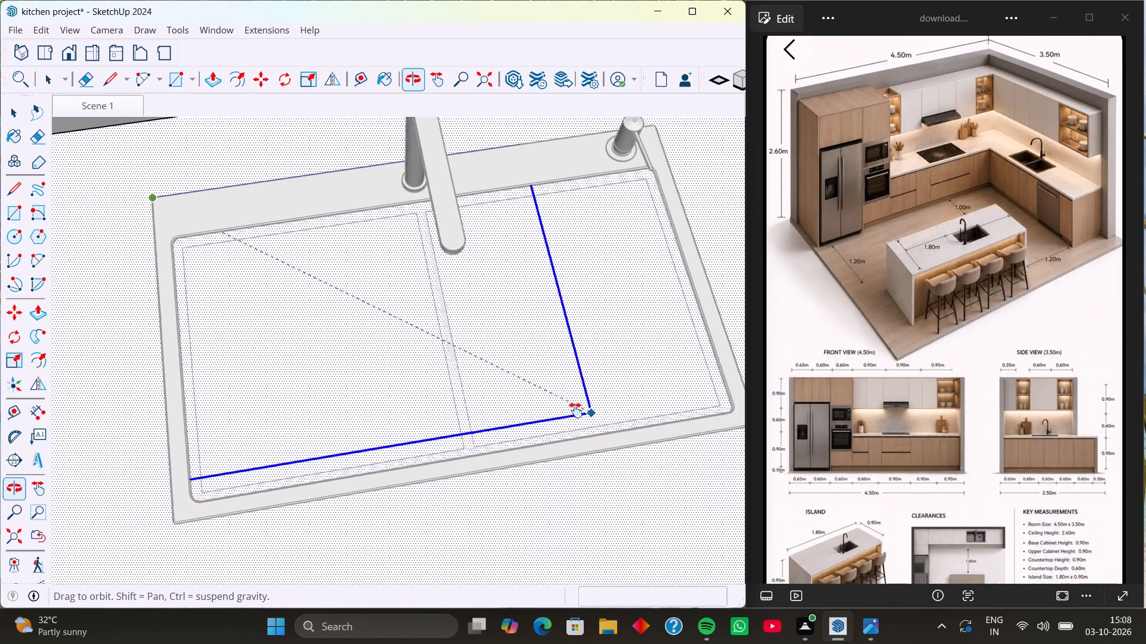
pyautogui.keyDown('shift'); pyautogui.moveTo(575, 410); pyautogui.dragTo(467, 349, button='middle'); pyautogui.keyUp('shift')
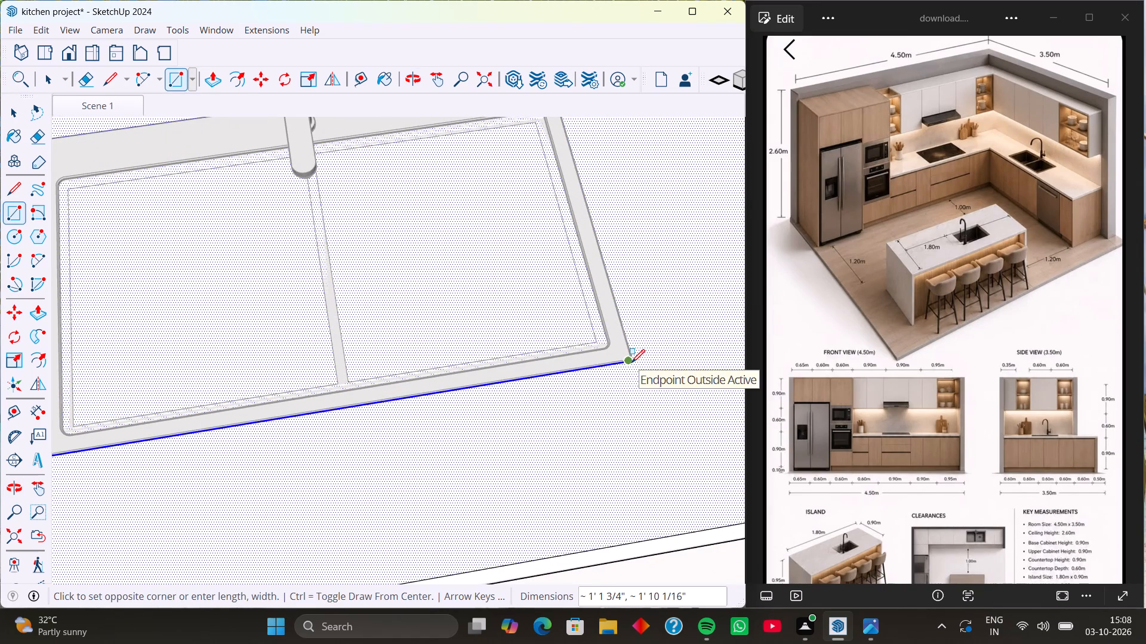
pyautogui.click(634, 362)
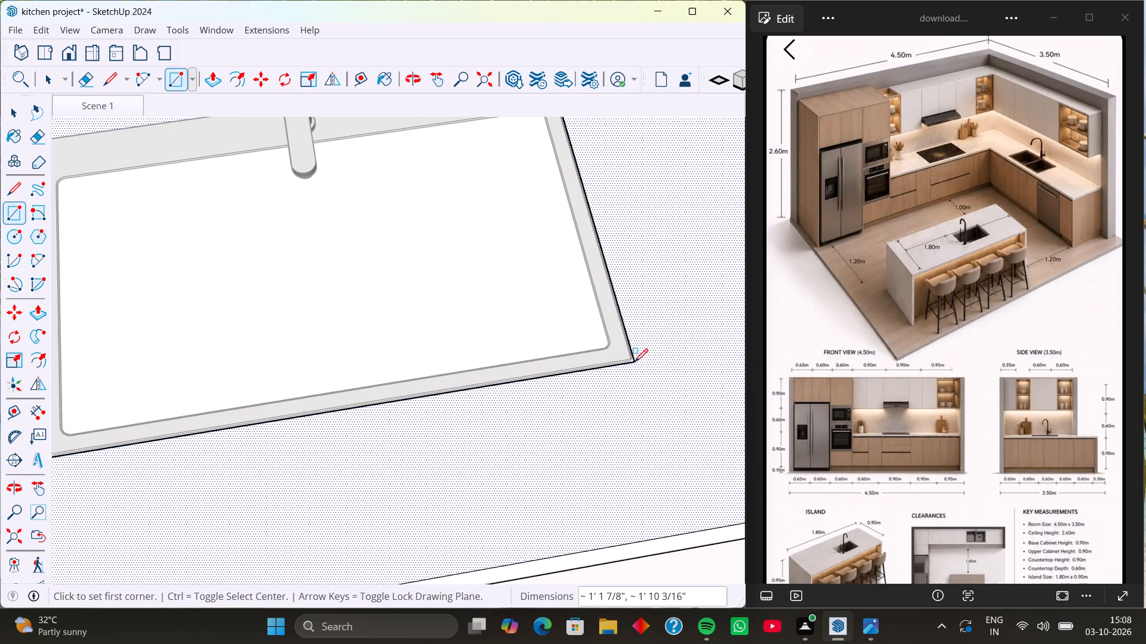
# Show the dashed back edges and push the rectangle's face 5 5/8" down to below the sink bowls.
pyautogui.press('p')
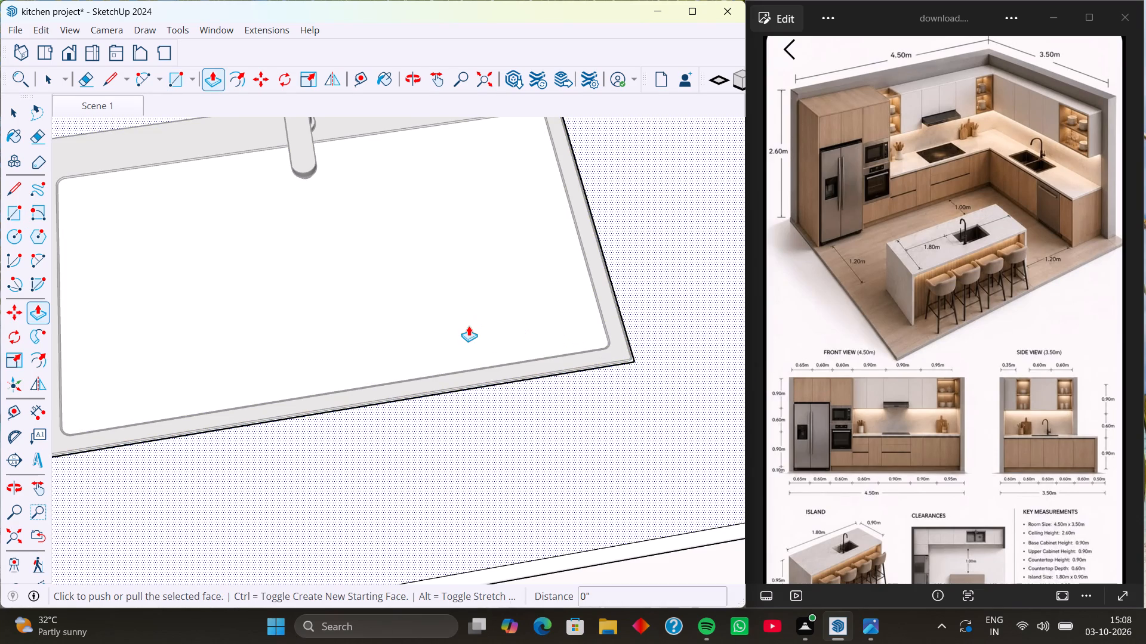
pyautogui.press('space')
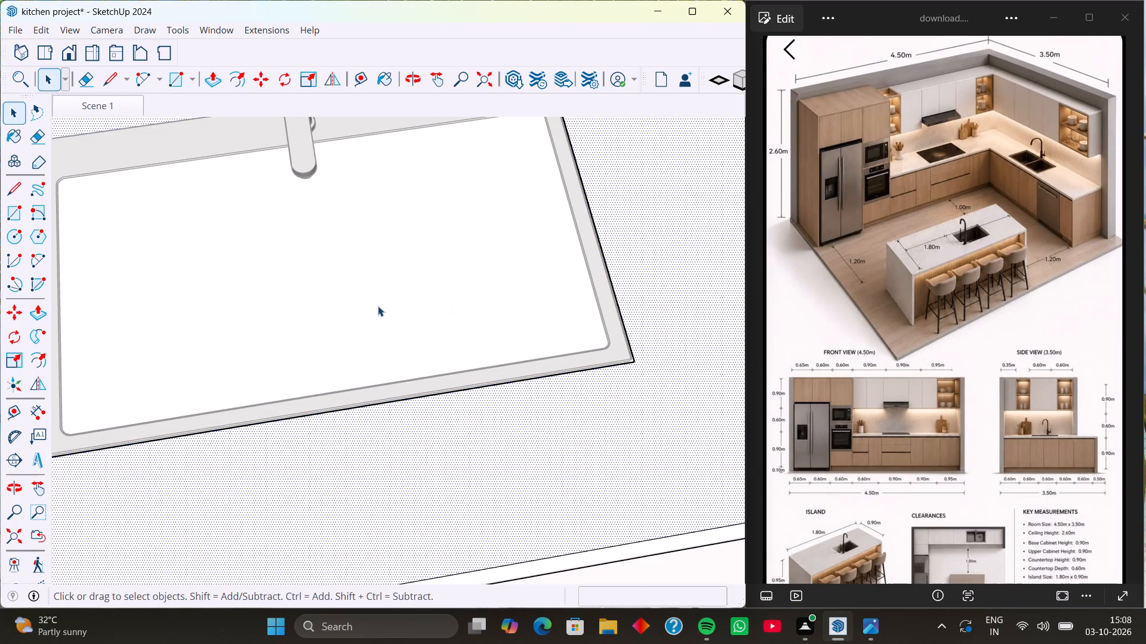
pyautogui.click(378, 306)
pyautogui.press('p')
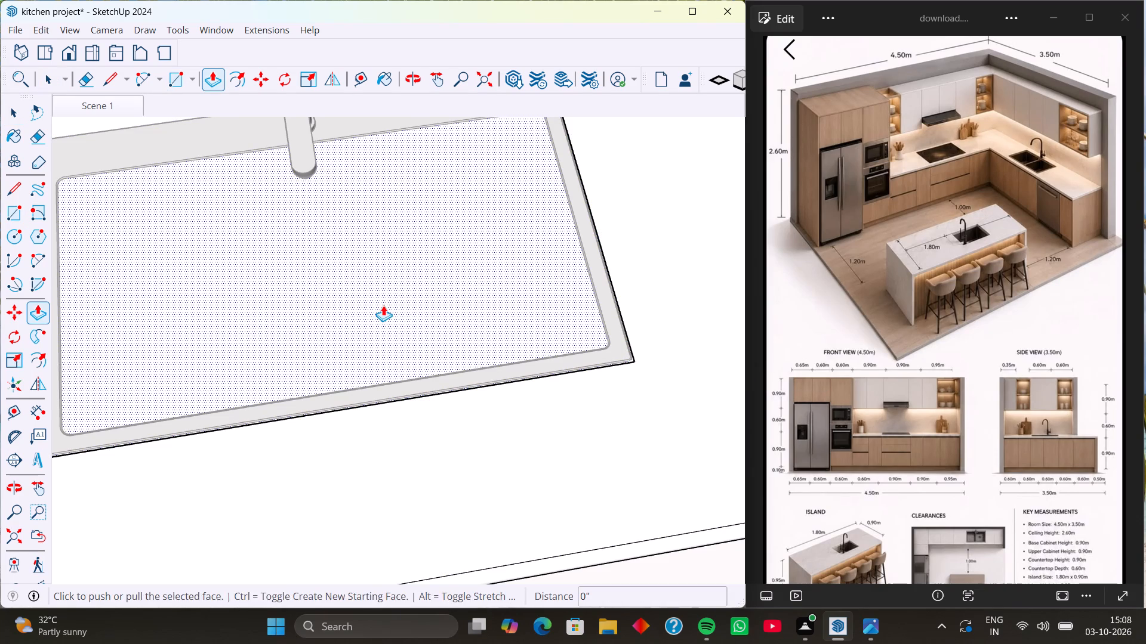
pyautogui.click(383, 305)
pyautogui.press('k')
pyautogui.moveTo(433, 396); pyautogui.dragTo(401, 239, button='middle')
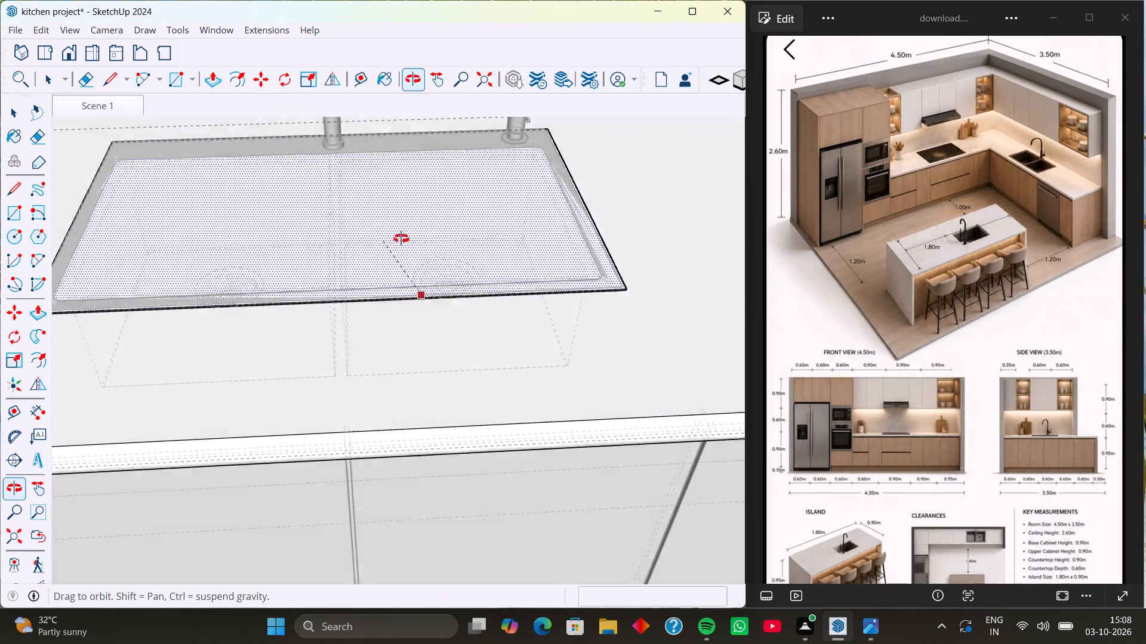
pyautogui.moveTo(401, 239); pyautogui.dragTo(399, 222, button='middle')
pyautogui.moveTo(414, 364); pyautogui.dragTo(403, 271, button='middle')
pyautogui.scroll(4, 400, 329)
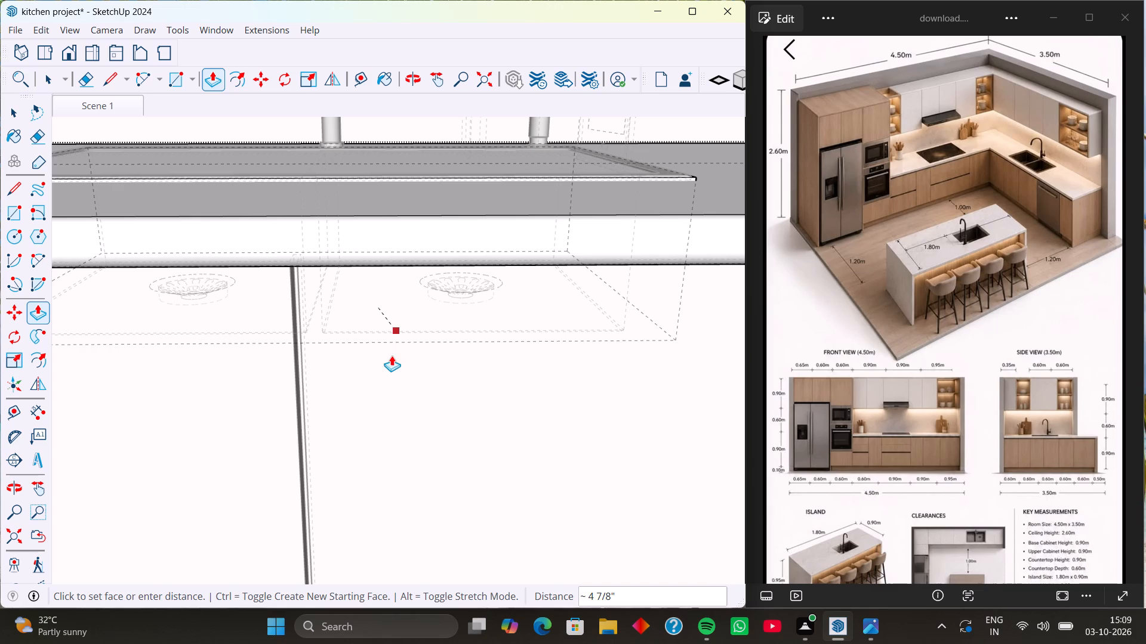
pyautogui.scroll(2, 376, 355)
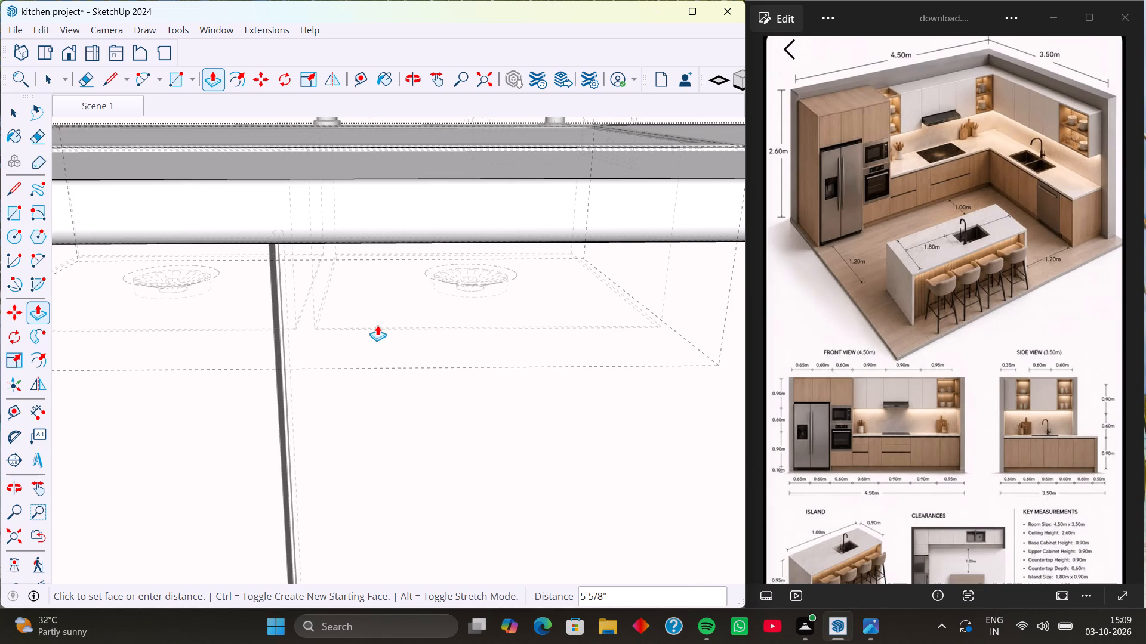
pyautogui.click(377, 325)
# Pull the face inside the sink rim 6 1/2" up above the countertop with Push/Pull.
pyautogui.moveTo(408, 301); pyautogui.dragTo(413, 444, button='middle')
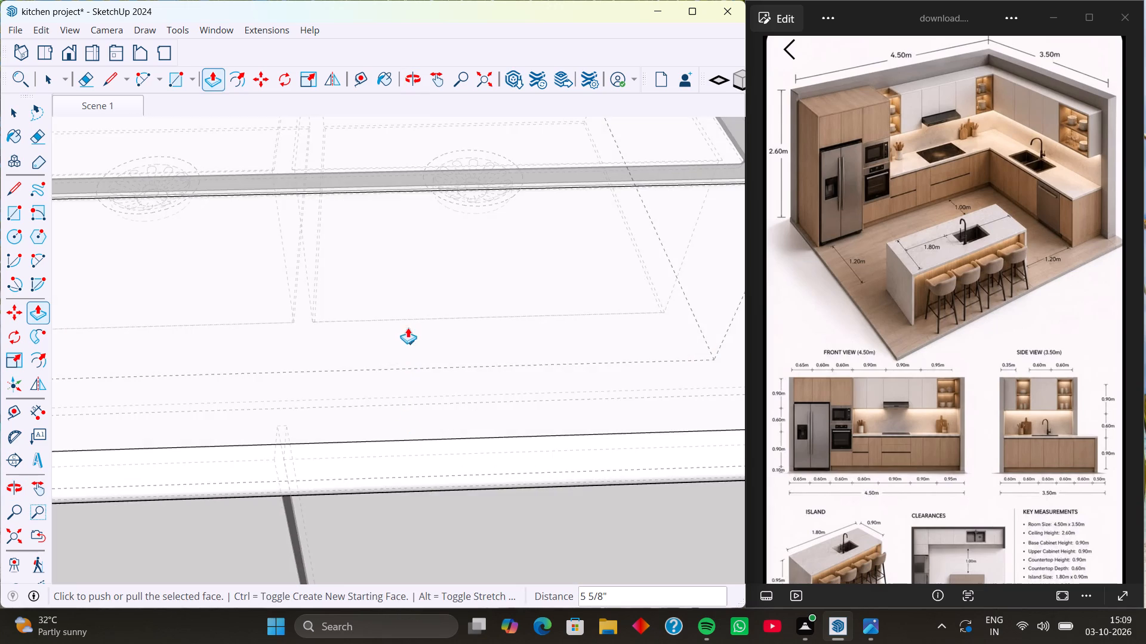
pyautogui.scroll(-9, 403, 334)
pyautogui.moveTo(410, 314); pyautogui.dragTo(420, 428, button='middle')
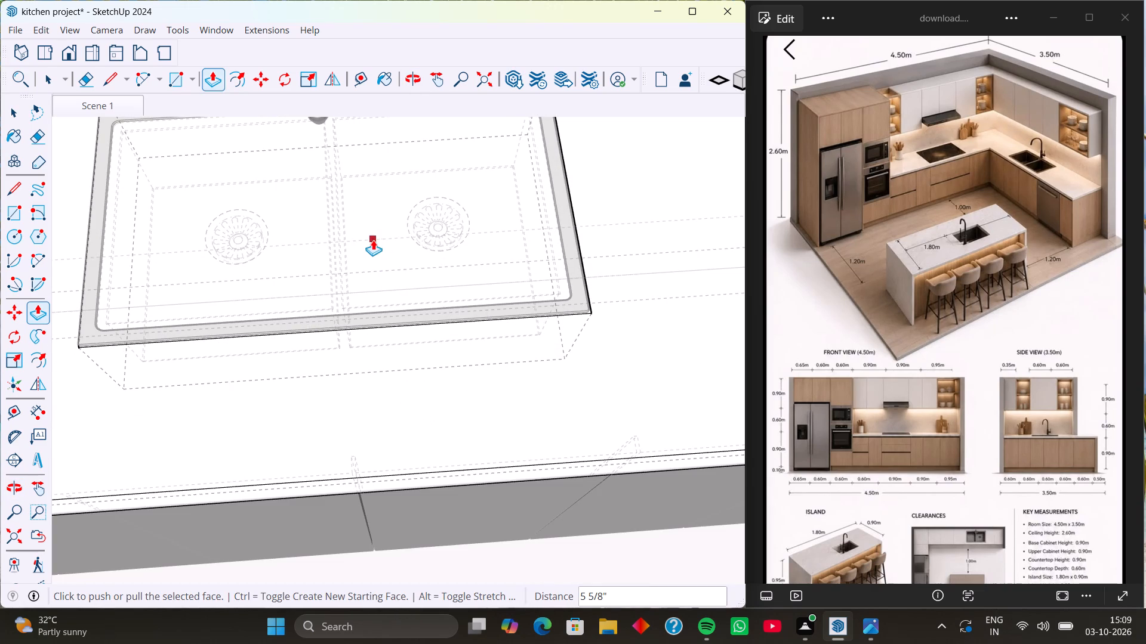
pyautogui.press('space')
pyautogui.click(371, 241)
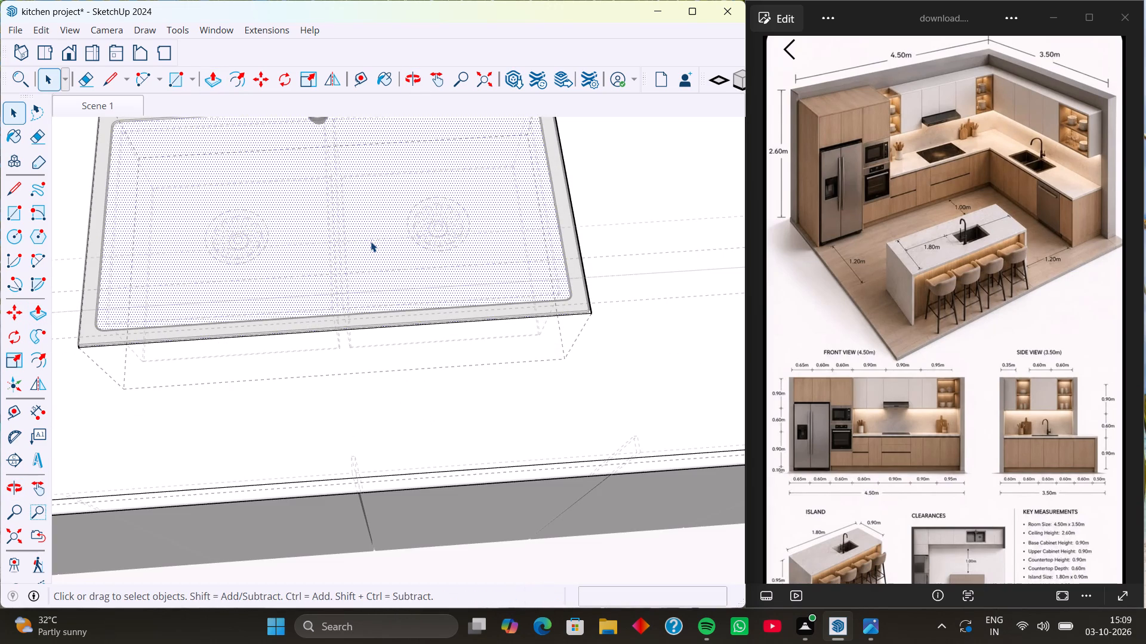
pyautogui.press('p')
pyautogui.click(371, 241)
pyautogui.scroll(-7, 359, 209)
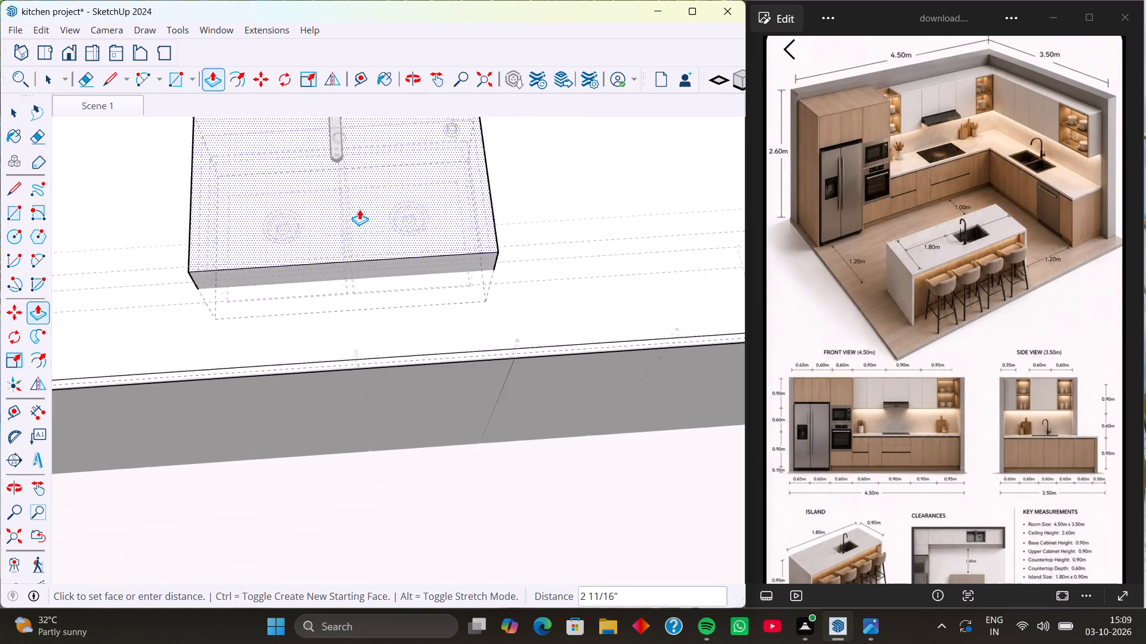
pyautogui.scroll(-2, 359, 209)
pyautogui.keyDown('shift'); pyautogui.moveTo(359, 209); pyautogui.dragTo(421, 298, button='middle'); pyautogui.keyUp('shift')
pyautogui.moveTo(421, 298); pyautogui.dragTo(395, 177, button='middle')
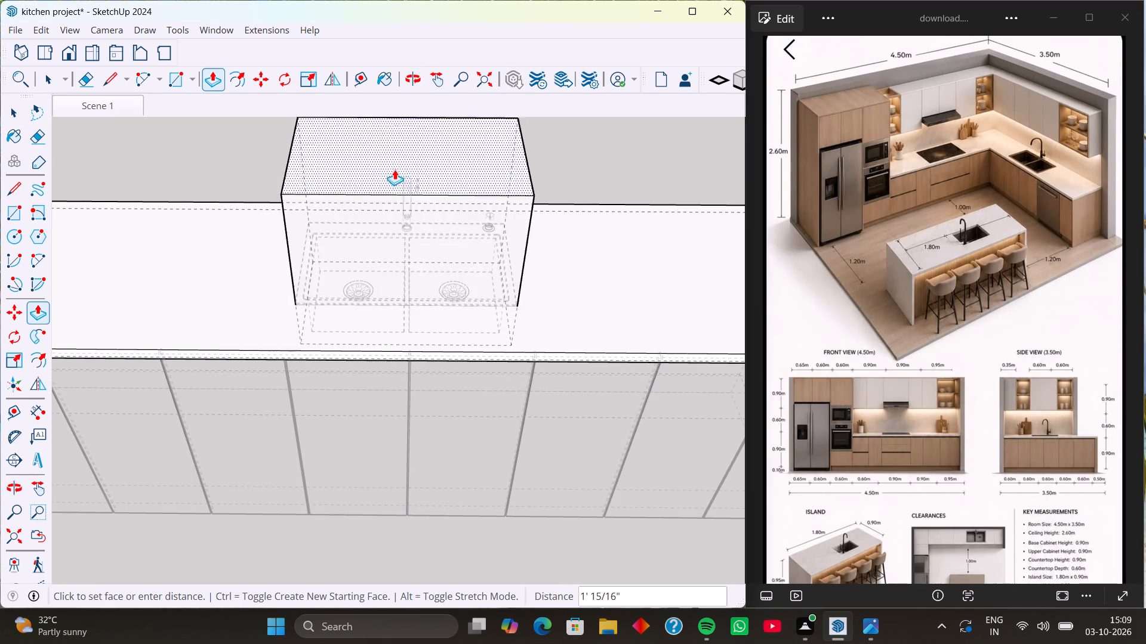
pyautogui.click(401, 208)
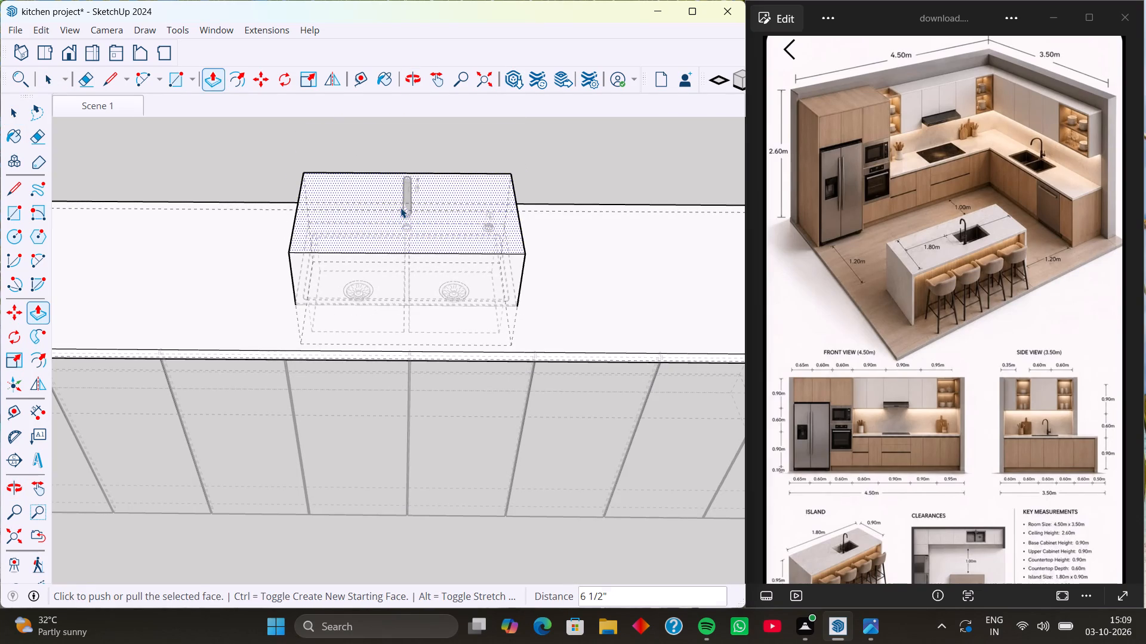
# Select all connected faces and edges of the box around the sink, hide the dashed back edges, and group the box.
pyautogui.press('space')
pyautogui.tripleClick(398, 241)
pyautogui.tripleClick(398, 241)
pyautogui.doubleClick(398, 241)
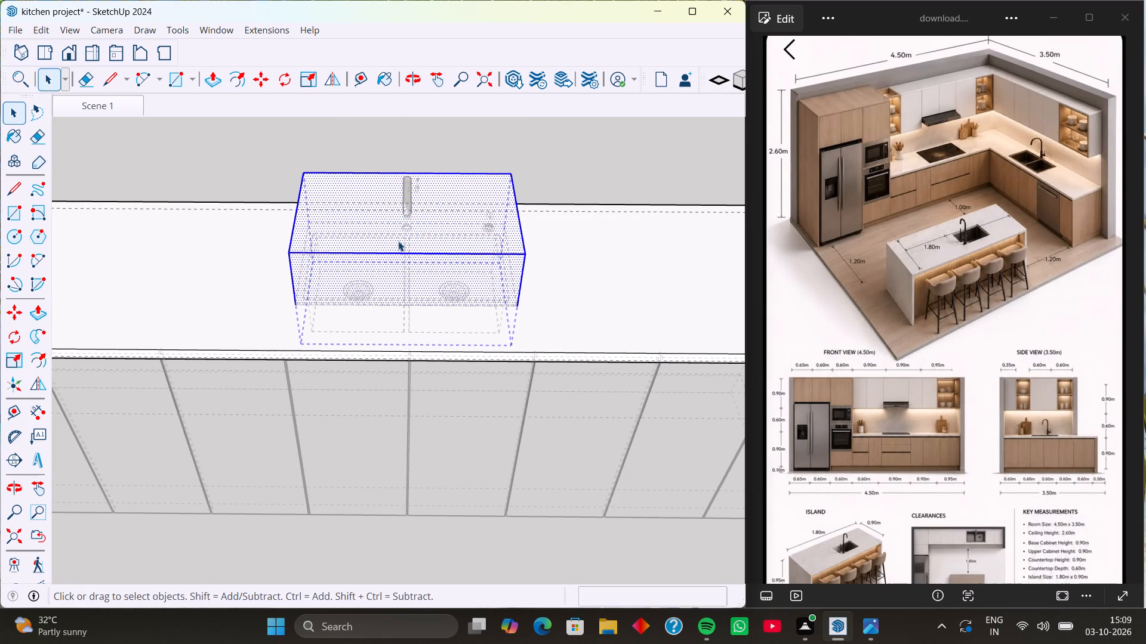
pyautogui.press('k')
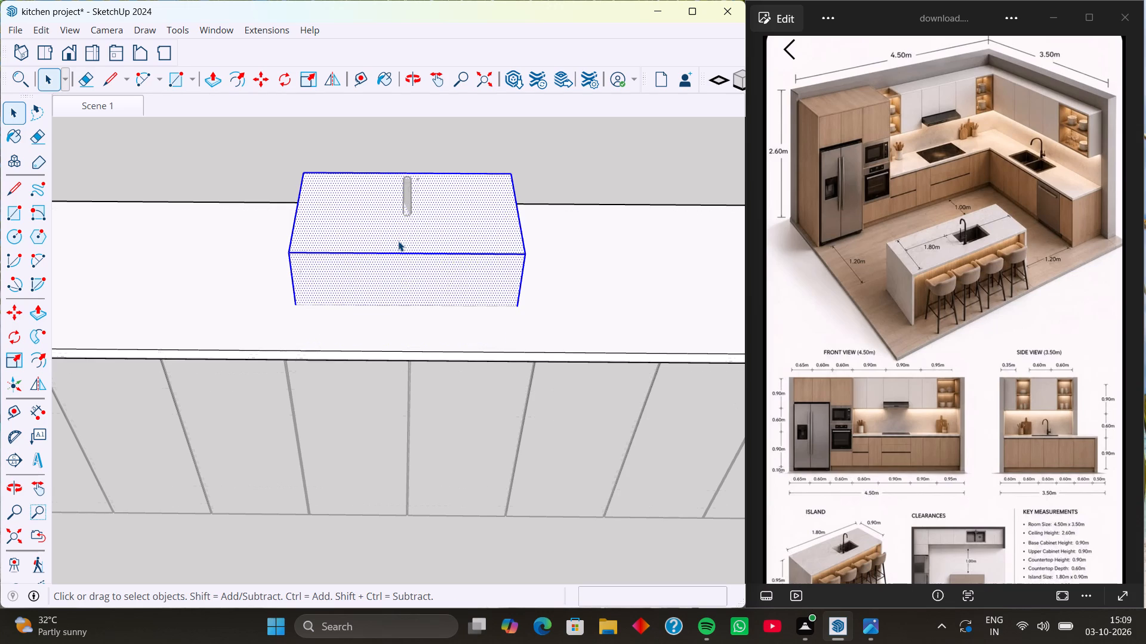
pyautogui.rightClick(398, 241)
pyautogui.click(483, 143)
# Show the Solid Tools and try to subtract the box group from the countertop.
pyautogui.scroll(-3, 471, 172)
pyautogui.moveTo(433, 289); pyautogui.dragTo(464, 224, button='middle')
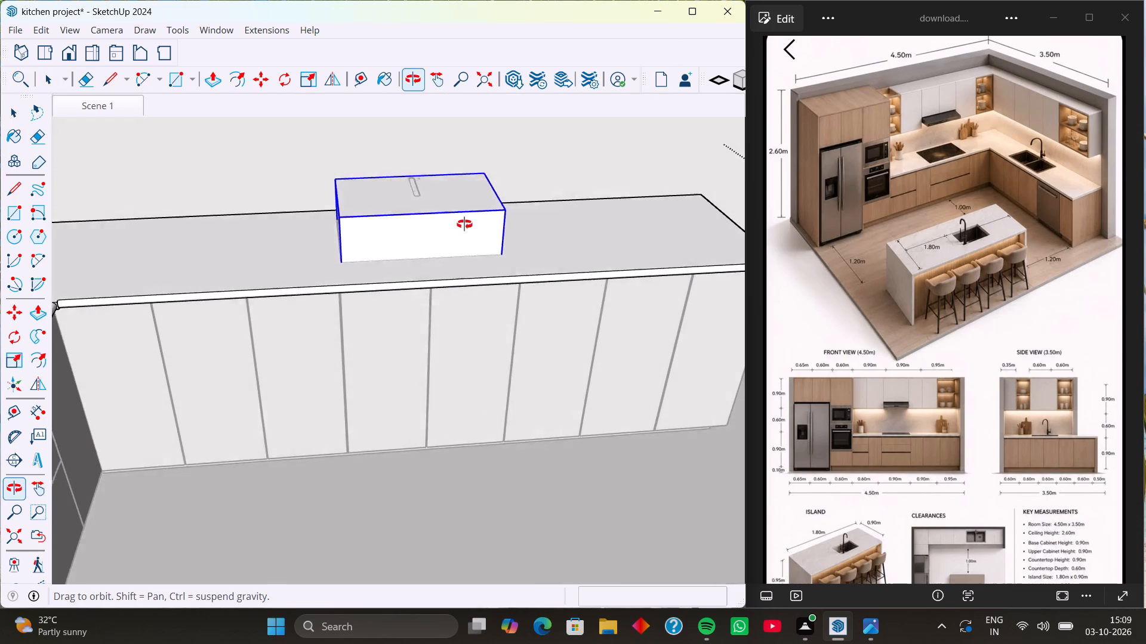
pyautogui.moveTo(464, 224); pyautogui.dragTo(422, 175, button='middle')
pyautogui.moveTo(474, 224); pyautogui.dragTo(451, 226, button='middle')
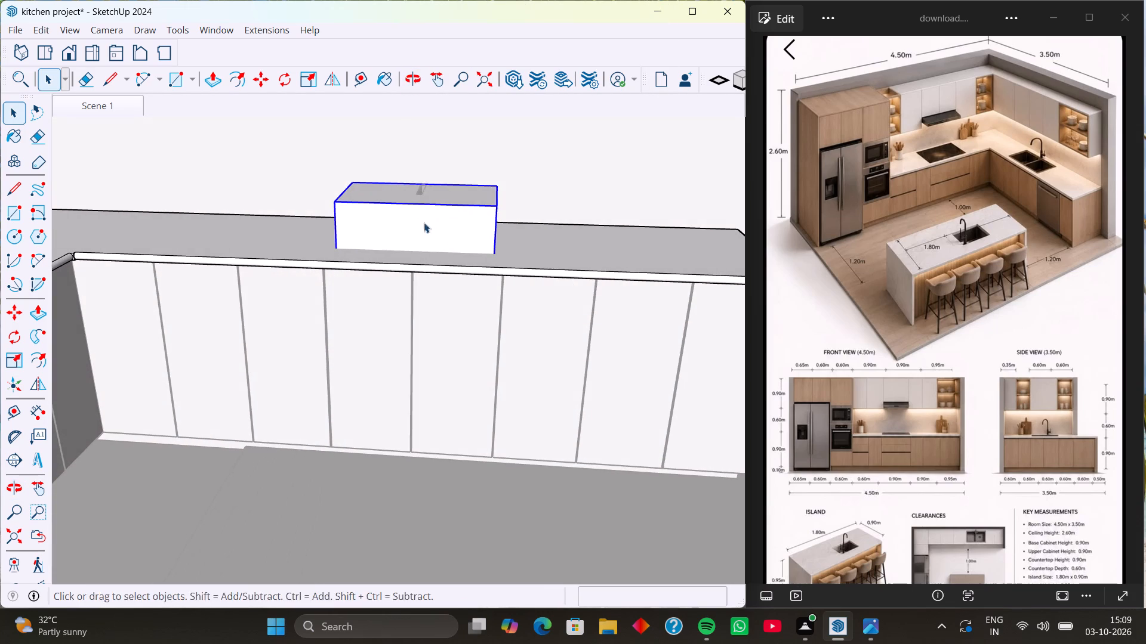
pyautogui.rightClick(346, 26)
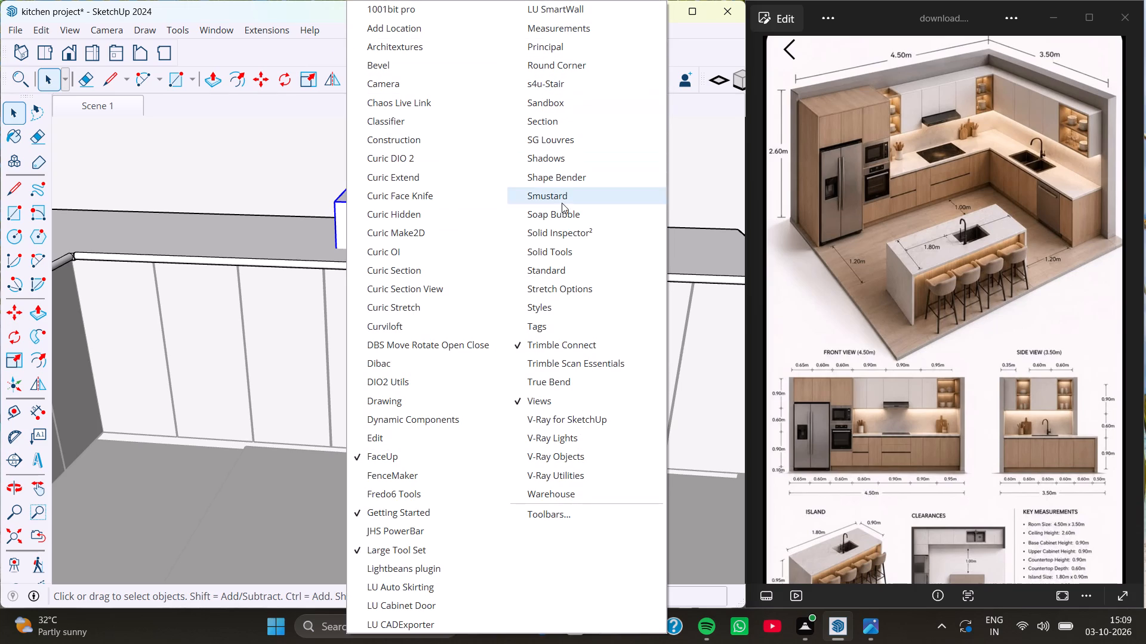
pyautogui.click(565, 253)
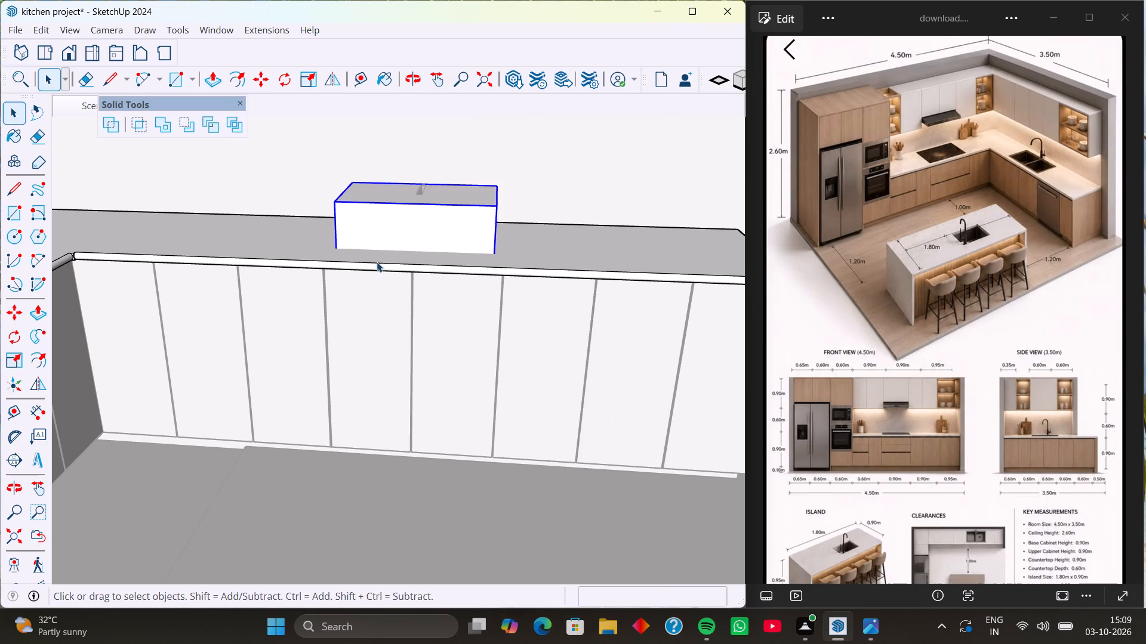
pyautogui.click(184, 126)
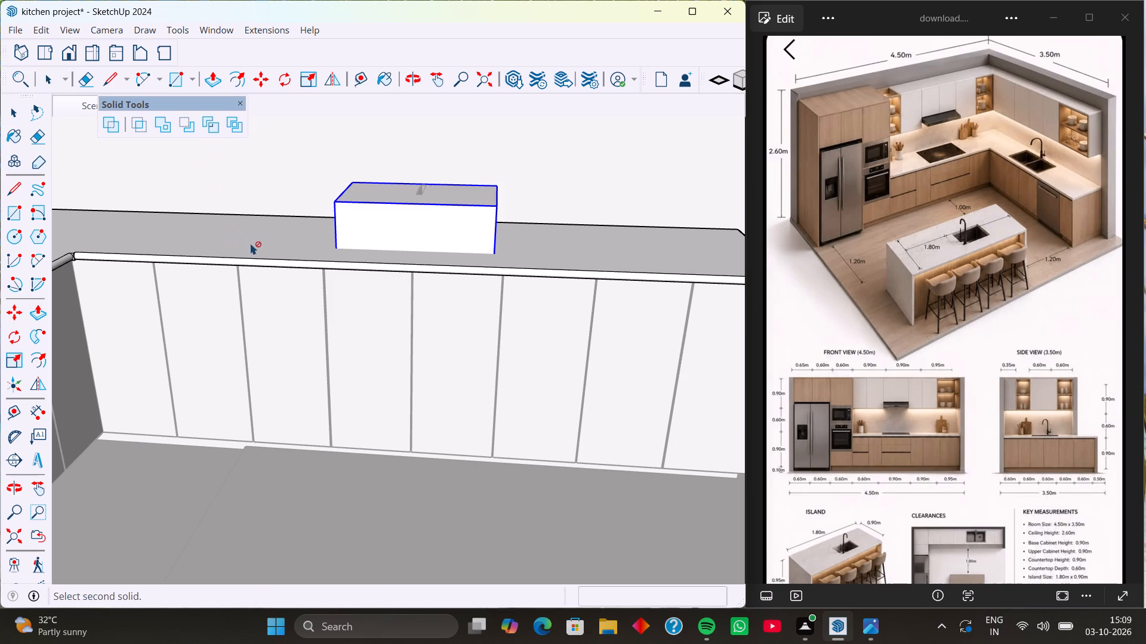
pyautogui.click(282, 250)
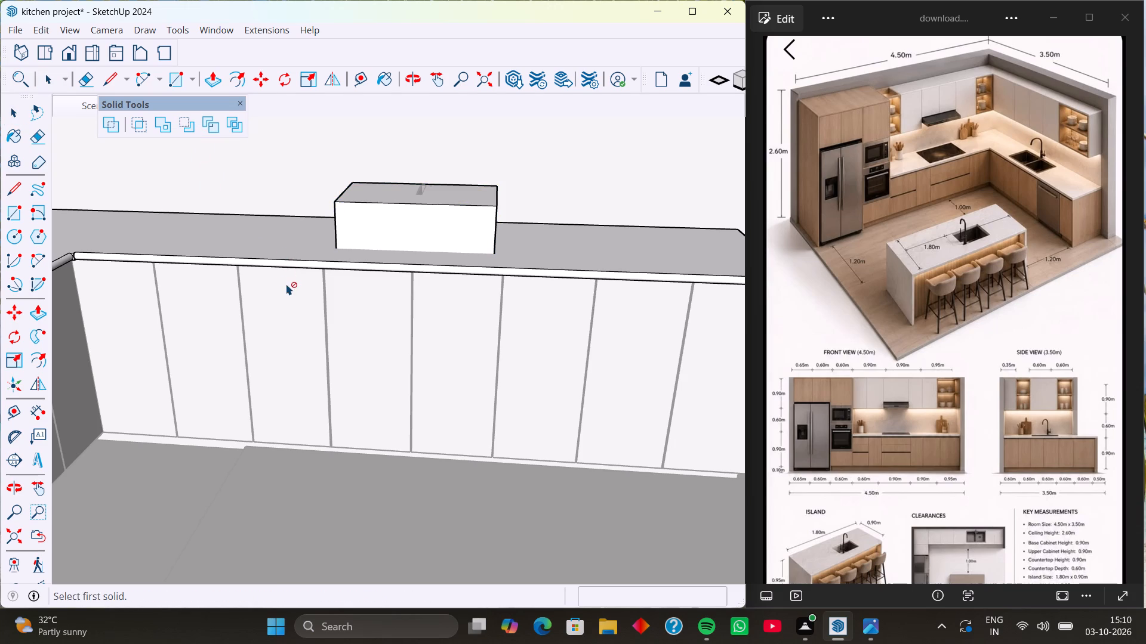
pyautogui.moveTo(317, 239); pyautogui.dragTo(335, 263, button='middle')
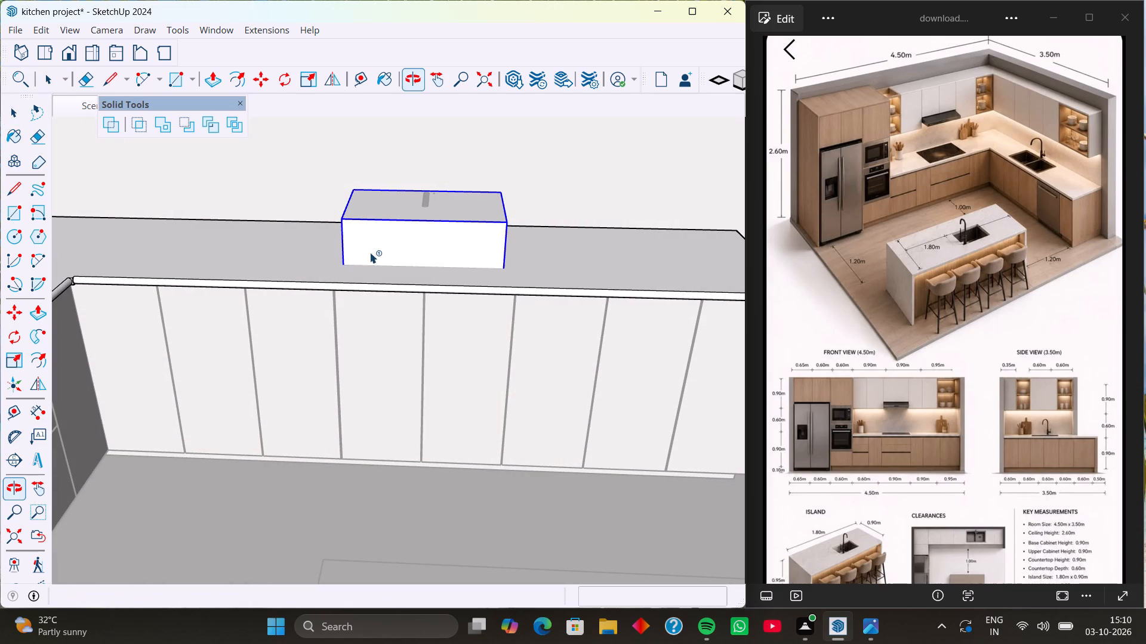
pyautogui.press('space')
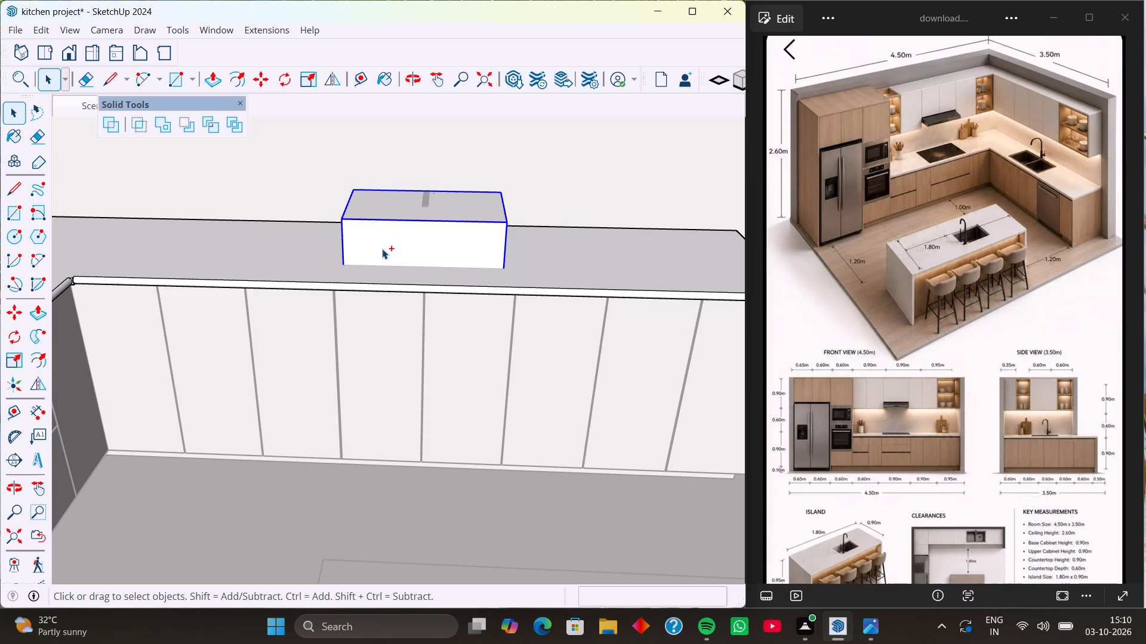
# Copy the box group and exit the countertop group.
pyautogui.hotkey('ctrl', 'c')
pyautogui.press('space')
pyautogui.scroll(-5, 215, 271)
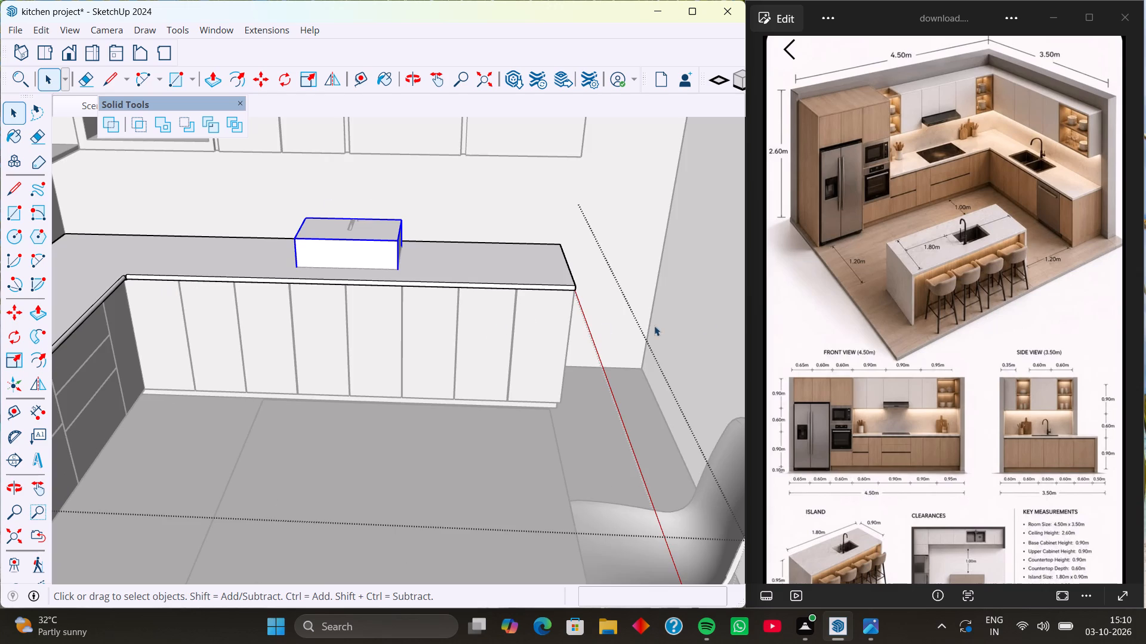
pyautogui.click(708, 320)
# Run the FixIt 101 cleanup on the selected countertop group and reselect the countertop.
pyautogui.click(260, 273)
pyautogui.moveTo(279, 266); pyautogui.dragTo(273, 297, button='middle')
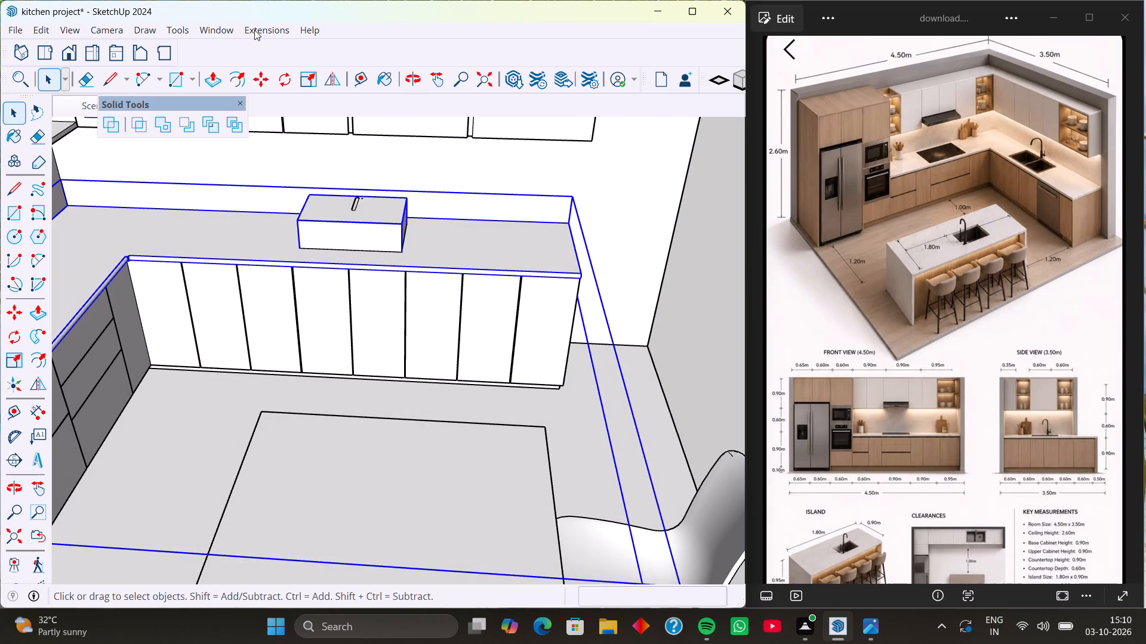
pyautogui.click(258, 30)
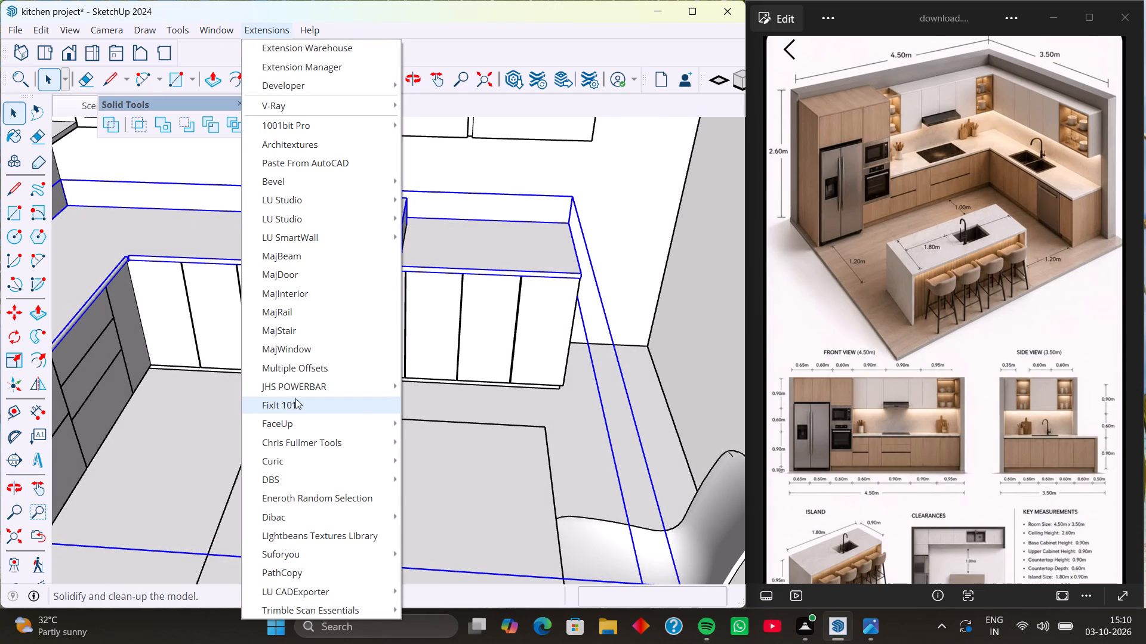
pyautogui.click(299, 401)
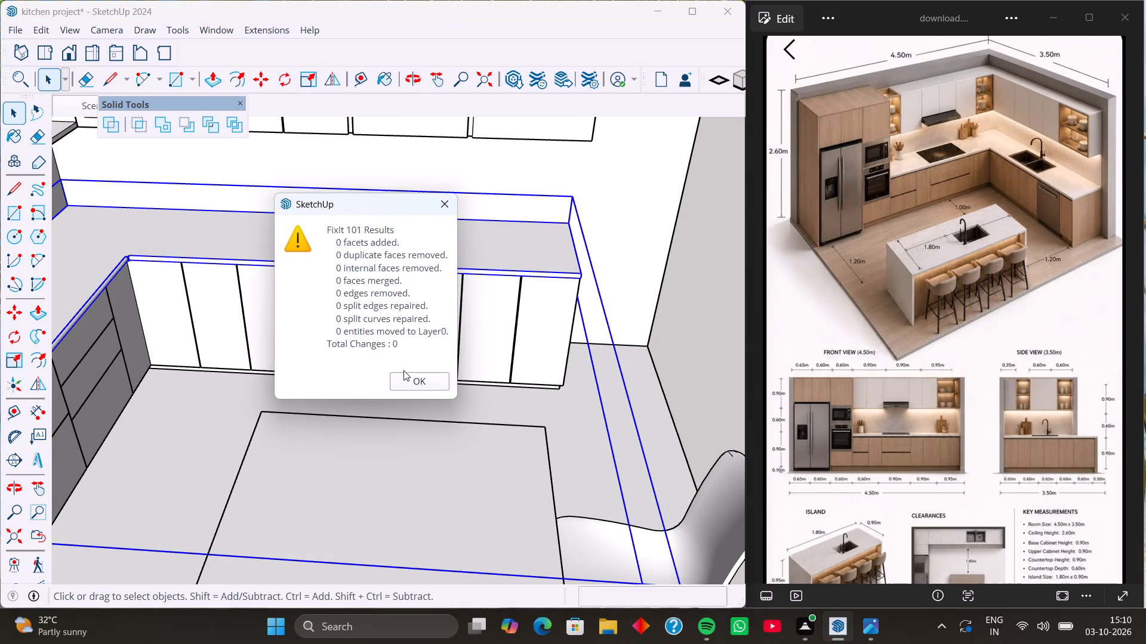
pyautogui.click(409, 380)
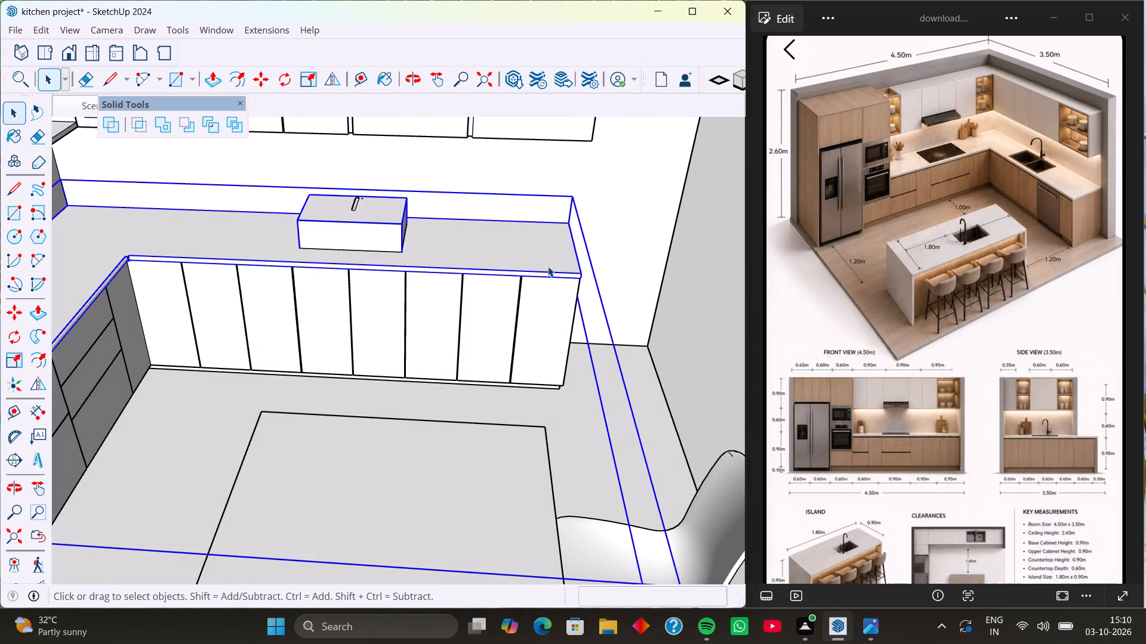
pyautogui.click(700, 290)
pyautogui.click(457, 263)
# Undo the recent edits back through the raised box over the sink, and exit the countertop group.
pyautogui.click(714, 299)
pyautogui.click(368, 238)
pyautogui.hotkey('ctrl', 'z')
pyautogui.hotkey('ctrl', 'z')
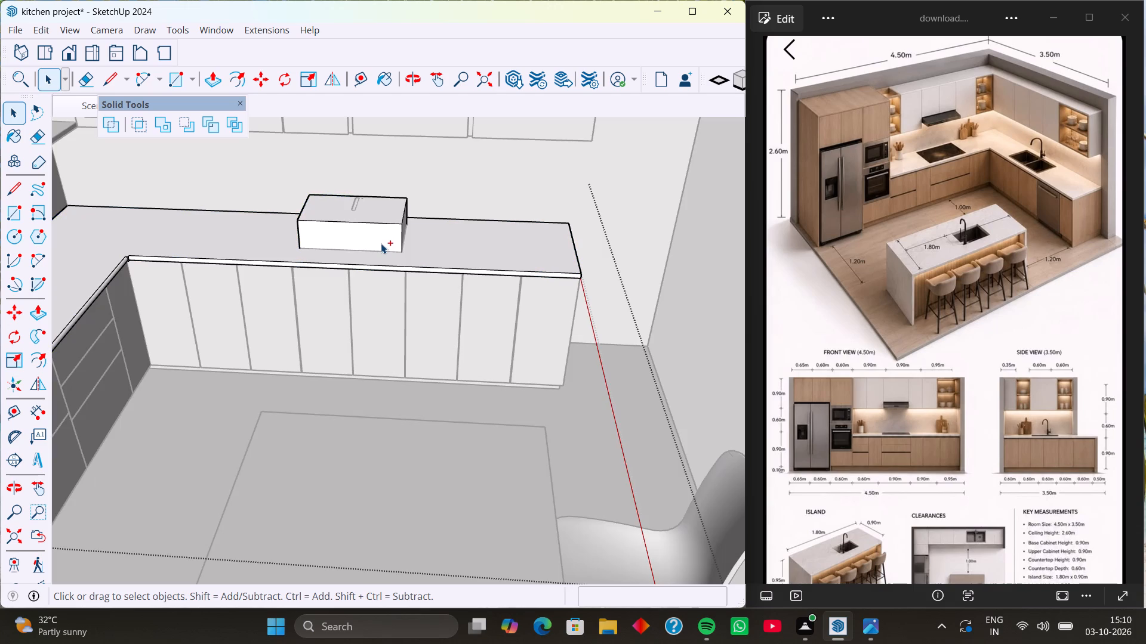
pyautogui.hotkey('ctrl', 'z')
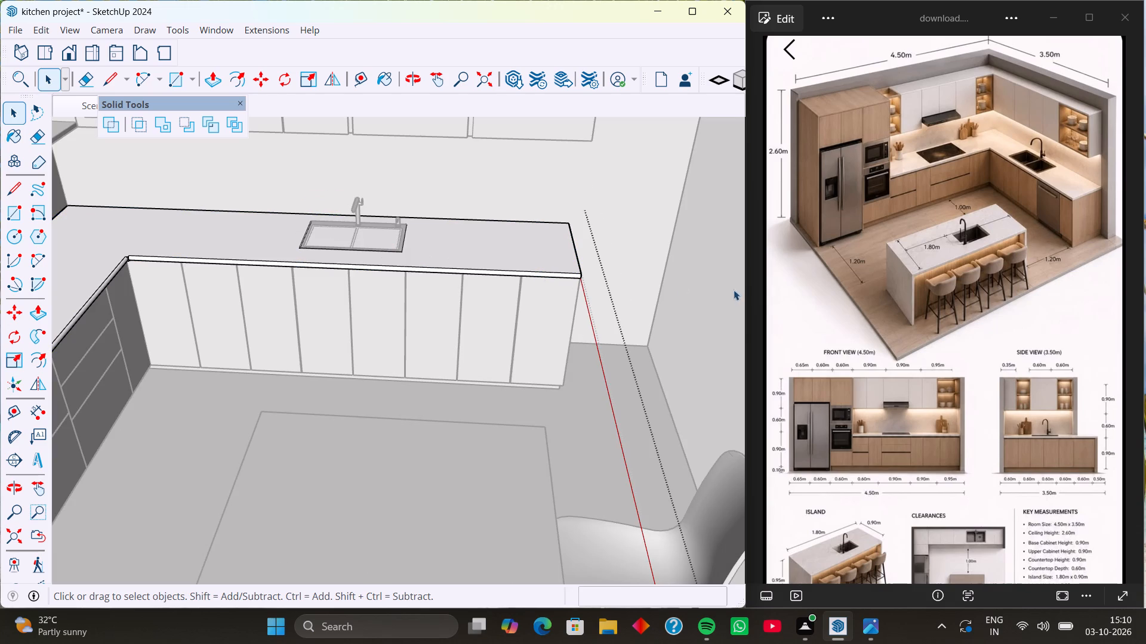
pyautogui.click(708, 295)
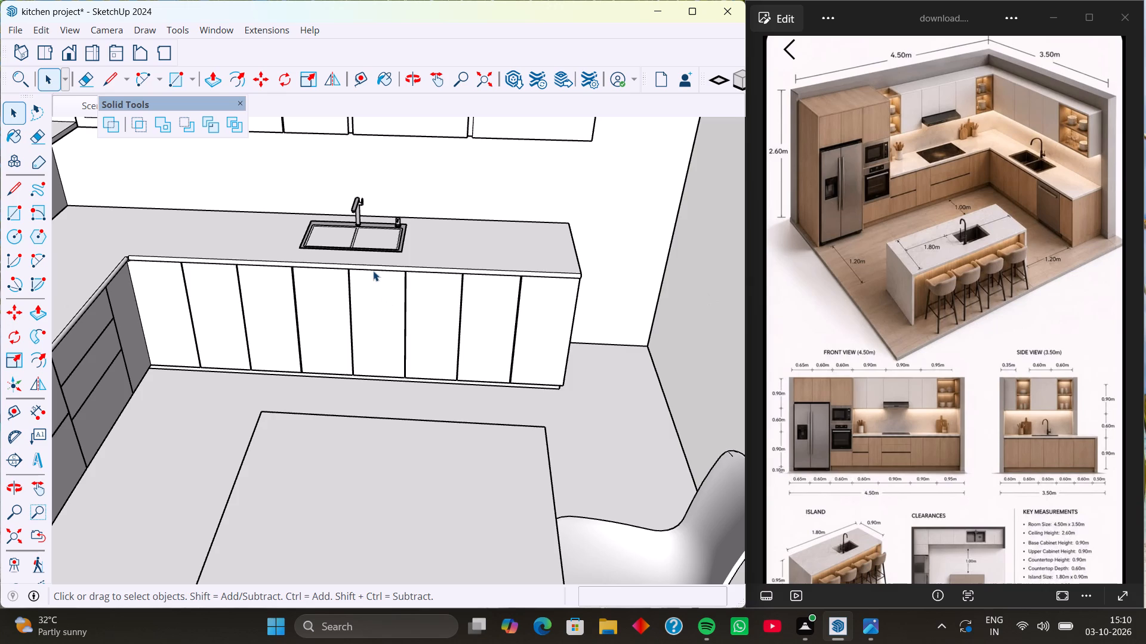
# Show the dashed back edges and examine the box extending below the double-bowl sink in the countertop.
pyautogui.press('k')
pyautogui.scroll(9, 374, 264)
pyautogui.moveTo(379, 265); pyautogui.dragTo(443, 327, button='middle')
pyautogui.click(382, 224)
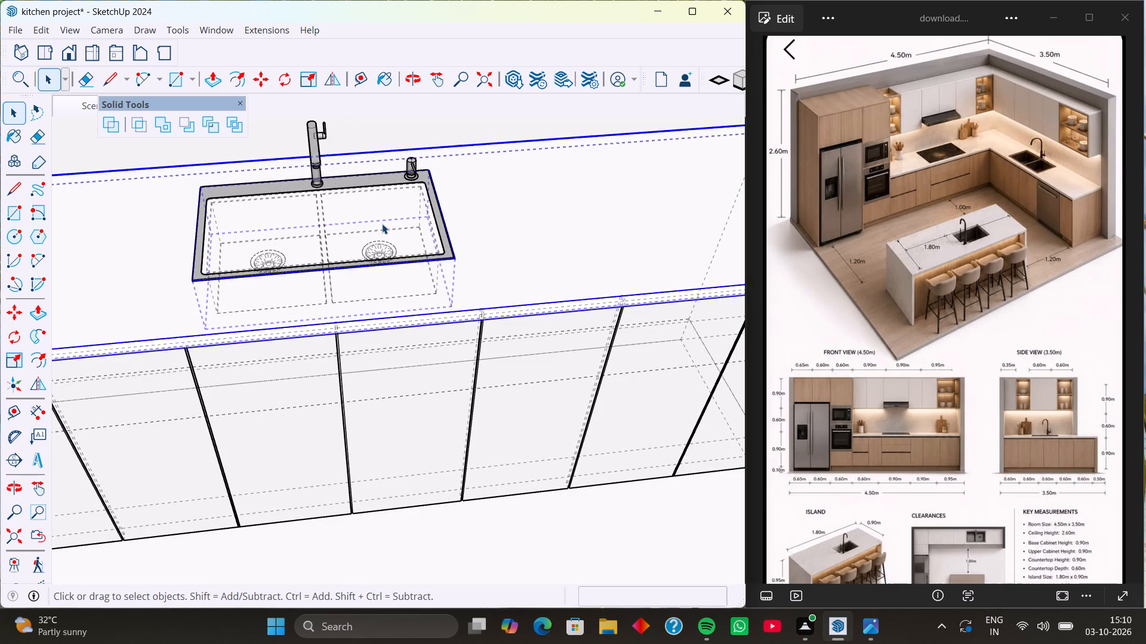
pyautogui.scroll(-14, 275, 291)
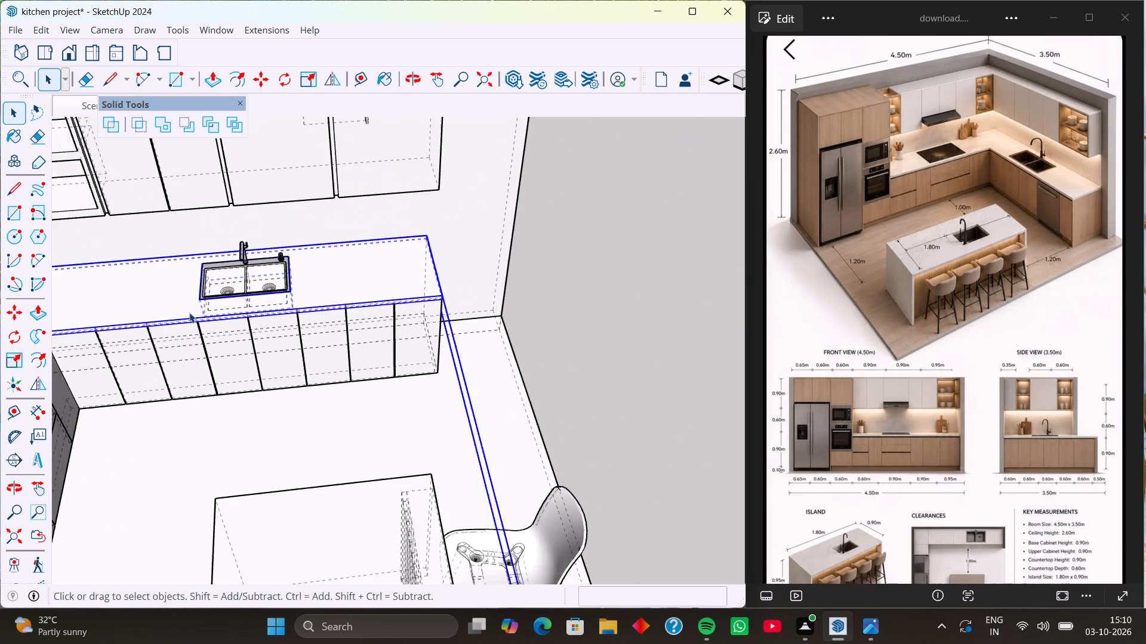
pyautogui.click(547, 338)
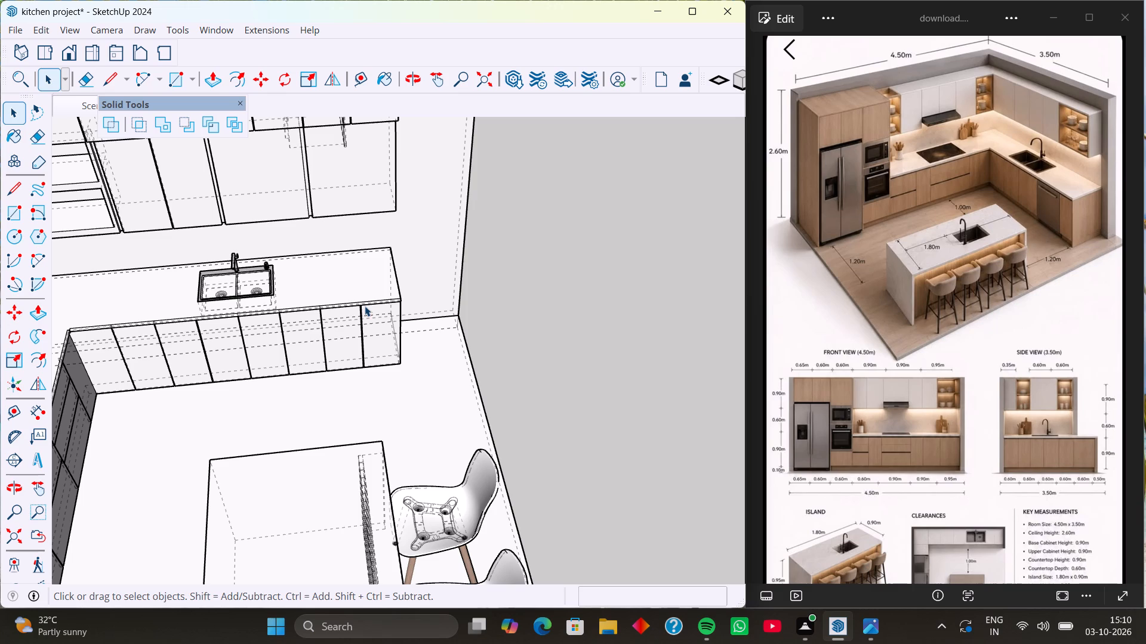
pyautogui.moveTo(318, 287); pyautogui.dragTo(310, 358, button='middle')
pyautogui.scroll(8, 278, 274)
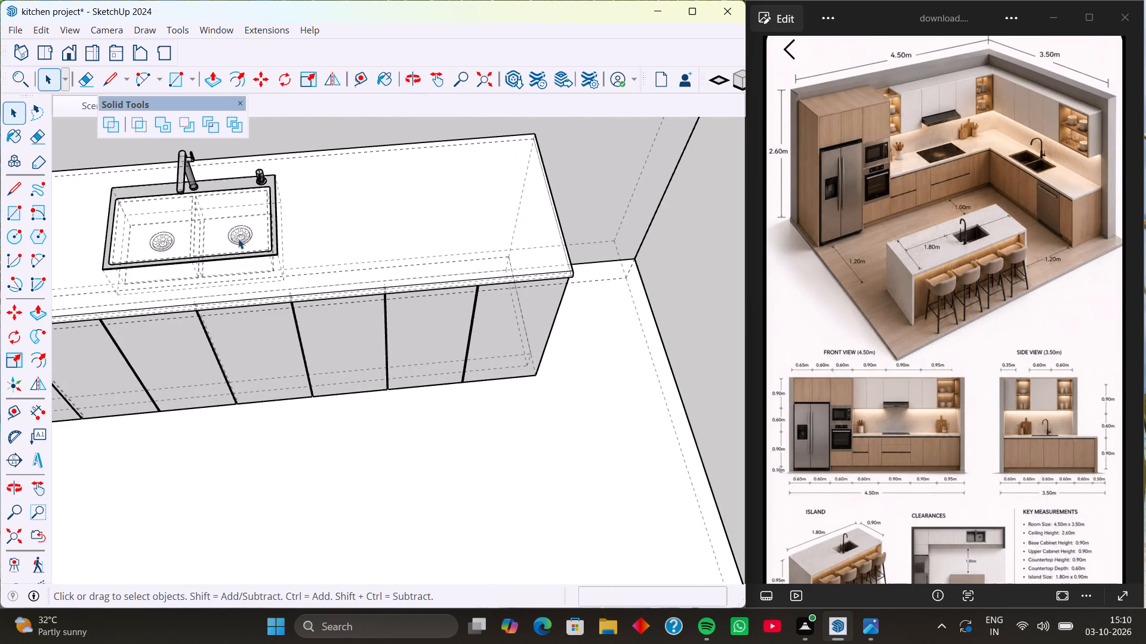
pyautogui.keyDown('shift'); pyautogui.moveTo(235, 231); pyautogui.dragTo(369, 265, button='middle'); pyautogui.keyUp('shift')
pyautogui.moveTo(409, 293); pyautogui.dragTo(349, 298, button='middle')
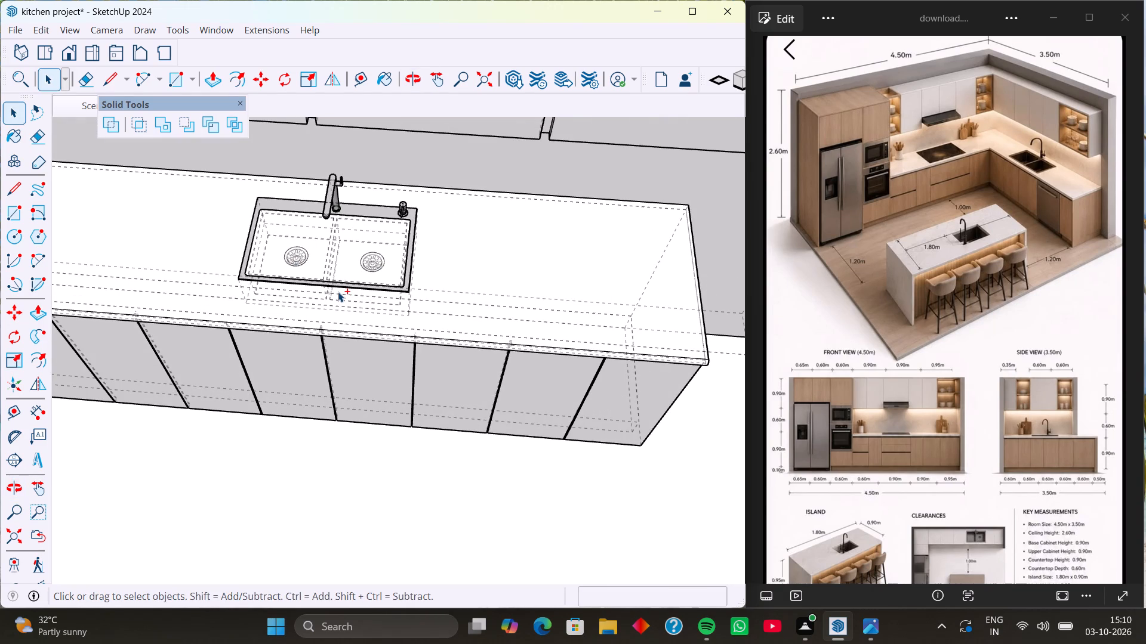
# Undo the downward extrusion of the box beneath the sink inside the countertop group.
pyautogui.hotkey('ctrl', 'z')
pyautogui.hotkey('ctrl', 'z')
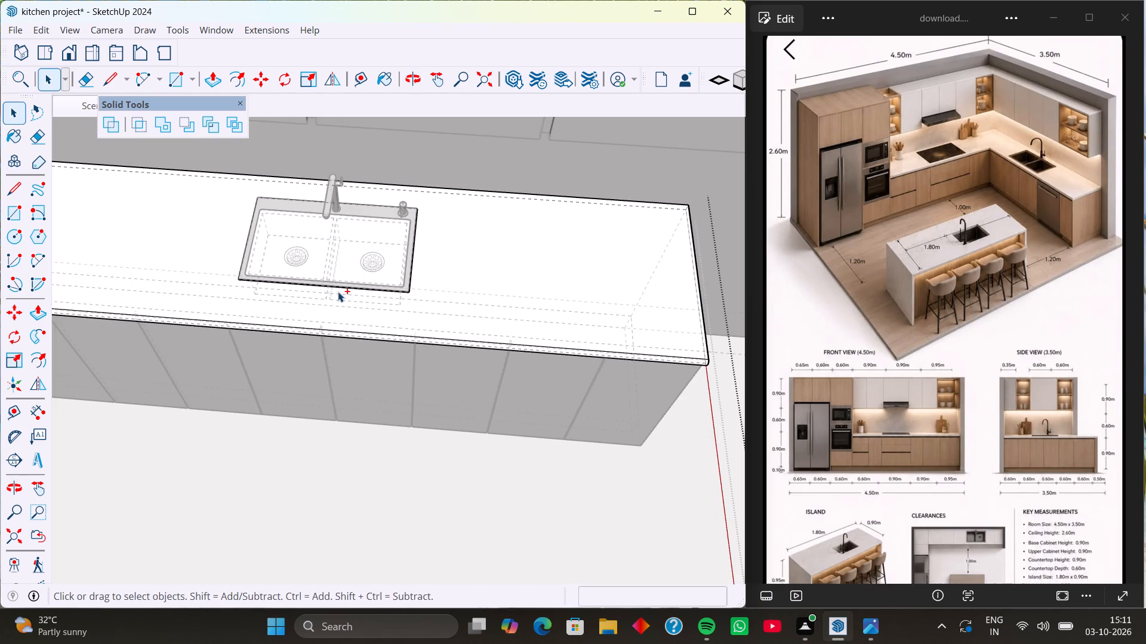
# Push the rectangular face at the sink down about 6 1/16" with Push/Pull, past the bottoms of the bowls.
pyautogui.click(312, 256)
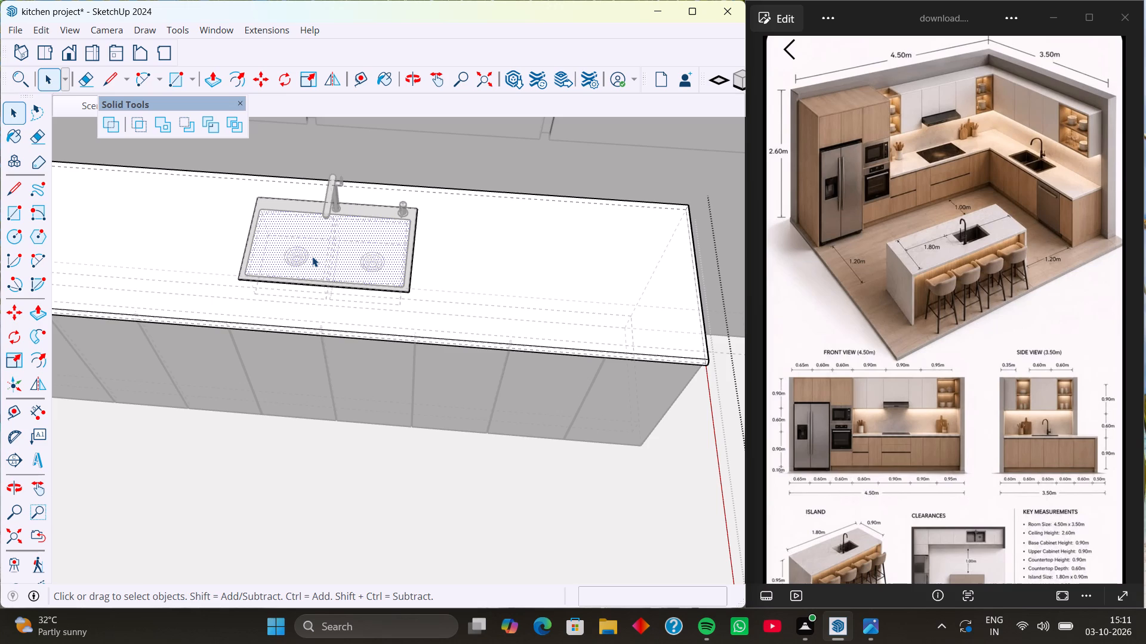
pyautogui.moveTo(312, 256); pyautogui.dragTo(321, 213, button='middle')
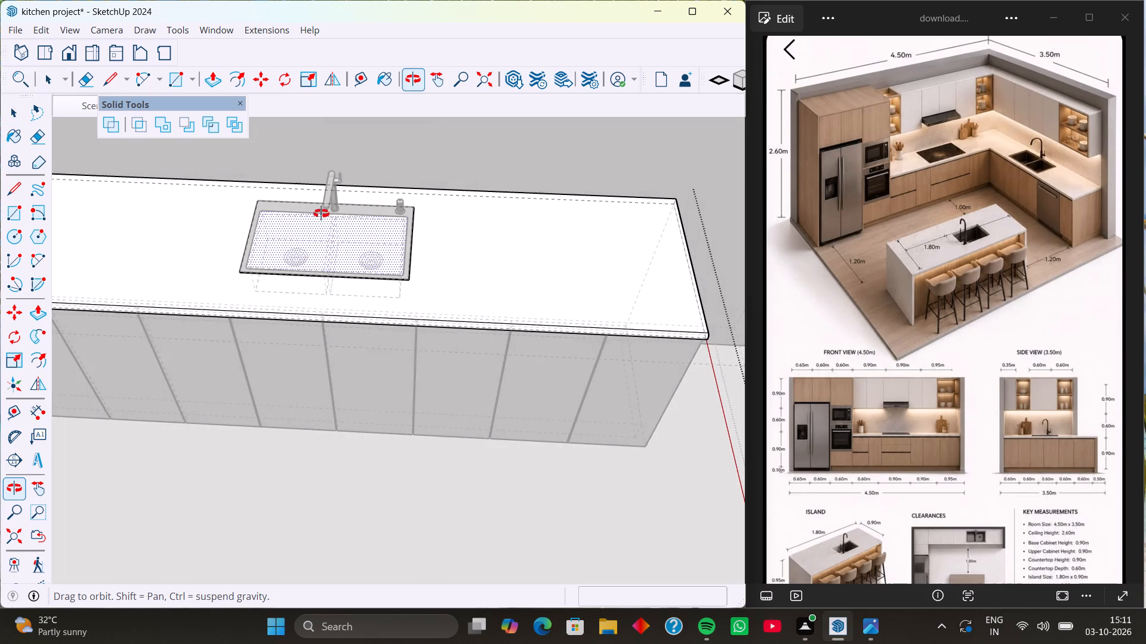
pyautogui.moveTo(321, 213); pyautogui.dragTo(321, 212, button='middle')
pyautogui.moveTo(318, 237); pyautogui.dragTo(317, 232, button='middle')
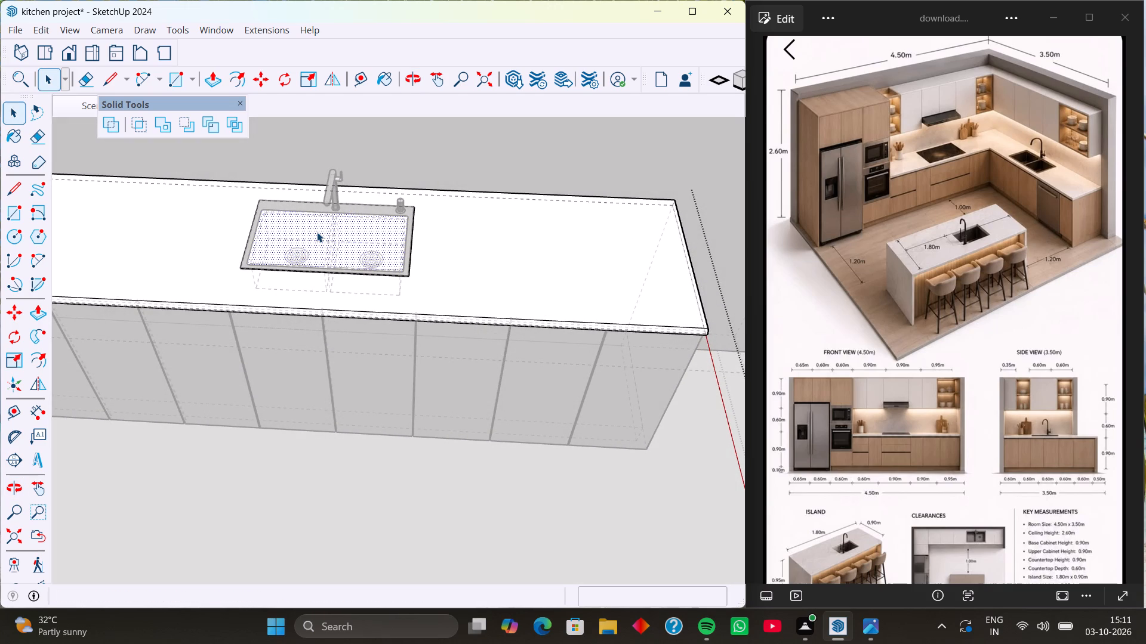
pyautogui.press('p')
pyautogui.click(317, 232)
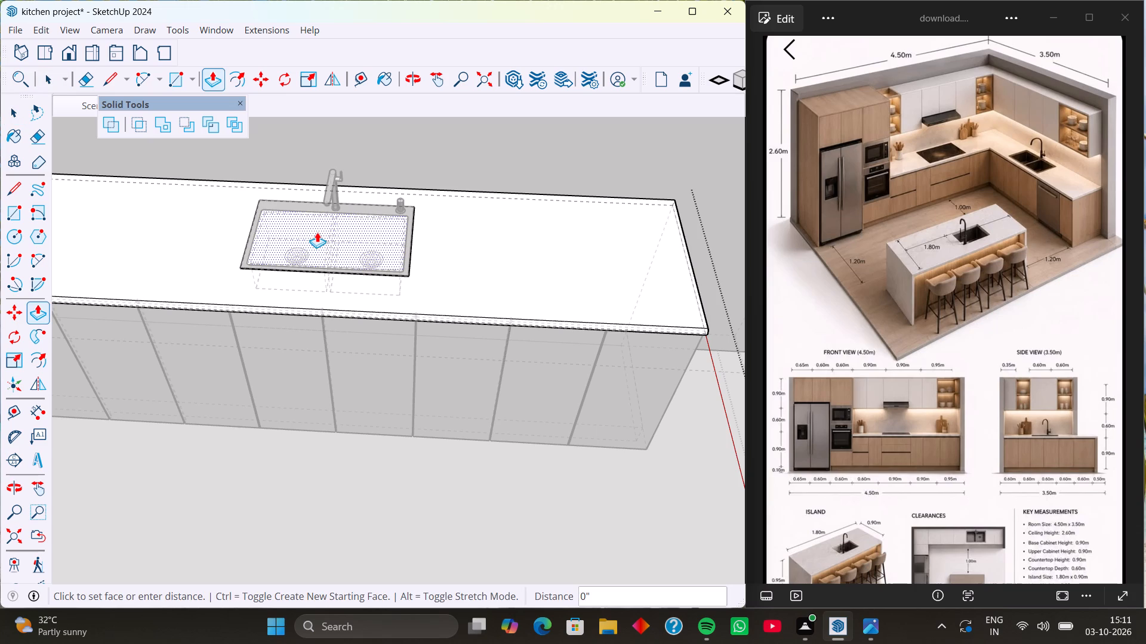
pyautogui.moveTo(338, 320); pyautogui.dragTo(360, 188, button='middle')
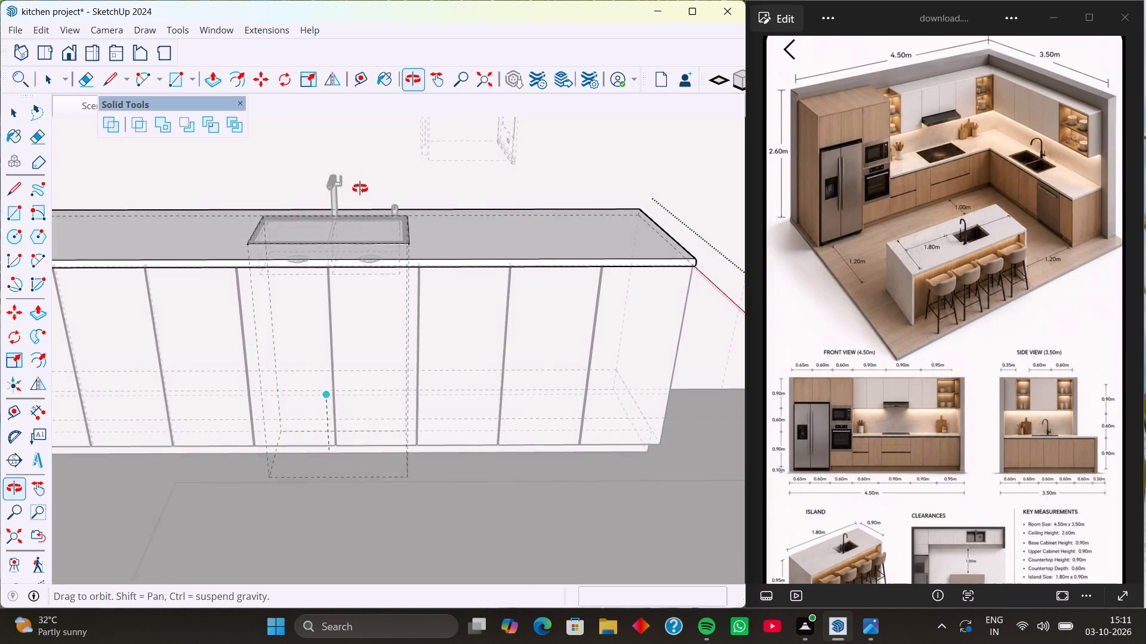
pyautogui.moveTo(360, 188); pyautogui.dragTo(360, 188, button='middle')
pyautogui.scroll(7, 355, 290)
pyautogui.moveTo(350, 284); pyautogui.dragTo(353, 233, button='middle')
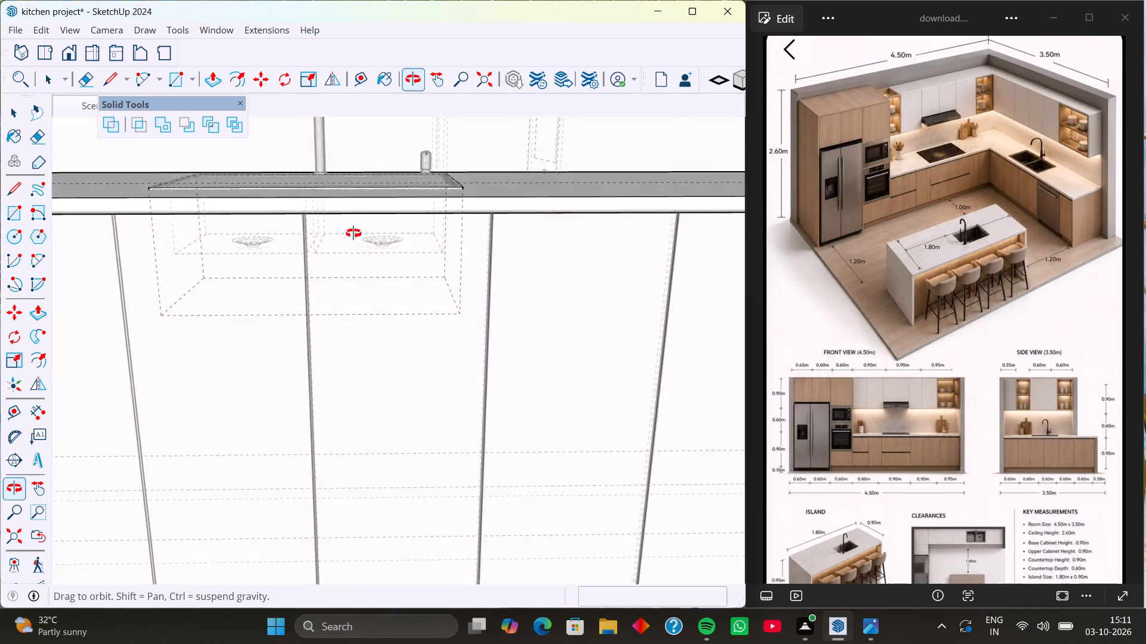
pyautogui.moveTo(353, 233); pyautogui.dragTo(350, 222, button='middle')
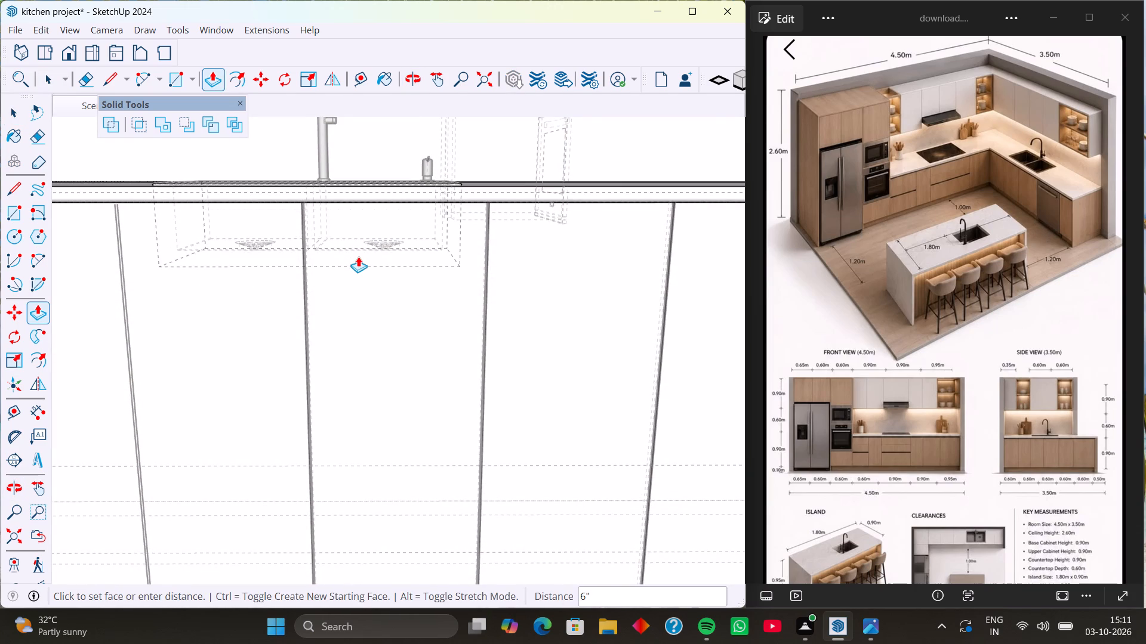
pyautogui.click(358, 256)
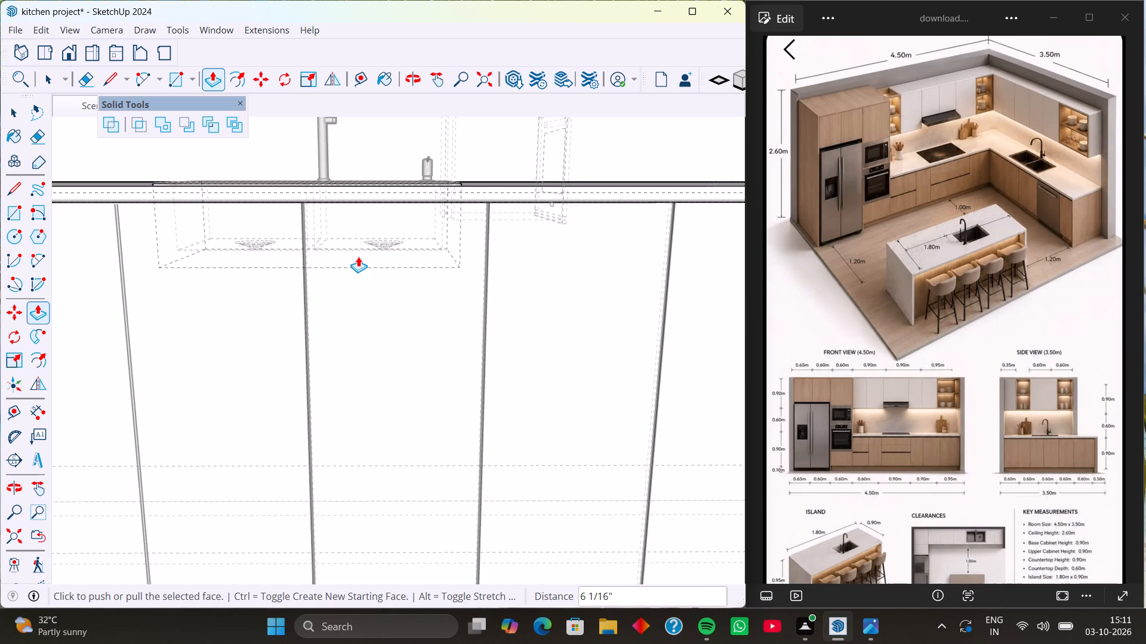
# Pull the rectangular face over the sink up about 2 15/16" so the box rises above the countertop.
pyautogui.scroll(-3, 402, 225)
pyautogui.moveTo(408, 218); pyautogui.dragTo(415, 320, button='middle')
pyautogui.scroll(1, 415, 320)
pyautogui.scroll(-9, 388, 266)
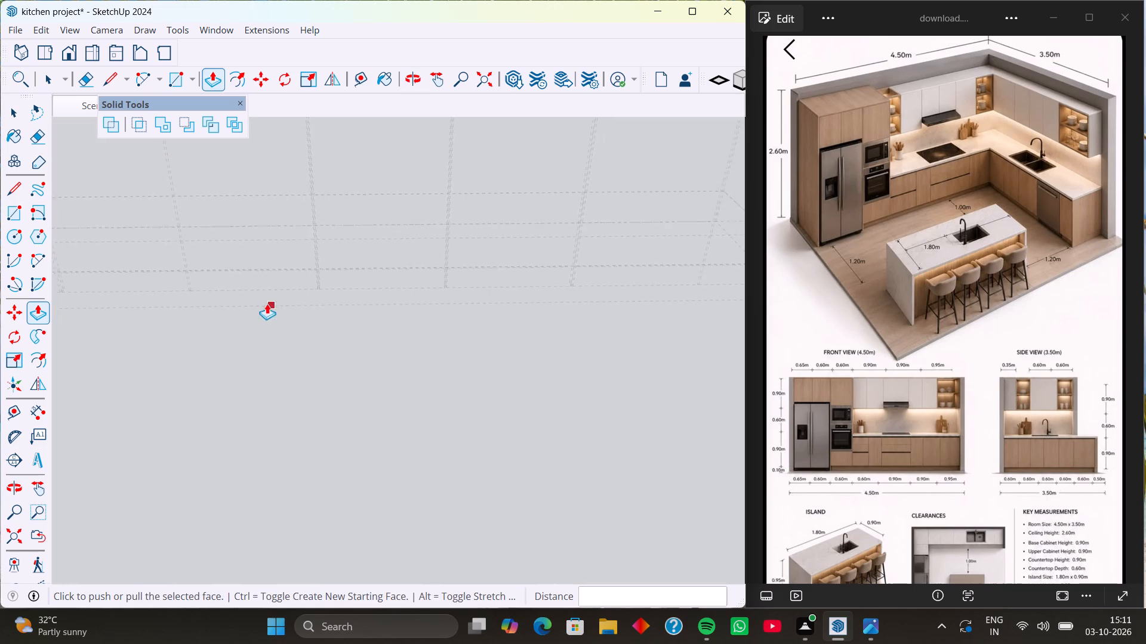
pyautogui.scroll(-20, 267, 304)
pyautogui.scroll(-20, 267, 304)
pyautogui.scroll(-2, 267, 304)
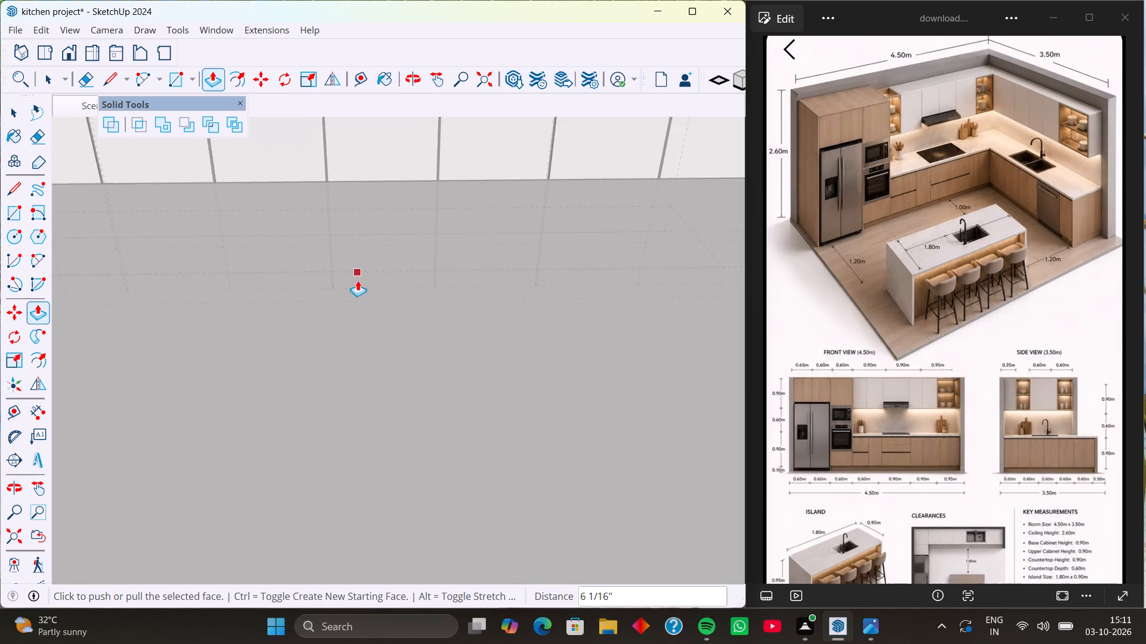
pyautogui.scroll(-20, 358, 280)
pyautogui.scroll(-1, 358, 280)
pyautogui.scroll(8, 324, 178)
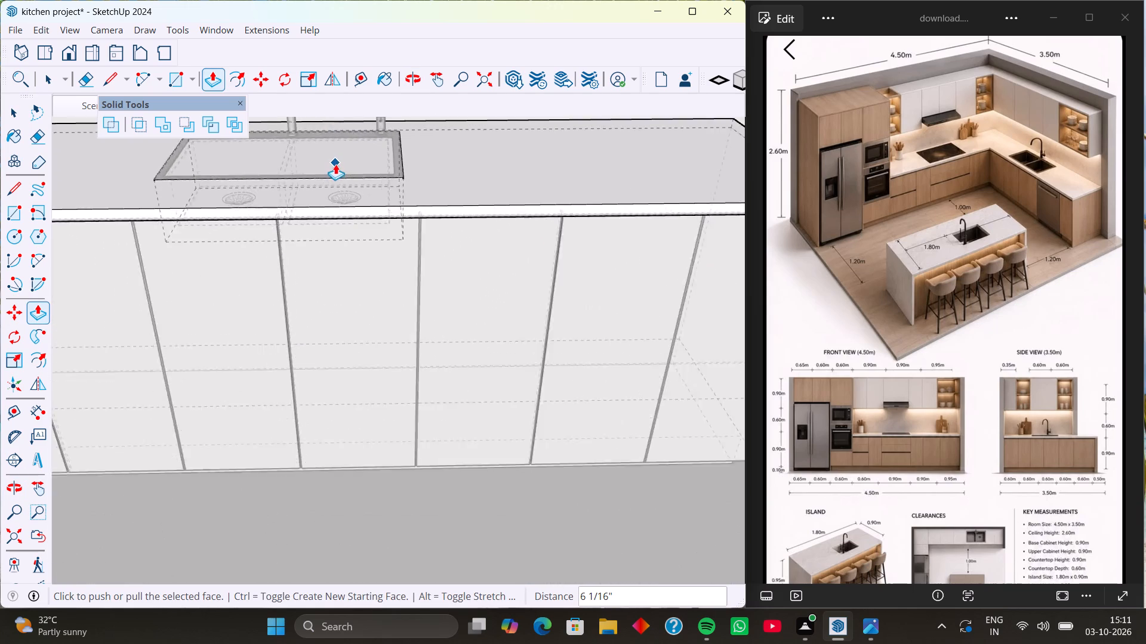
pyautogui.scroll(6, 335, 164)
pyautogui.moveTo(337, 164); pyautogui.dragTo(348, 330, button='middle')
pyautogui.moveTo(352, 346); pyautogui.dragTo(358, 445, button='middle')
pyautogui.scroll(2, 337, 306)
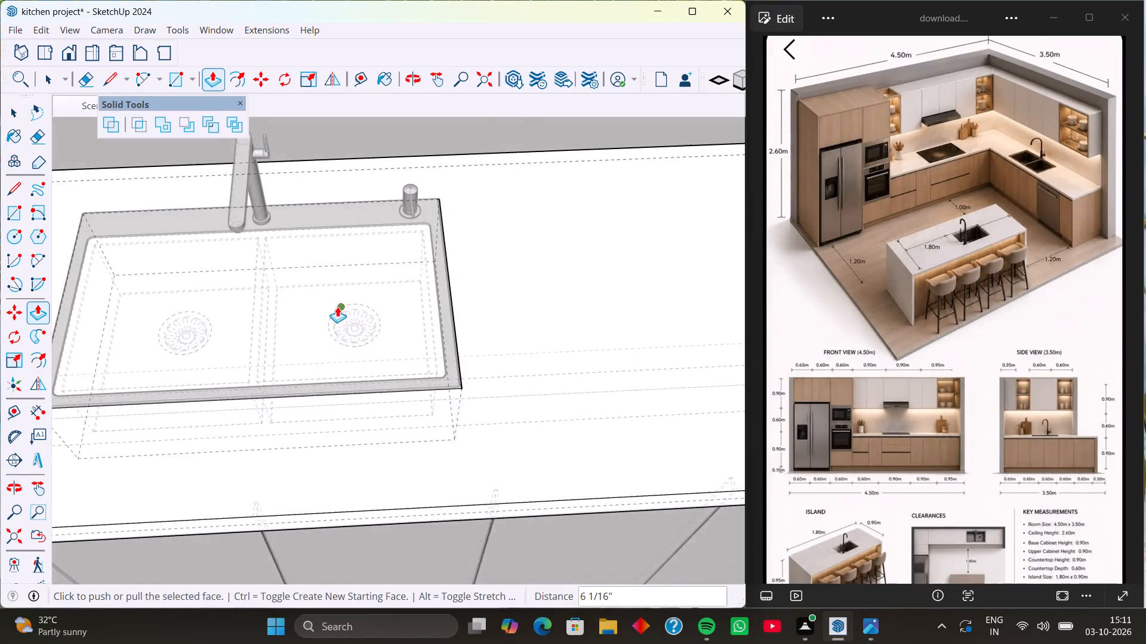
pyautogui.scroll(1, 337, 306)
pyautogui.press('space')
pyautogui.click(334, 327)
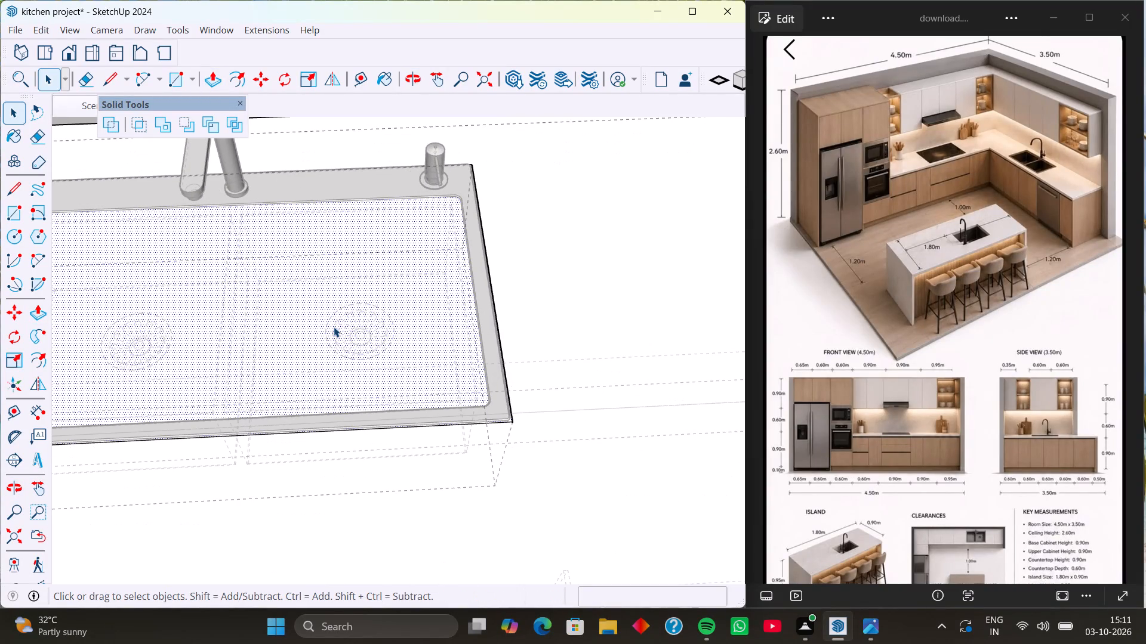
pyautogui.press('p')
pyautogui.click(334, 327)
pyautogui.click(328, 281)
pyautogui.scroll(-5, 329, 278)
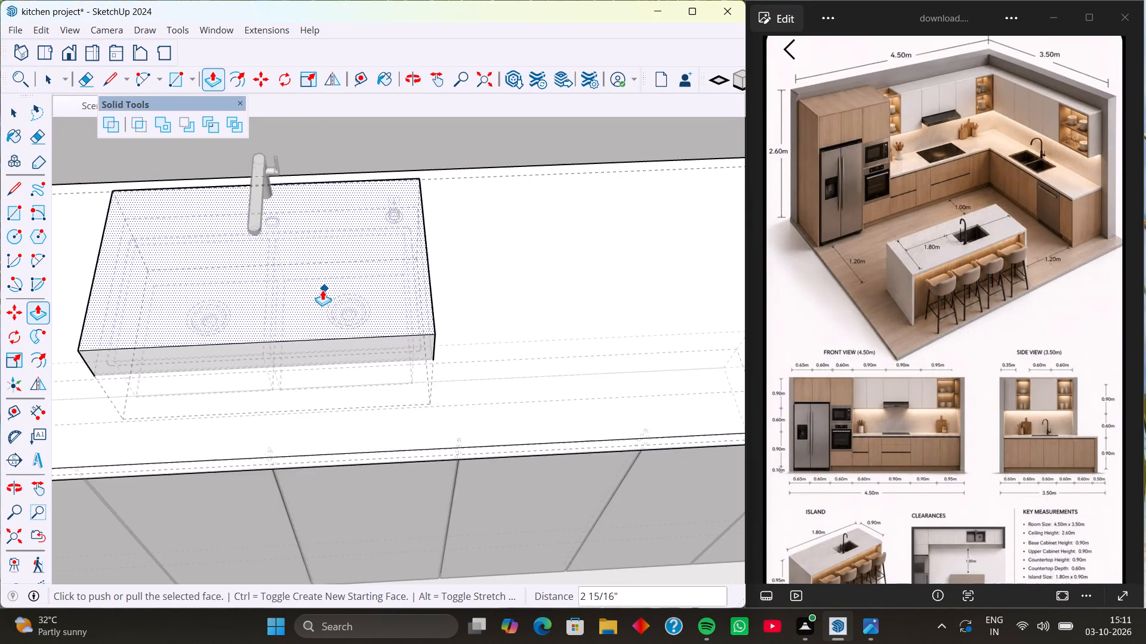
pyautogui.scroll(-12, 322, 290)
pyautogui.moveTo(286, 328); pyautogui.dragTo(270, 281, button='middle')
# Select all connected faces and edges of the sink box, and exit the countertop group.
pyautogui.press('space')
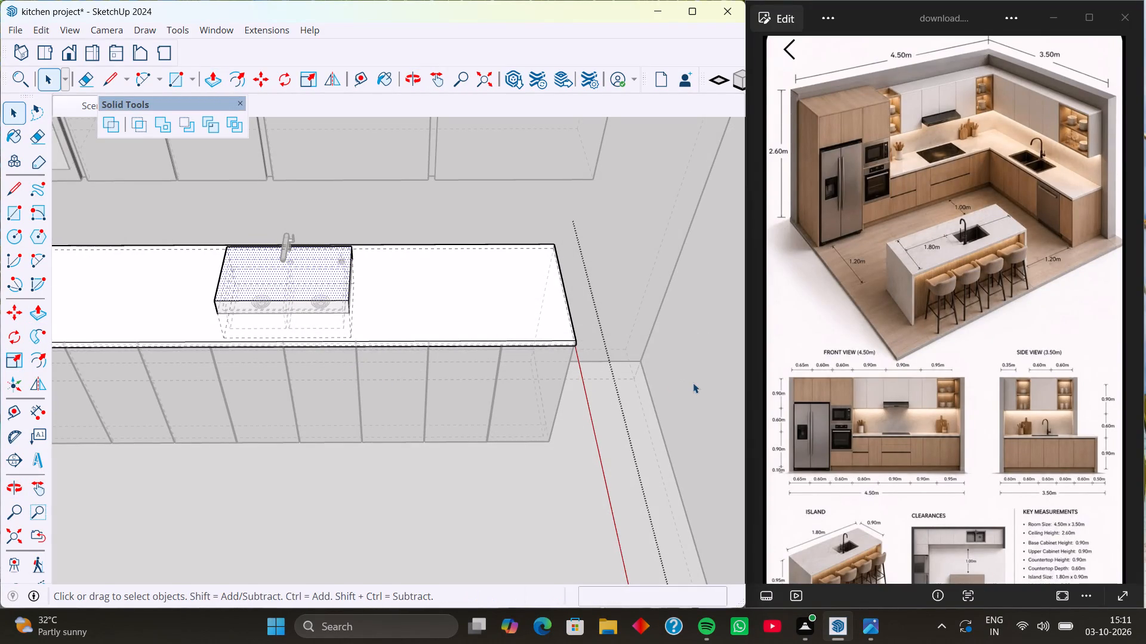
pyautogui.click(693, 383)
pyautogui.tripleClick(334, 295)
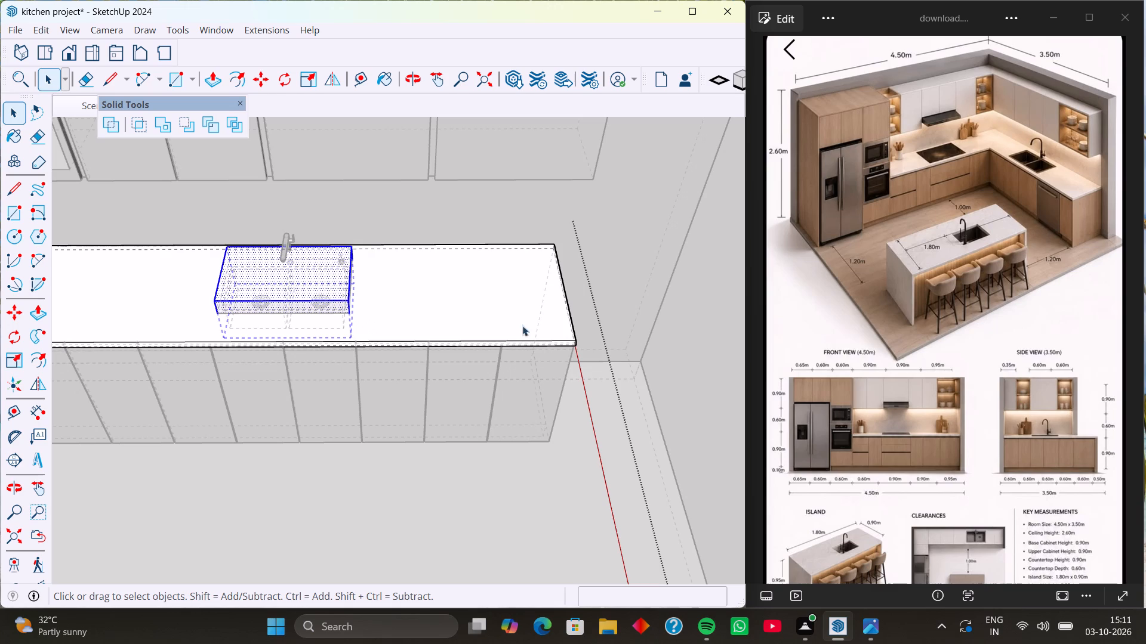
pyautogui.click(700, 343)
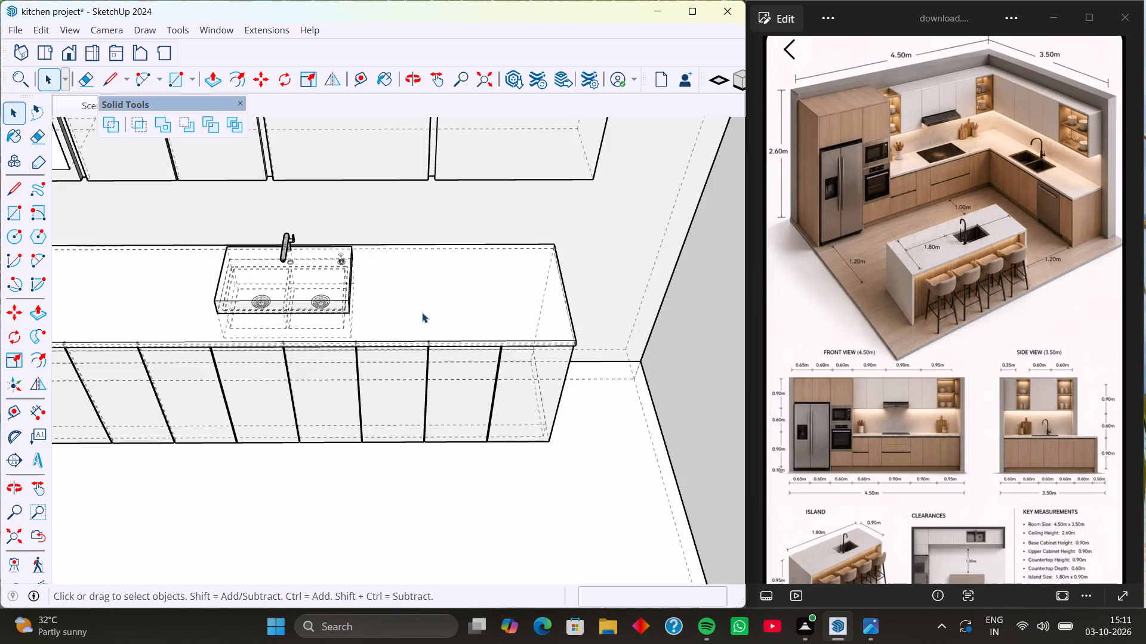
# Undo all the sink box edits, including both extrusions and the rectangle, back to the plain countertop.
pyautogui.hotkey('ctrl', 'z')
pyautogui.hotkey('ctrl', 'z')
pyautogui.hotkey('ctrl', 'z')
pyautogui.hotkey('ctrl', 'z')
pyautogui.hotkey('ctrl', 'z')
pyautogui.hotkey('ctrl', 'z')
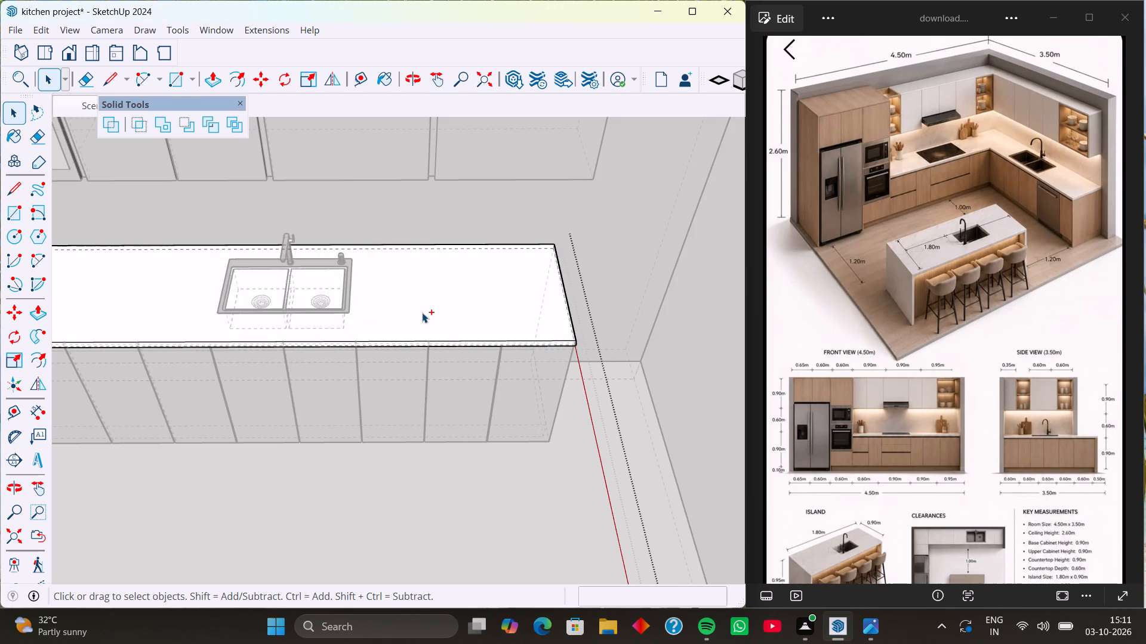
pyautogui.hotkey('ctrl', 'z')
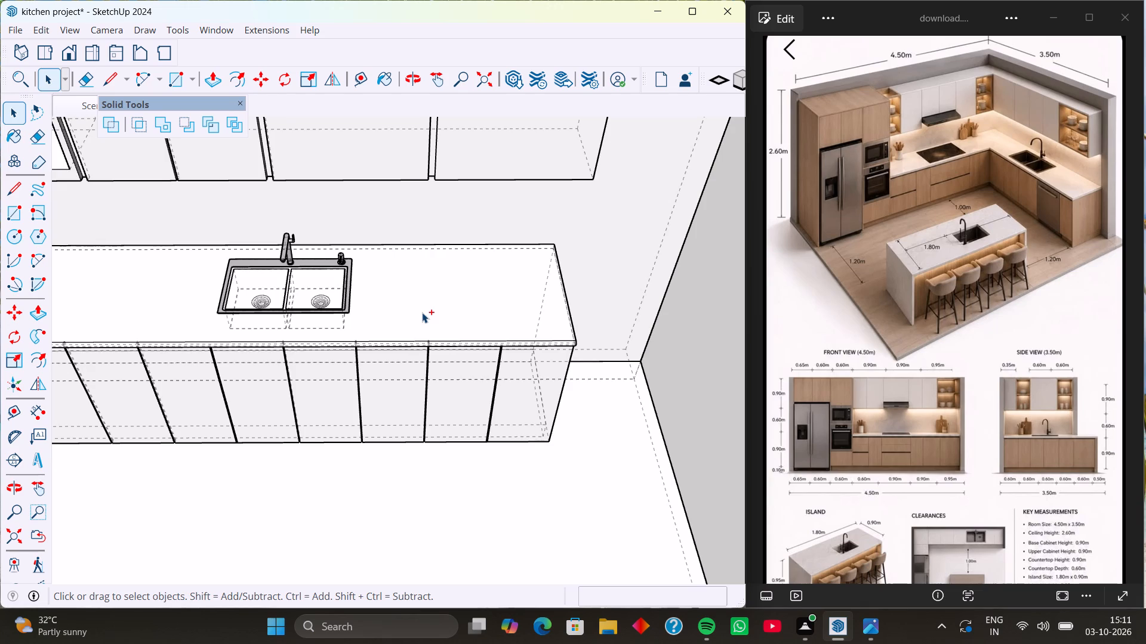
# Select the countertop group around the double-bowl sink.
pyautogui.scroll(2, 197, 301)
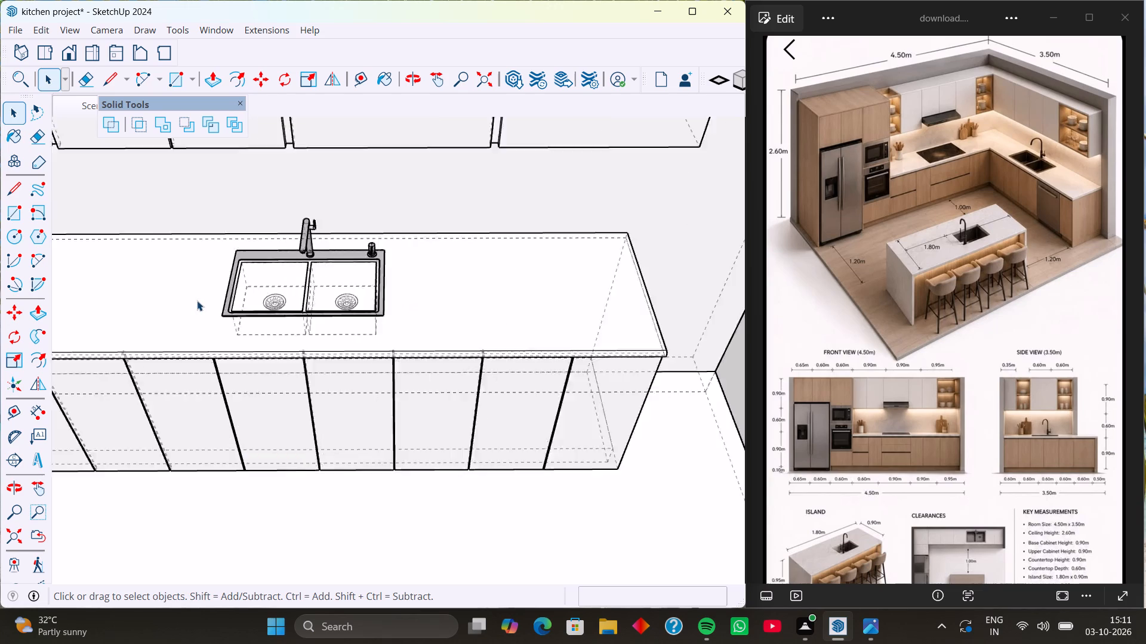
pyautogui.scroll(7, 197, 301)
pyautogui.moveTo(225, 310); pyautogui.dragTo(270, 375, button='middle')
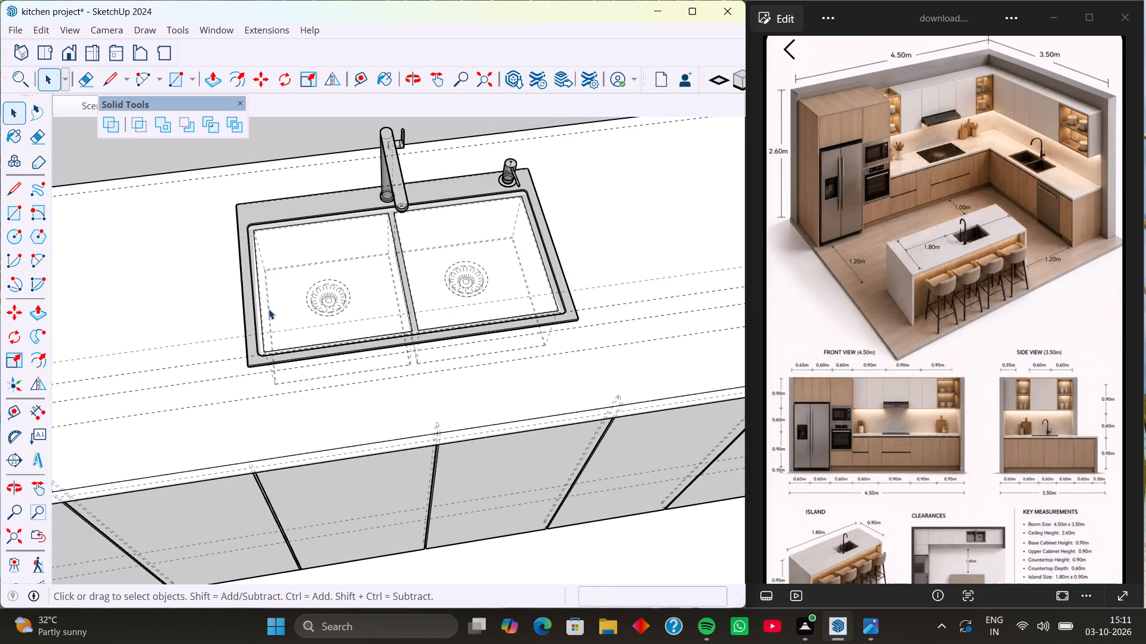
pyautogui.click(376, 302)
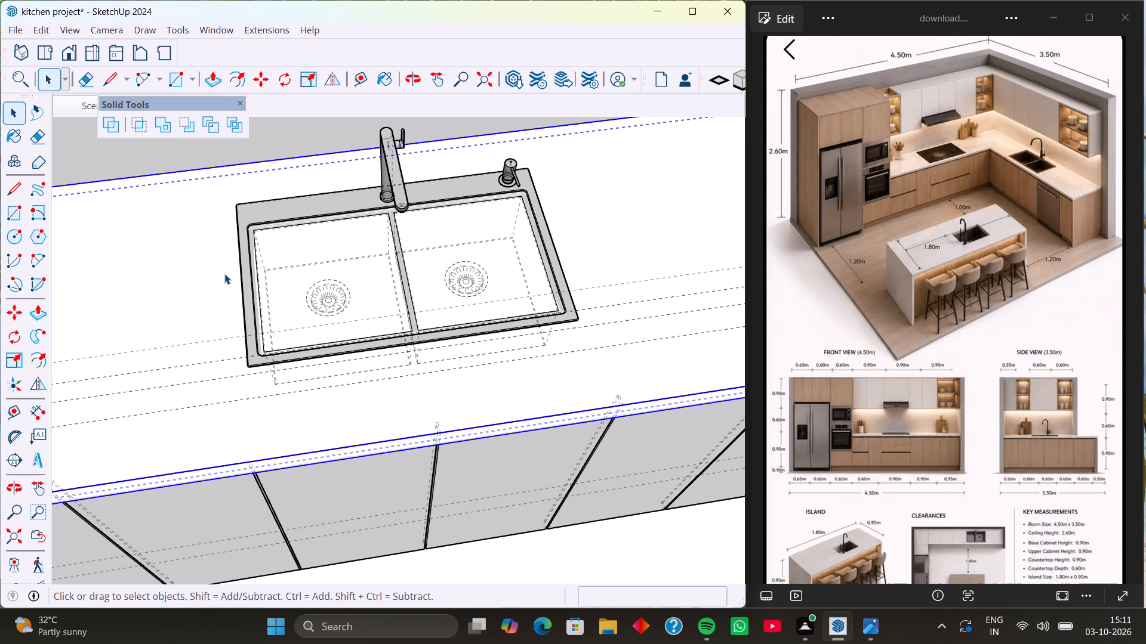
pyautogui.scroll(-7, 224, 274)
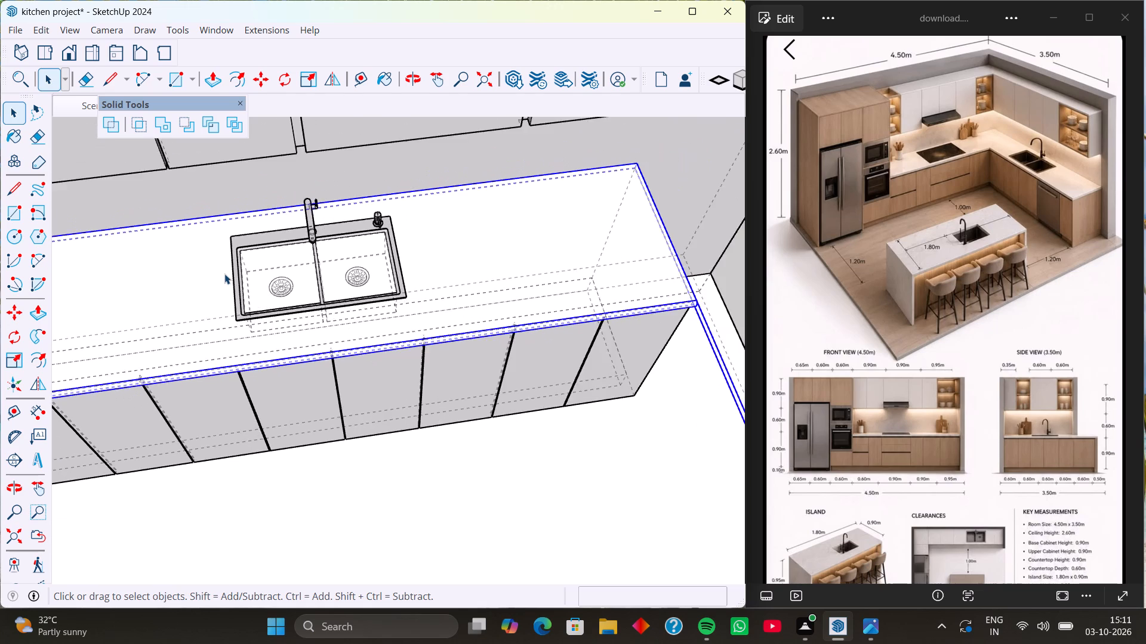
pyautogui.scroll(-1, 224, 274)
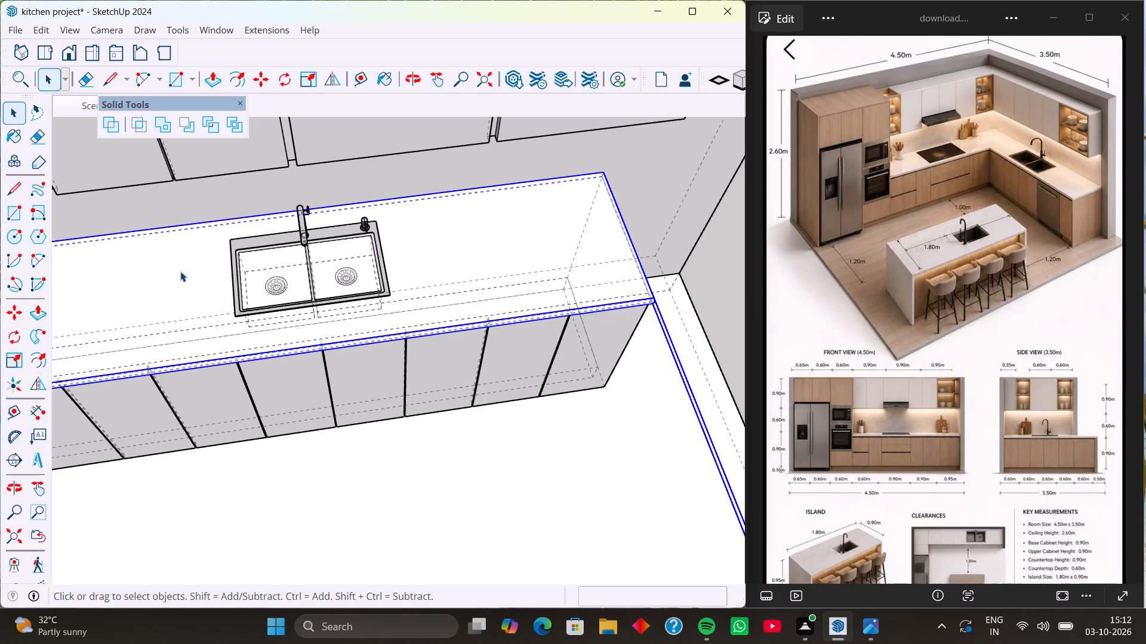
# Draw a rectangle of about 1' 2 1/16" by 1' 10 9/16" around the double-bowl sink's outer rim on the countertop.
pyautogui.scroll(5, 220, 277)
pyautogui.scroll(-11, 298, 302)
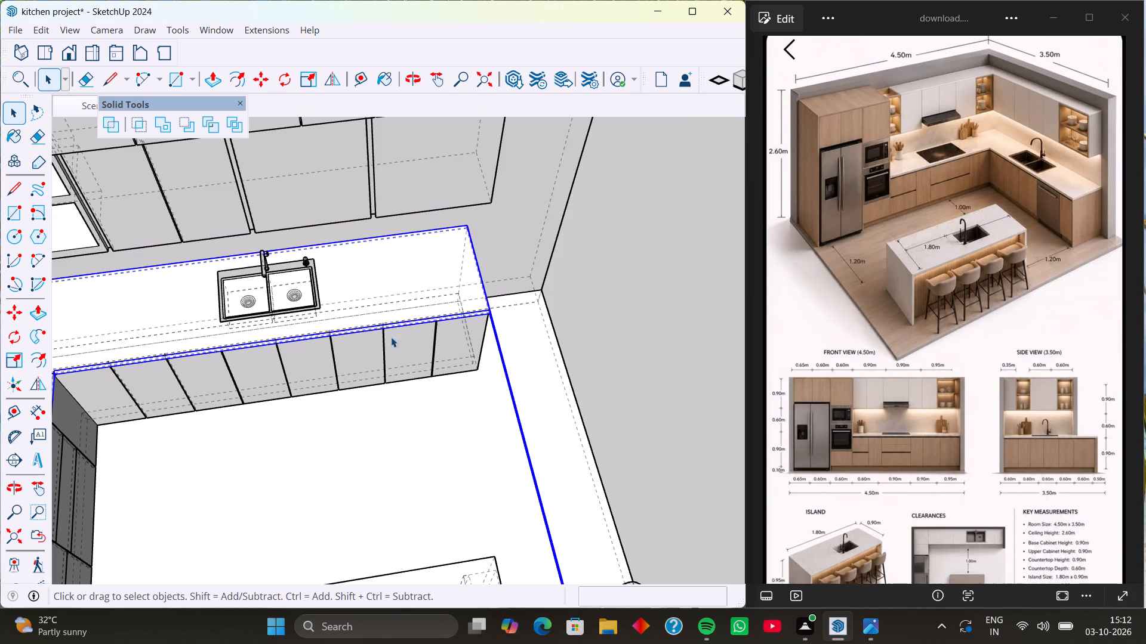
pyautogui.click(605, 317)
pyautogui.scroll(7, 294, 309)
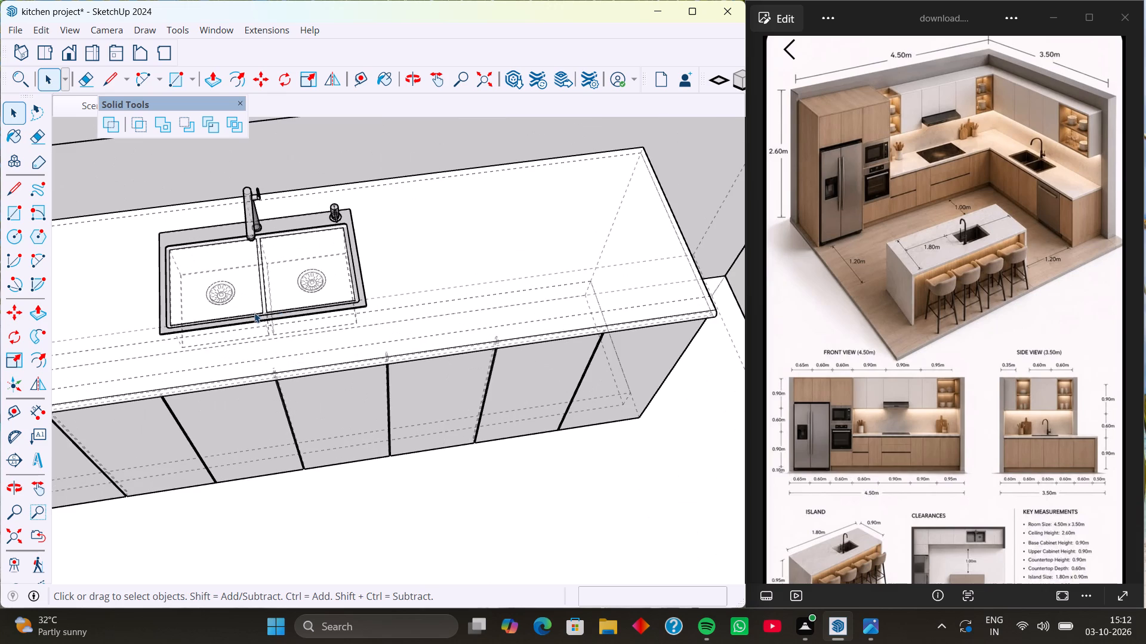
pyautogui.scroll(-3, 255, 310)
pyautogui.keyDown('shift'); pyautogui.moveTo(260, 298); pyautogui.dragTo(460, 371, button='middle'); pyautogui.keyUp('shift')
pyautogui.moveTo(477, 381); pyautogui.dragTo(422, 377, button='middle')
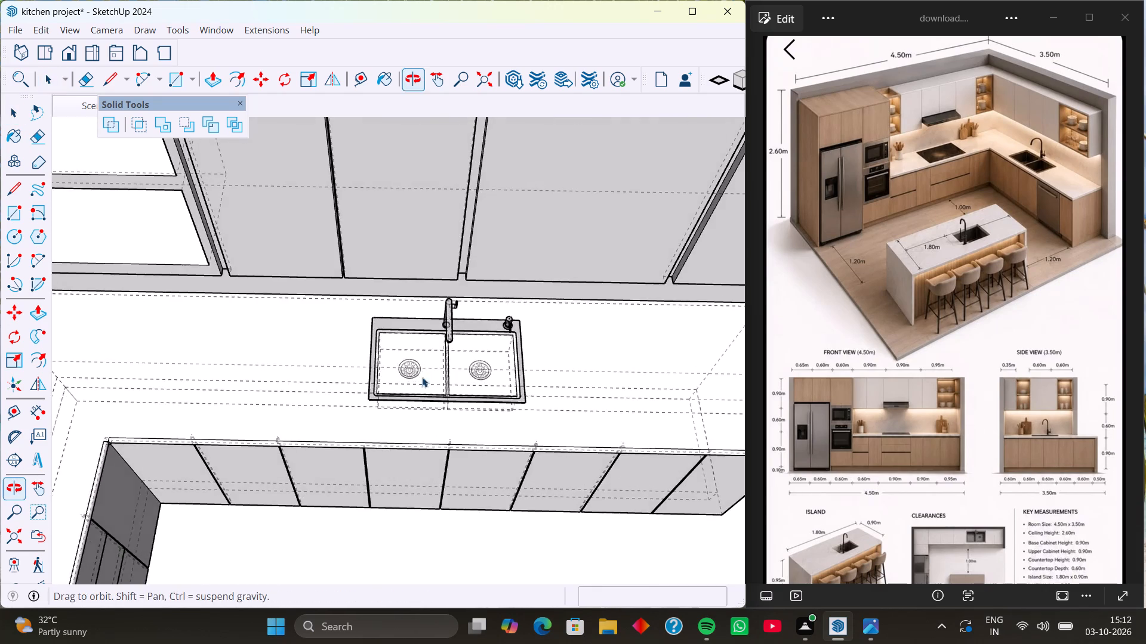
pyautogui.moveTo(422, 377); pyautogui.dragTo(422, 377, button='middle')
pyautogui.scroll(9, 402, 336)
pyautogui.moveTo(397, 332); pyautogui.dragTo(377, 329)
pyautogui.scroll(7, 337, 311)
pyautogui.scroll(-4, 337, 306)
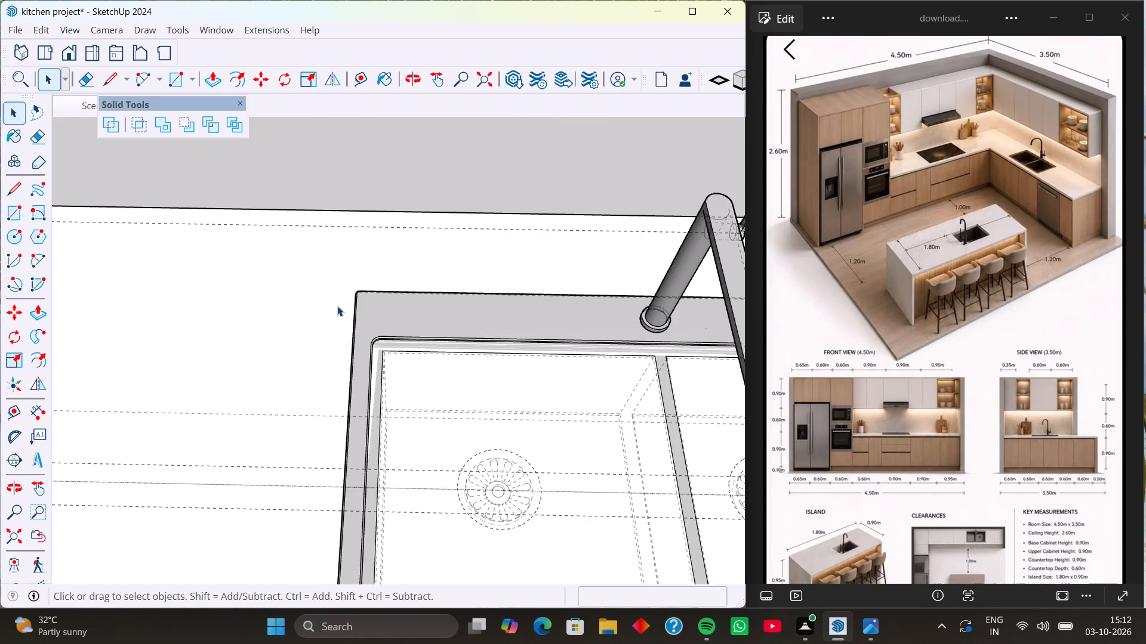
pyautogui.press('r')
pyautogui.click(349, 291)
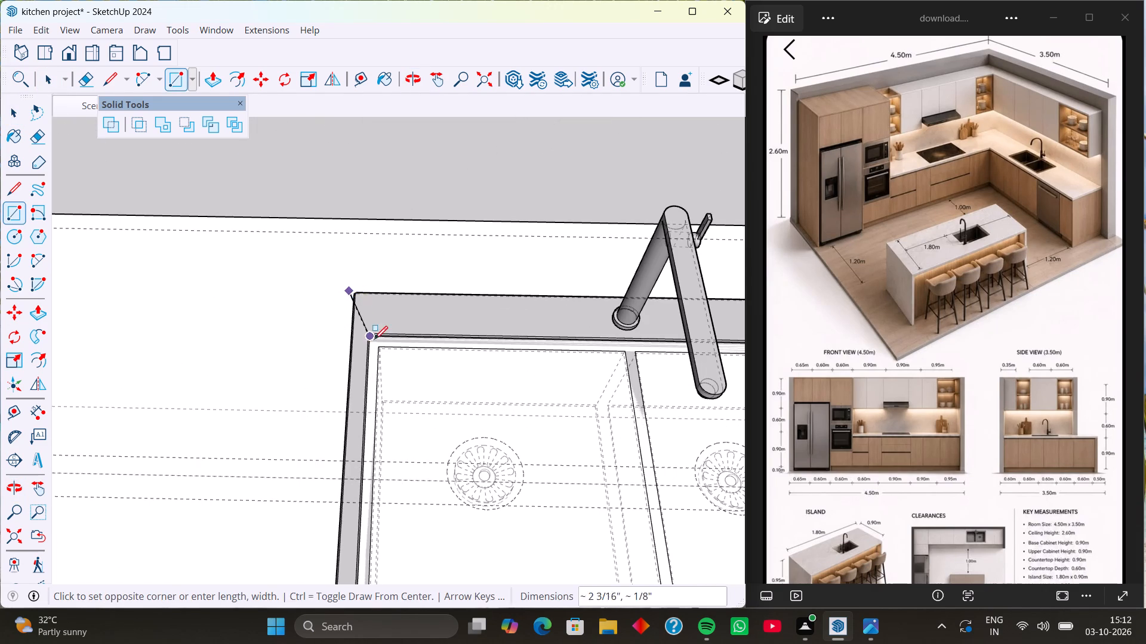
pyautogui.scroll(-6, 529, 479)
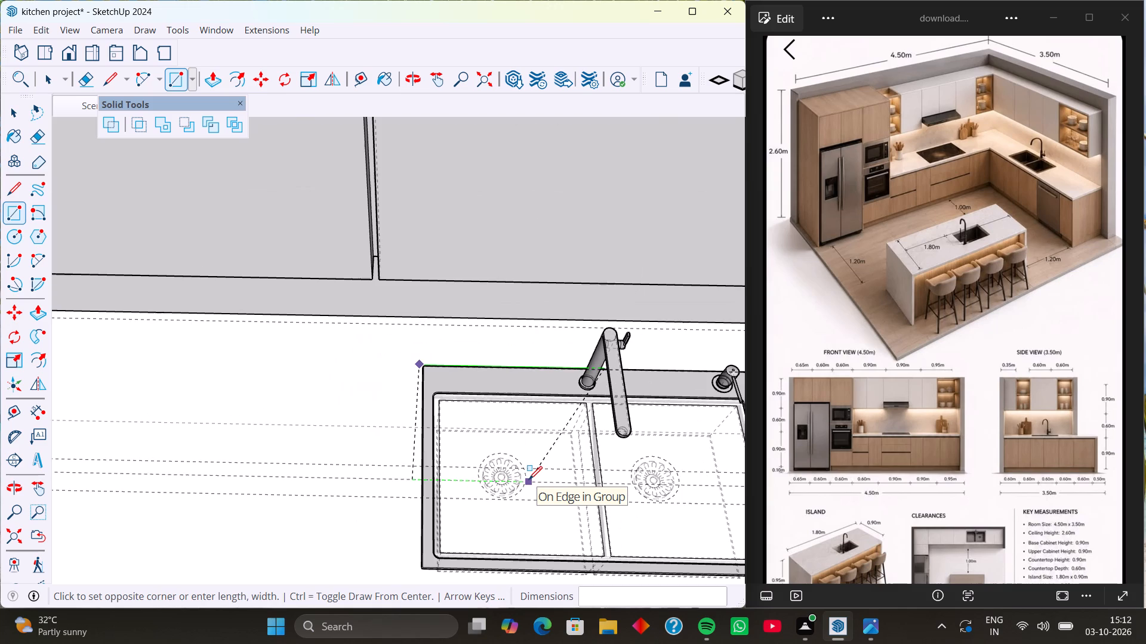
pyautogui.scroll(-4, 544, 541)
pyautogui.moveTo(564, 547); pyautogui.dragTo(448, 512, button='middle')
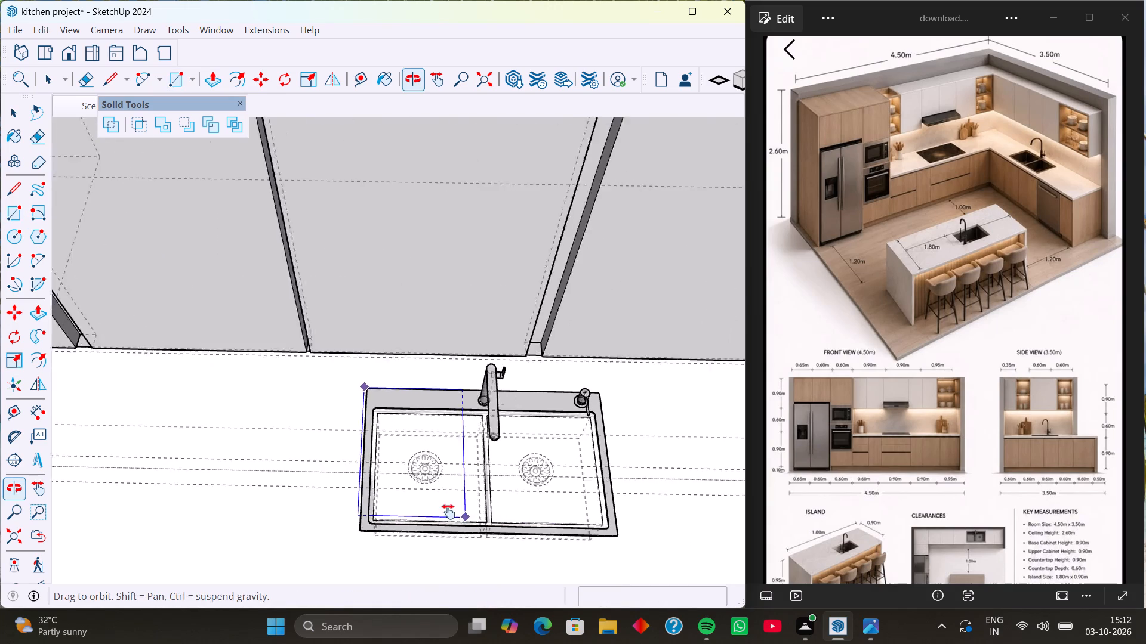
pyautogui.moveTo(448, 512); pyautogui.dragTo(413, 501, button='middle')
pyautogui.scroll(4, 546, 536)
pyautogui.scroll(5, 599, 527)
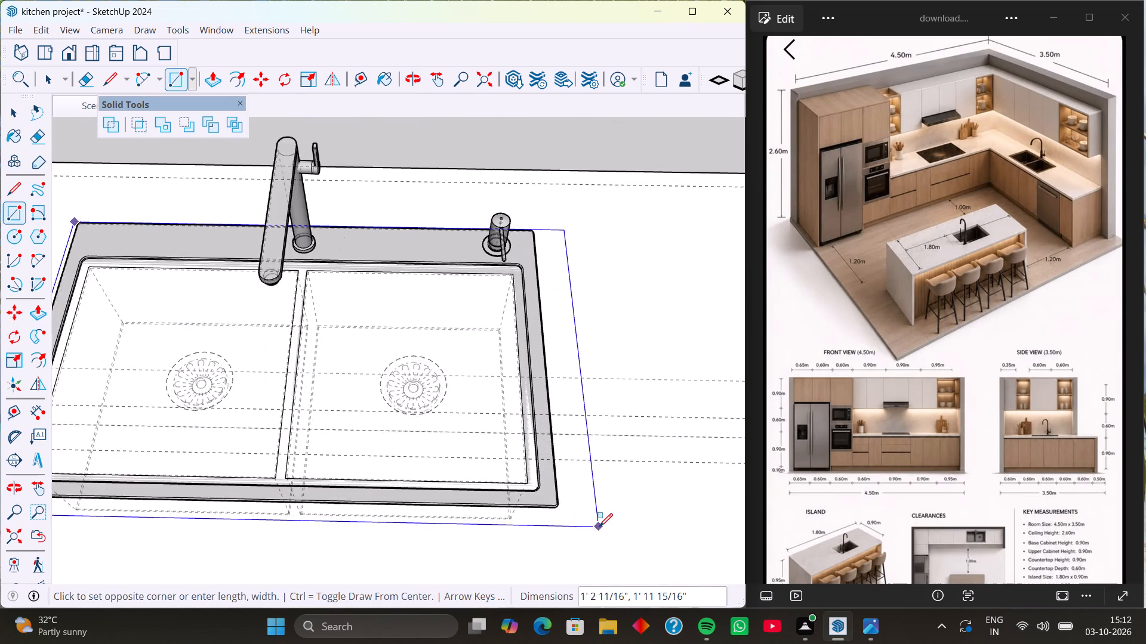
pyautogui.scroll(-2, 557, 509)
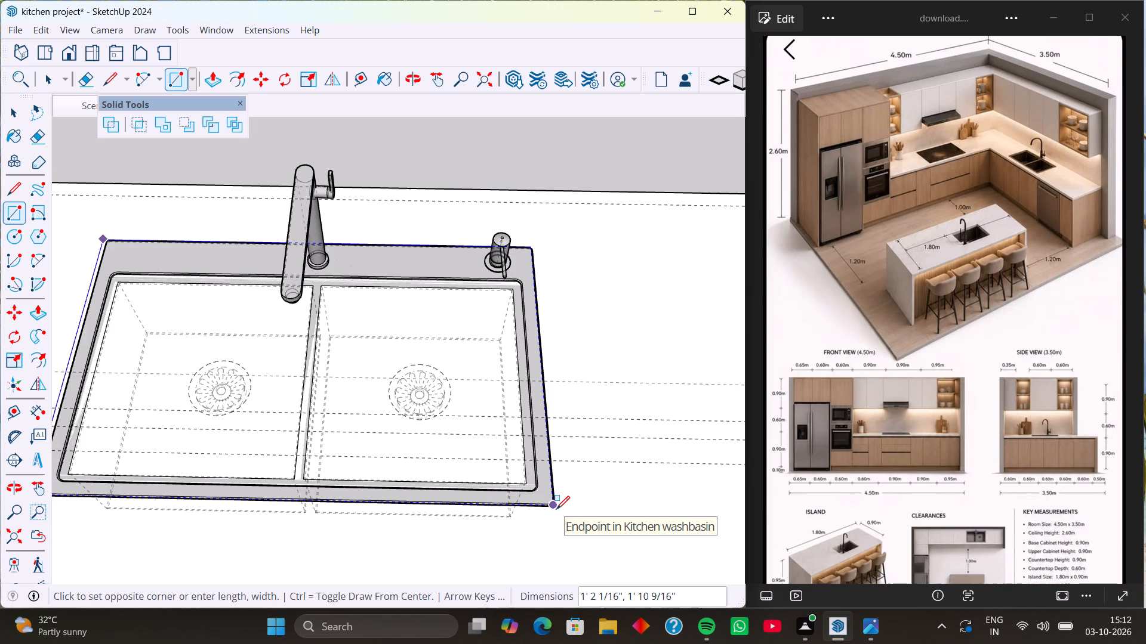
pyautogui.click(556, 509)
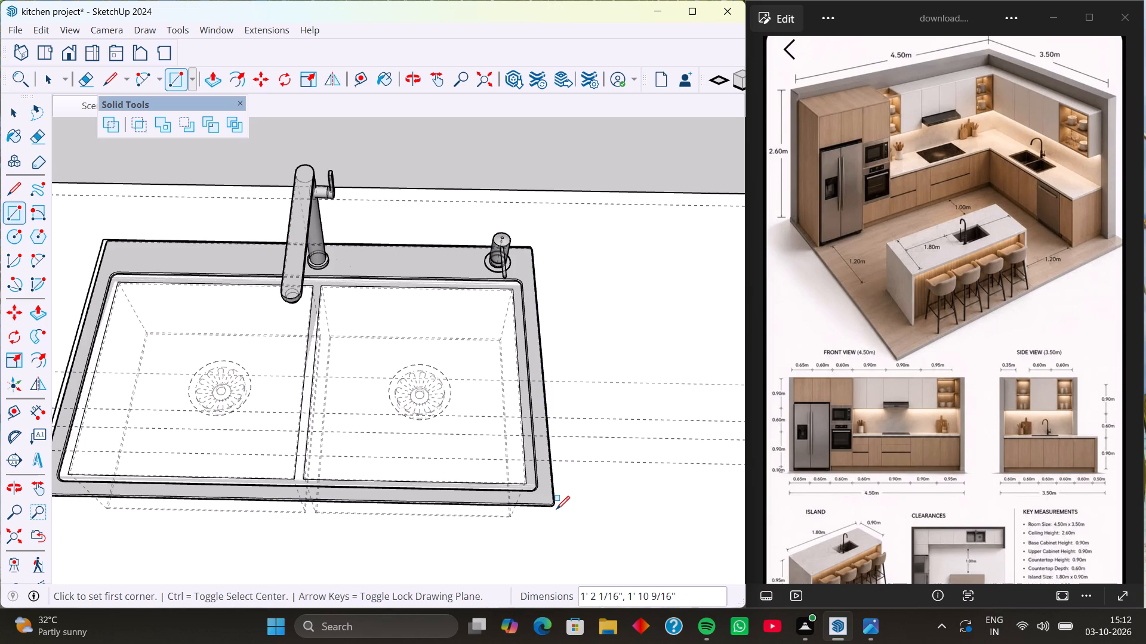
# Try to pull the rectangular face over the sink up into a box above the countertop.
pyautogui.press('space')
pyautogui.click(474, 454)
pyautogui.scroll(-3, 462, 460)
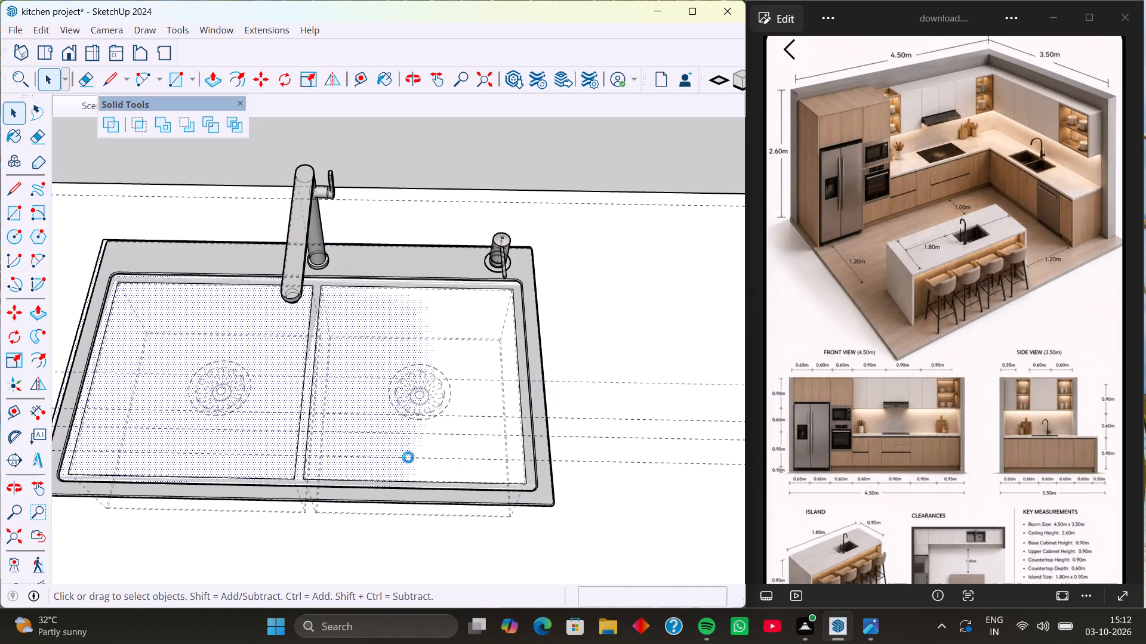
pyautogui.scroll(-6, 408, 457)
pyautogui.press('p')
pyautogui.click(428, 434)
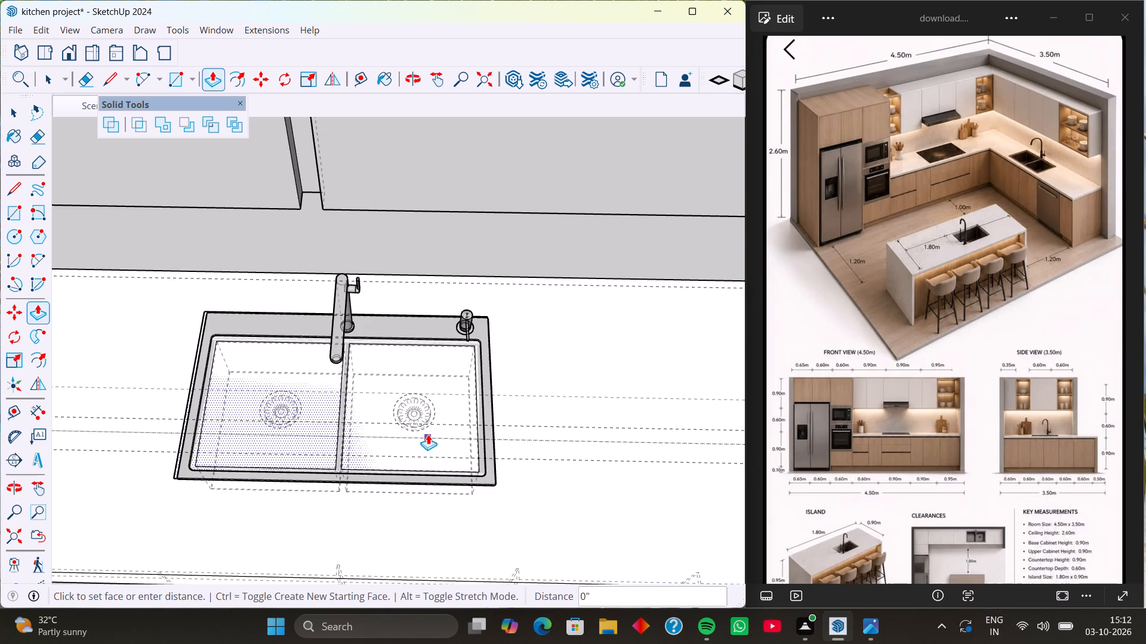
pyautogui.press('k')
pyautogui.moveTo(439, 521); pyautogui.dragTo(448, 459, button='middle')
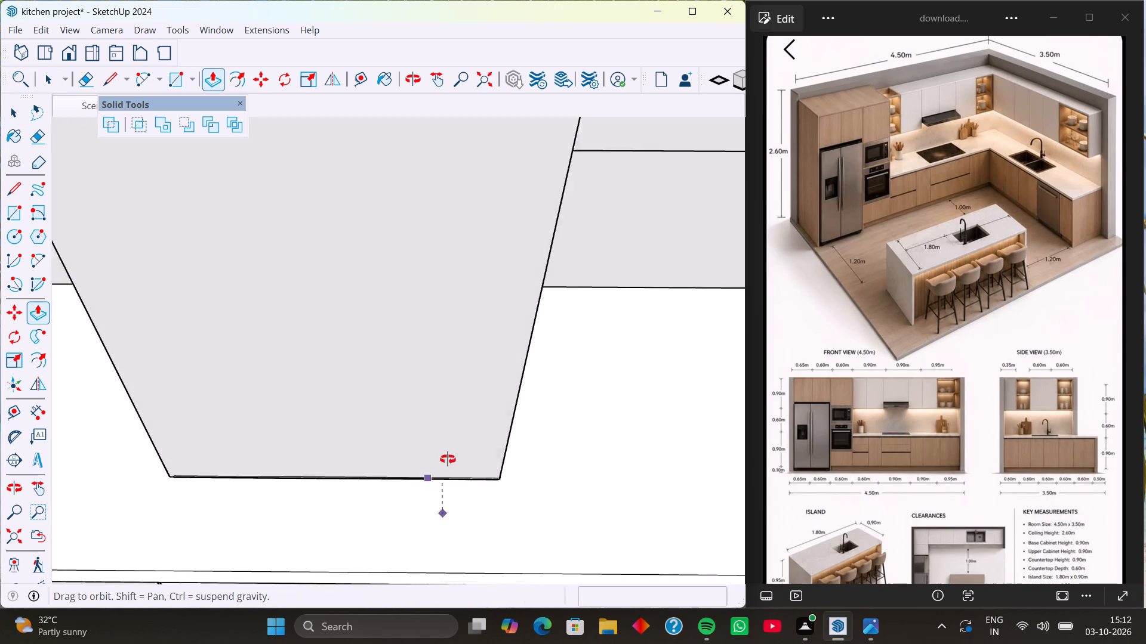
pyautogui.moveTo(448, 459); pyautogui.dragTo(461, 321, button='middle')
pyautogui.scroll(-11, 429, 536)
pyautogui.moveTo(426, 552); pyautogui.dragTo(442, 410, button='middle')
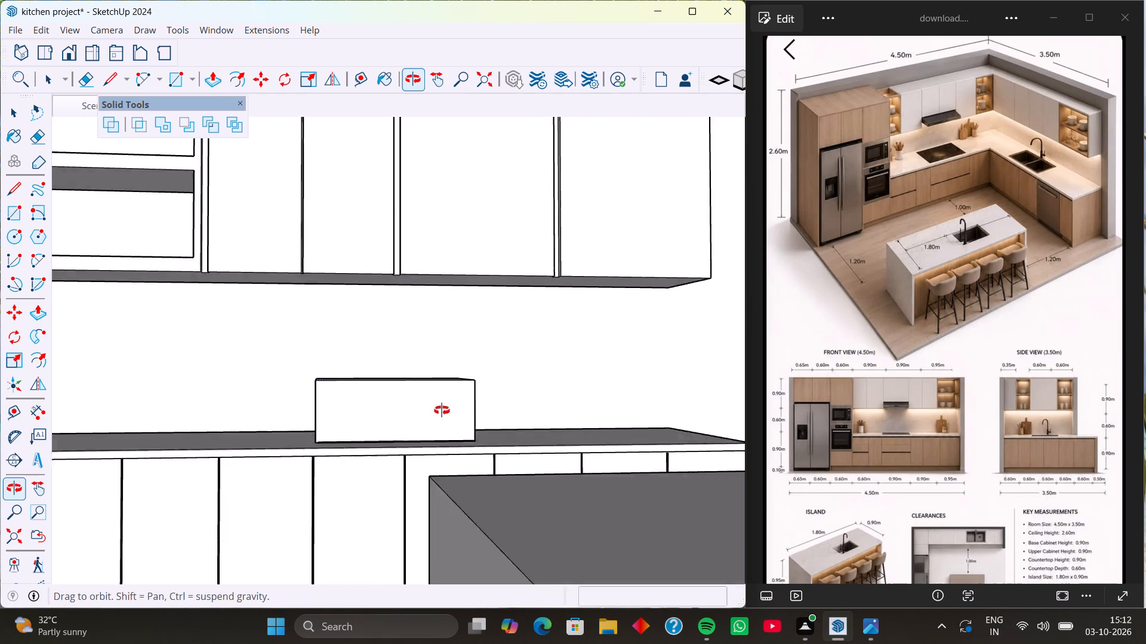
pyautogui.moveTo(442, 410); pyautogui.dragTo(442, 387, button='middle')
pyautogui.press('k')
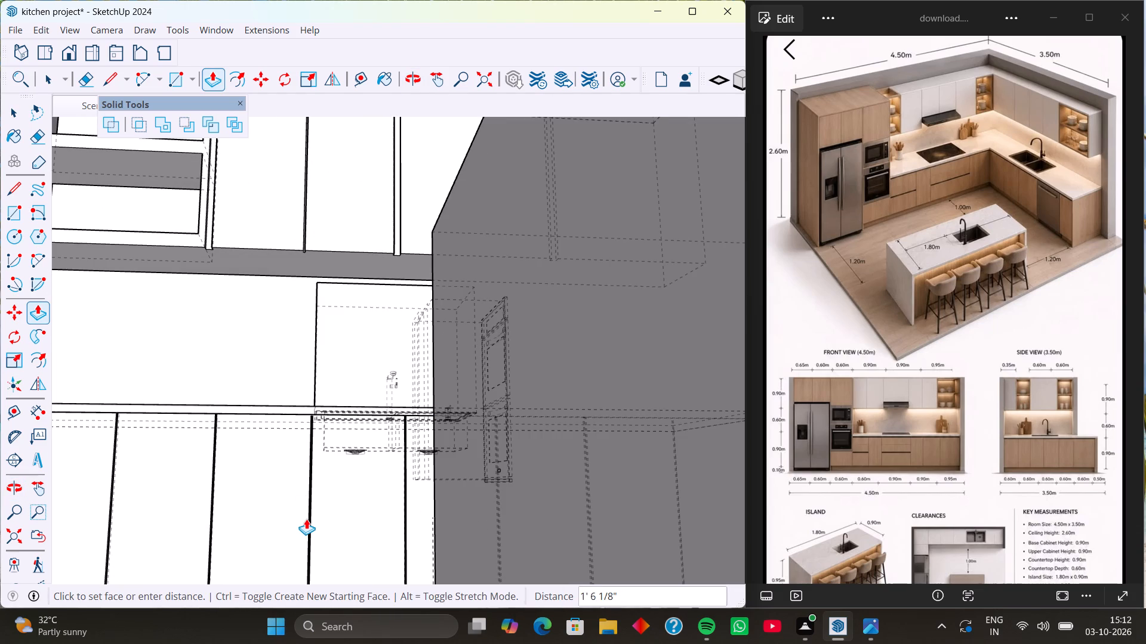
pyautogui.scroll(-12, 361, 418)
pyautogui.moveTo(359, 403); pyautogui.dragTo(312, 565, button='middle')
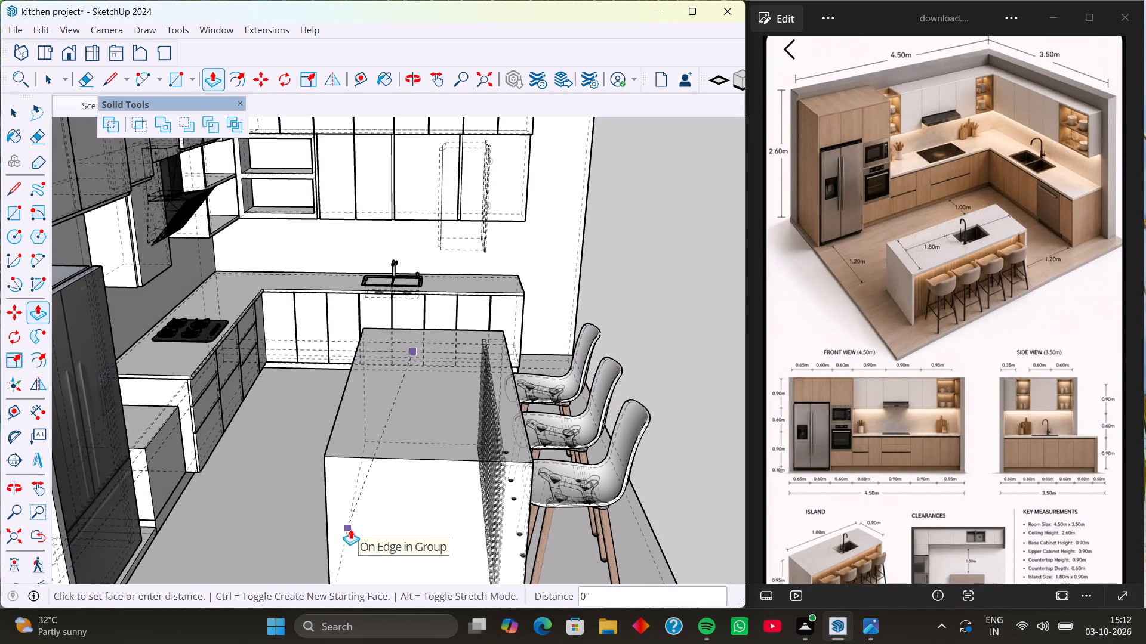
# Undo the sink rectangle and the earlier lowering of the double-bowl sink into the countertop, and clear the selection.
pyautogui.hotkey('ctrl', 'z')
pyautogui.hotkey('ctrl', 'z')
pyautogui.hotkey('ctrl', 'z')
pyautogui.hotkey('ctrl', 'z')
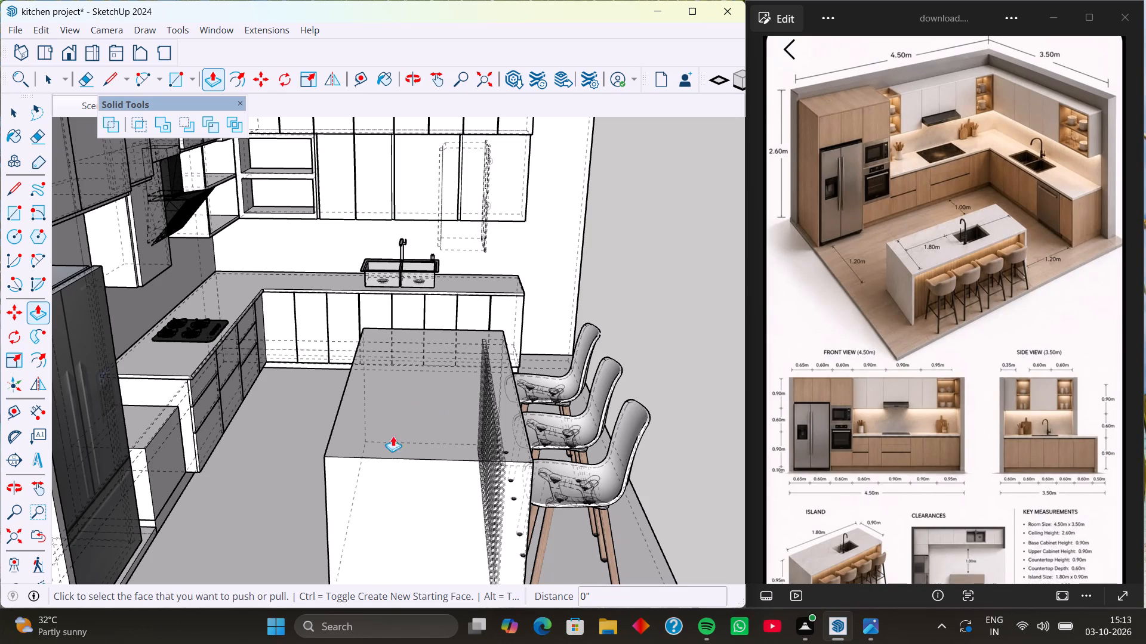
pyautogui.press('space')
pyautogui.click(670, 365)
# Scale the double-bowl sink down uniformly to a factor of 0.78.
pyautogui.moveTo(372, 294); pyautogui.dragTo(403, 407, button='middle')
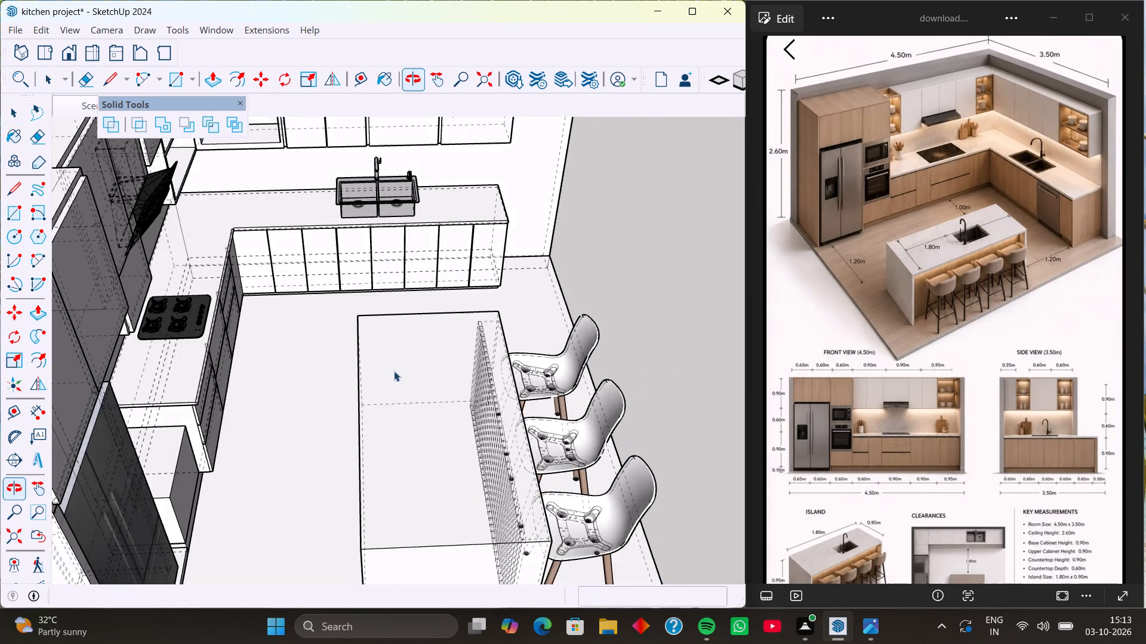
pyautogui.scroll(7, 387, 232)
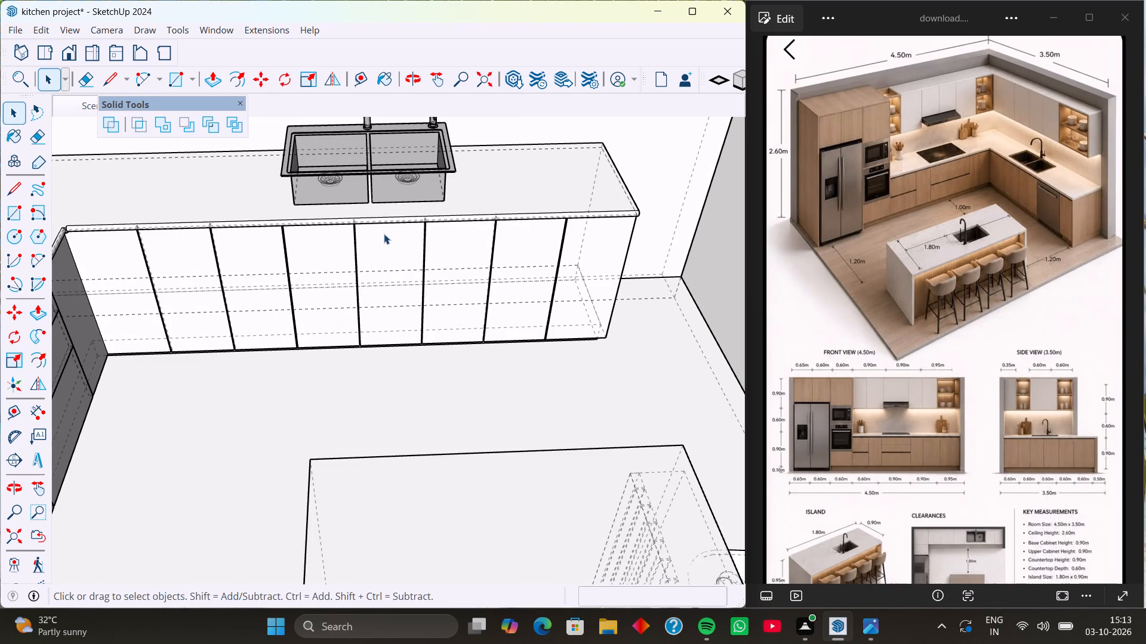
pyautogui.press('k')
pyautogui.scroll(3, 411, 200)
pyautogui.click(412, 188)
pyautogui.scroll(-4, 412, 188)
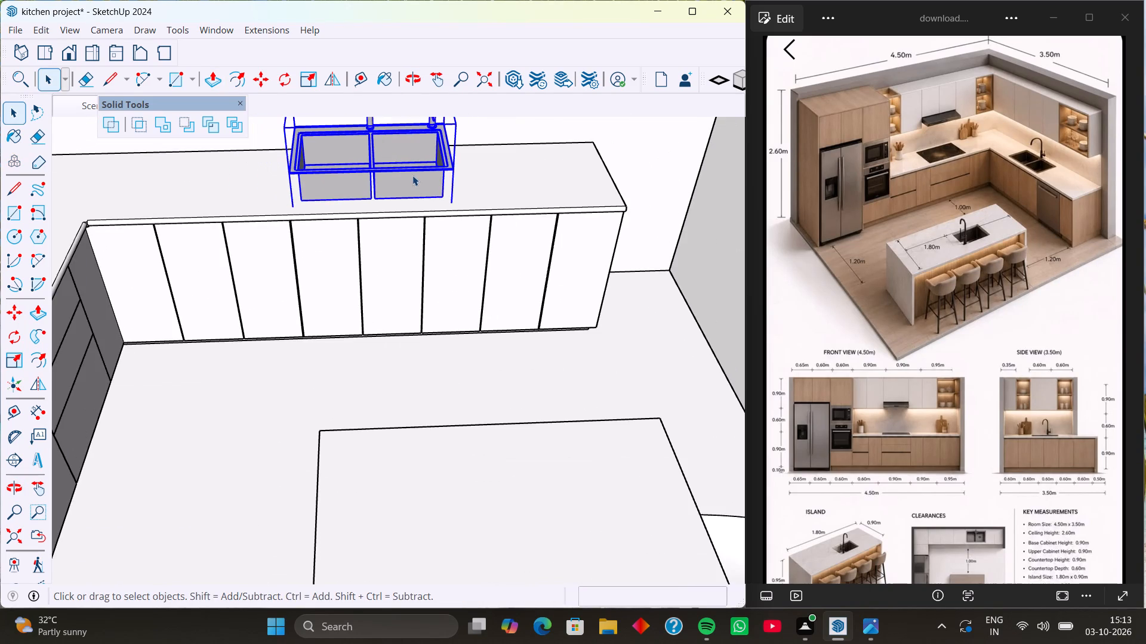
pyautogui.keyDown('shift'); pyautogui.moveTo(412, 175); pyautogui.dragTo(411, 263, button='middle'); pyautogui.keyUp('shift')
pyautogui.moveTo(417, 269); pyautogui.dragTo(460, 211, button='middle')
pyautogui.moveTo(377, 311); pyautogui.dragTo(338, 291, button='middle')
pyautogui.scroll(1, 344, 296)
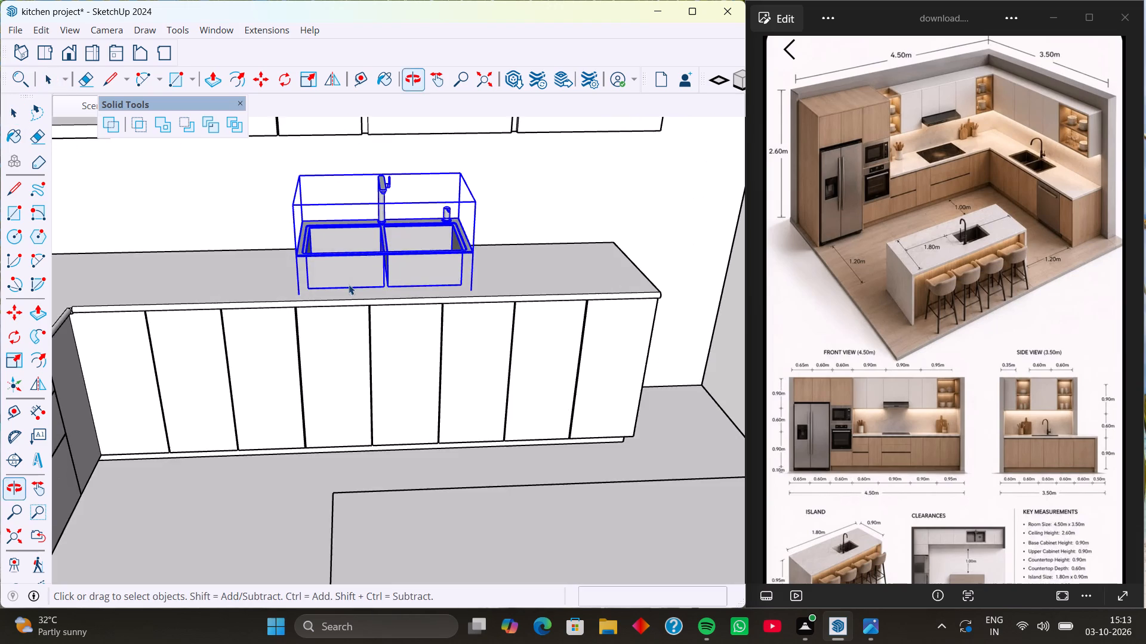
pyautogui.scroll(1, 425, 256)
pyautogui.write('ss')
pyautogui.scroll(2, 433, 231)
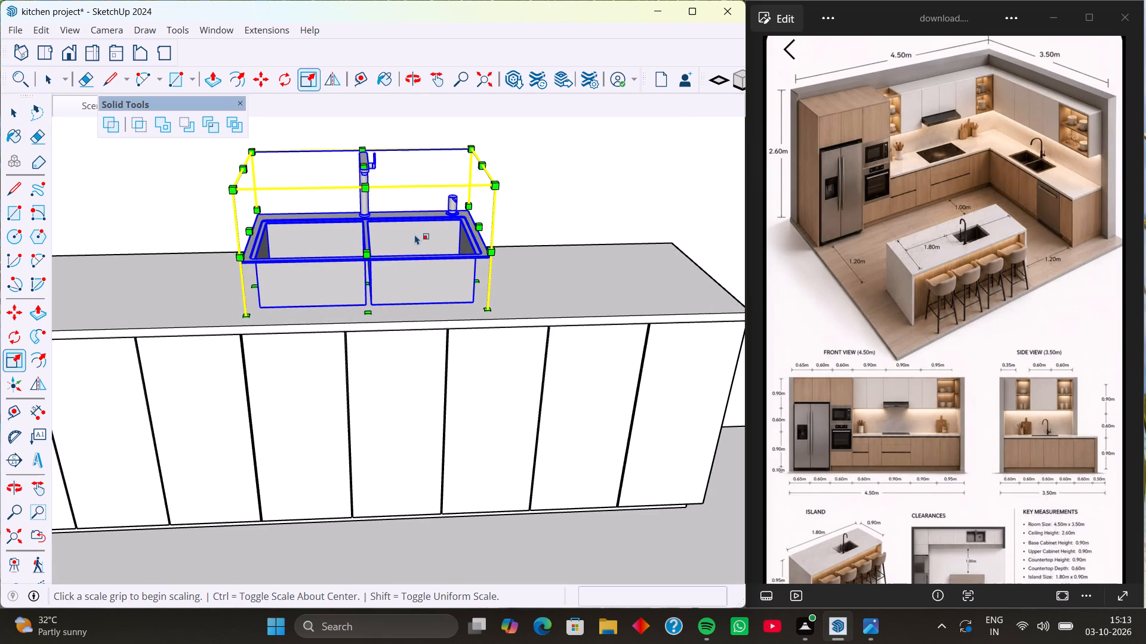
pyautogui.click(497, 182)
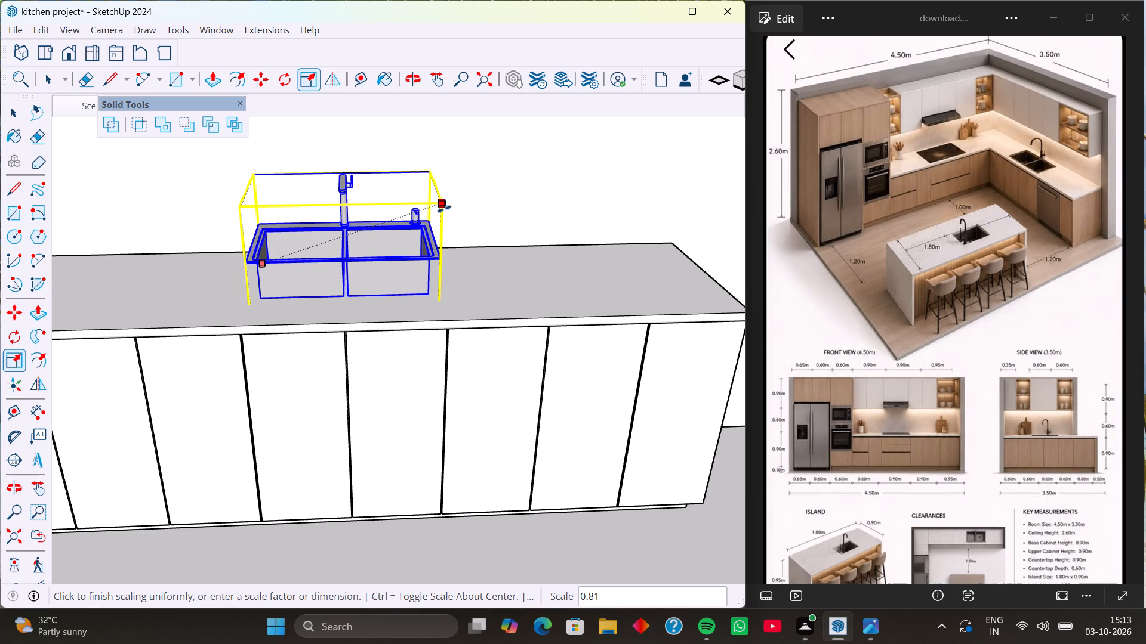
pyautogui.click(435, 214)
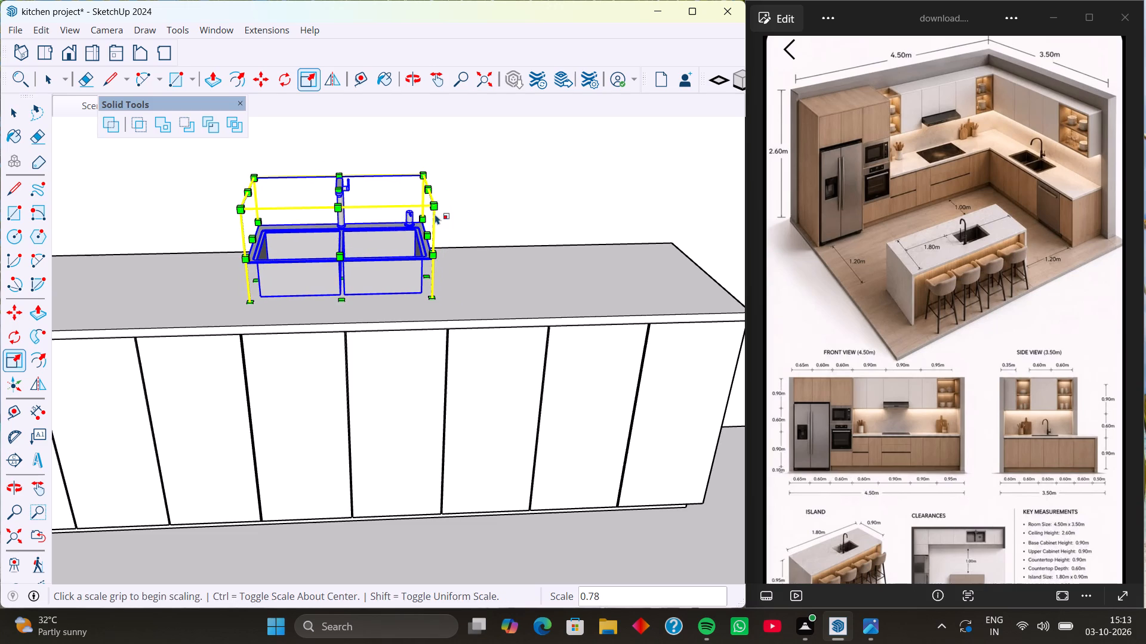
# Move the scaled sink about 3 1/16" along the red axis toward the countertop's front edge.
pyautogui.moveTo(450, 256); pyautogui.dragTo(418, 280, button='middle')
pyautogui.press('m')
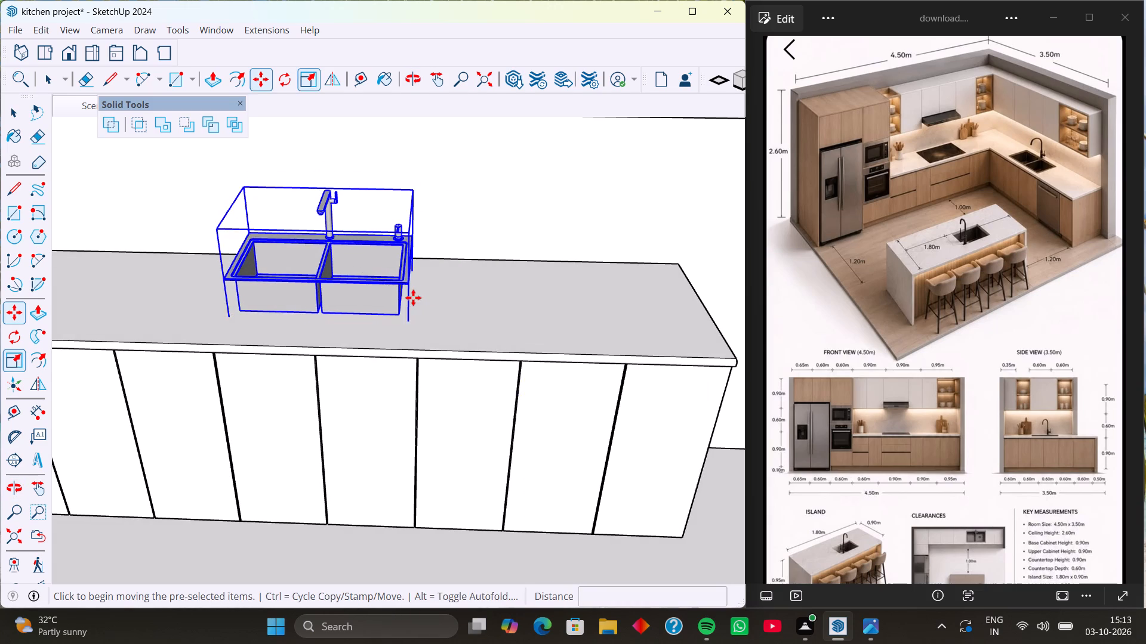
pyautogui.scroll(8, 409, 303)
pyautogui.moveTo(418, 324); pyautogui.dragTo(264, 310, button='middle')
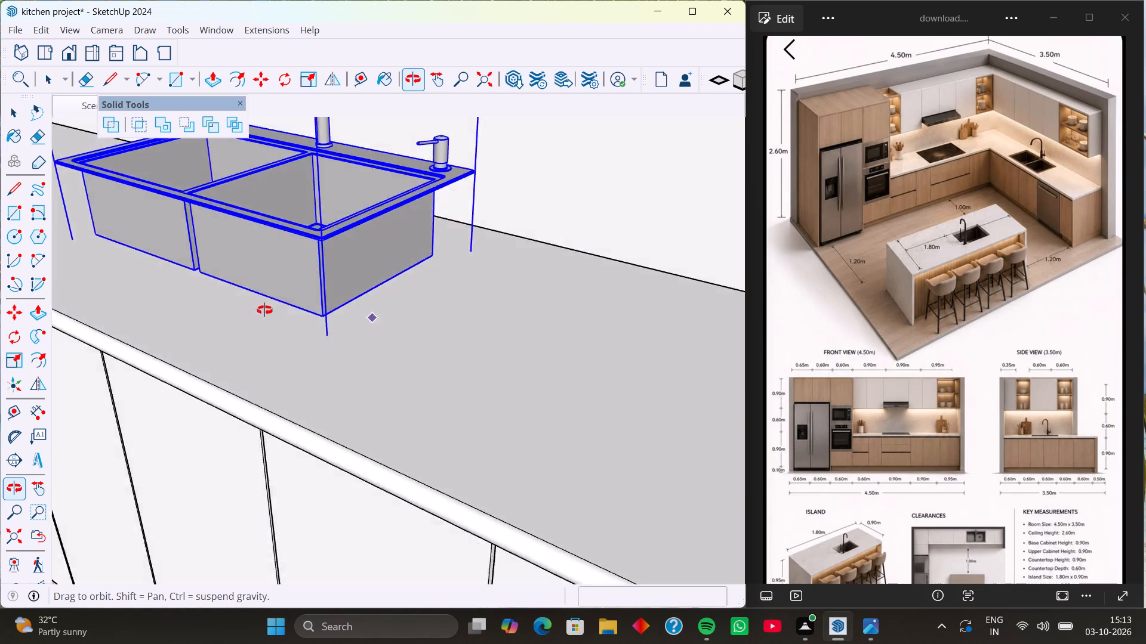
pyautogui.moveTo(264, 310); pyautogui.dragTo(438, 315, button='middle')
pyautogui.scroll(3, 404, 355)
pyautogui.click(419, 348)
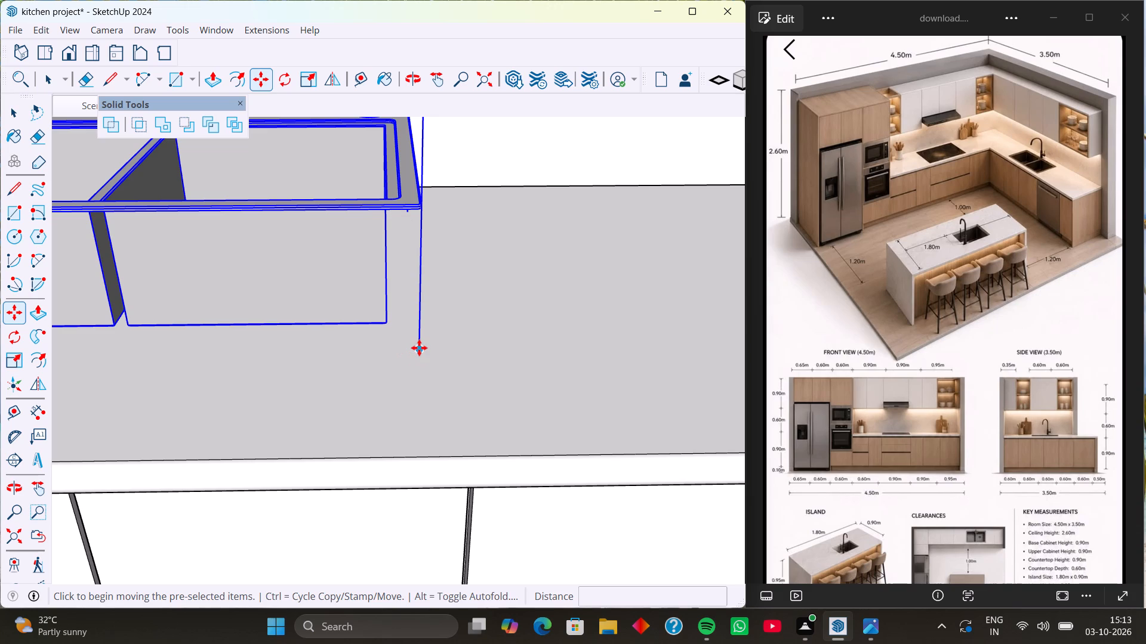
pyautogui.click(425, 397)
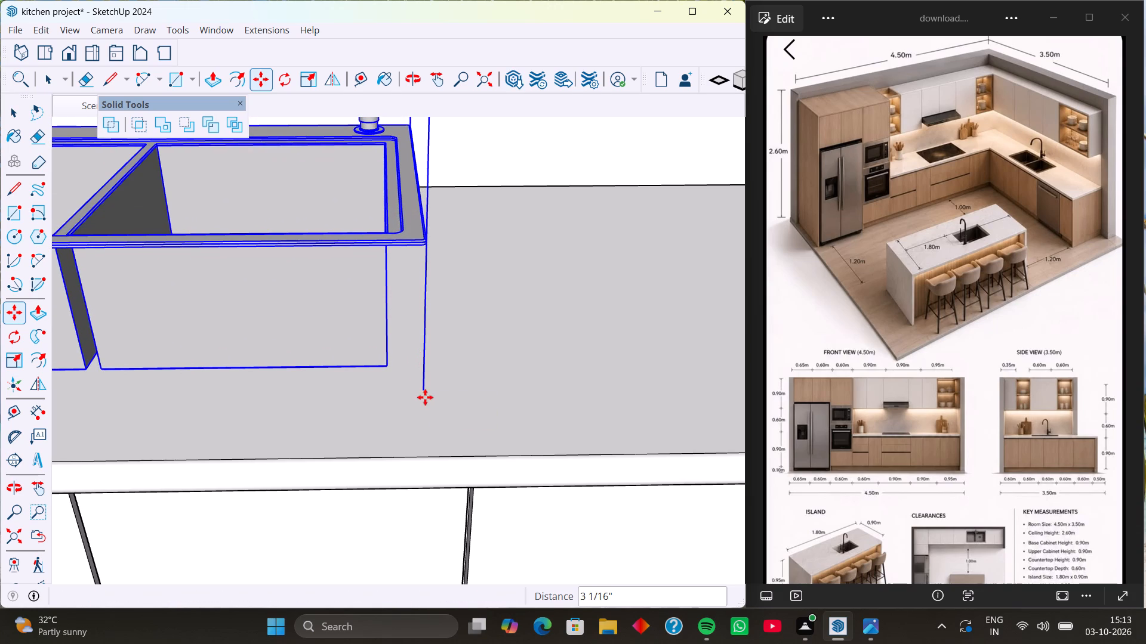
# Lower the sink about 5 7/16" along the blue axis so its rim rests on the countertop surface.
pyautogui.click(424, 394)
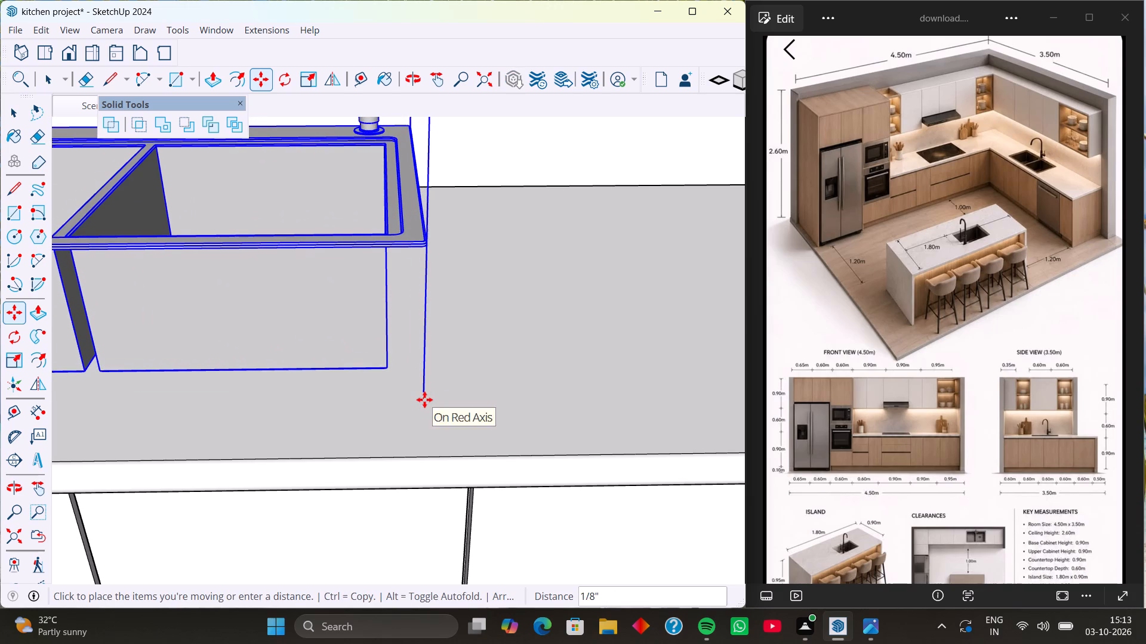
pyautogui.press('Up')
pyautogui.scroll(-5, 430, 451)
pyautogui.moveTo(427, 454); pyautogui.dragTo(412, 315, button='middle')
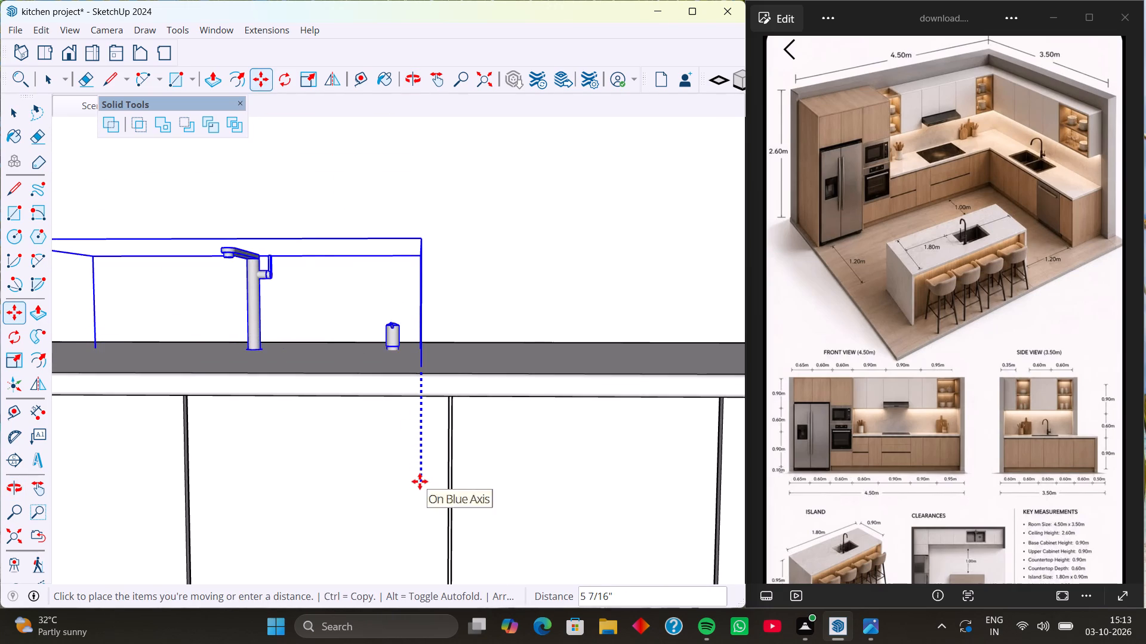
pyautogui.click(419, 476)
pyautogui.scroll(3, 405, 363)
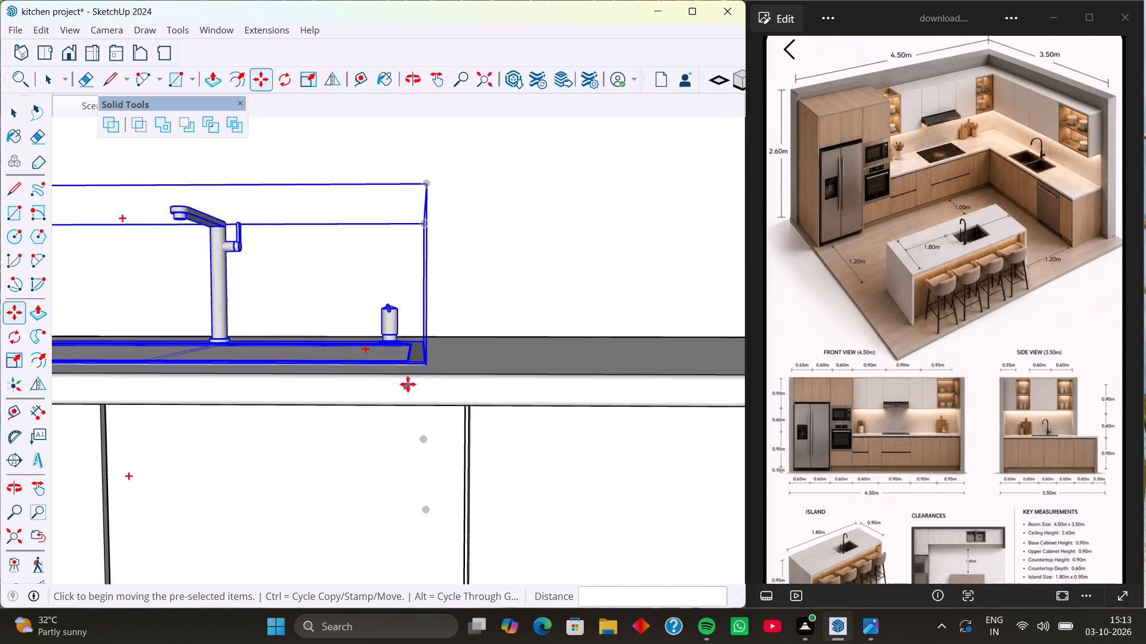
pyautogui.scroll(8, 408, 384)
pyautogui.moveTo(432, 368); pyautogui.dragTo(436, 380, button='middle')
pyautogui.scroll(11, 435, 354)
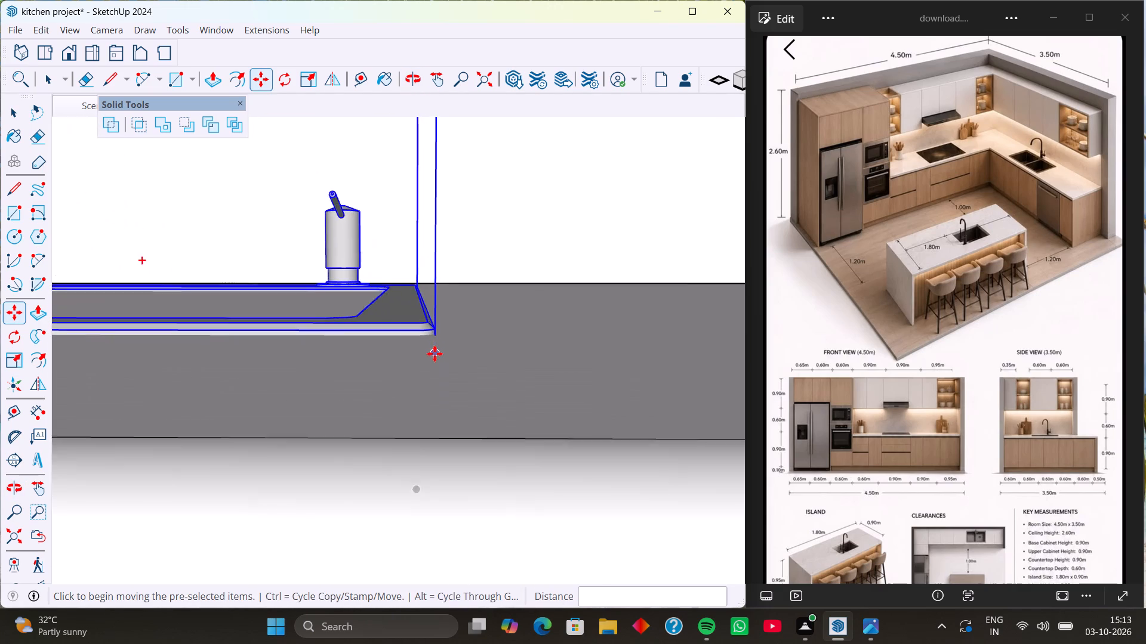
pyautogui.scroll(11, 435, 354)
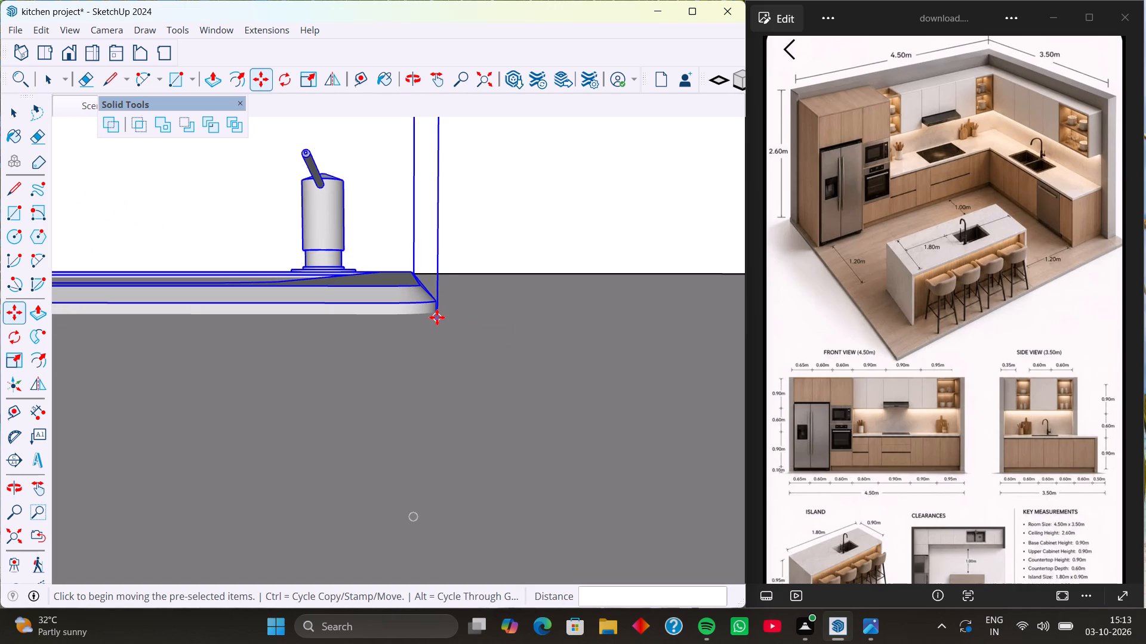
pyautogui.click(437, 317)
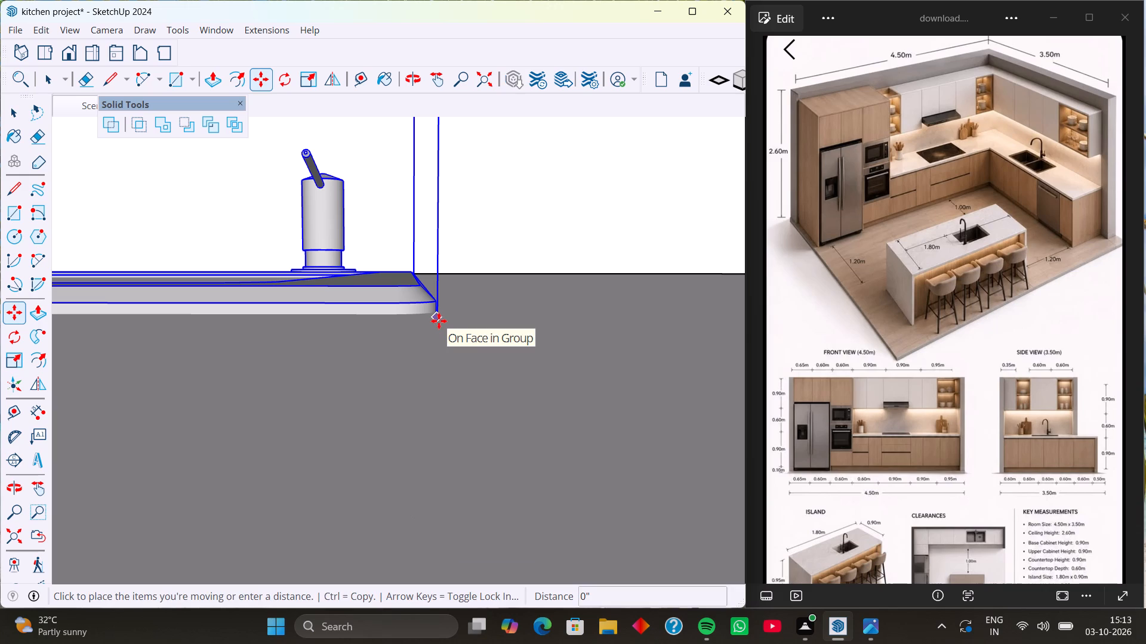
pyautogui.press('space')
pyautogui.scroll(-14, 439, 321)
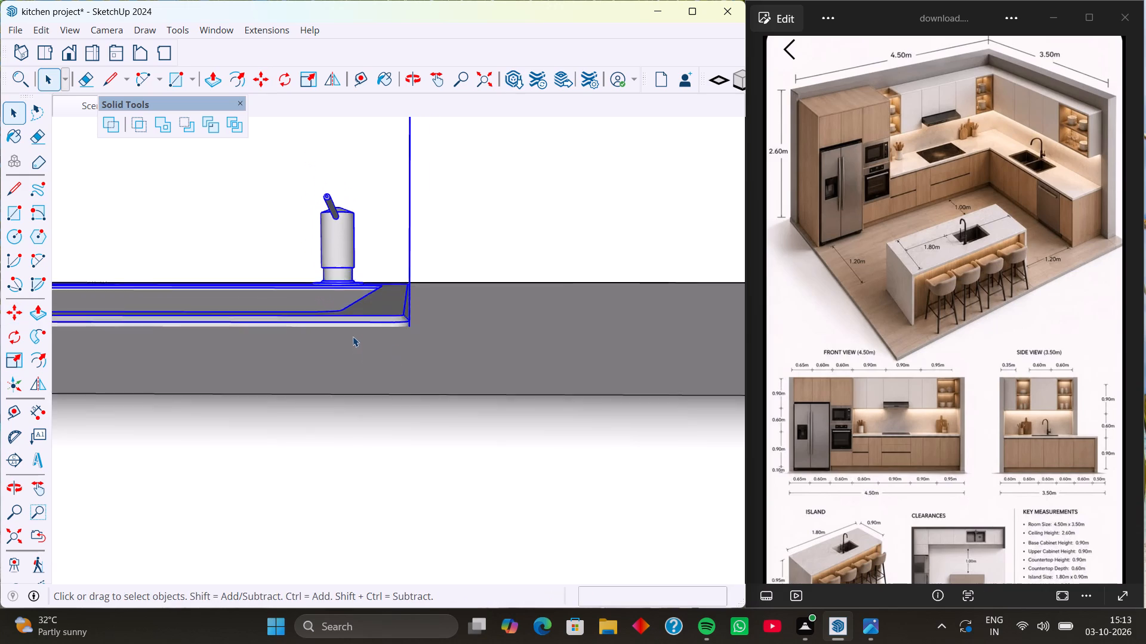
# Examine from several angles how the scaled double-bowl sink sits on the countertop.
pyautogui.scroll(-3, 353, 336)
pyautogui.moveTo(368, 346); pyautogui.dragTo(422, 479, button='middle')
pyautogui.scroll(-16, 337, 368)
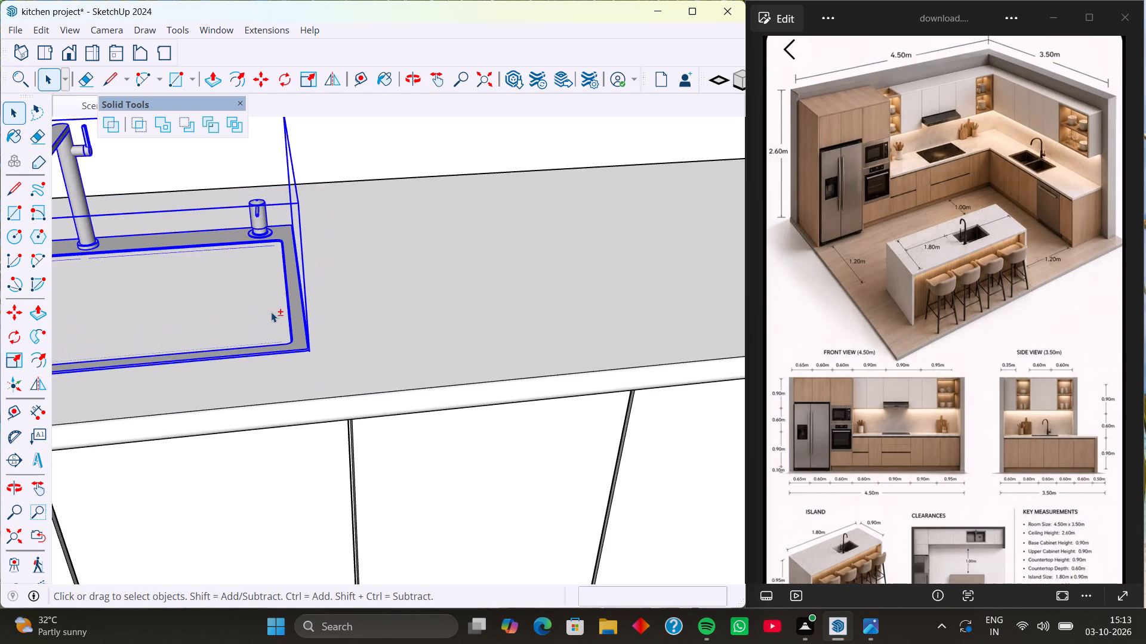
pyautogui.keyDown('shift'); pyautogui.moveTo(271, 312); pyautogui.dragTo(571, 422, button='middle'); pyautogui.keyUp('shift')
pyautogui.moveTo(589, 440); pyautogui.dragTo(488, 460, button='middle')
pyautogui.keyDown('shift'); pyautogui.moveTo(463, 403); pyautogui.dragTo(479, 349, button='middle'); pyautogui.keyUp('shift')
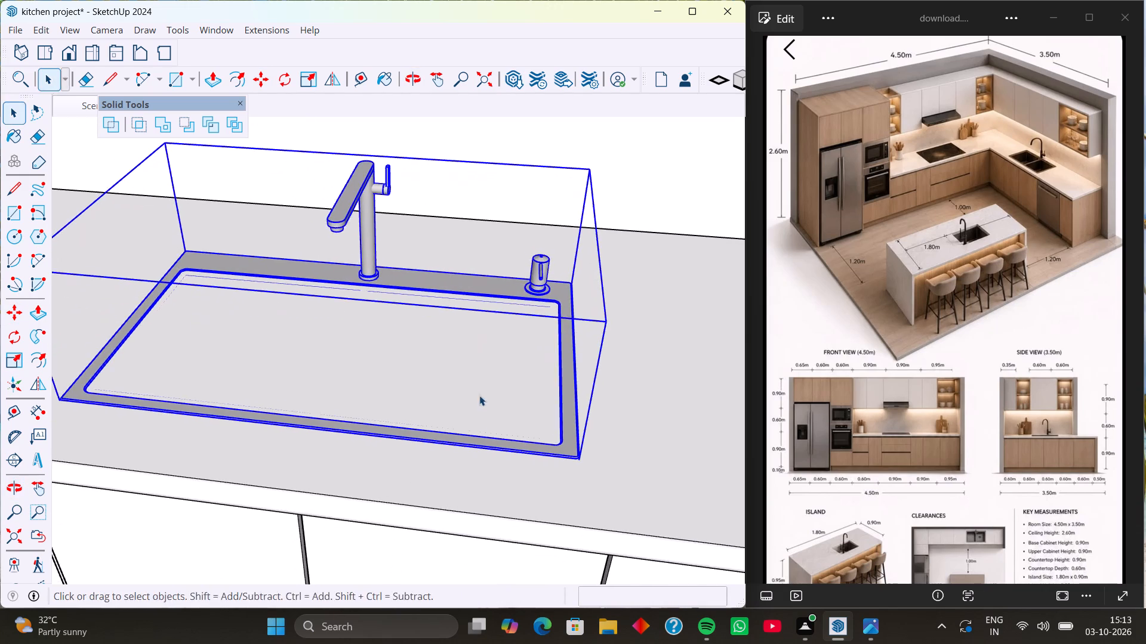
pyautogui.moveTo(479, 395); pyautogui.dragTo(512, 477, button='middle')
pyautogui.scroll(-4, 472, 396)
pyautogui.moveTo(466, 415); pyautogui.dragTo(494, 360, button='middle')
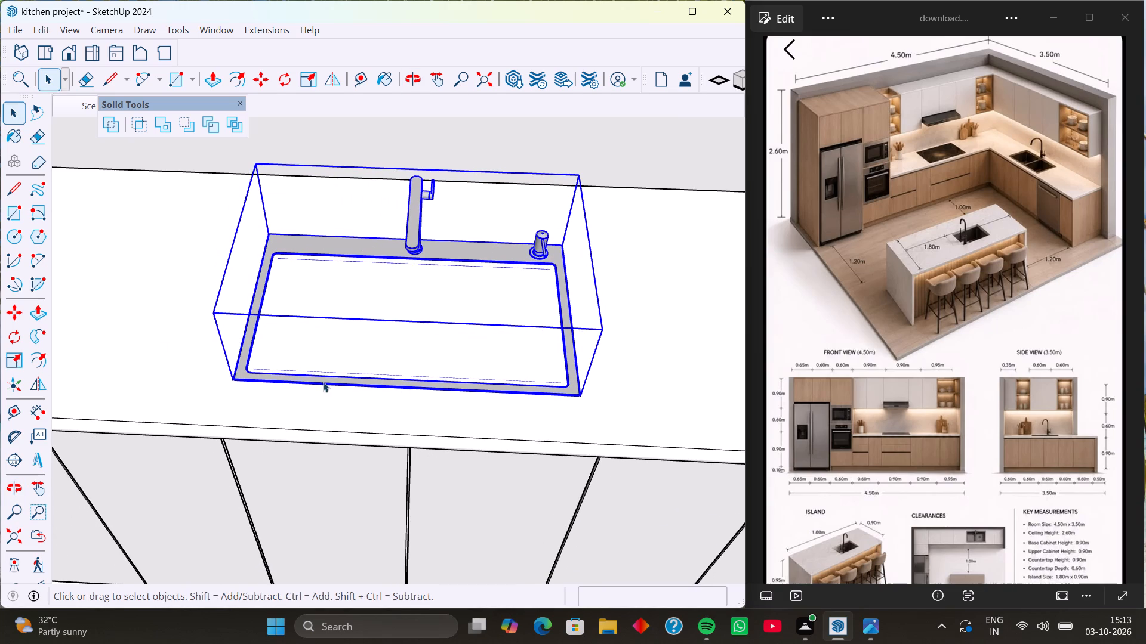
# Open the countertop under the sink for editing and select its top face.
pyautogui.click(669, 431)
pyautogui.moveTo(390, 360); pyautogui.dragTo(415, 423, button='middle')
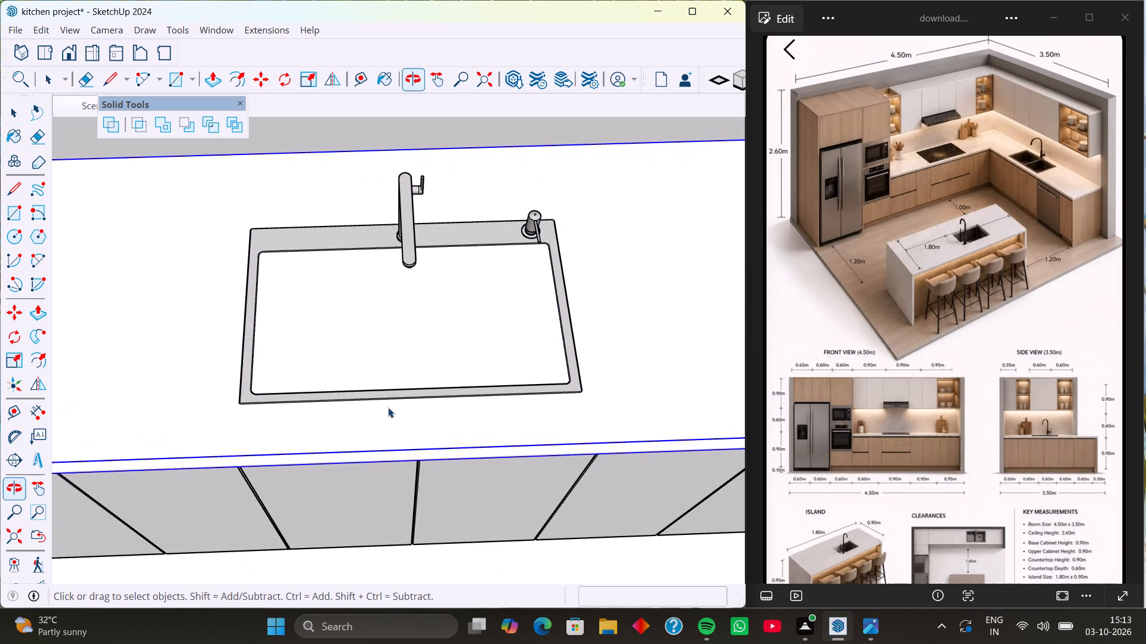
pyautogui.scroll(-4, 274, 366)
pyautogui.doubleClick(547, 354)
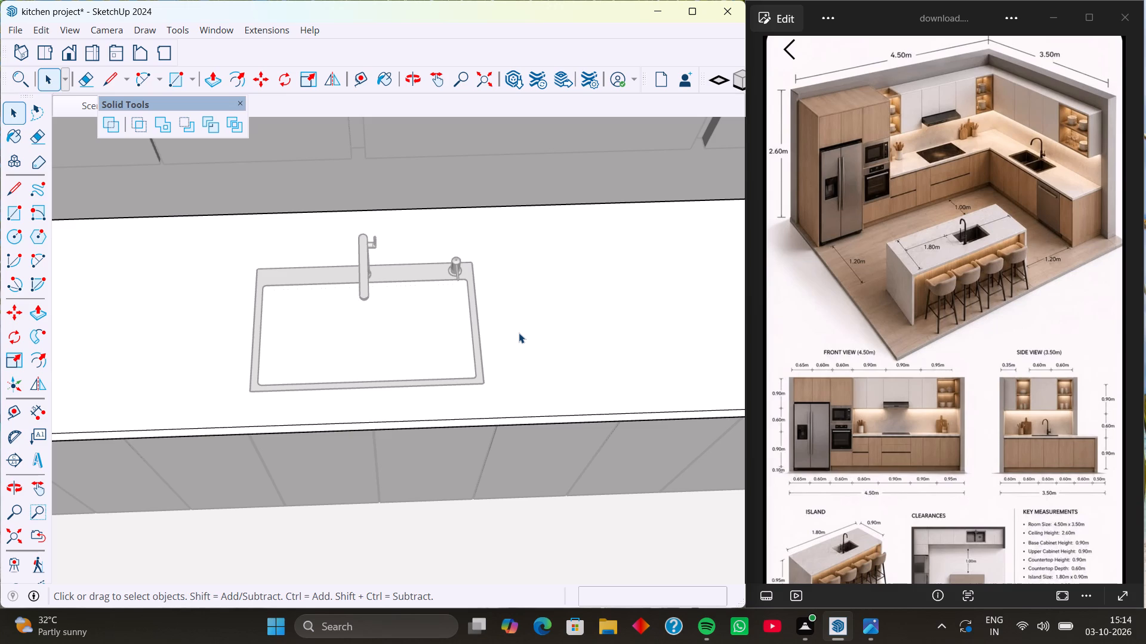
pyautogui.click(519, 333)
pyautogui.click(519, 333)
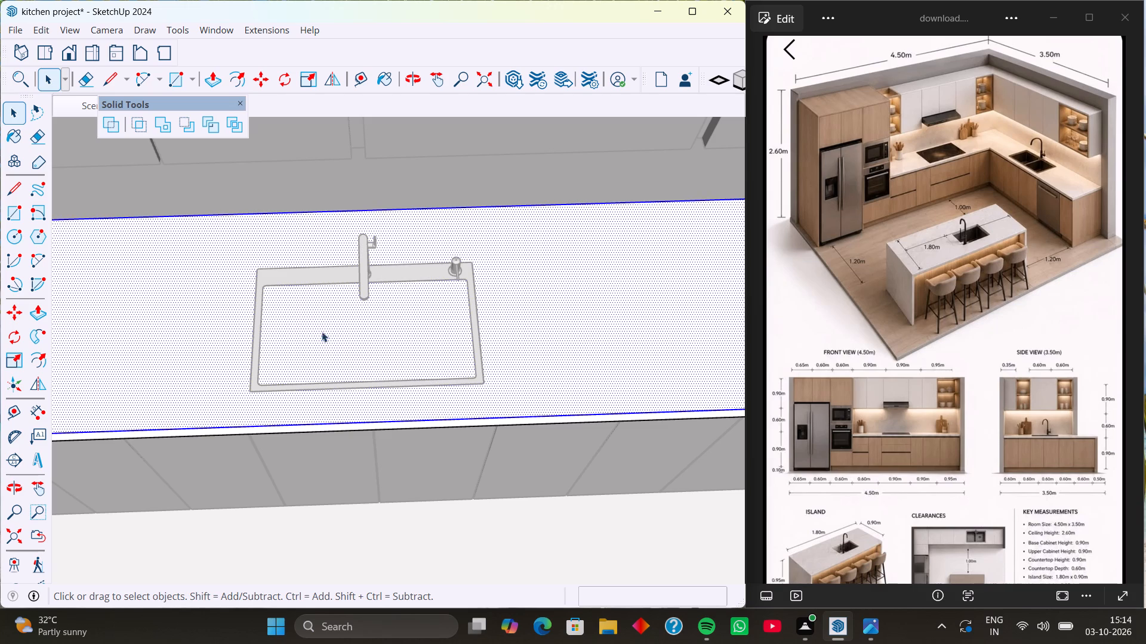
pyautogui.click(230, 331)
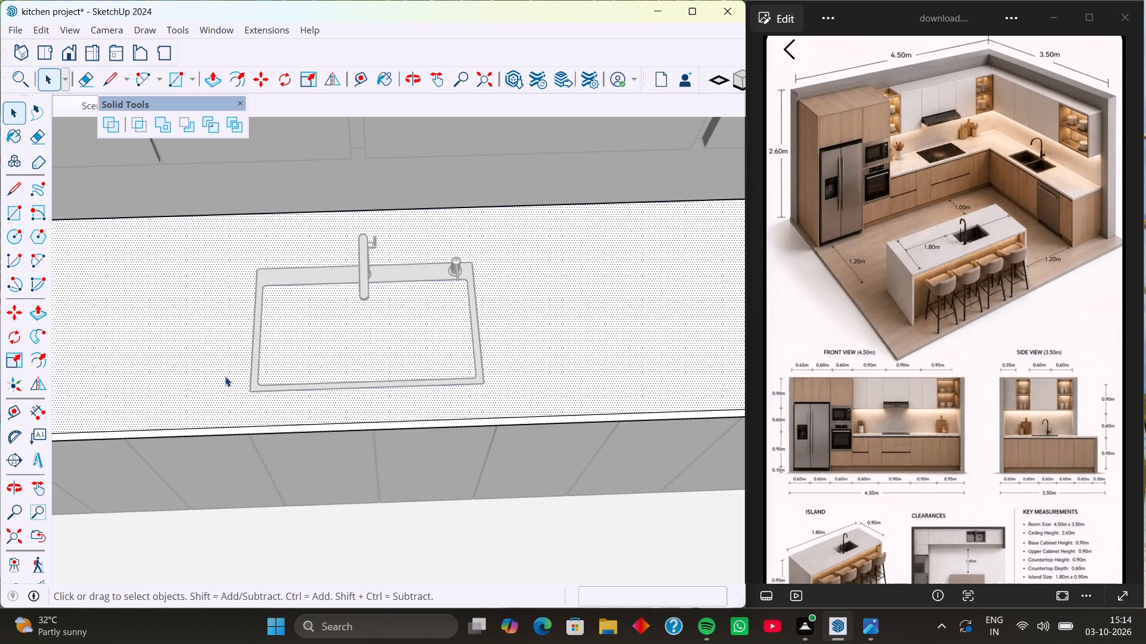
# Draw a rectangle on the countertop's top face around the sink's outer rim, starting from the rim's rear corner farthest from the soap dispenser.
pyautogui.moveTo(233, 390); pyautogui.dragTo(374, 416, button='middle')
pyautogui.middleClick(343, 422)
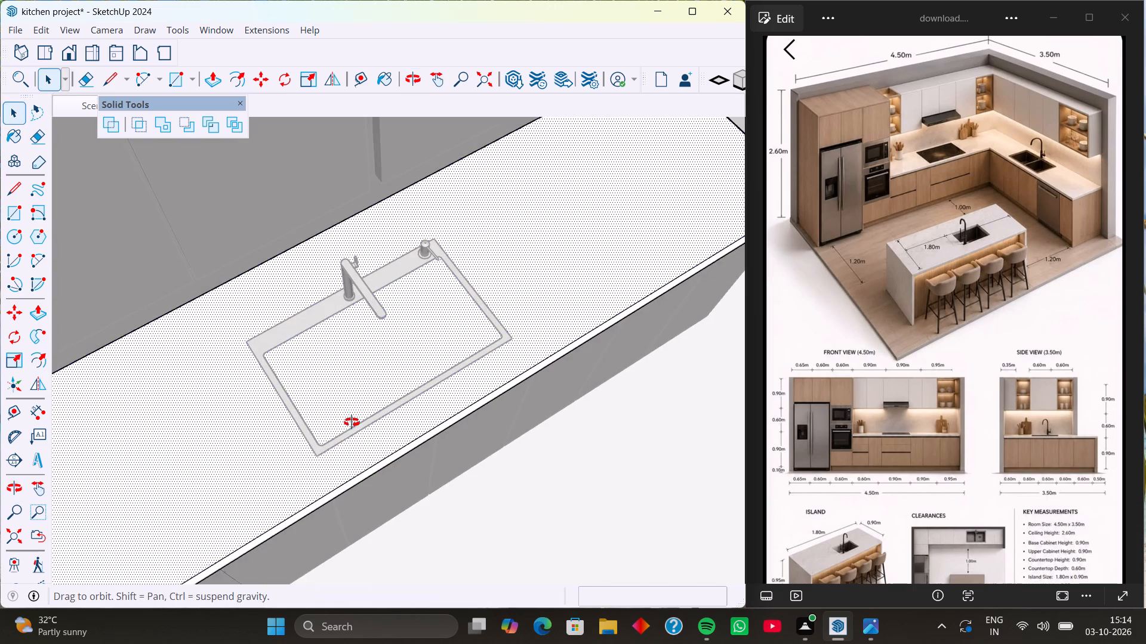
pyautogui.scroll(3, 254, 407)
pyautogui.moveTo(252, 404); pyautogui.dragTo(214, 397, button='middle')
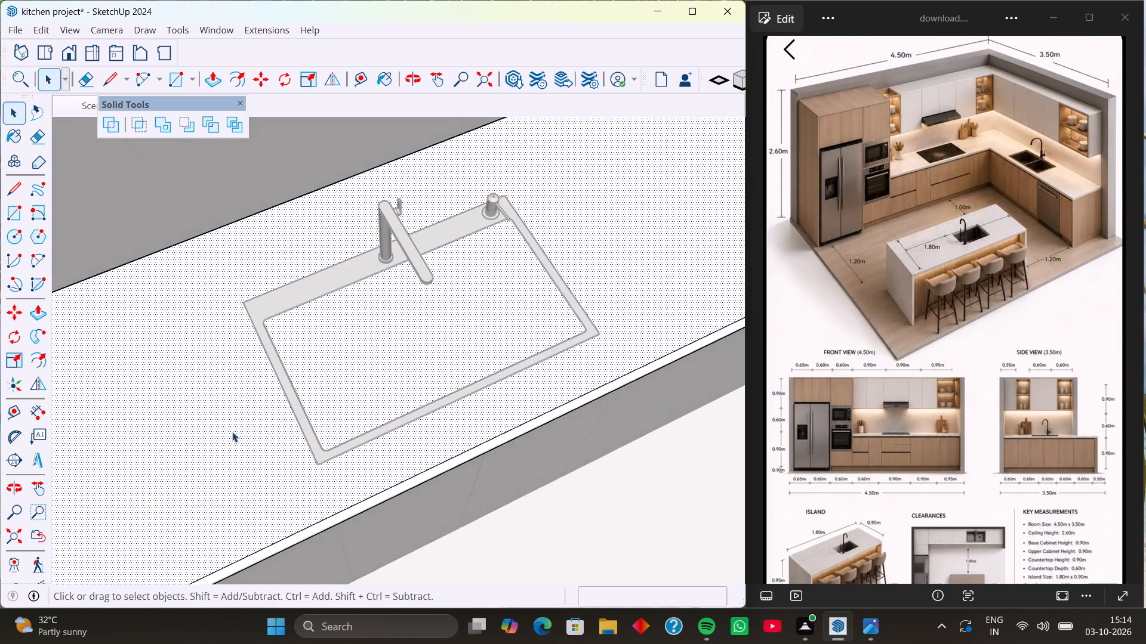
pyautogui.moveTo(222, 434); pyautogui.dragTo(187, 396, button='middle')
pyautogui.scroll(2, 229, 334)
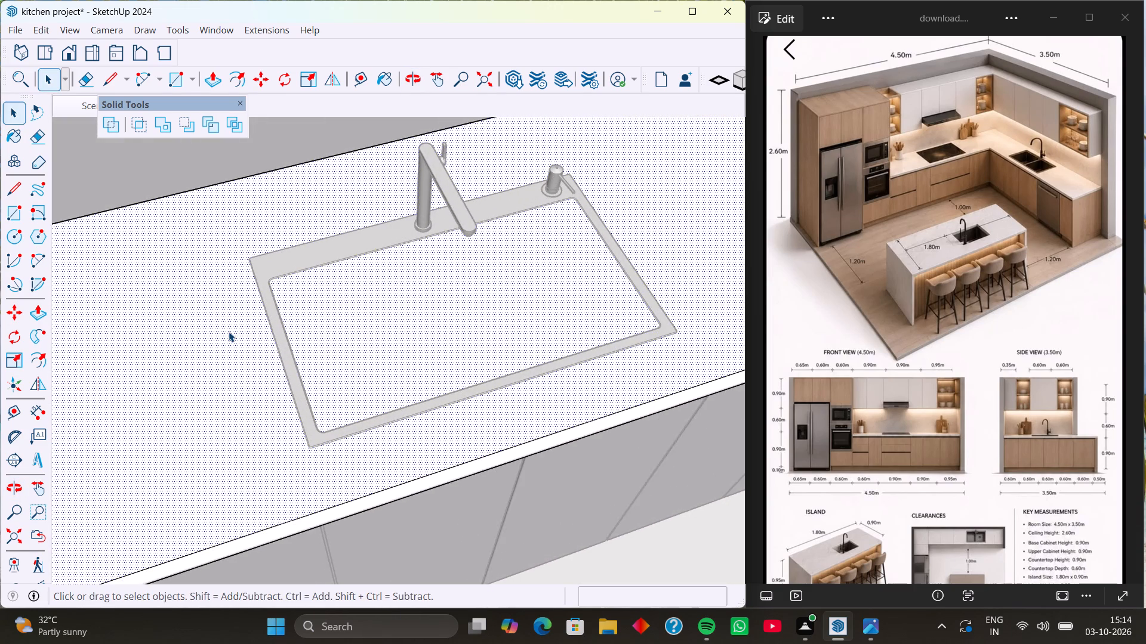
pyautogui.scroll(-1, 229, 331)
pyautogui.press('r')
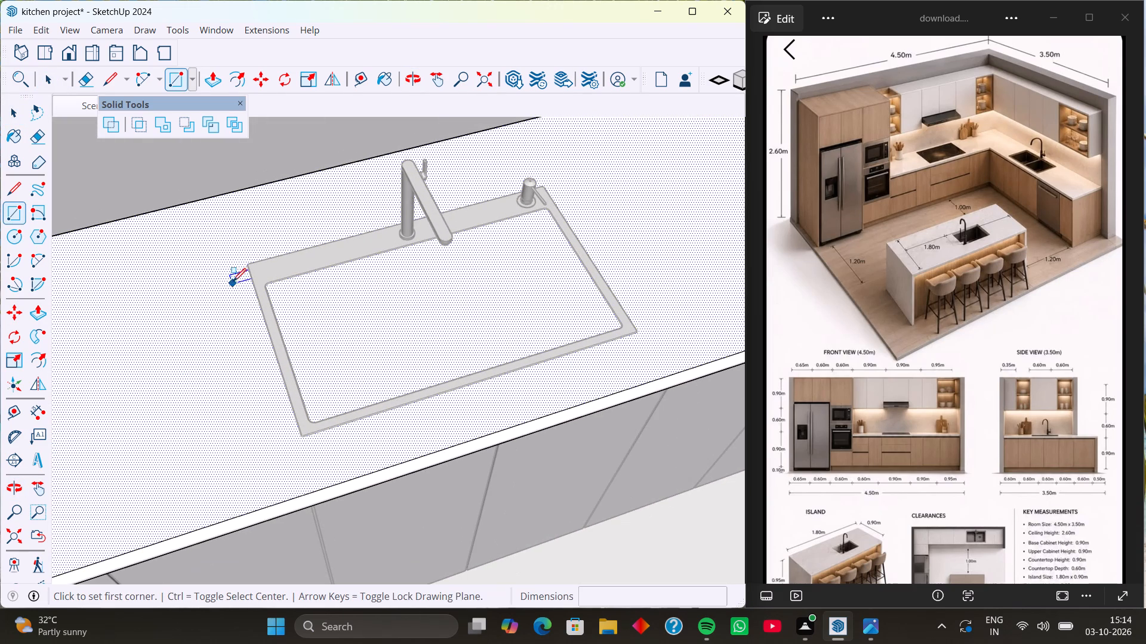
pyautogui.scroll(4, 235, 271)
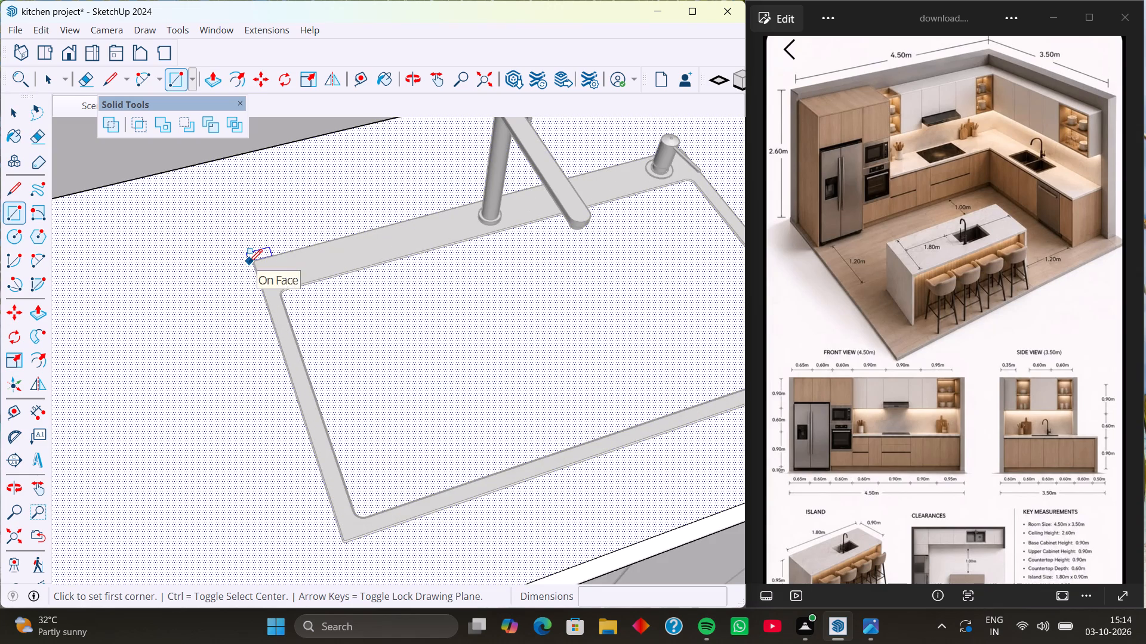
pyautogui.scroll(3, 249, 261)
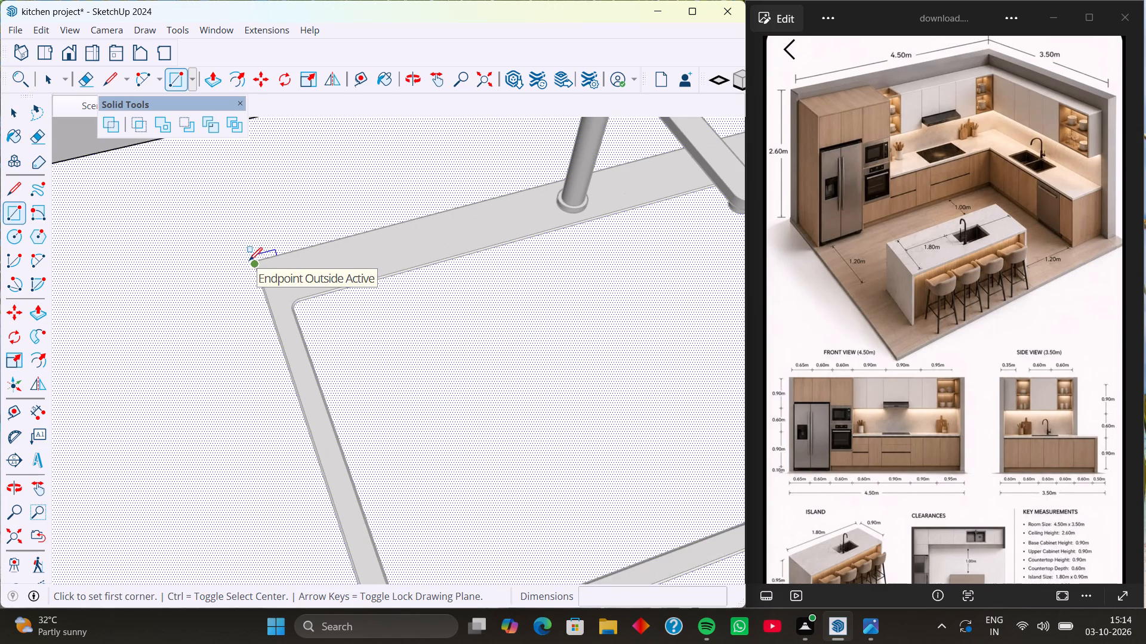
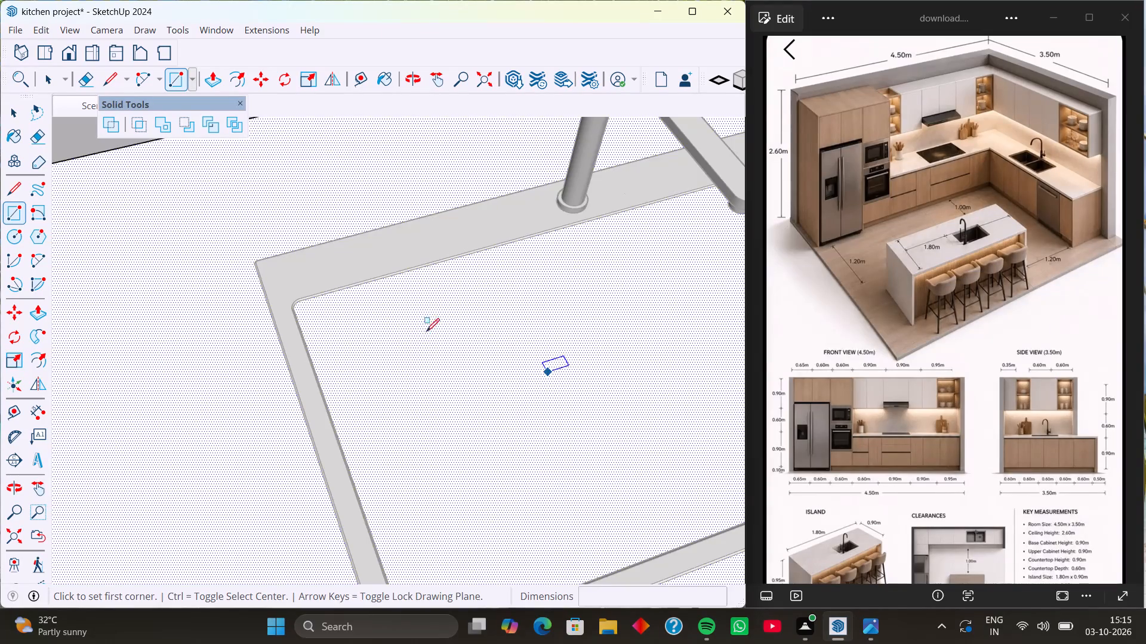
# Draw a rectangle about 1' 1 15/16" by 1' 10 1/4" on the countertop's top face, corner to corner around the sink's outer rim.
pyautogui.scroll(-8, 408, 338)
pyautogui.moveTo(452, 408); pyautogui.dragTo(430, 411, button='middle')
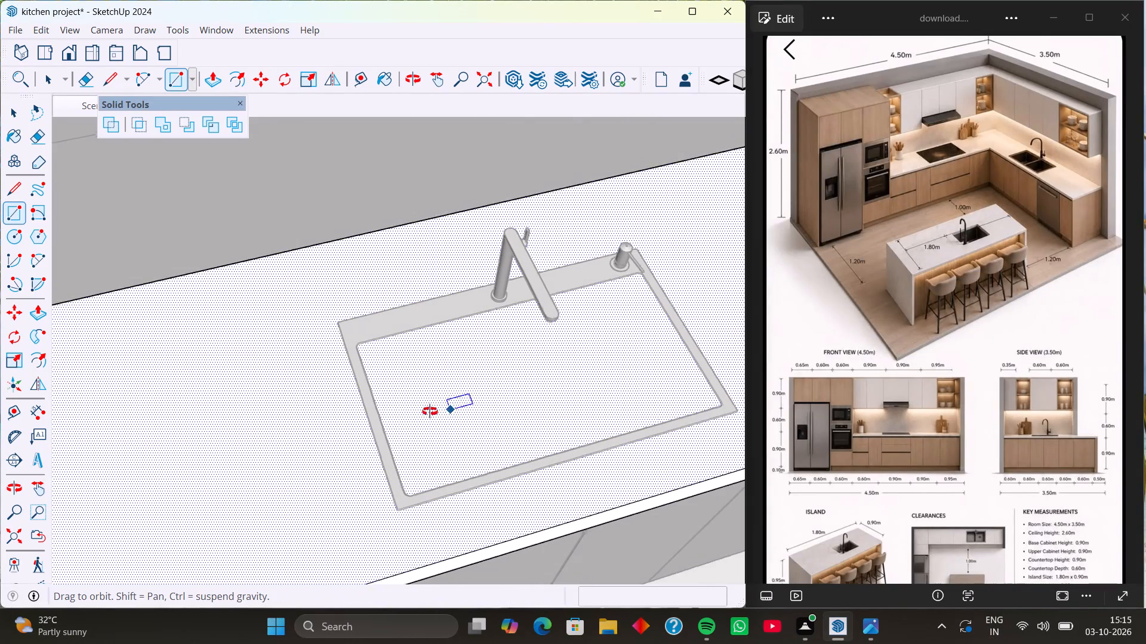
pyautogui.moveTo(430, 411); pyautogui.dragTo(386, 417, button='middle')
pyautogui.scroll(3, 343, 335)
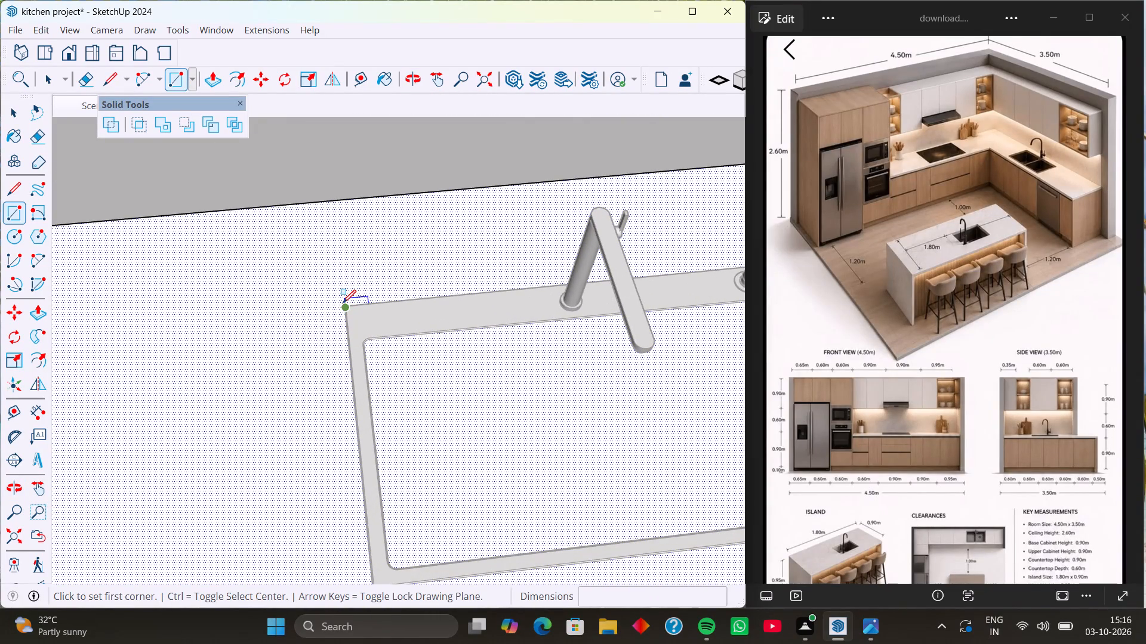
pyautogui.click(343, 303)
pyautogui.scroll(-5, 599, 481)
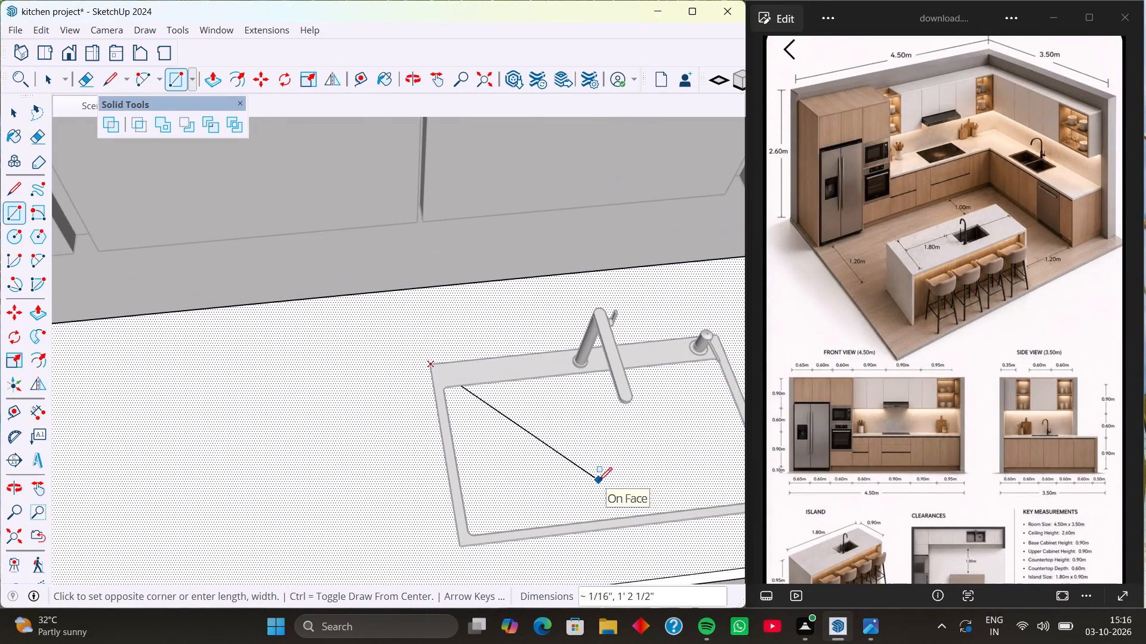
pyautogui.scroll(-1, 602, 479)
pyautogui.keyDown('shift'); pyautogui.moveTo(606, 479); pyautogui.dragTo(412, 412, button='middle'); pyautogui.keyUp('shift')
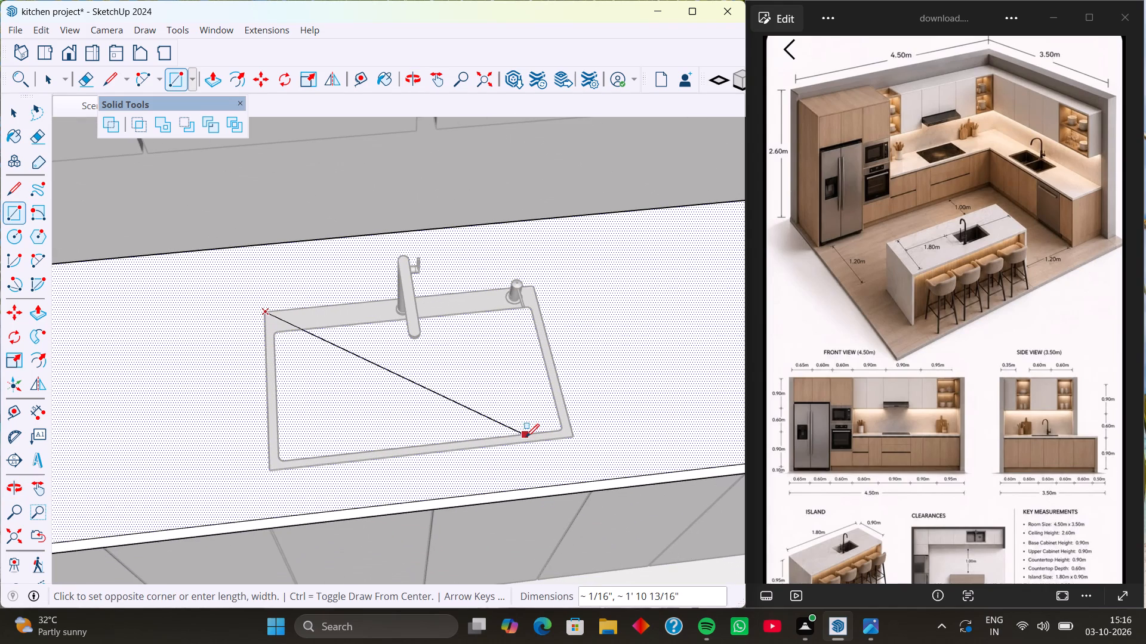
pyautogui.press('Up')
pyautogui.scroll(7, 554, 443)
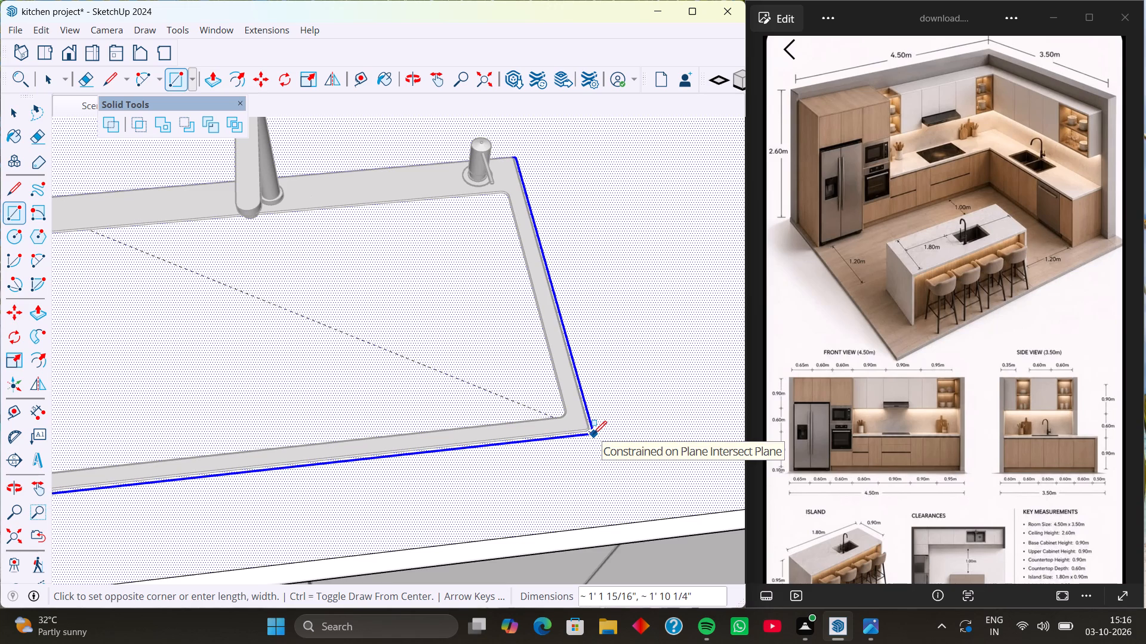
pyautogui.click(593, 434)
pyautogui.press('space')
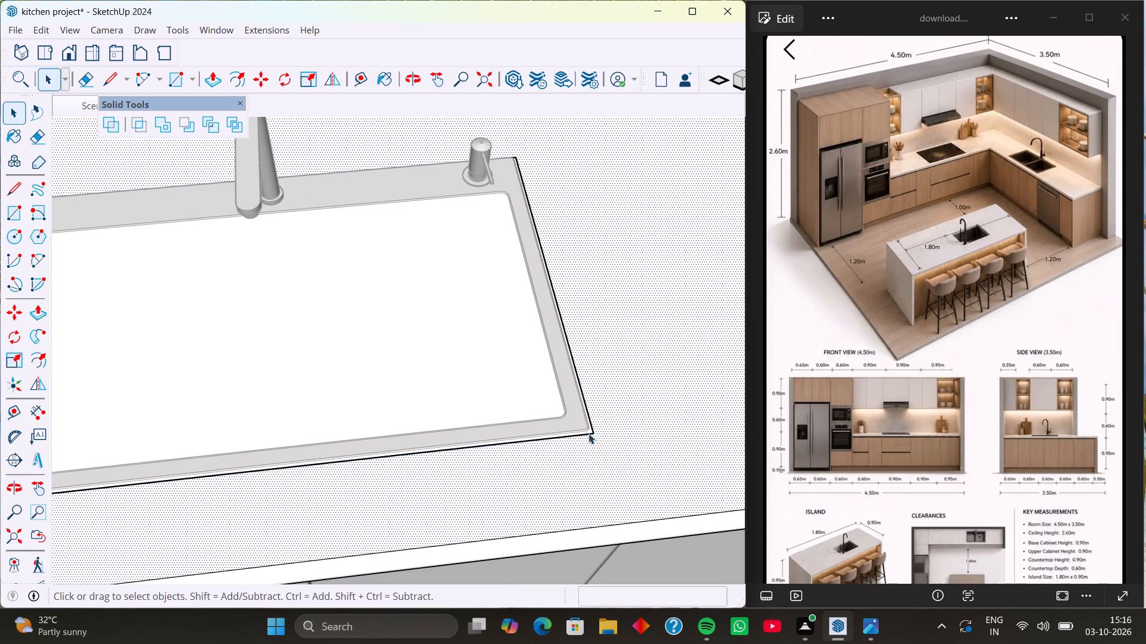
# Push the rectangular face down 6 3/8" with Push/Pull, showing hidden back edges to clear the sink bowls' depth.
pyautogui.click(482, 388)
pyautogui.press('p')
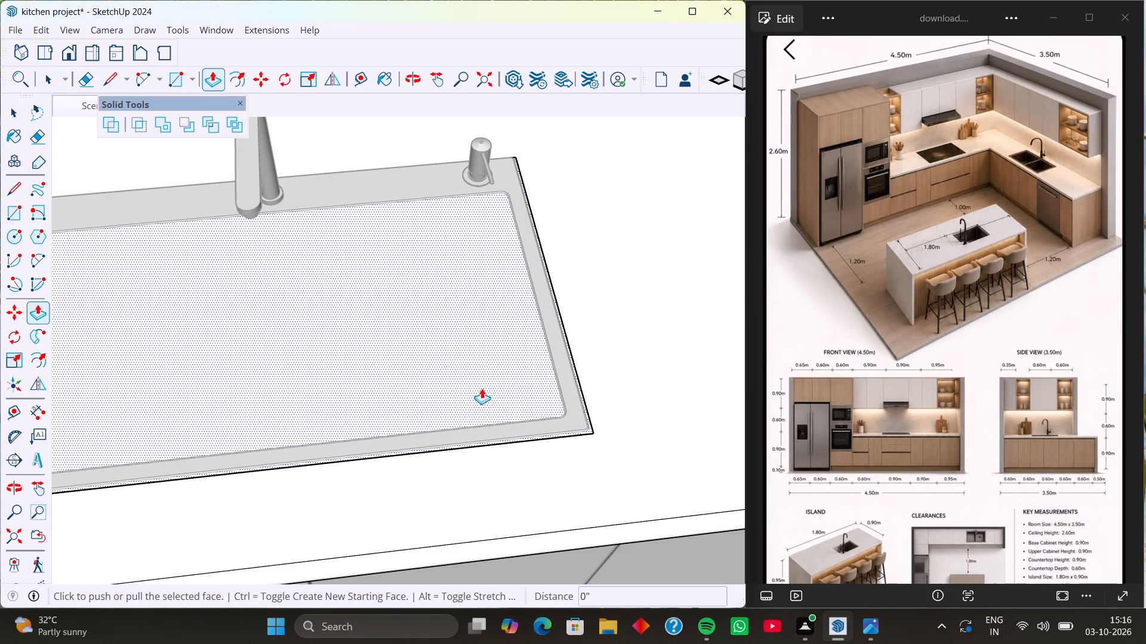
pyautogui.press('k')
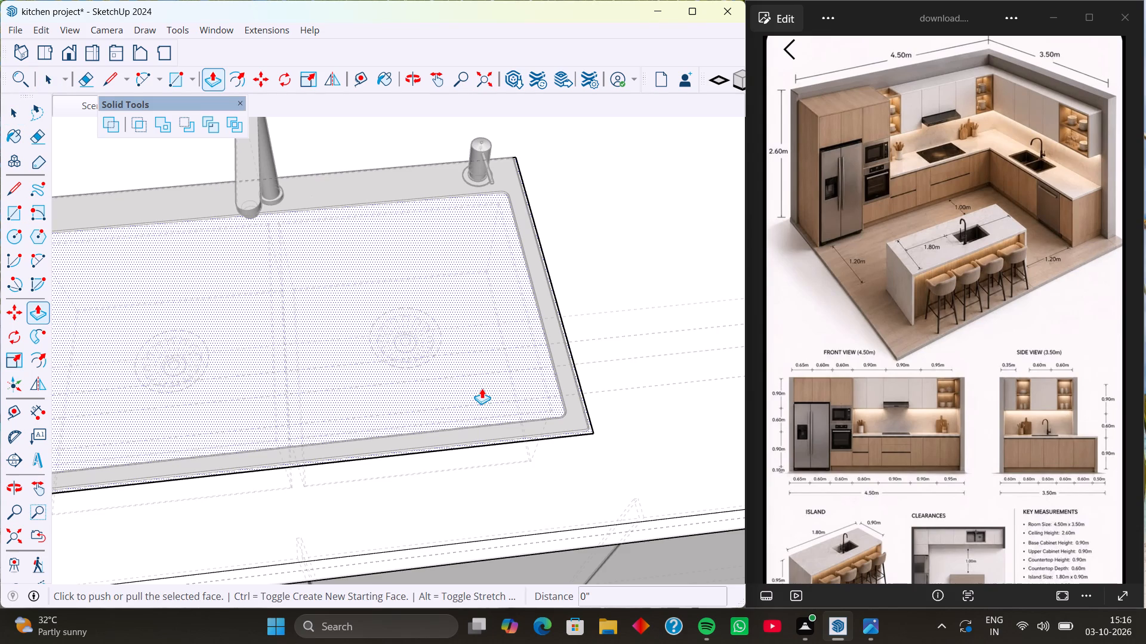
pyautogui.scroll(-3, 482, 388)
pyautogui.moveTo(482, 388); pyautogui.dragTo(465, 301, button='middle')
pyautogui.click(458, 343)
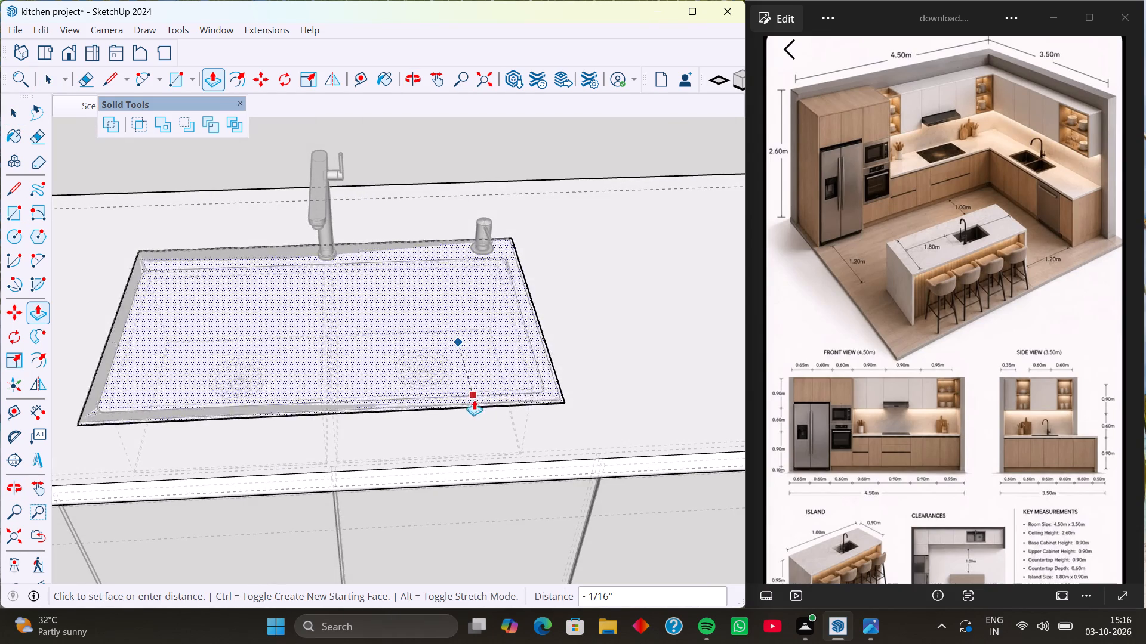
pyautogui.moveTo(473, 485); pyautogui.dragTo(479, 343, button='middle')
pyautogui.scroll(4, 476, 448)
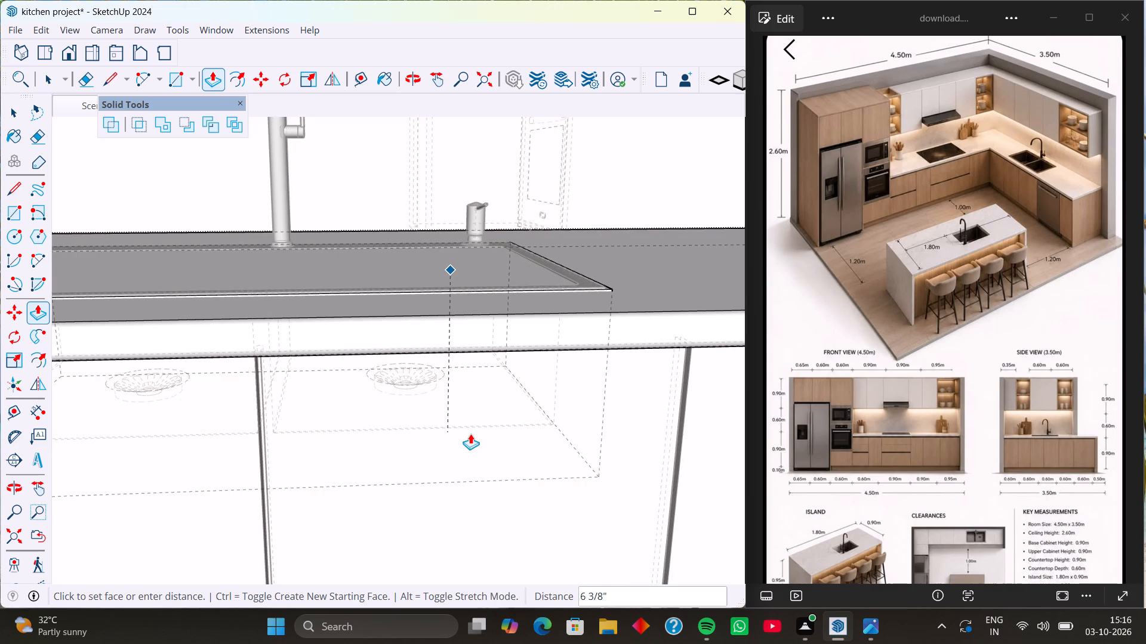
pyautogui.click(470, 434)
# Pull the rectangular face above the sink rim up 2 1/2" to form a block rising past the countertop surface.
pyautogui.scroll(-2, 450, 429)
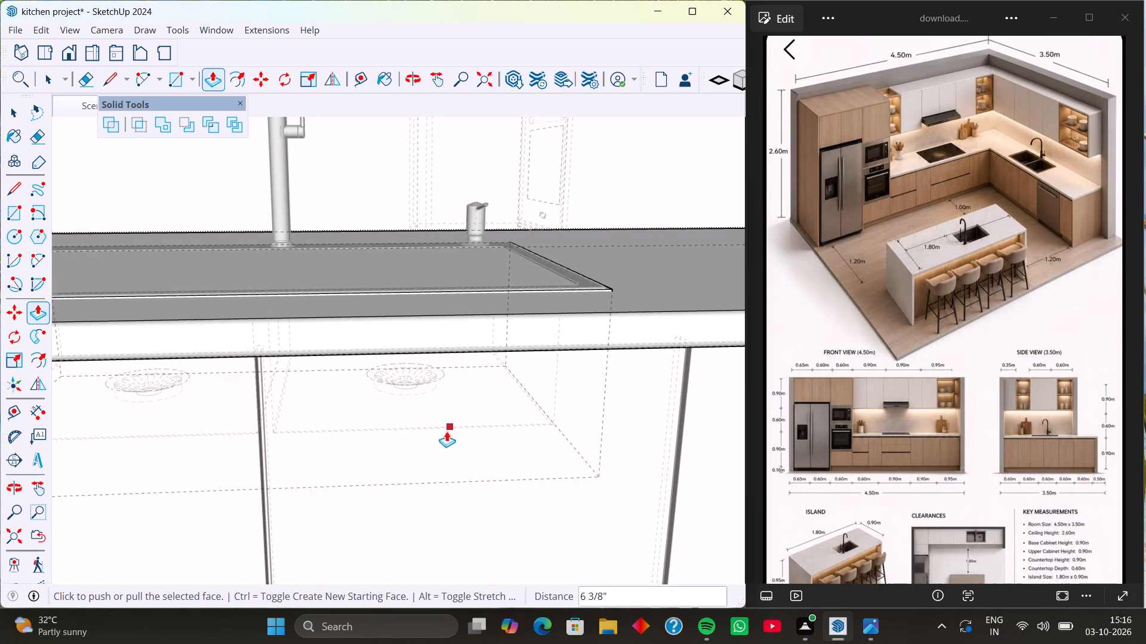
pyautogui.scroll(-13, 446, 431)
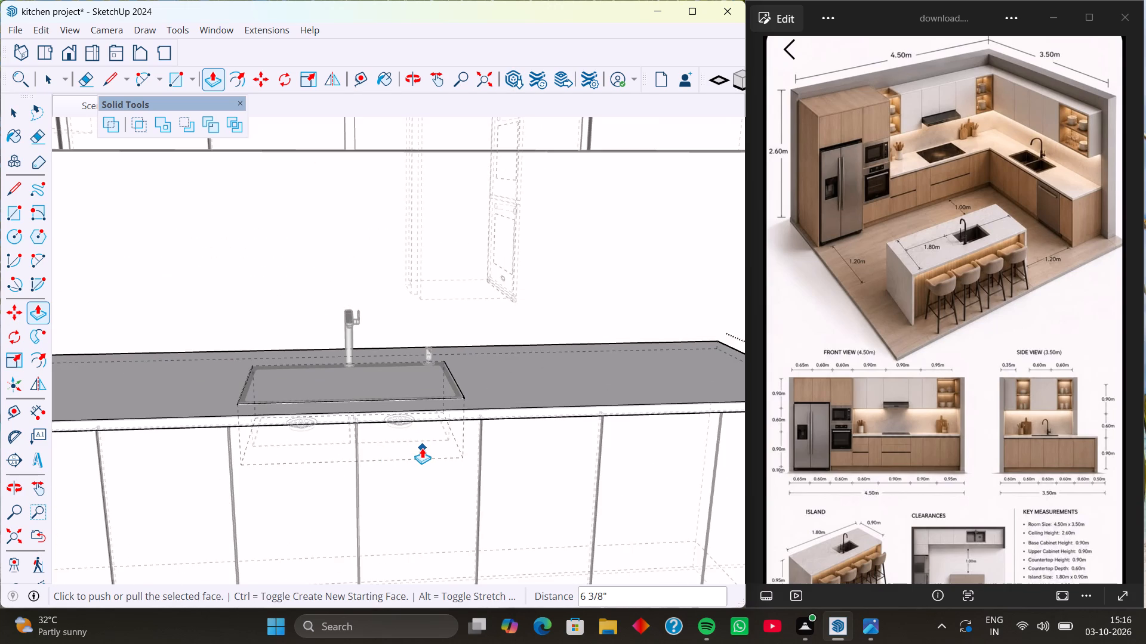
pyautogui.moveTo(421, 439); pyautogui.dragTo(418, 590, button='middle')
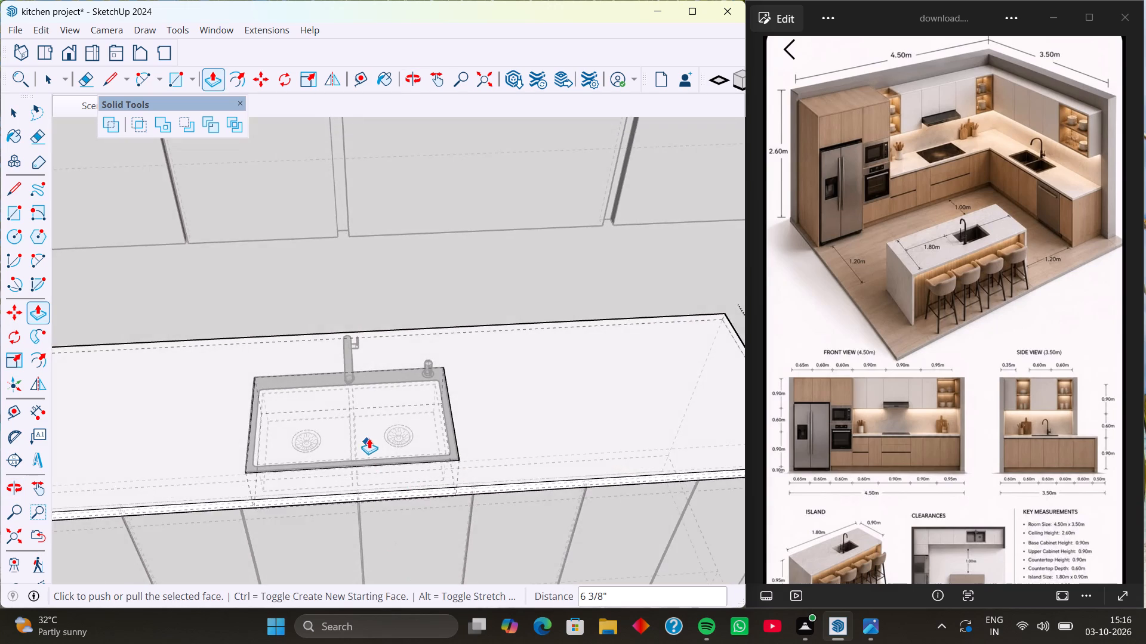
pyautogui.scroll(6, 372, 435)
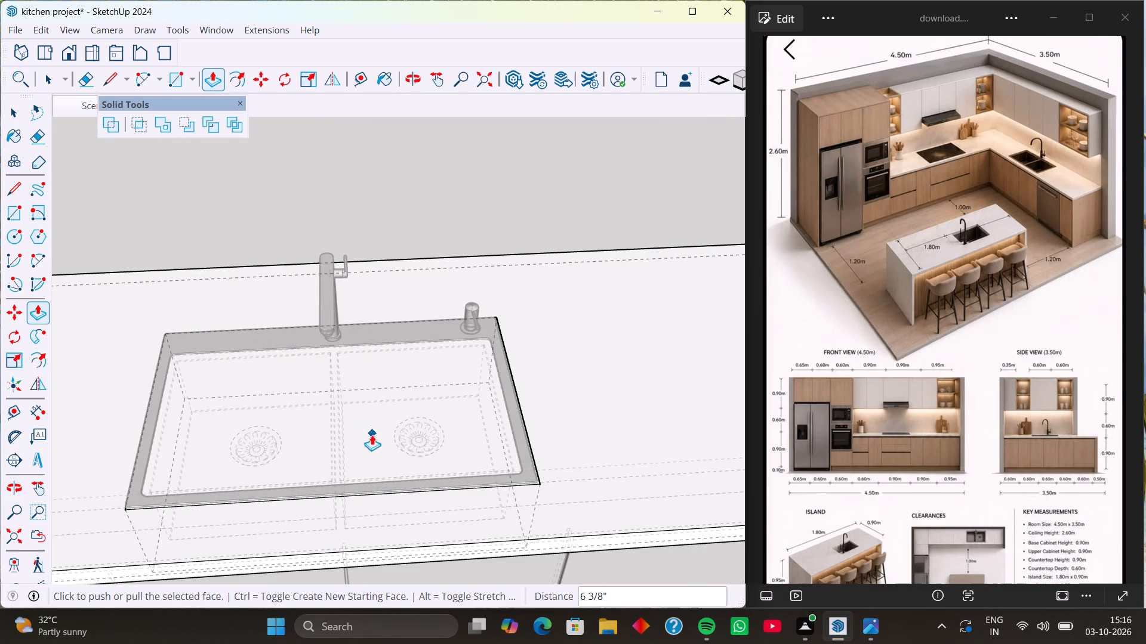
pyautogui.scroll(-2, 371, 433)
pyautogui.keyDown('shift'); pyautogui.moveTo(368, 430); pyautogui.dragTo(539, 470, button='middle'); pyautogui.keyUp('shift')
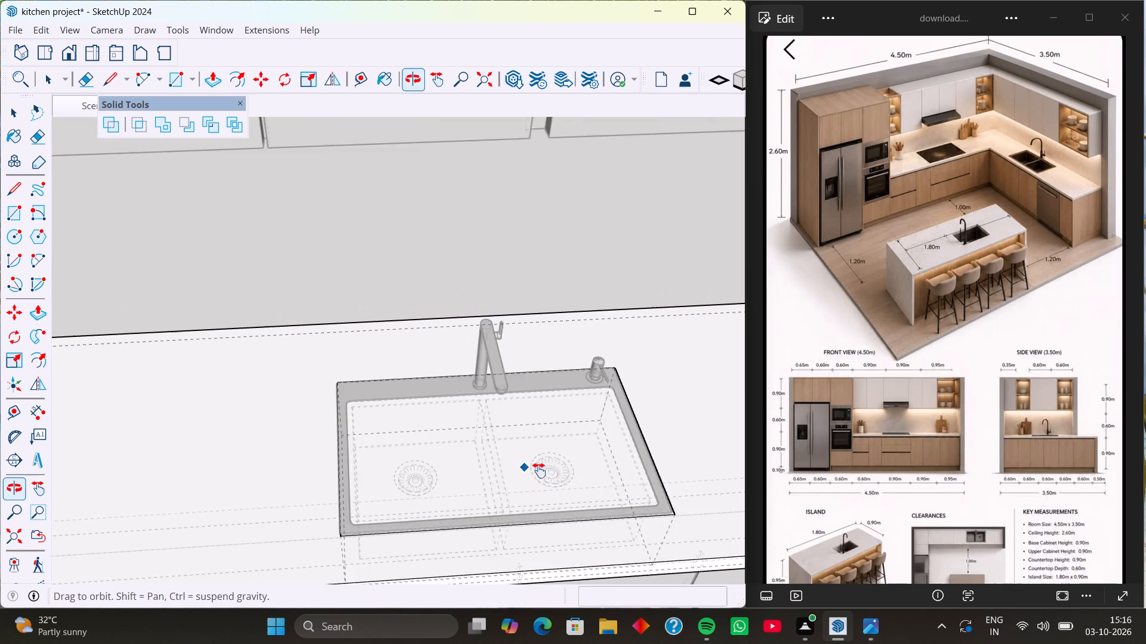
pyautogui.keyDown('shift'); pyautogui.moveTo(539, 470); pyautogui.dragTo(540, 471, button='middle'); pyautogui.keyUp('shift')
pyautogui.moveTo(550, 481); pyautogui.dragTo(510, 486, button='middle')
pyautogui.scroll(3, 512, 476)
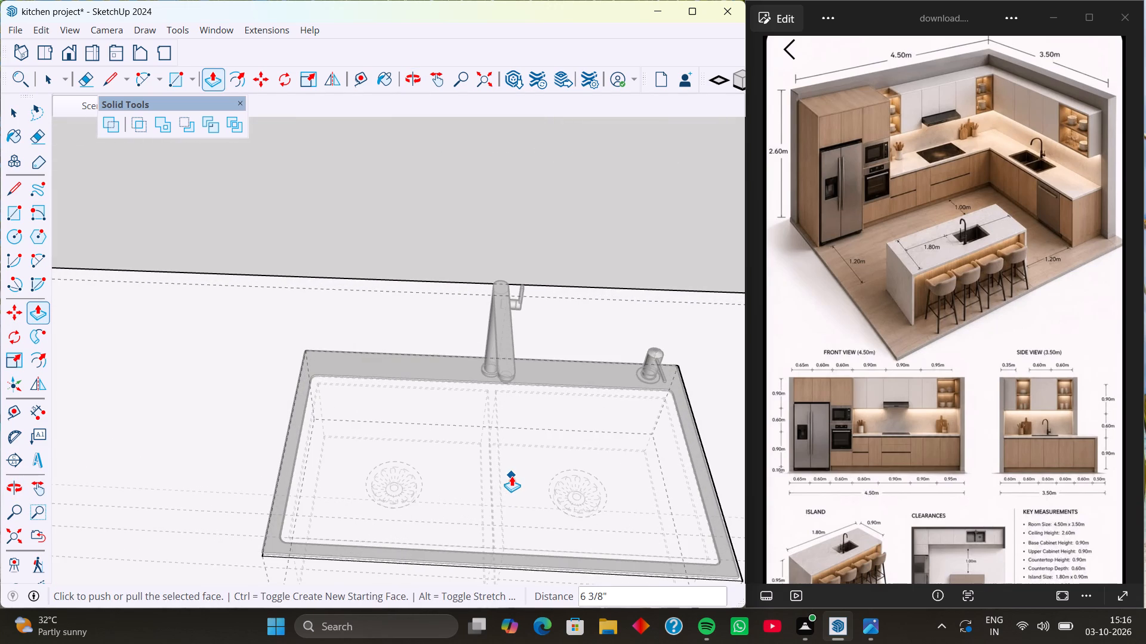
pyautogui.press('space')
pyautogui.click(512, 476)
pyautogui.press('p')
pyautogui.click(512, 476)
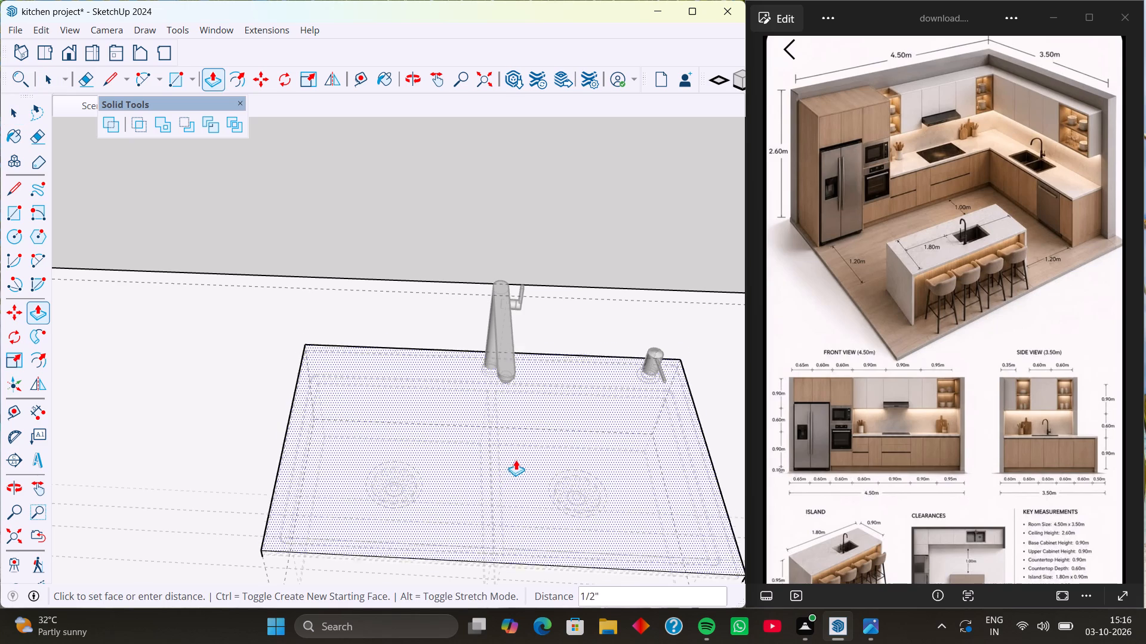
pyautogui.click(516, 445)
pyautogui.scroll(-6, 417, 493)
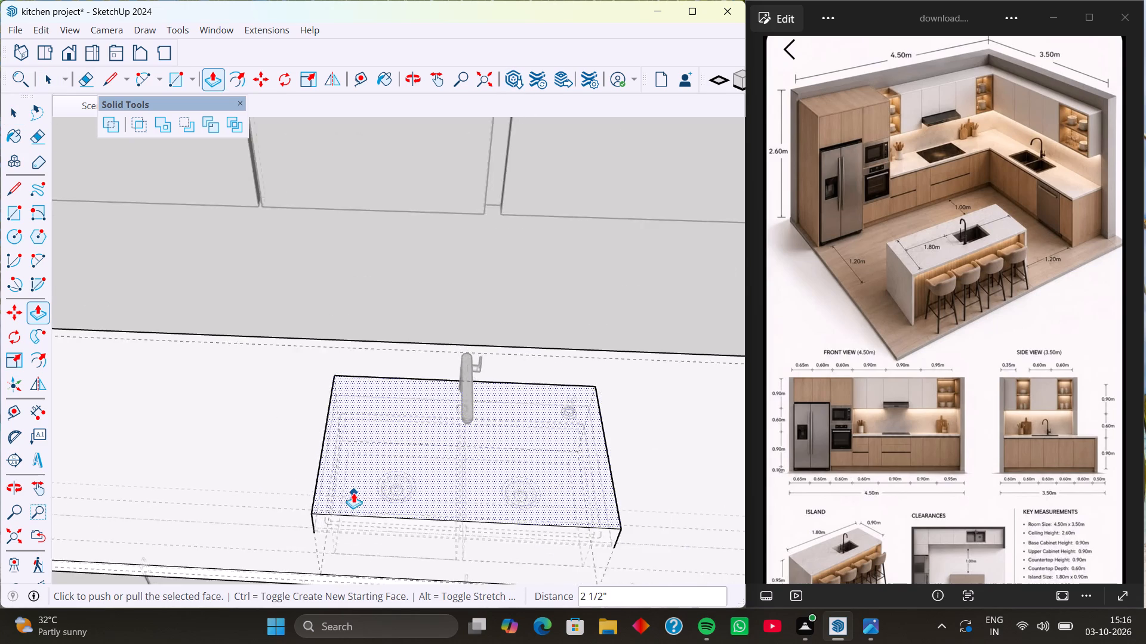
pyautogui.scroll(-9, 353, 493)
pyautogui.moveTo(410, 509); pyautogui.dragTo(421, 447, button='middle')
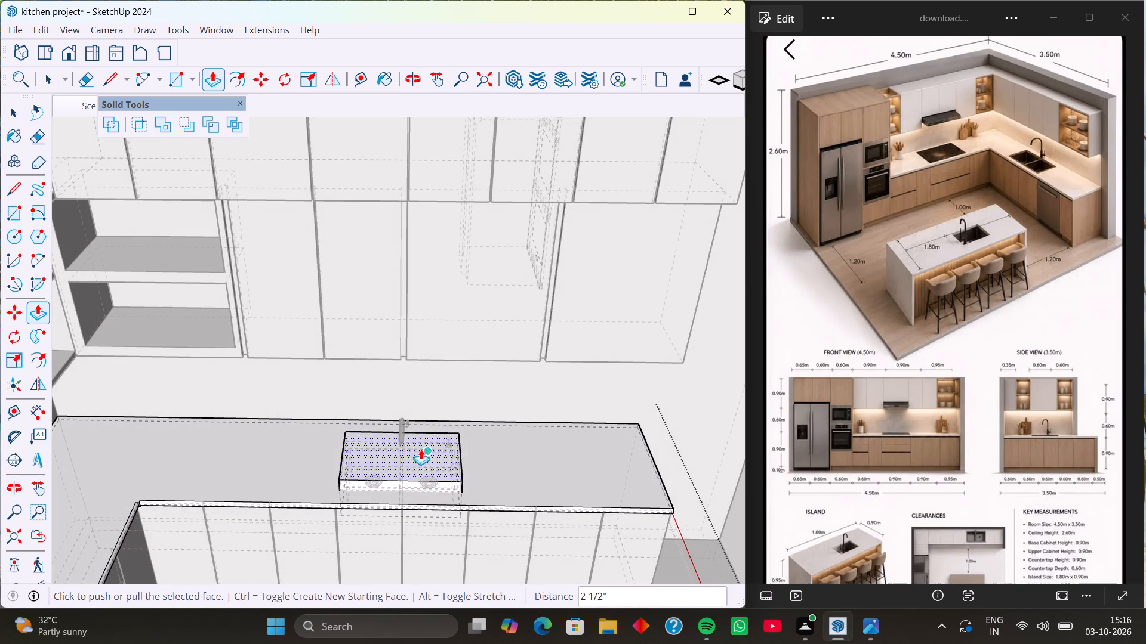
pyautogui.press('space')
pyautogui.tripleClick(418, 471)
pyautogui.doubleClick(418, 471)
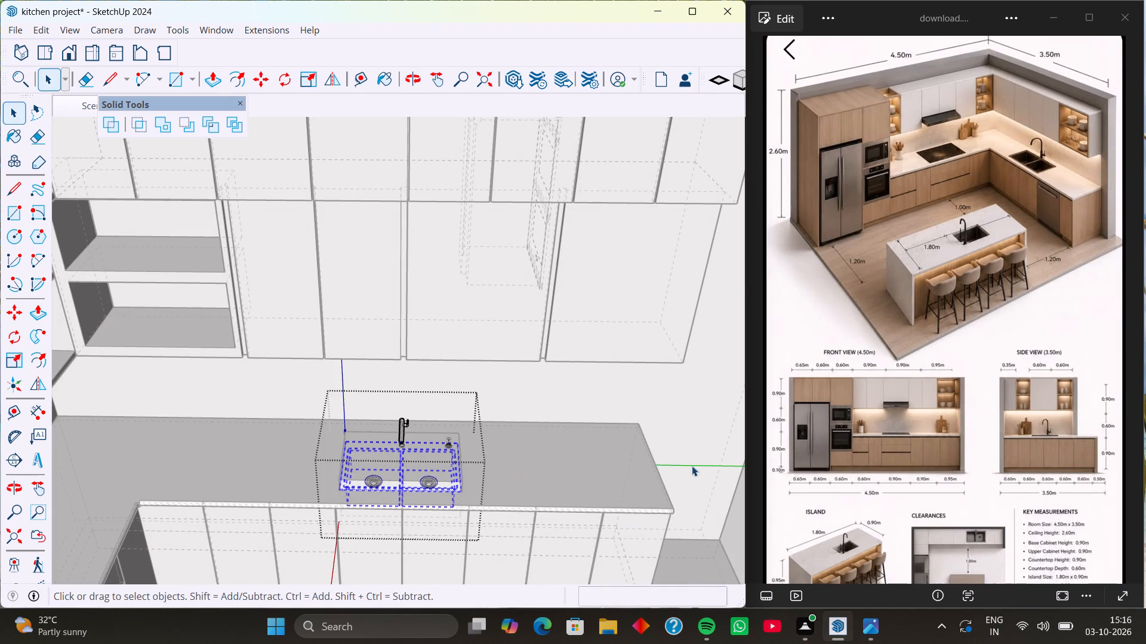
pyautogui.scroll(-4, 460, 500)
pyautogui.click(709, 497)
# Turn off the back edges, select the whole block around the sink inside the countertop group, and make it a group.
pyautogui.scroll(4, 413, 479)
pyautogui.moveTo(424, 482); pyautogui.dragTo(434, 444, button='middle')
pyautogui.press('k')
pyautogui.scroll(4, 419, 460)
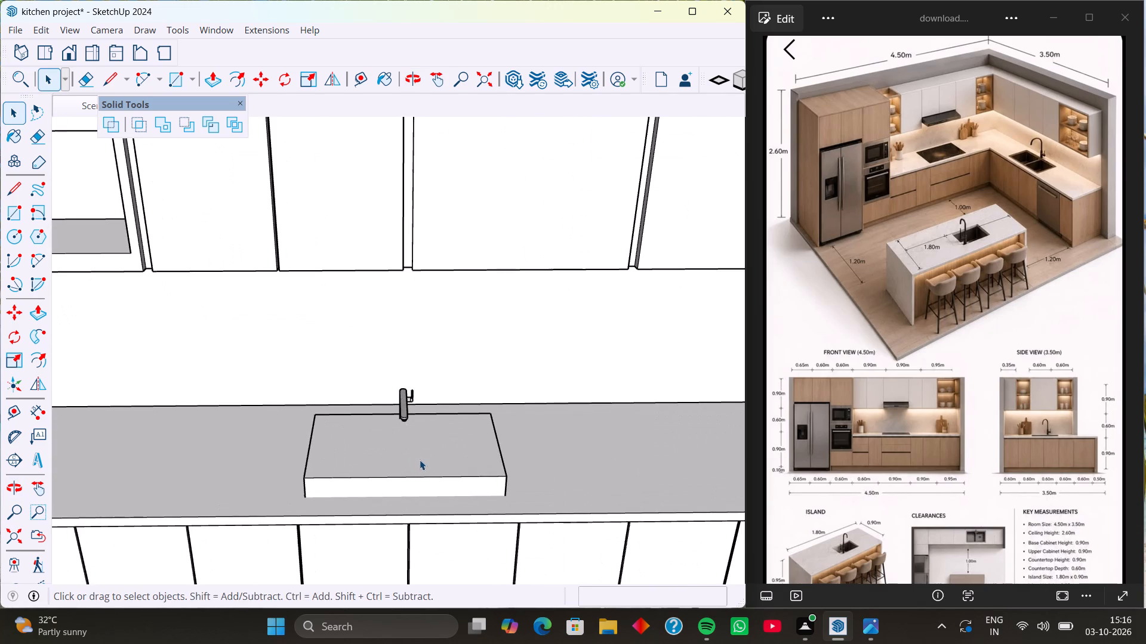
pyautogui.click(420, 460)
pyautogui.doubleClick(429, 465)
pyautogui.tripleClick(429, 465)
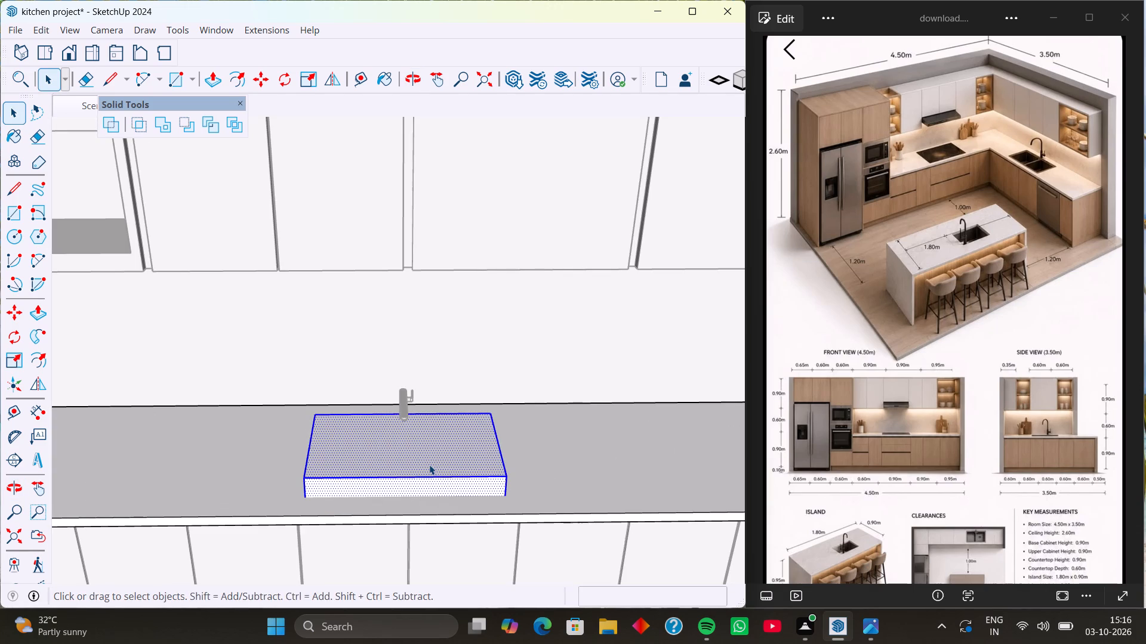
pyautogui.rightClick(429, 465)
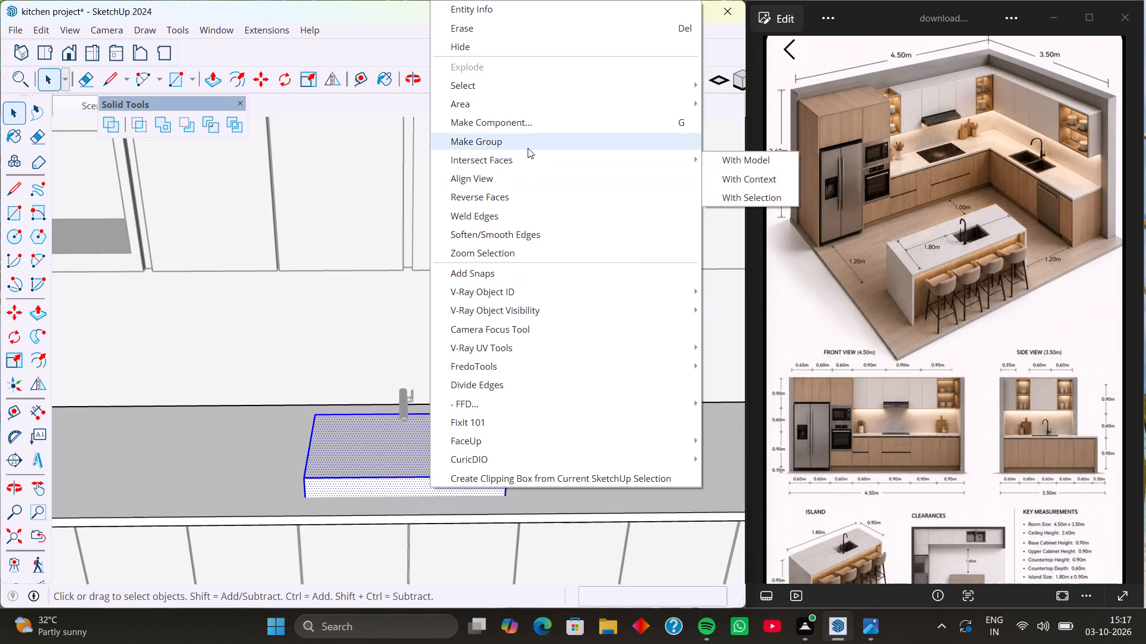
pyautogui.click(528, 148)
# Copy the block group around the sink and delete the original from inside the countertop group.
pyautogui.click(463, 456)
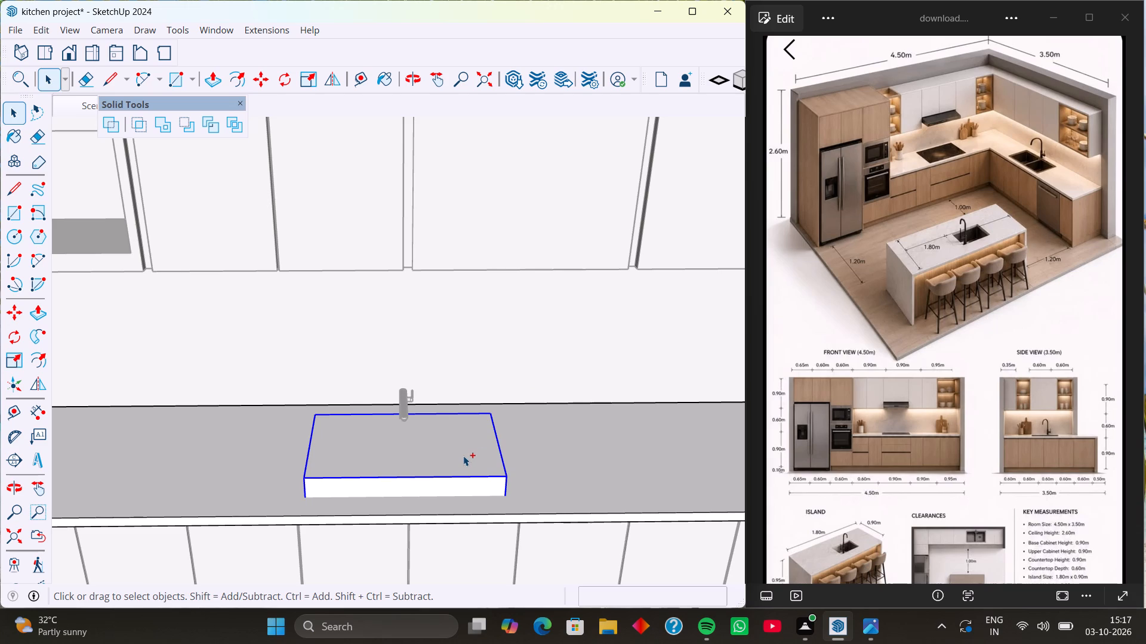
pyautogui.hotkey('ctrl', 'c')
pyautogui.rightClick(463, 456)
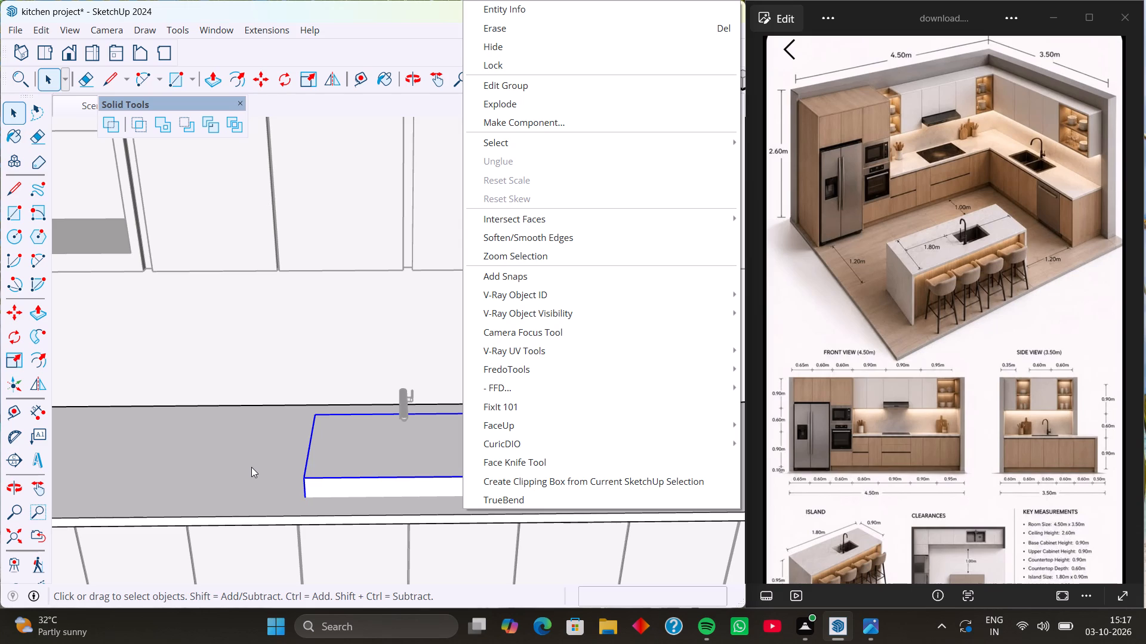
pyautogui.press('Delete')
pyautogui.press('space')
pyautogui.scroll(-5, 221, 435)
pyautogui.scroll(-4, 272, 454)
pyautogui.click(249, 395)
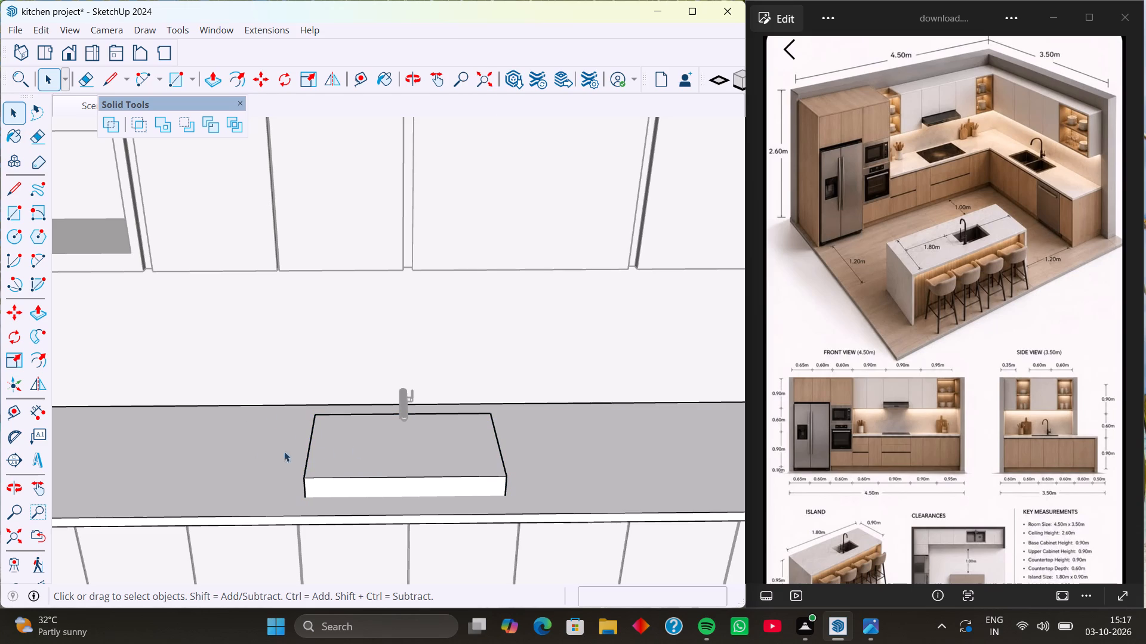
pyautogui.click(353, 456)
pyautogui.scroll(-10, 241, 448)
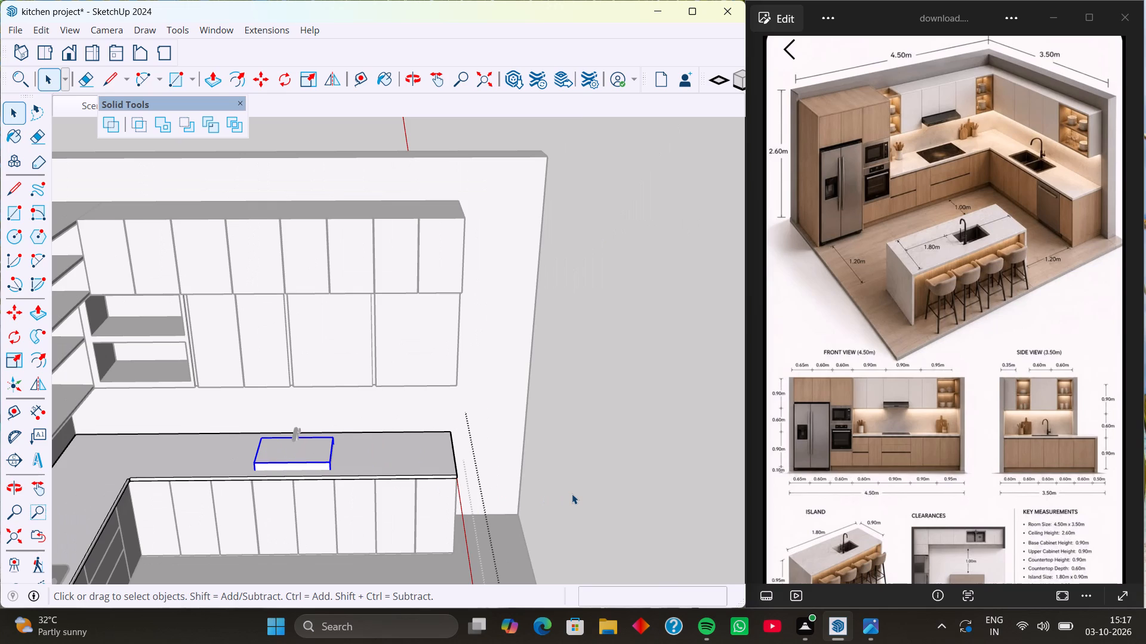
pyautogui.press('Delete')
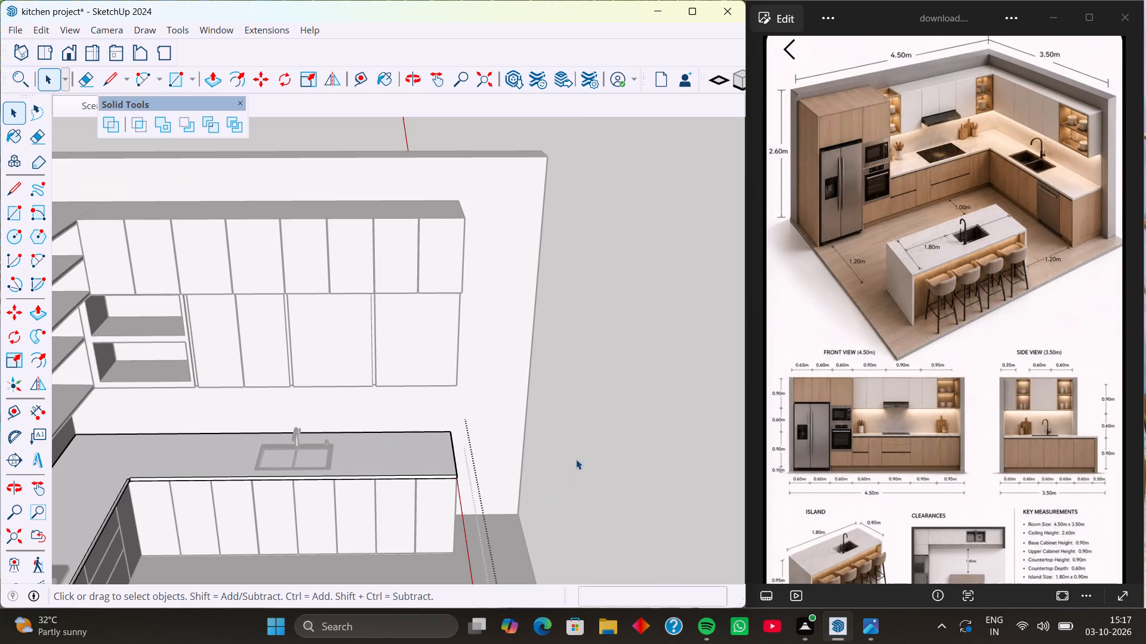
# Close the countertop group and paste the copied block in place outside it.
pyautogui.click(580, 441)
pyautogui.scroll(1, 182, 280)
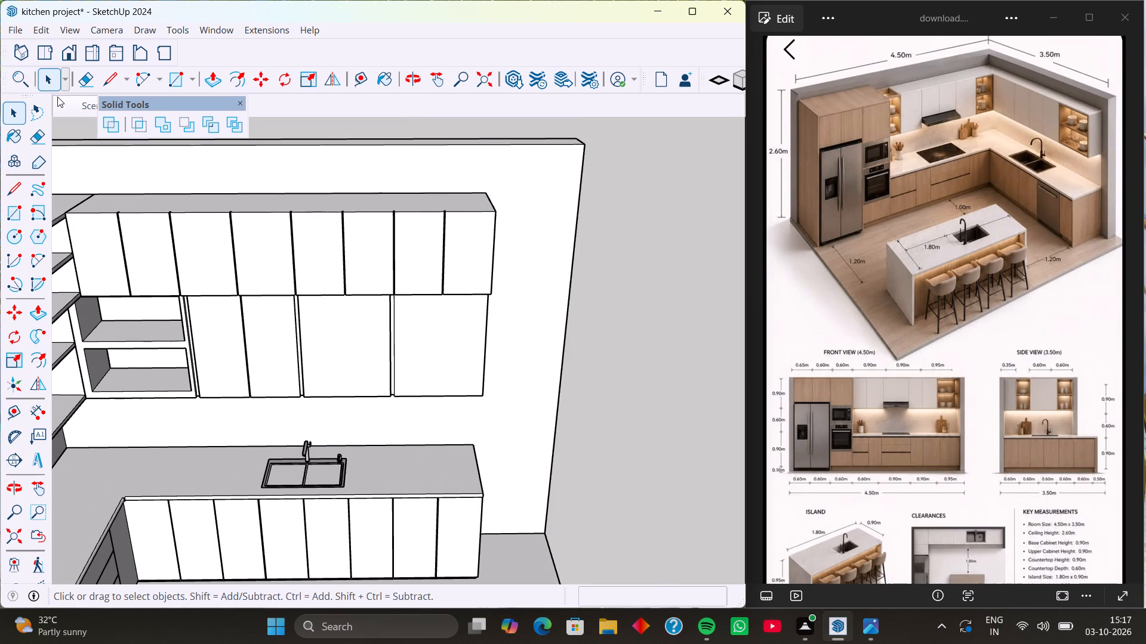
pyautogui.click(41, 29)
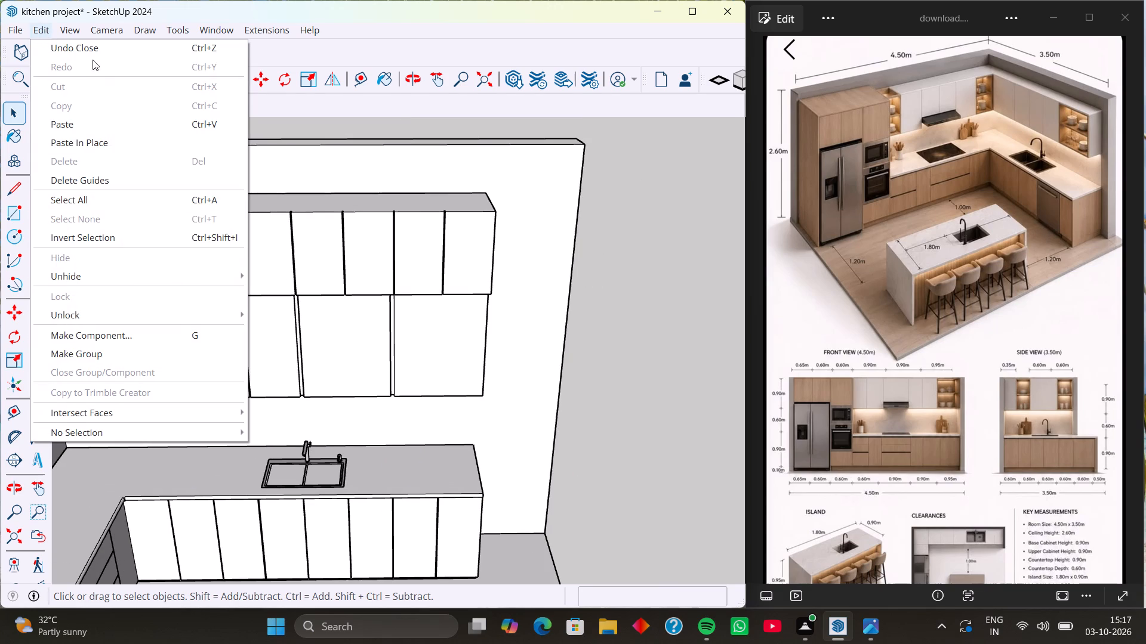
pyautogui.click(116, 140)
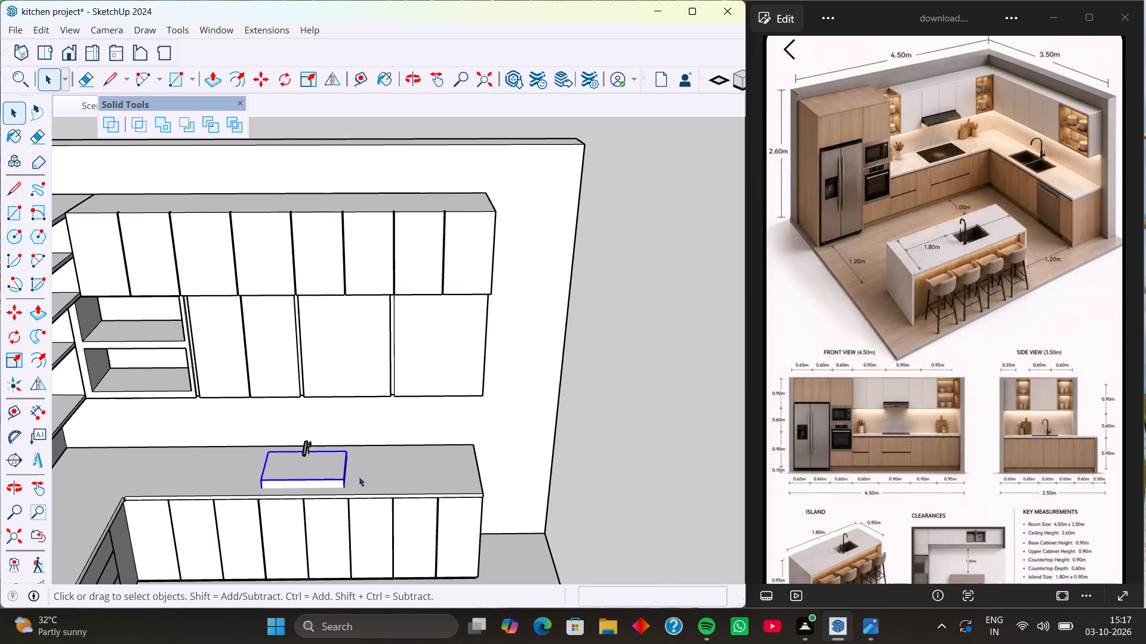
# Subtract the pasted block from the countertop to cut the sink opening.
pyautogui.click(184, 131)
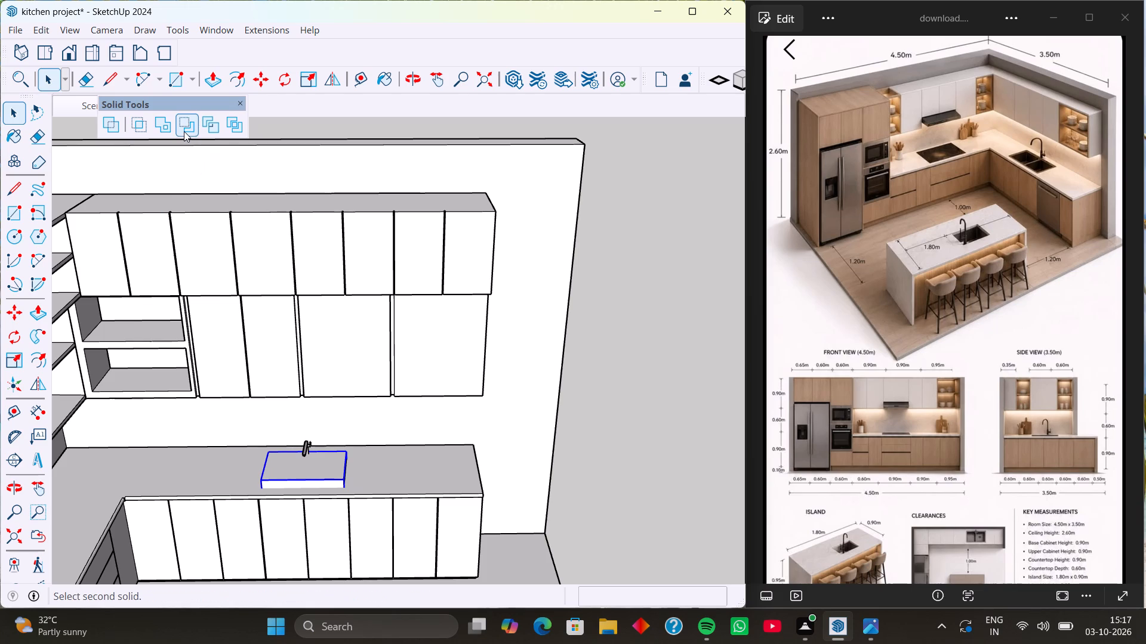
pyautogui.click(389, 479)
pyautogui.moveTo(354, 470); pyautogui.dragTo(389, 535, button='middle')
pyautogui.scroll(9, 339, 481)
pyautogui.scroll(-6, 351, 497)
pyautogui.moveTo(447, 504); pyautogui.dragTo(381, 414, button='middle')
pyautogui.scroll(-4, 341, 435)
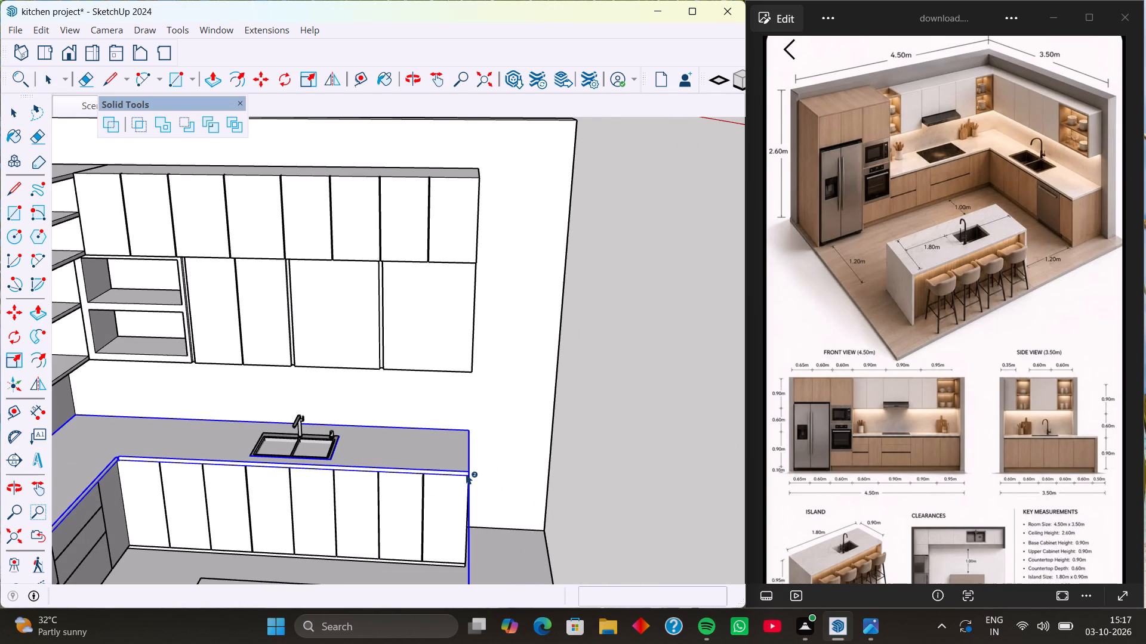
pyautogui.press('space')
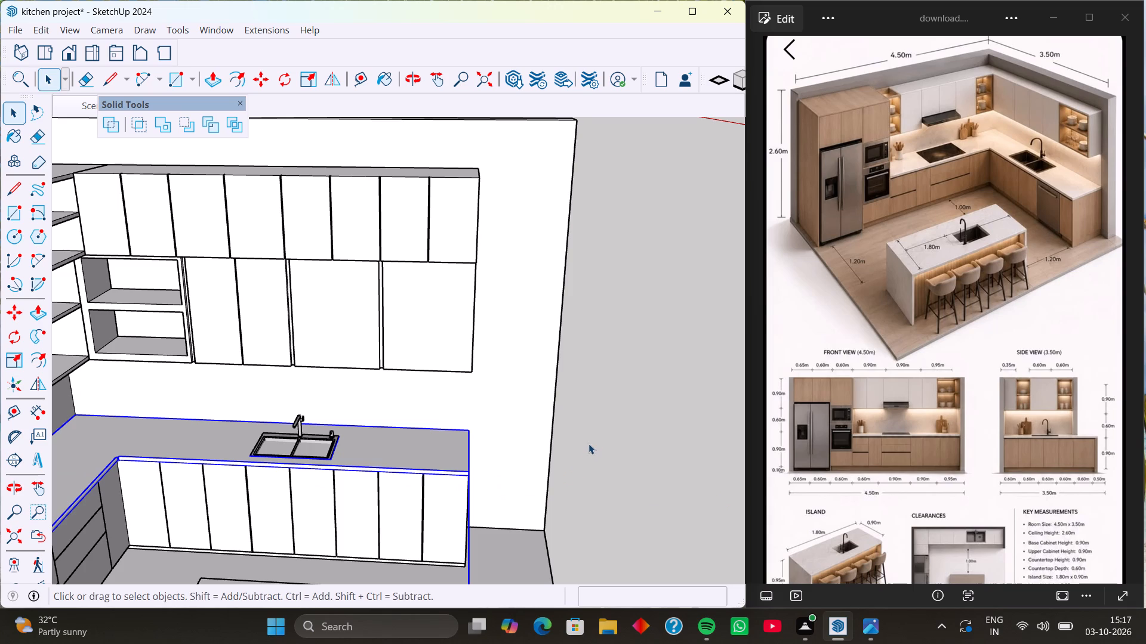
# Clear the countertop selection and paste the copied sink block in place again.
pyautogui.click(589, 444)
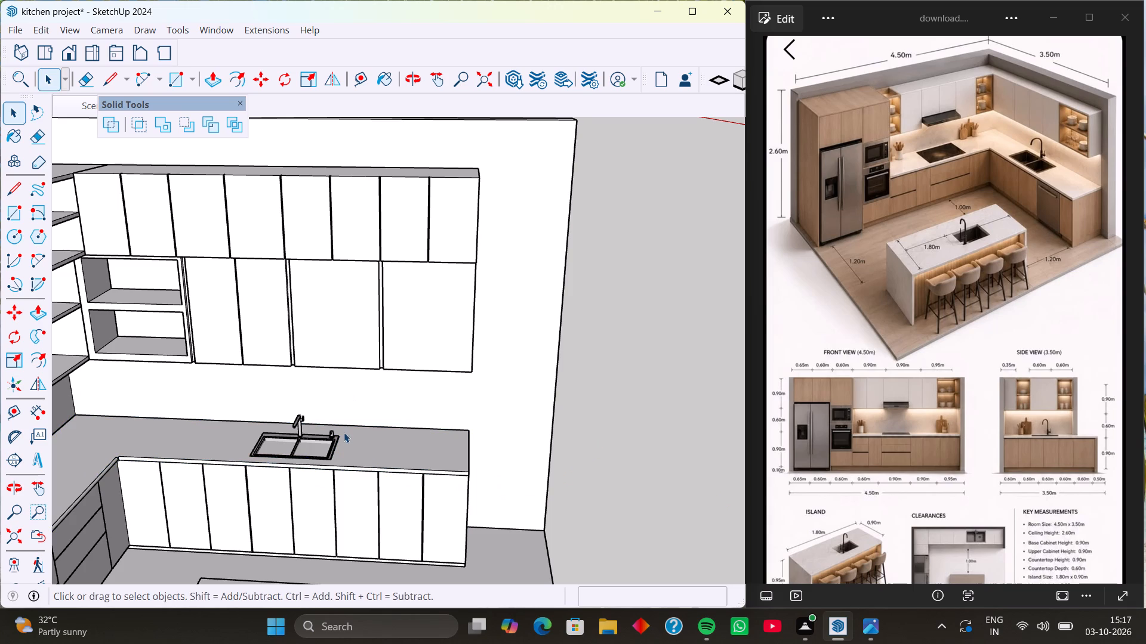
pyautogui.click(41, 29)
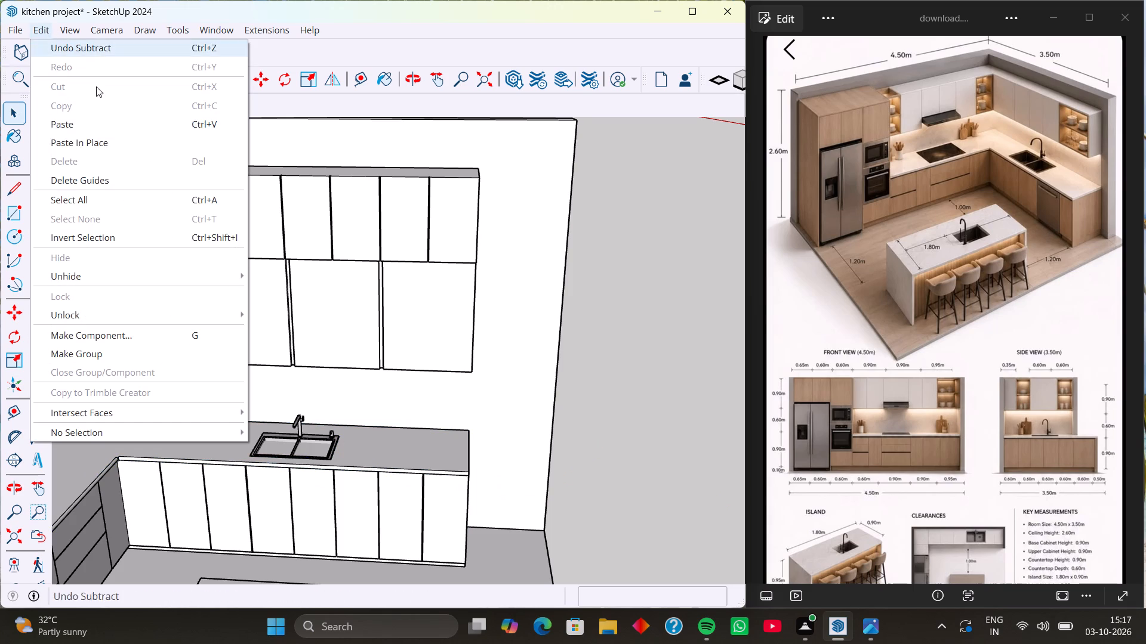
pyautogui.click(119, 142)
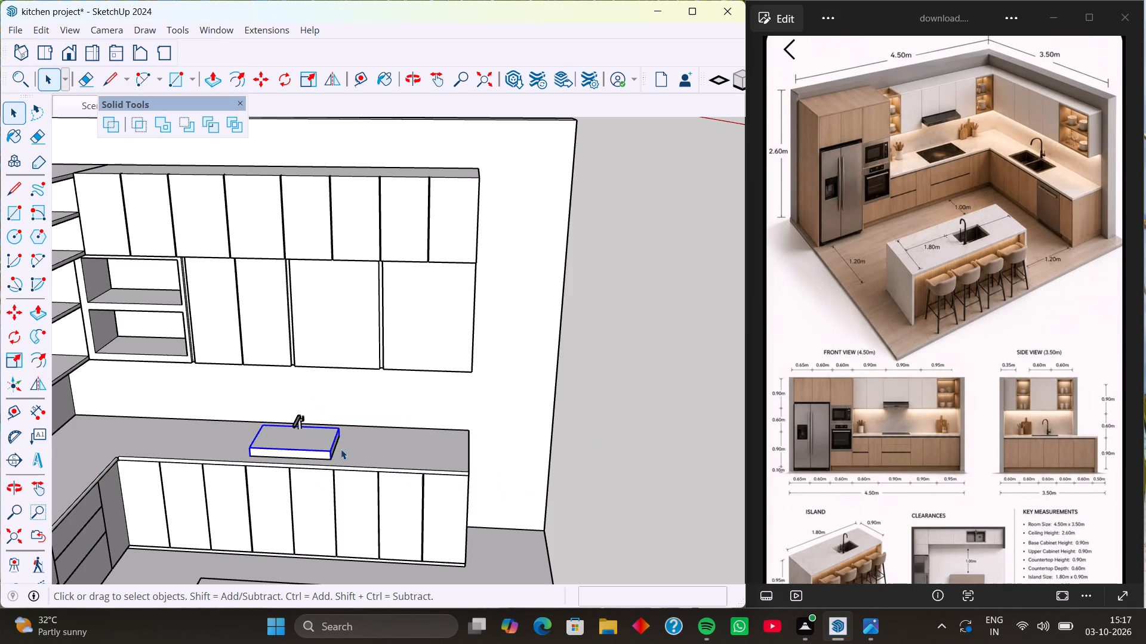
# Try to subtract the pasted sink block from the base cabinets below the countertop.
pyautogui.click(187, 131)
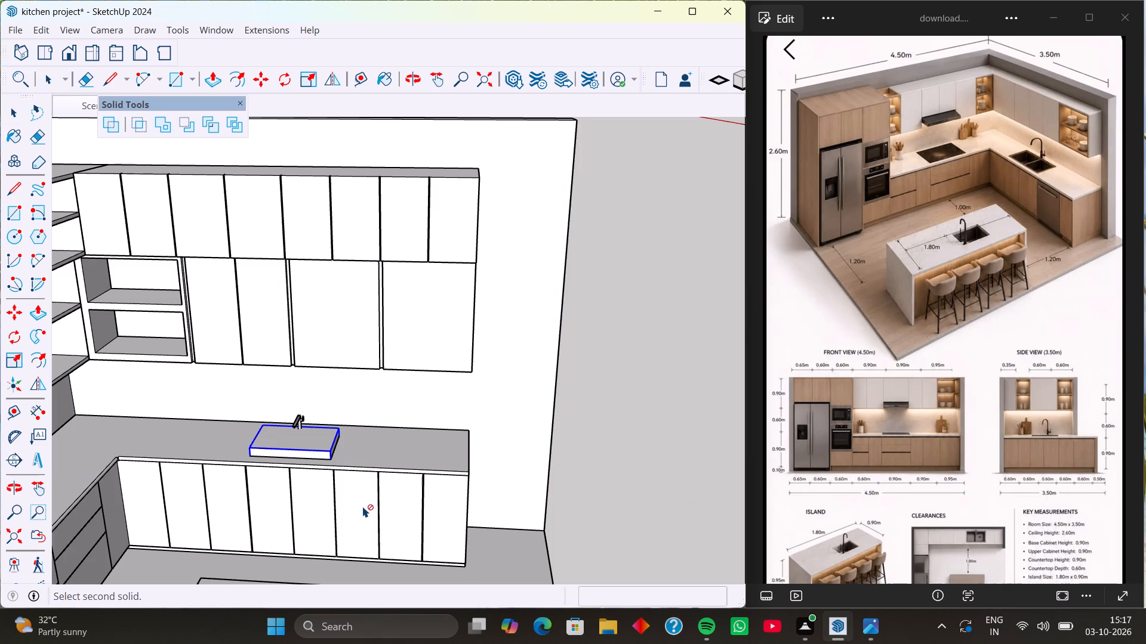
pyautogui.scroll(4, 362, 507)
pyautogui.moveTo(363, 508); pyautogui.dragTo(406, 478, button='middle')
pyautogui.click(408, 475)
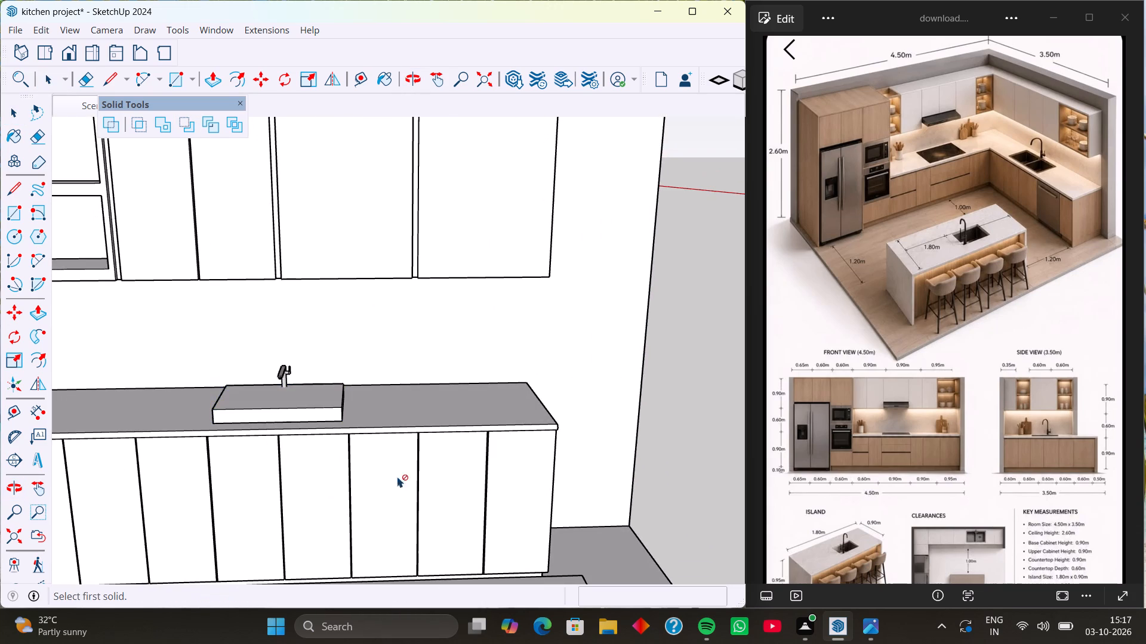
# Select the base cabinet group under the sink and repair it with Fixit 101.
pyautogui.press('space')
pyautogui.click(381, 478)
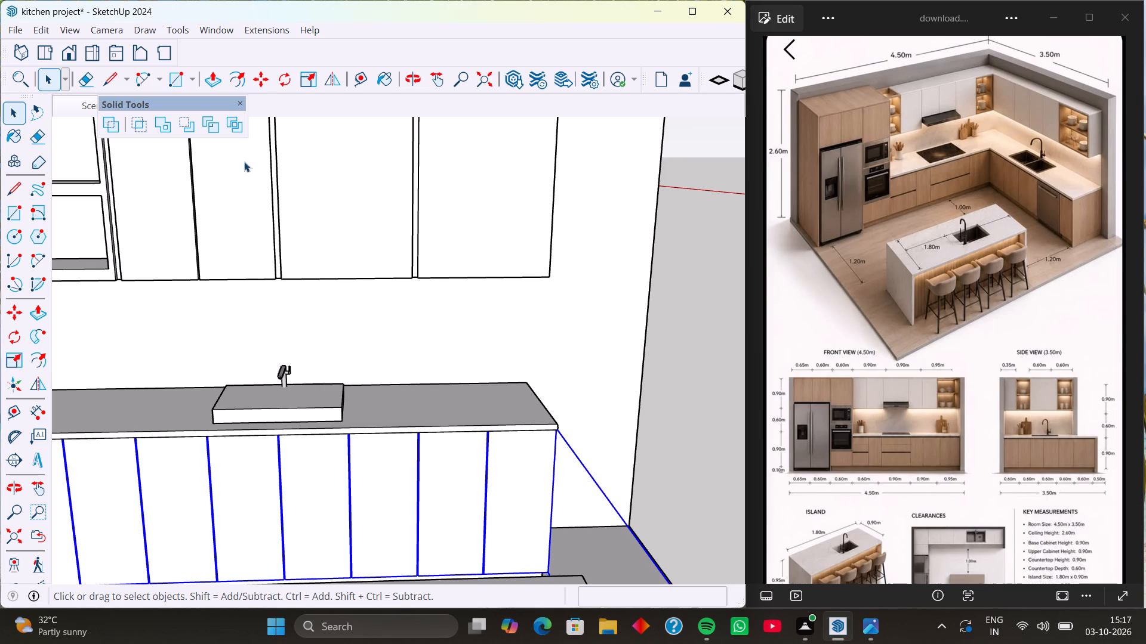
pyautogui.click(268, 33)
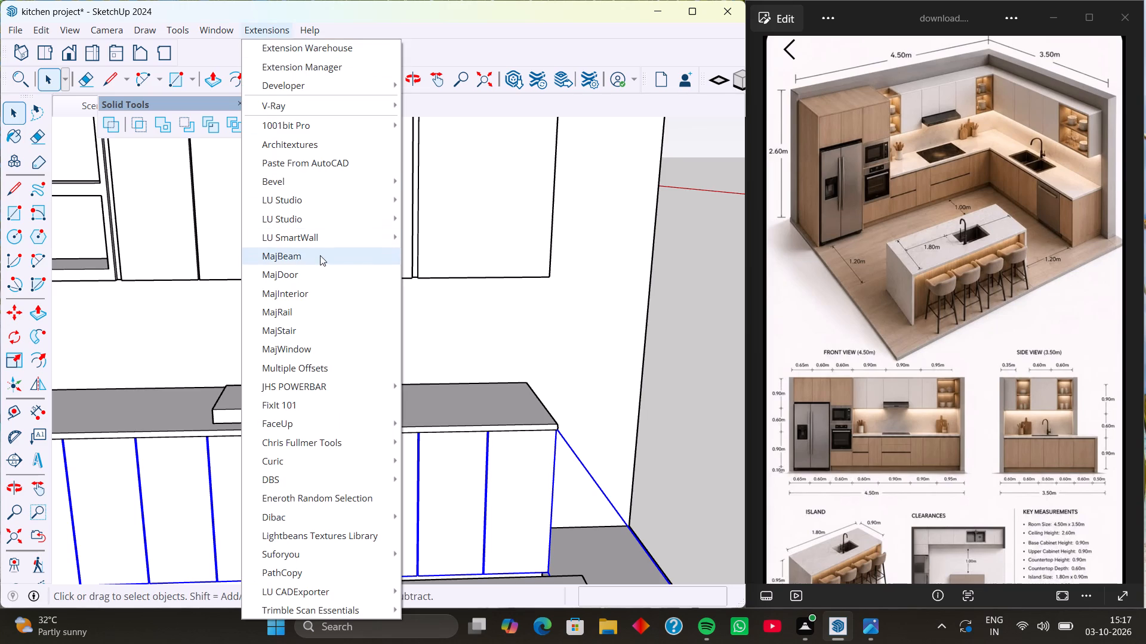
pyautogui.click(312, 400)
pyautogui.click(432, 388)
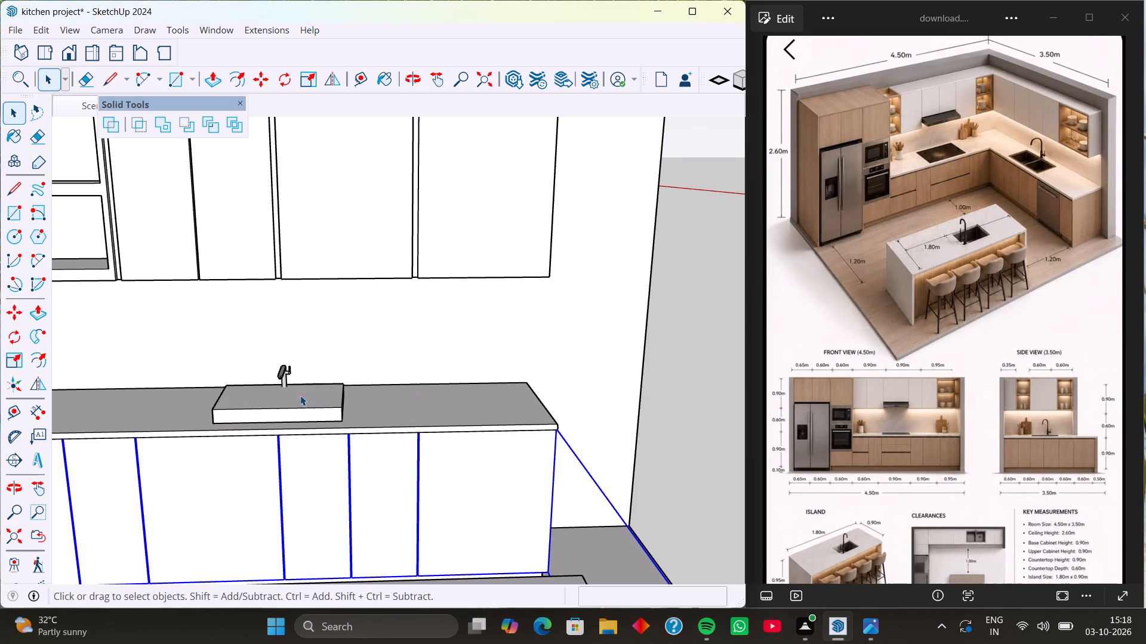
# Subtract the pasted sink block from the repaired base cabinets to clear space for the sink bowls.
pyautogui.click(300, 395)
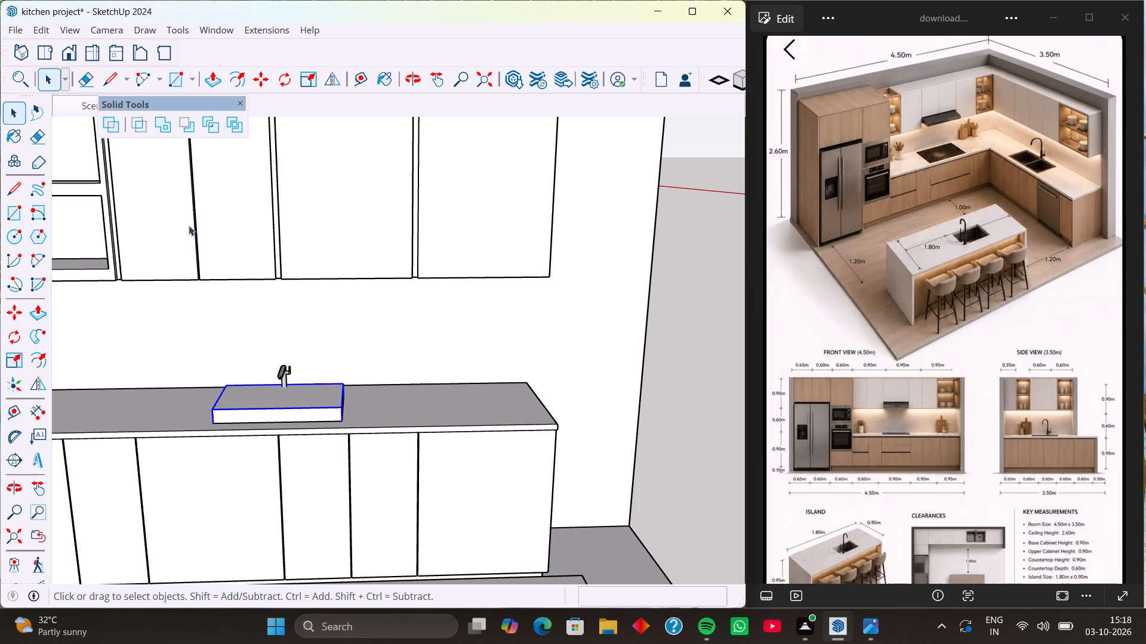
pyautogui.click(187, 121)
pyautogui.click(334, 491)
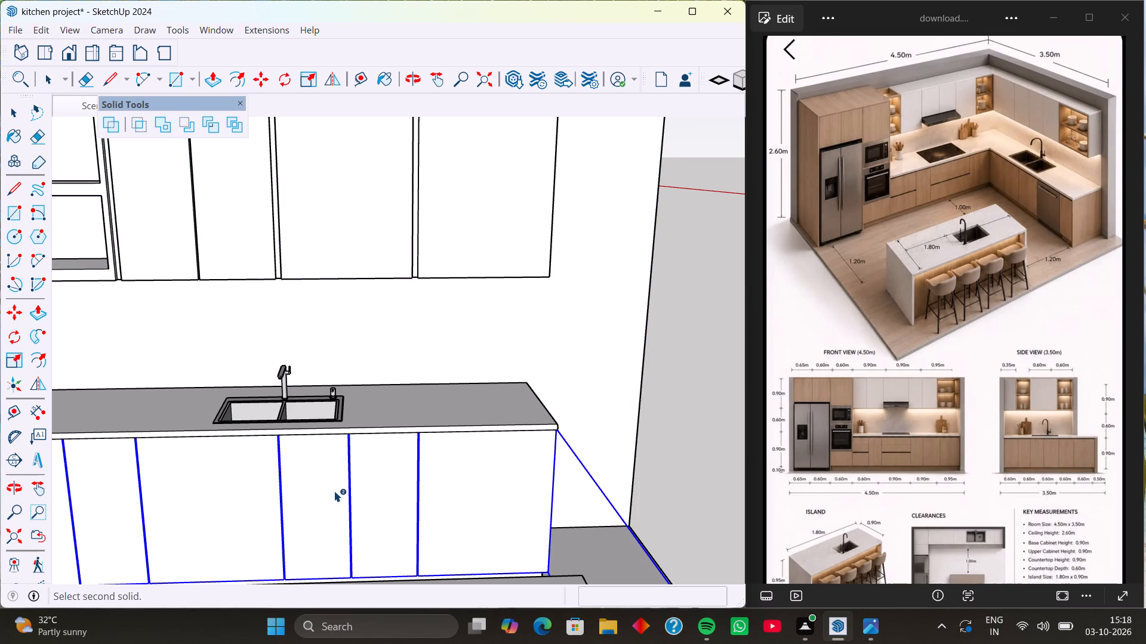
pyautogui.scroll(-4, 318, 433)
pyautogui.moveTo(310, 425); pyautogui.dragTo(358, 532, button='middle')
pyautogui.scroll(11, 276, 378)
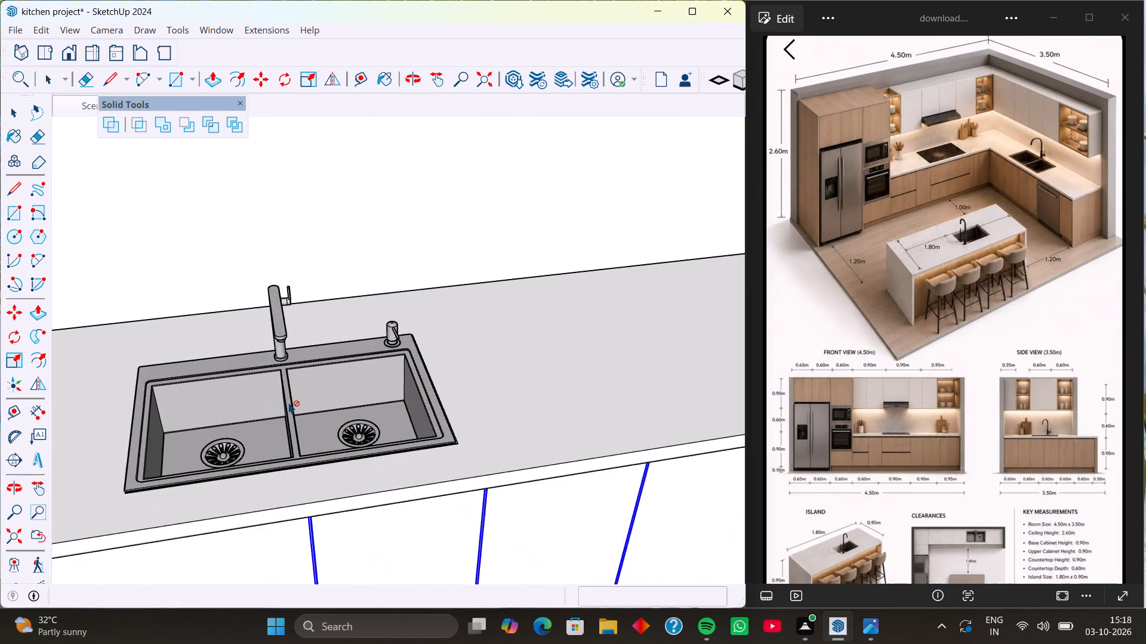
pyautogui.scroll(3, 288, 403)
pyautogui.moveTo(306, 411); pyautogui.dragTo(225, 404, button='middle')
pyautogui.scroll(1, 225, 404)
pyautogui.scroll(-13, 213, 410)
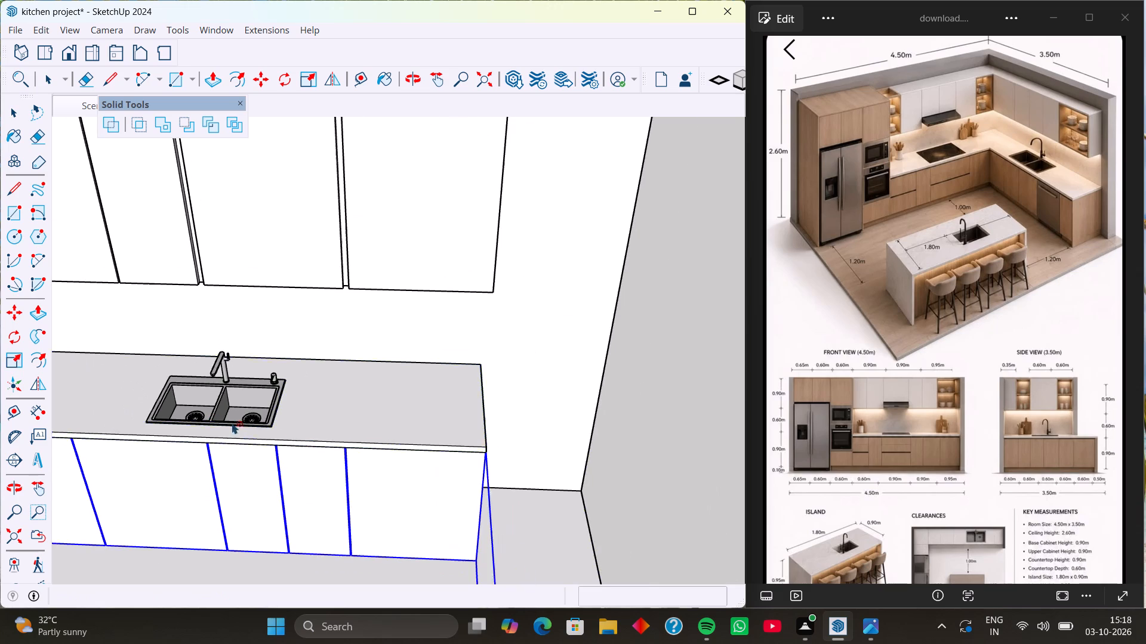
pyautogui.press('space')
pyautogui.click(656, 427)
# Examine the kitchen from several angles, including the sink run and the upper cabinets above the range hood.
pyautogui.scroll(-5, 251, 404)
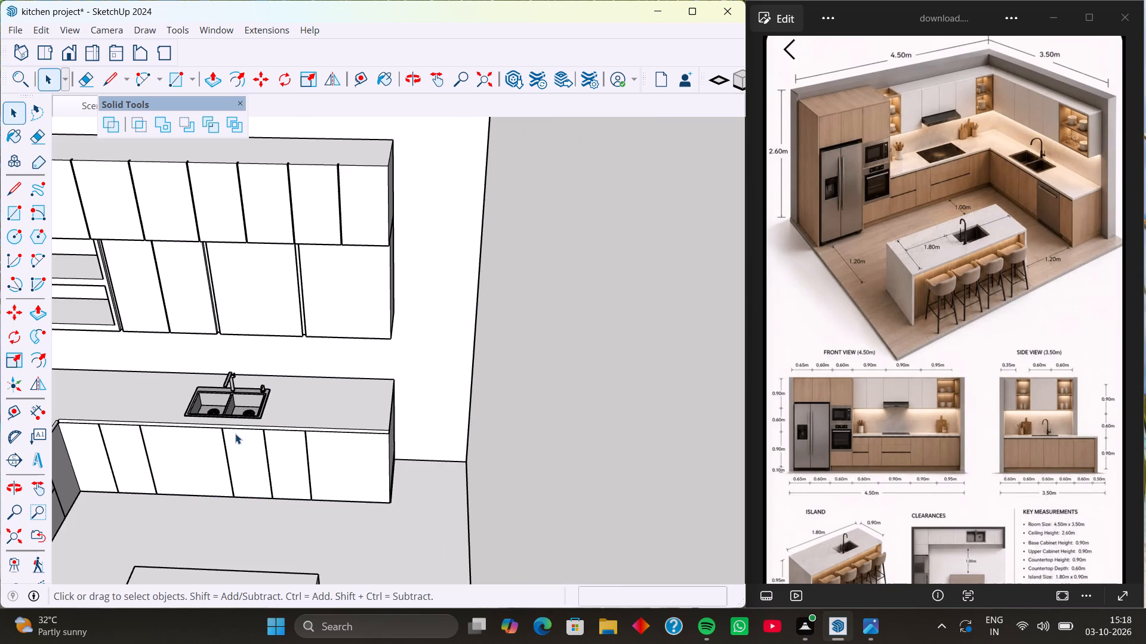
pyautogui.scroll(-2, 250, 426)
pyautogui.keyDown('shift'); pyautogui.moveTo(248, 414); pyautogui.dragTo(441, 391, button='middle'); pyautogui.keyUp('shift')
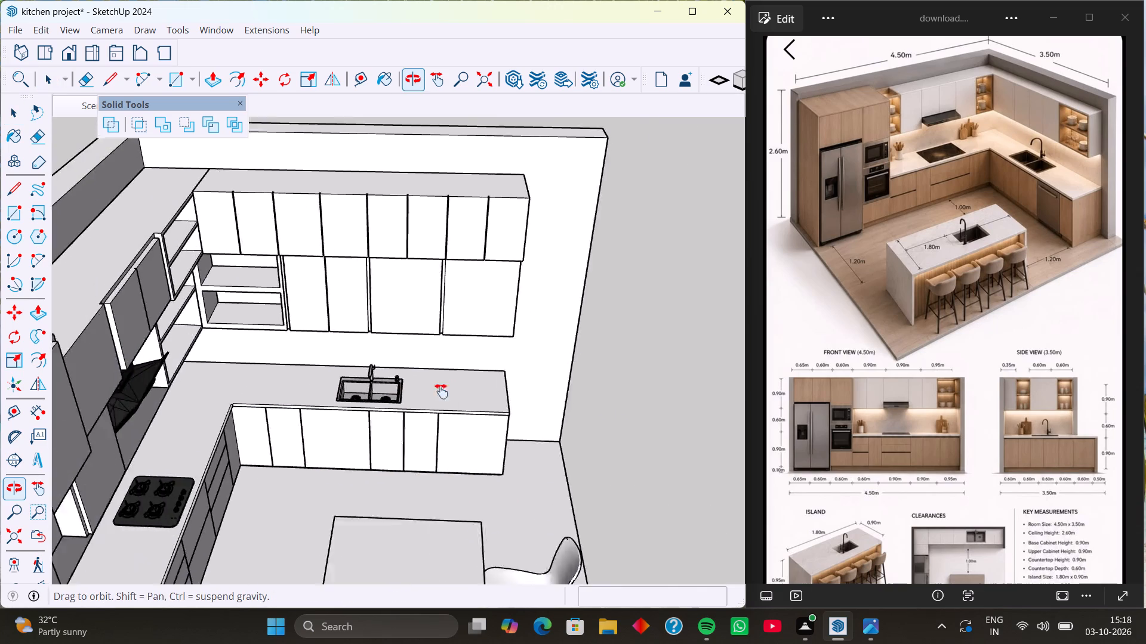
pyautogui.keyDown('shift'); pyautogui.moveTo(441, 391); pyautogui.dragTo(486, 388, button='middle'); pyautogui.keyUp('shift')
pyautogui.moveTo(498, 398); pyautogui.dragTo(351, 424, button='middle')
pyautogui.moveTo(404, 431); pyautogui.dragTo(297, 444, button='middle')
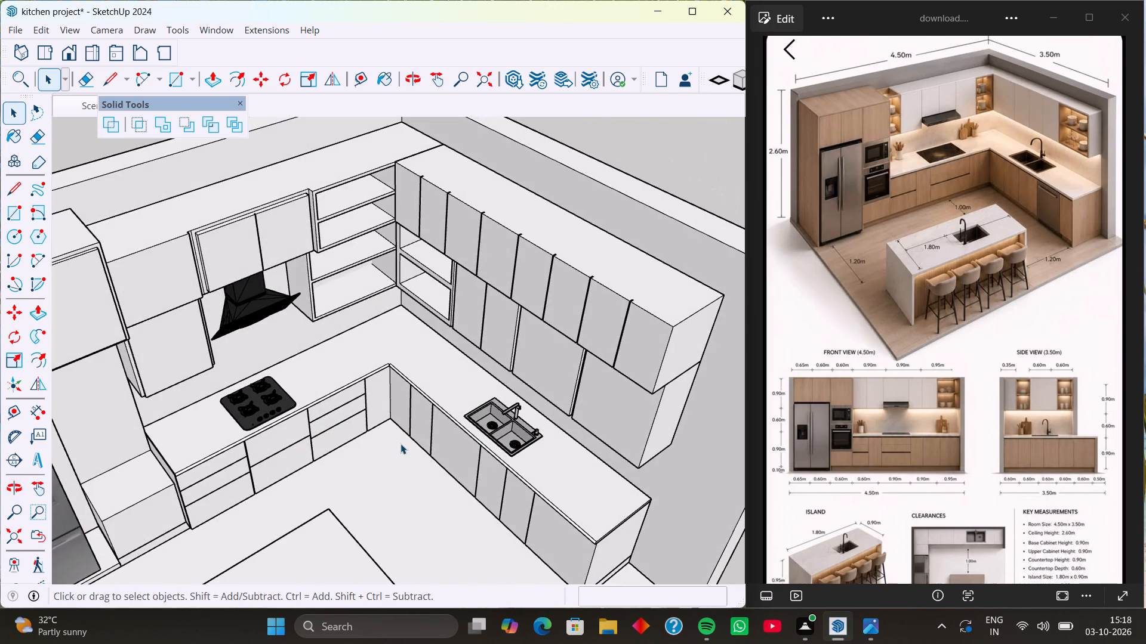
pyautogui.moveTo(403, 443); pyautogui.dragTo(305, 447, button='middle')
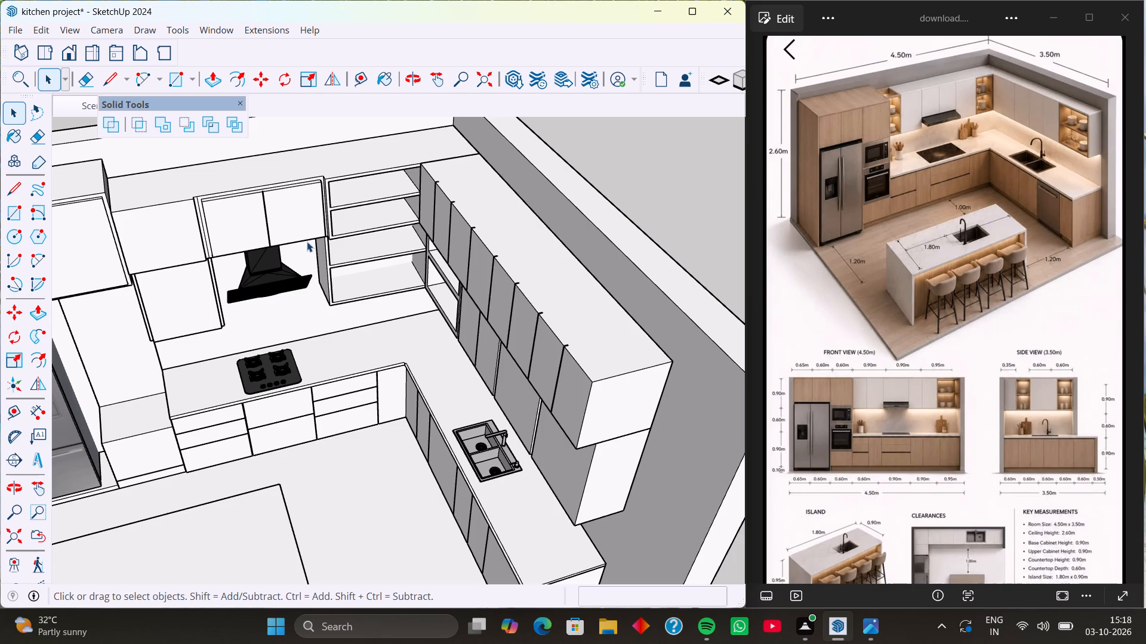
pyautogui.scroll(-2, 289, 228)
pyautogui.keyDown('shift'); pyautogui.moveTo(289, 228); pyautogui.dragTo(411, 318, button='middle'); pyautogui.keyUp('shift')
pyautogui.moveTo(416, 323); pyautogui.dragTo(384, 316, button='middle')
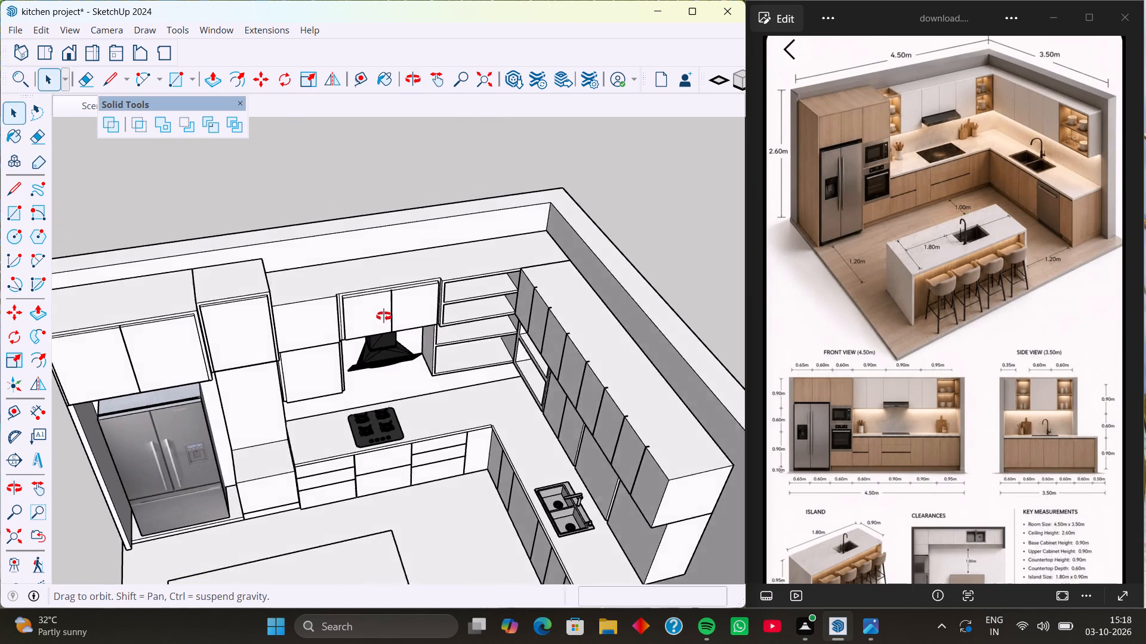
pyautogui.moveTo(384, 316); pyautogui.dragTo(374, 304, button='middle')
pyautogui.scroll(11, 387, 301)
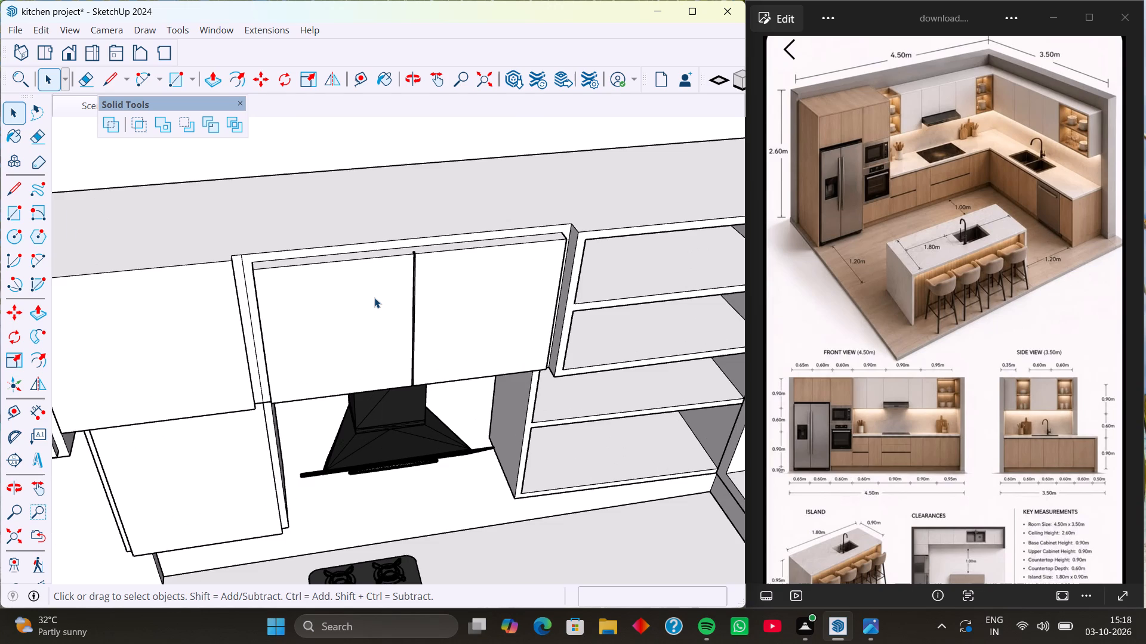
pyautogui.scroll(3, 267, 281)
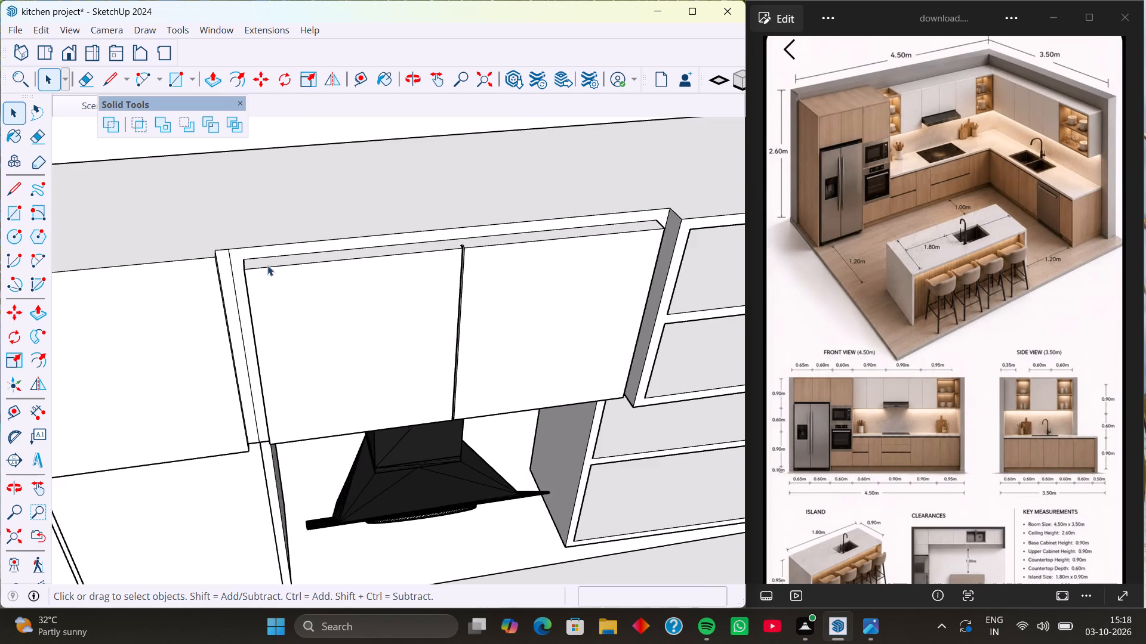
pyautogui.scroll(4, 267, 265)
pyautogui.moveTo(249, 252); pyautogui.dragTo(261, 392, button='middle')
pyautogui.scroll(-5, 236, 351)
pyautogui.moveTo(292, 373); pyautogui.dragTo(236, 338, button='middle')
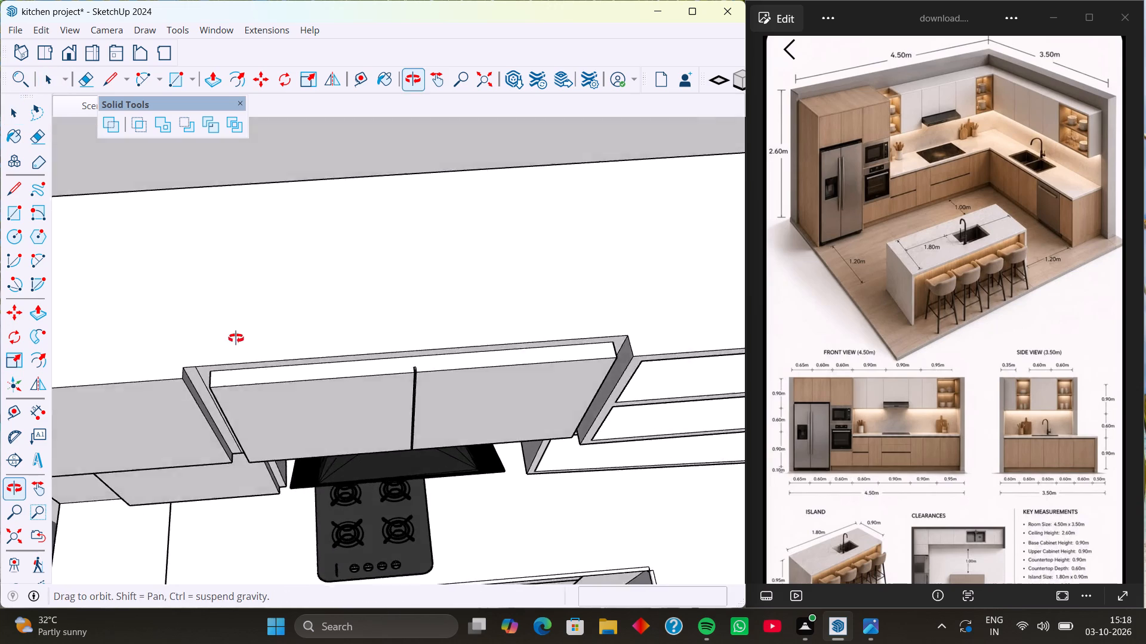
pyautogui.moveTo(236, 338); pyautogui.dragTo(235, 336, button='middle')
pyautogui.moveTo(396, 386); pyautogui.dragTo(419, 361, button='middle')
pyautogui.scroll(1, 312, 335)
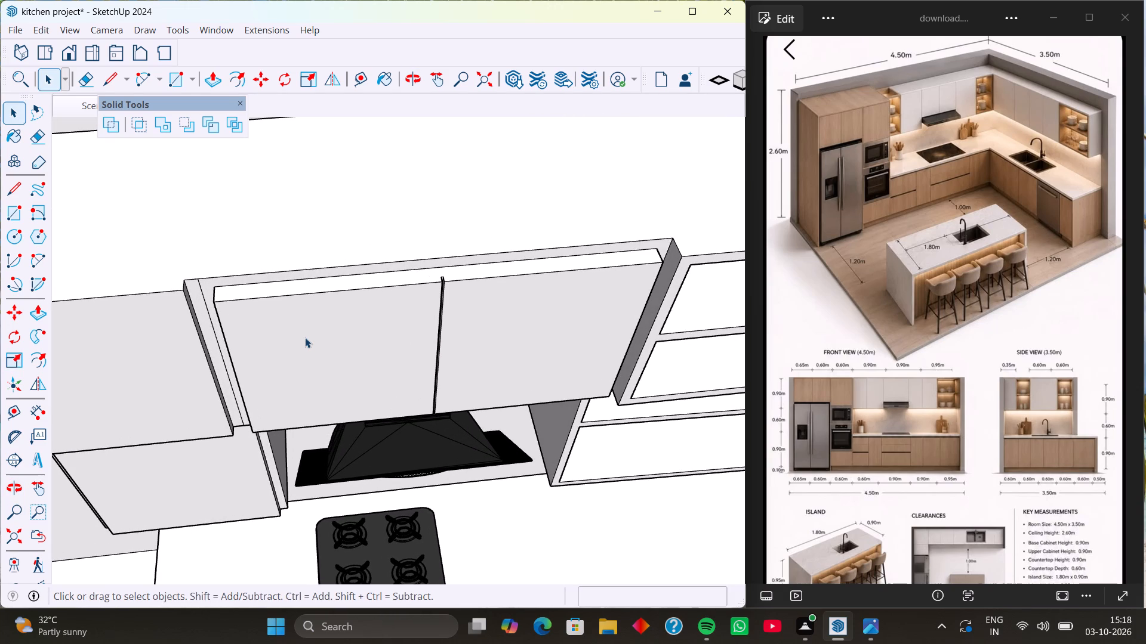
# Open the upper cabinet group and draw a 1' 7" line across its top face from the hood cabinet's left front corner to the back edge.
pyautogui.click(259, 253)
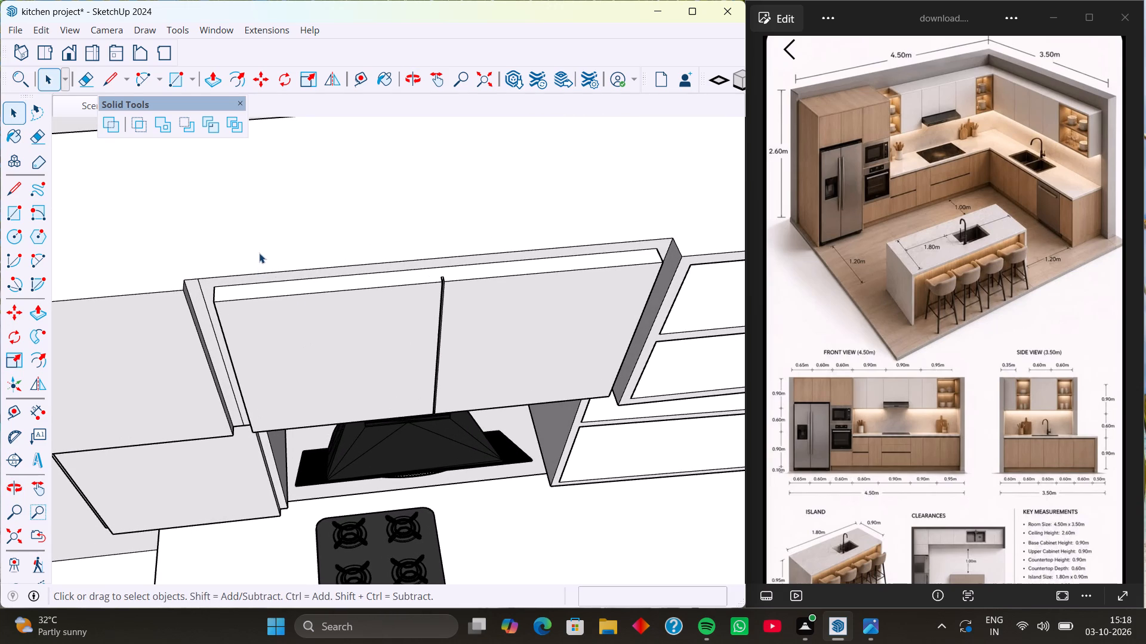
pyautogui.doubleClick(259, 253)
pyautogui.click(259, 253)
pyautogui.scroll(-2, 239, 260)
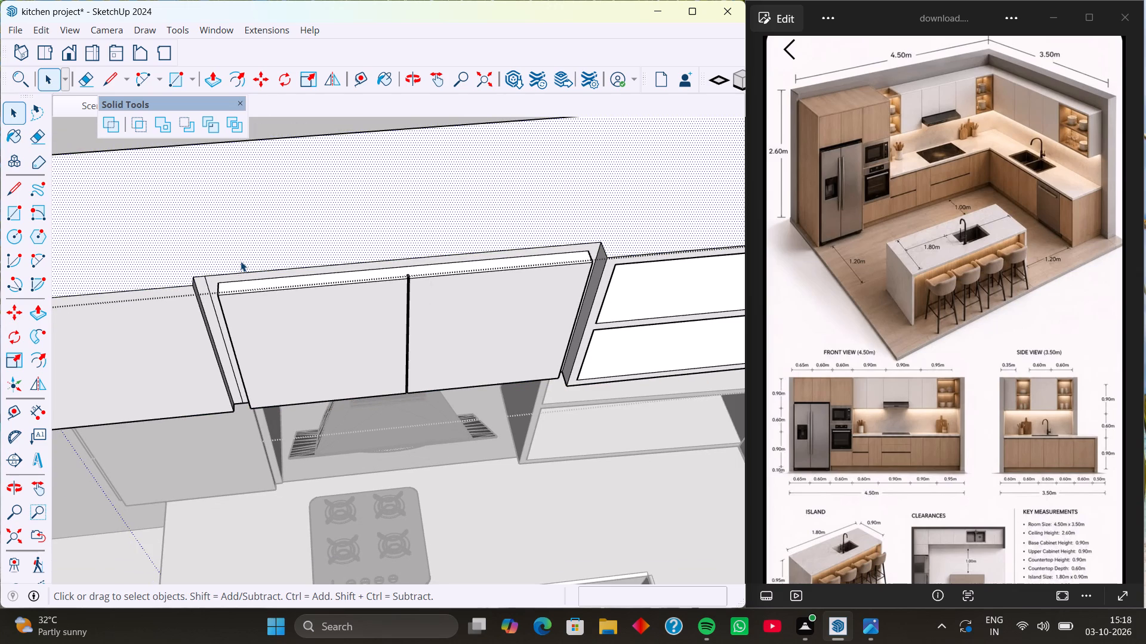
pyautogui.scroll(-1, 241, 261)
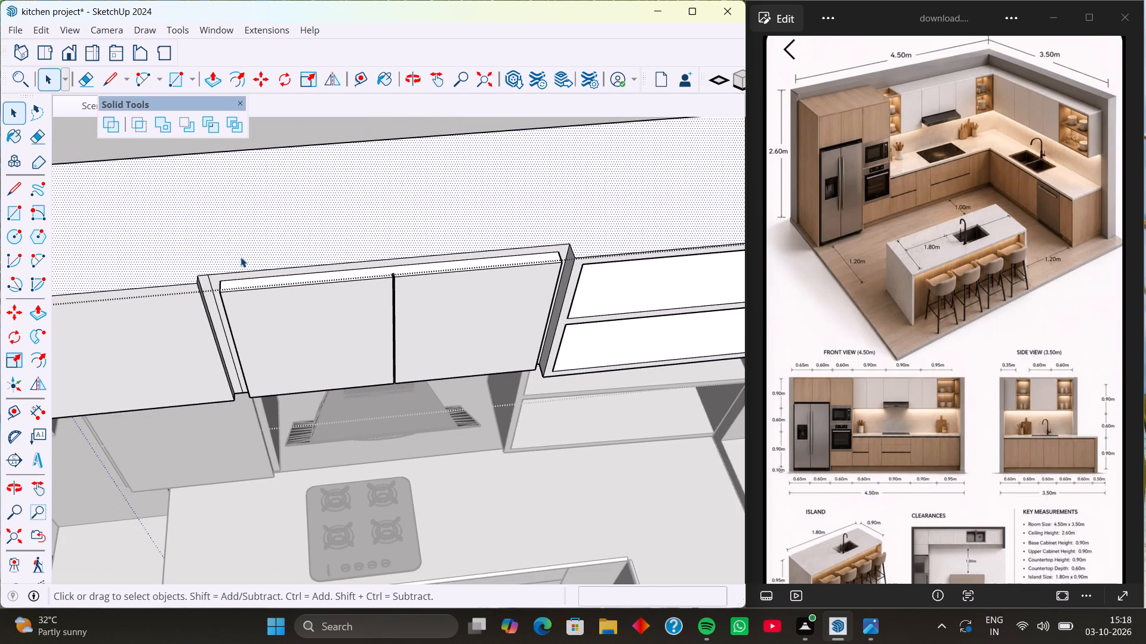
pyautogui.moveTo(239, 251); pyautogui.dragTo(424, 329, button='middle')
pyautogui.moveTo(559, 352); pyautogui.dragTo(480, 366, button='middle')
pyautogui.scroll(7, 321, 365)
pyautogui.press('l')
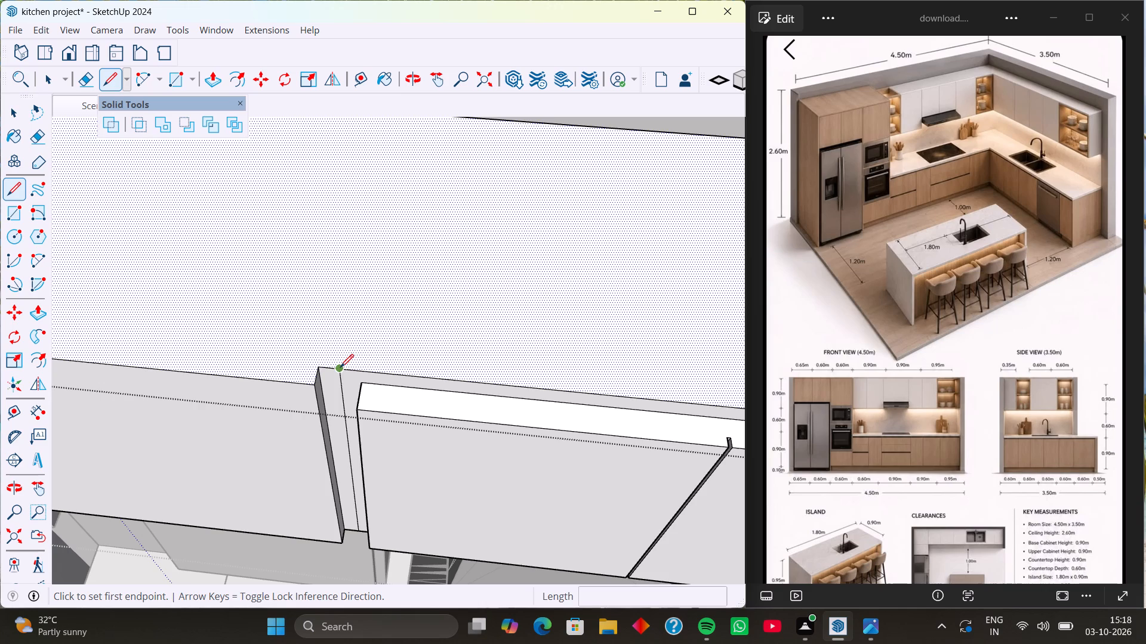
pyautogui.click(340, 367)
pyautogui.scroll(-2, 372, 216)
pyautogui.keyDown('shift'); pyautogui.moveTo(372, 215); pyautogui.dragTo(337, 347, button='middle'); pyautogui.keyUp('shift')
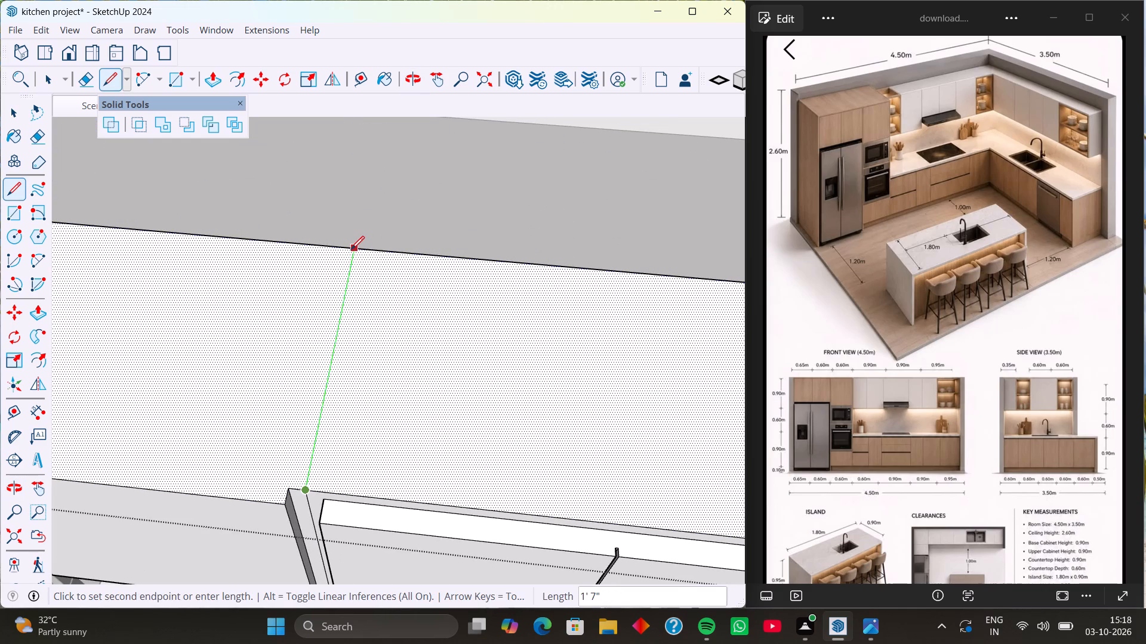
pyautogui.click(351, 249)
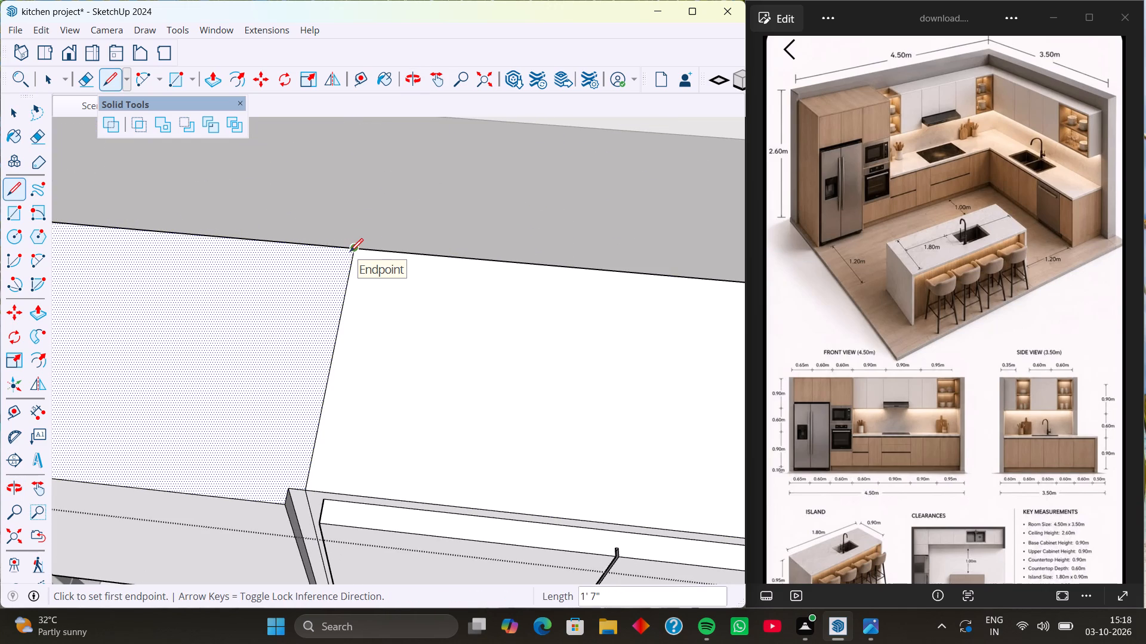
# Draw a matching 1' 7" line across the top face from the hood cabinet's right front corner to the back edge.
pyautogui.scroll(-5, 442, 366)
pyautogui.scroll(-1, 310, 376)
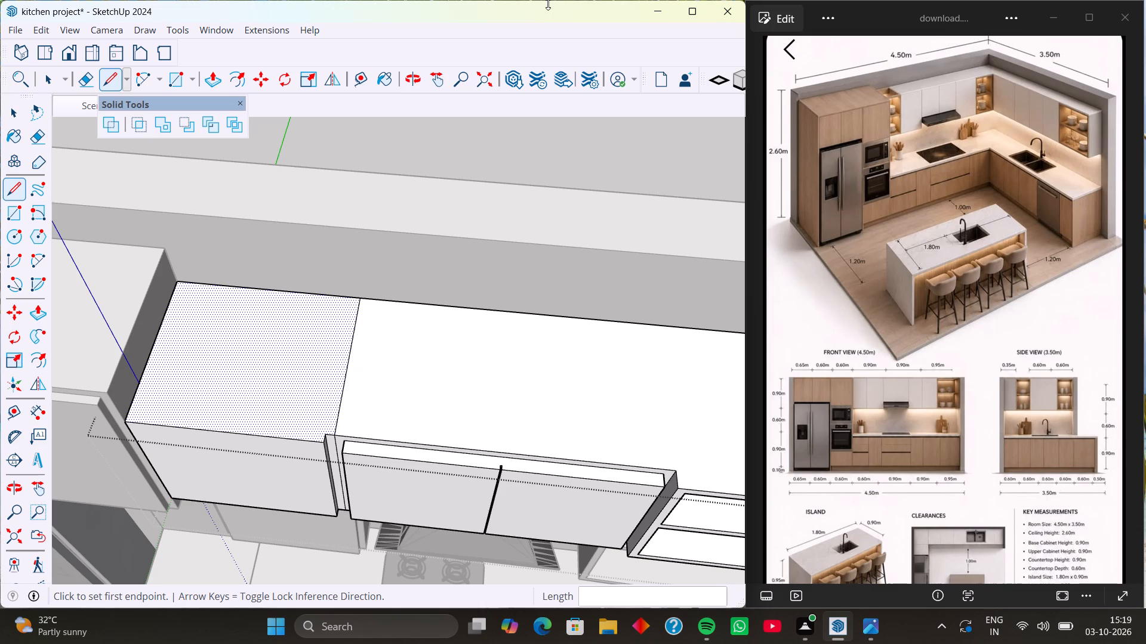
pyautogui.click(676, 472)
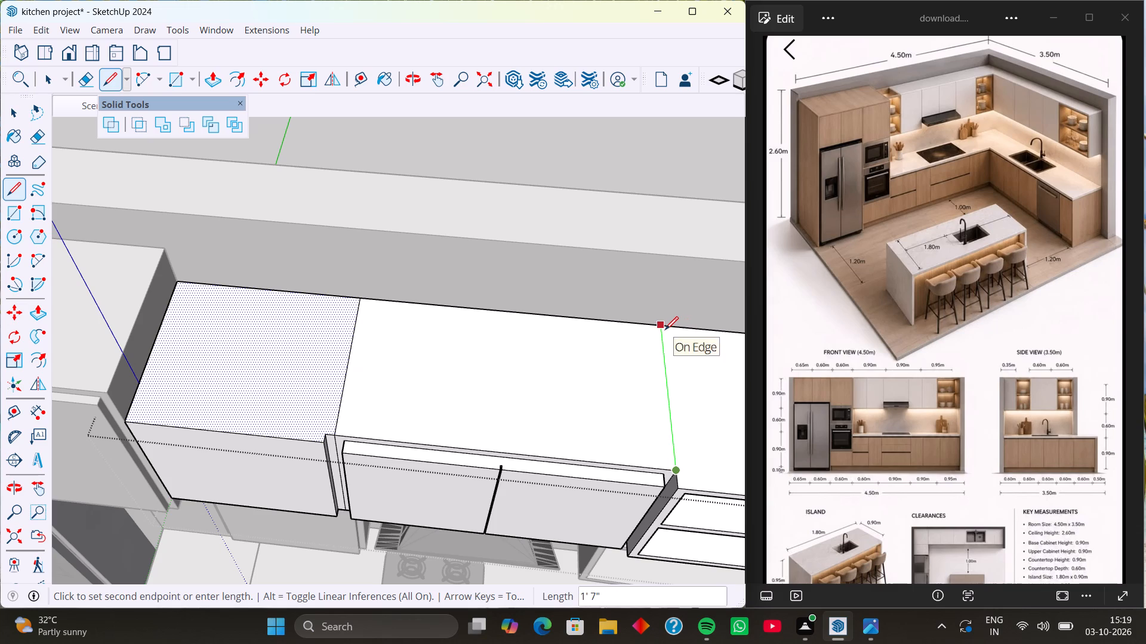
pyautogui.click(662, 327)
pyautogui.press('space')
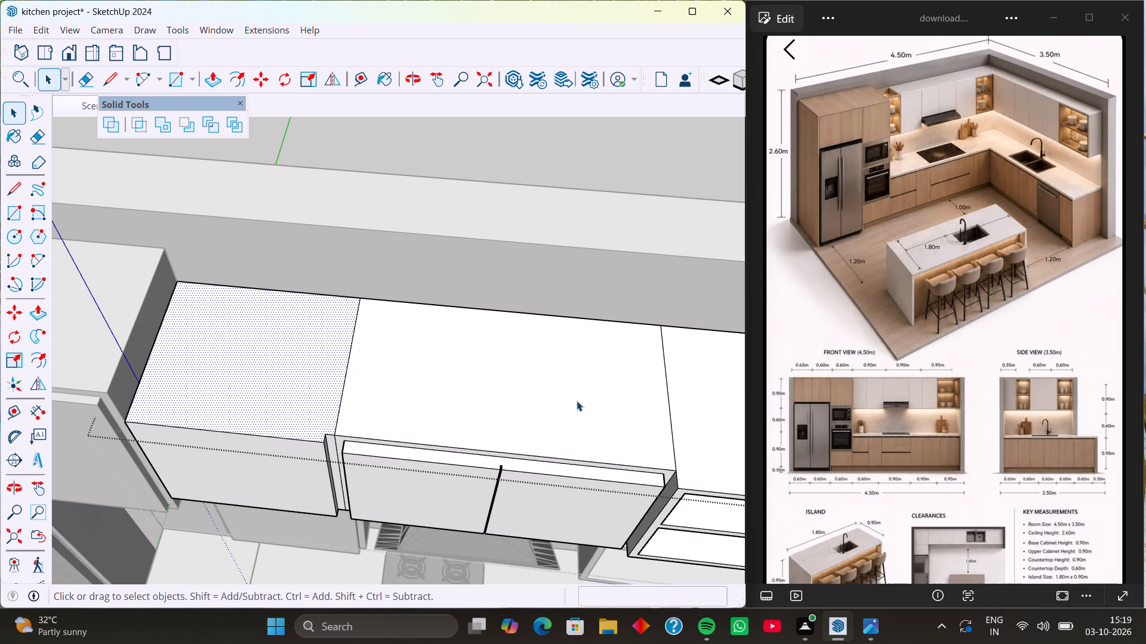
# Push the top face section above the hood cabinet down 1".
pyautogui.click(577, 401)
pyautogui.press('p')
pyautogui.click(577, 401)
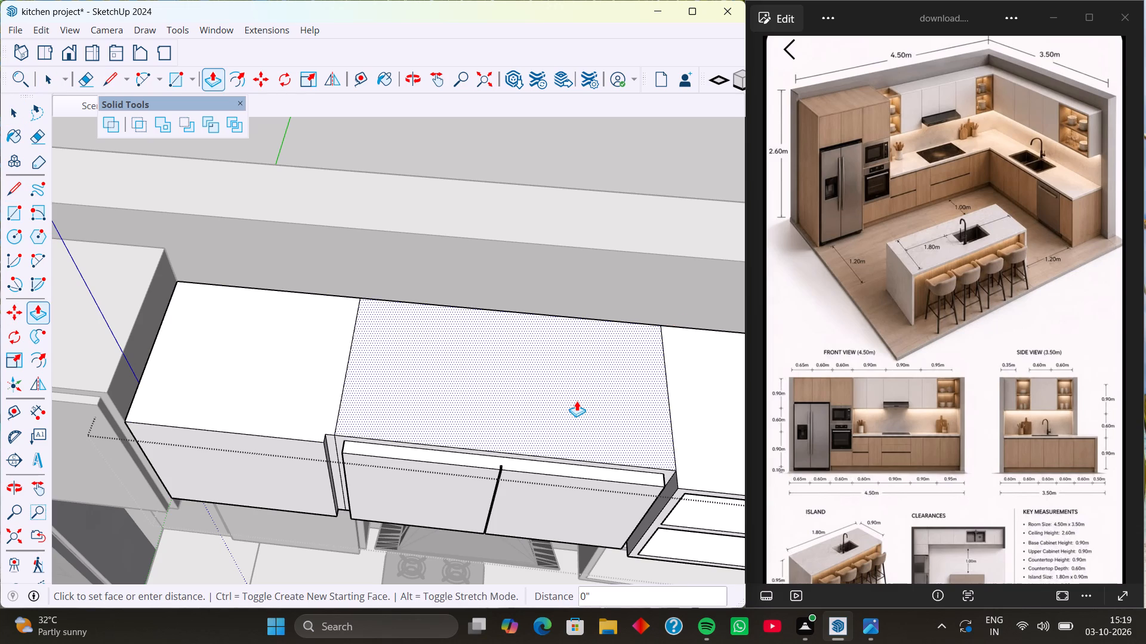
pyautogui.moveTo(546, 456); pyautogui.dragTo(578, 290, button='middle')
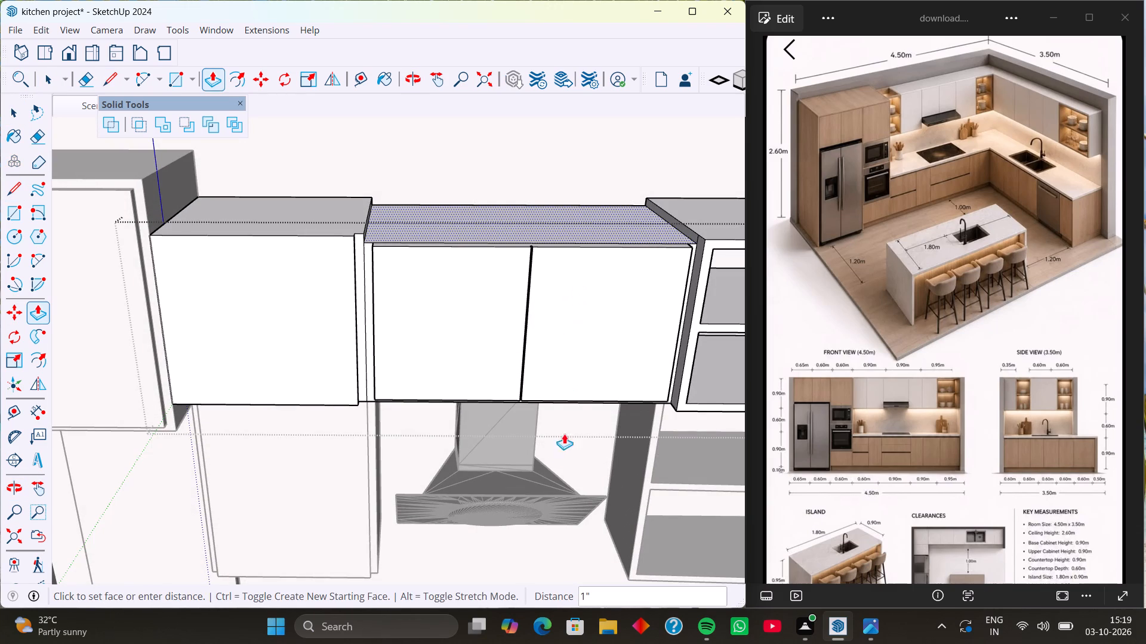
pyautogui.click(568, 368)
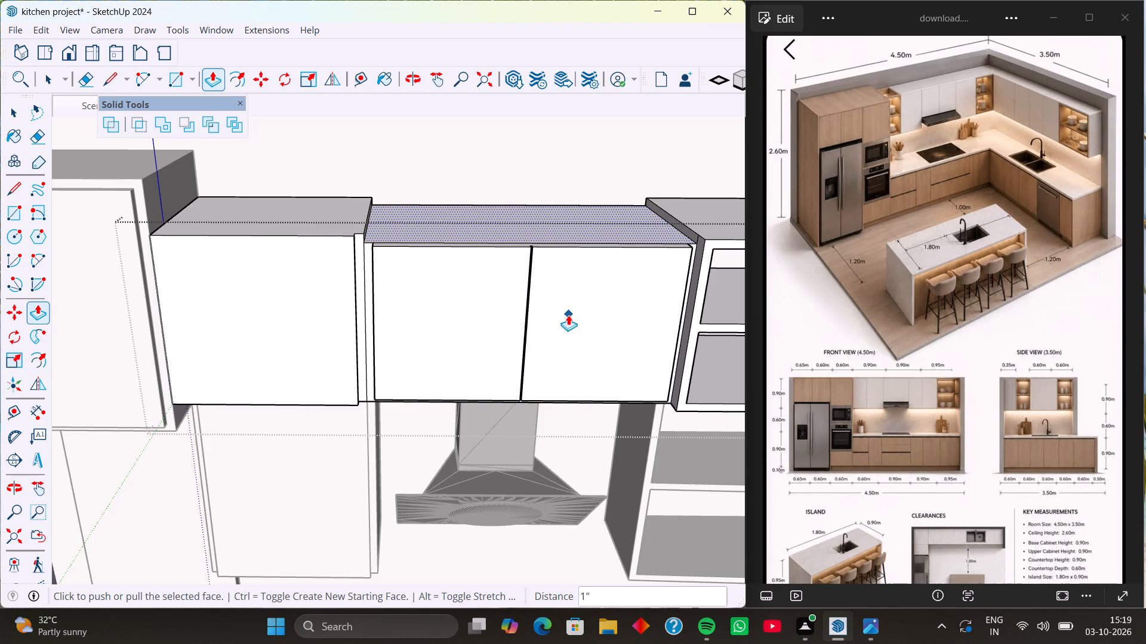
pyautogui.press('space')
# Push the front face of the hood cabinet's right-hand door in by 1 1/2".
pyautogui.click(580, 338)
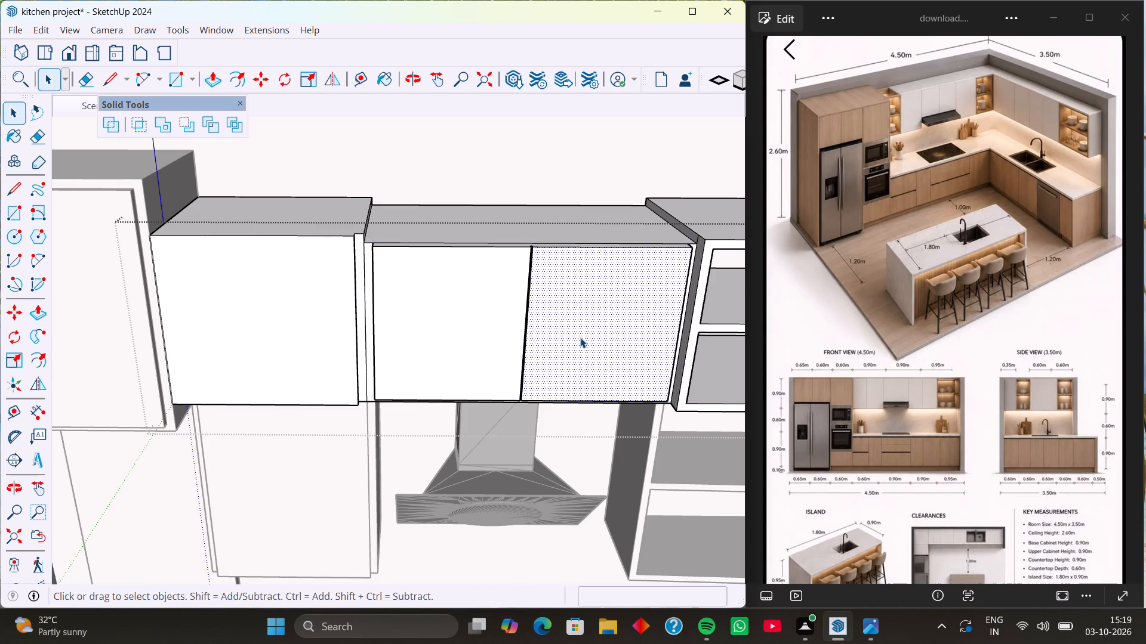
pyautogui.press('p')
pyautogui.click(580, 338)
pyautogui.click(561, 280)
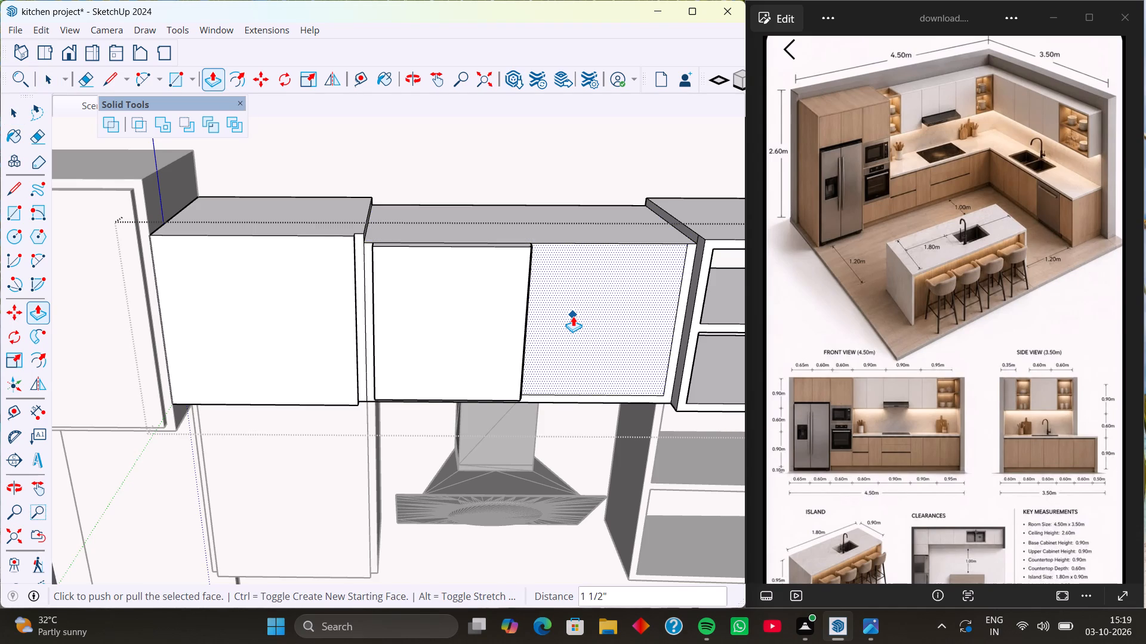
# Push the hood cabinet's two front door faces through to the back, 1' 7" deep, on both sides of the thin divider.
pyautogui.click(573, 316)
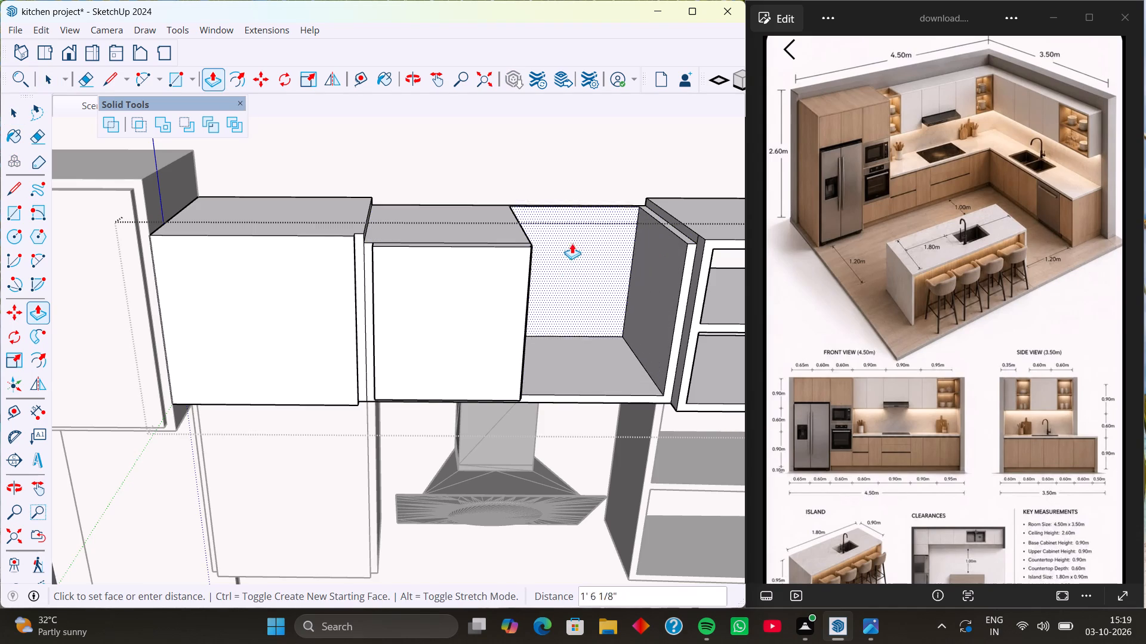
pyautogui.click(568, 230)
pyautogui.click(473, 342)
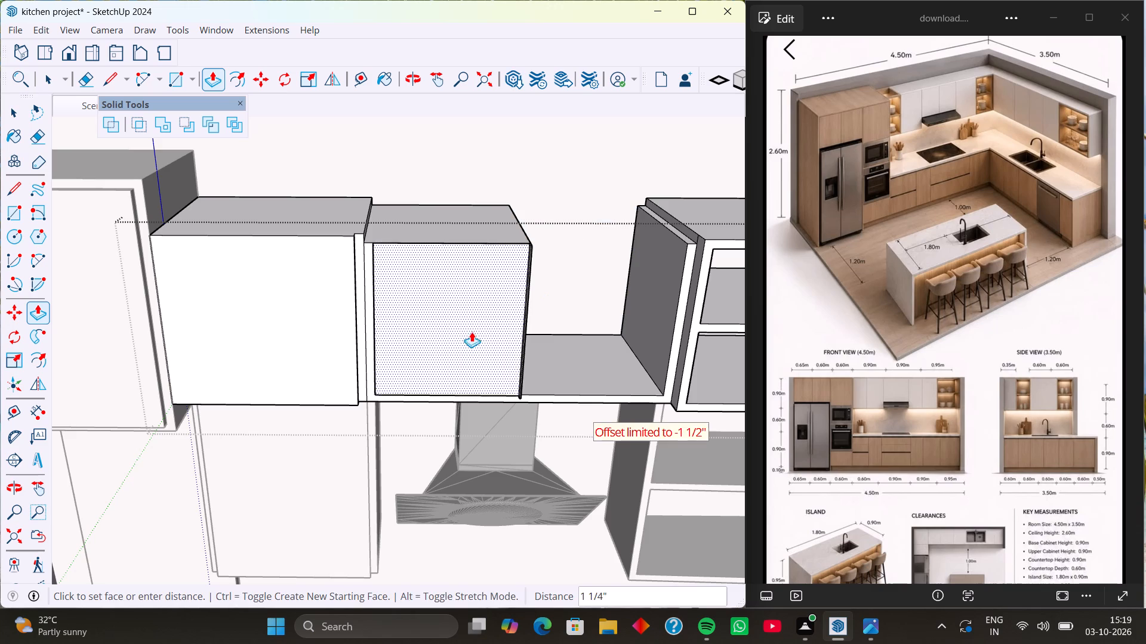
pyautogui.click(472, 317)
pyautogui.click(461, 343)
pyautogui.click(443, 264)
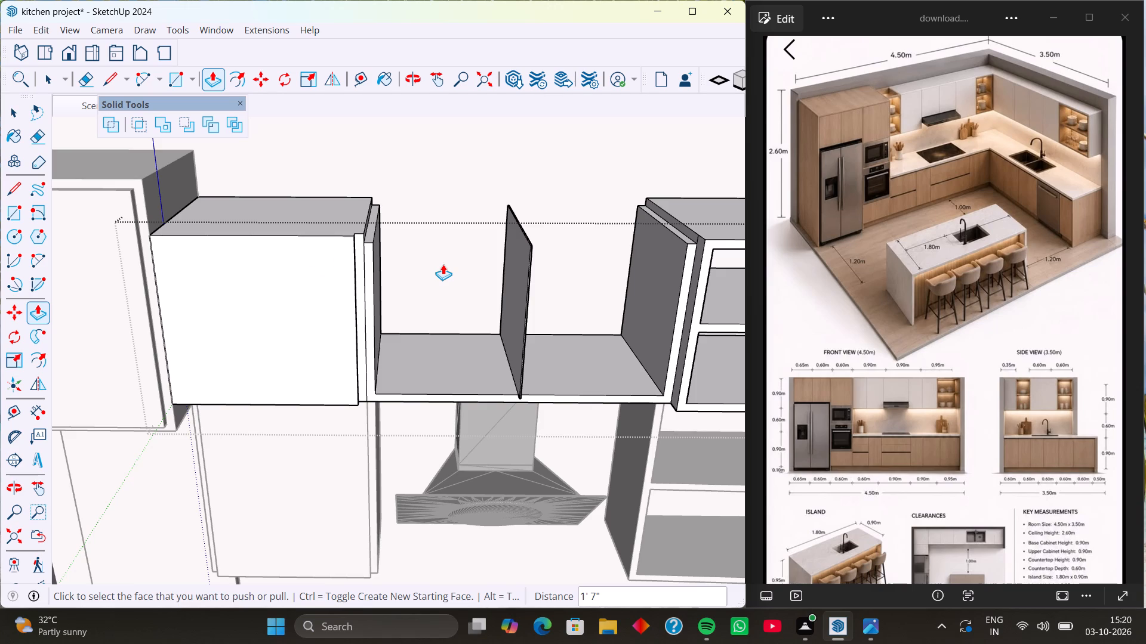
# Push the hood cabinet's bottom panel face on the left of the divider down 1".
pyautogui.press('space')
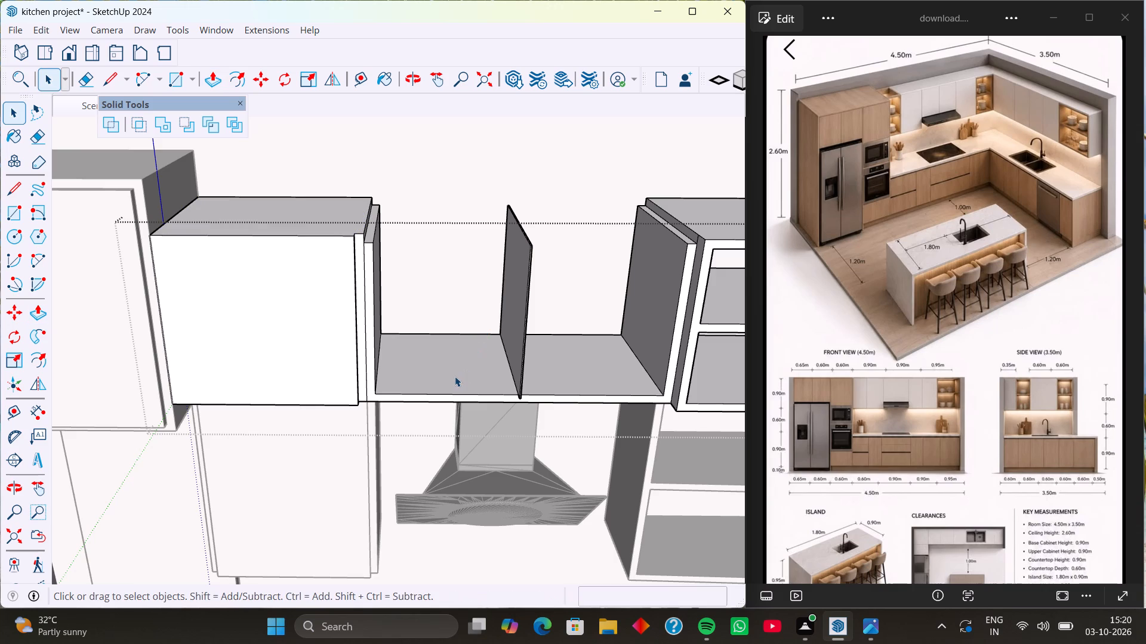
pyautogui.click(447, 382)
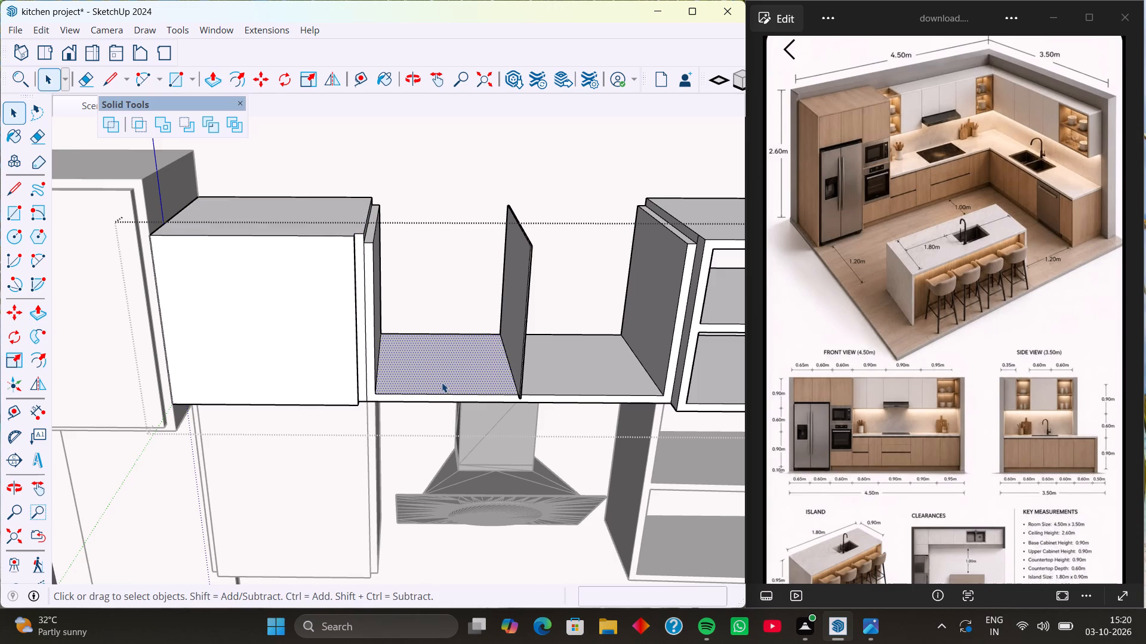
pyautogui.scroll(-2, 427, 386)
pyautogui.moveTo(431, 395); pyautogui.dragTo(501, 249, button='middle')
pyautogui.moveTo(480, 371); pyautogui.dragTo(469, 353, button='middle')
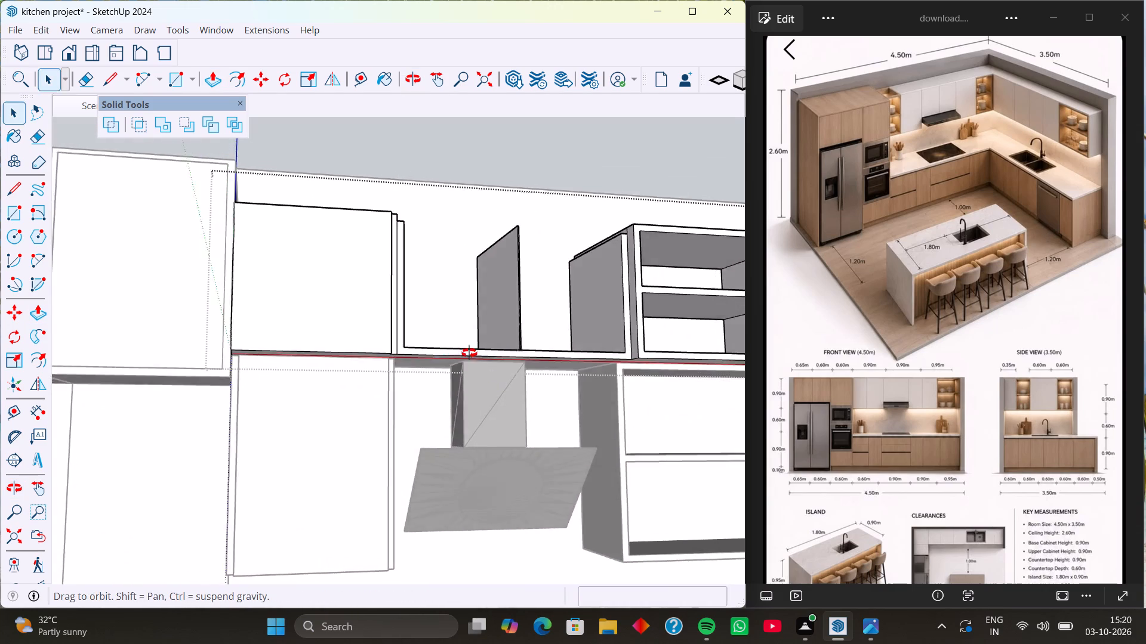
pyautogui.moveTo(469, 353); pyautogui.dragTo(423, 329, button='middle')
pyautogui.scroll(7, 458, 373)
pyautogui.moveTo(432, 361); pyautogui.dragTo(383, 427, button='middle')
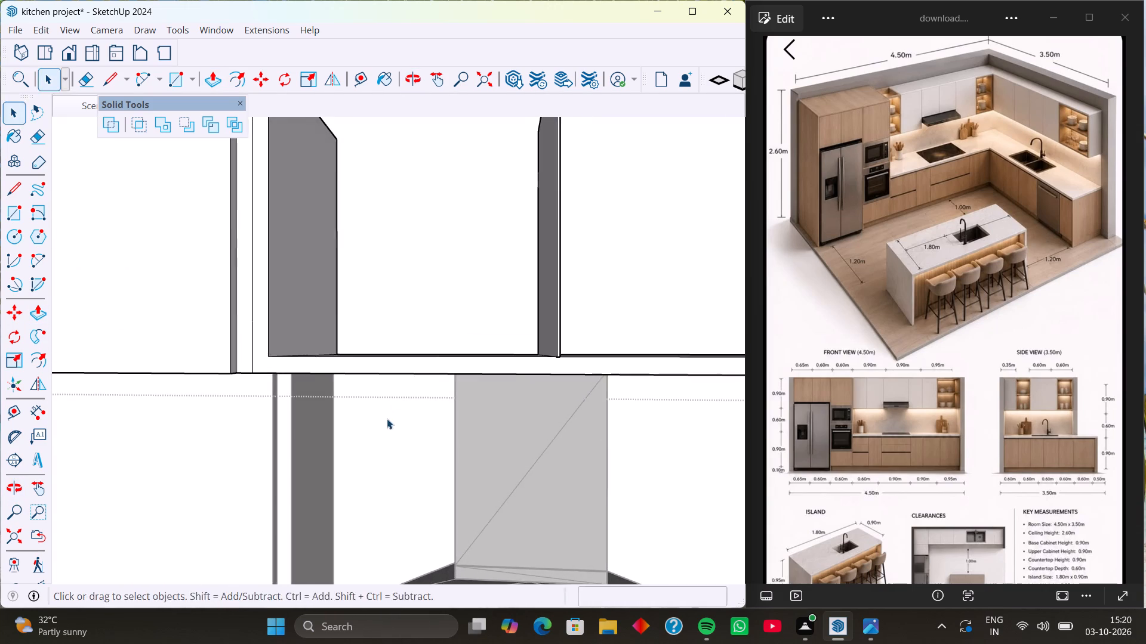
pyautogui.moveTo(423, 367); pyautogui.dragTo(444, 425, button='middle')
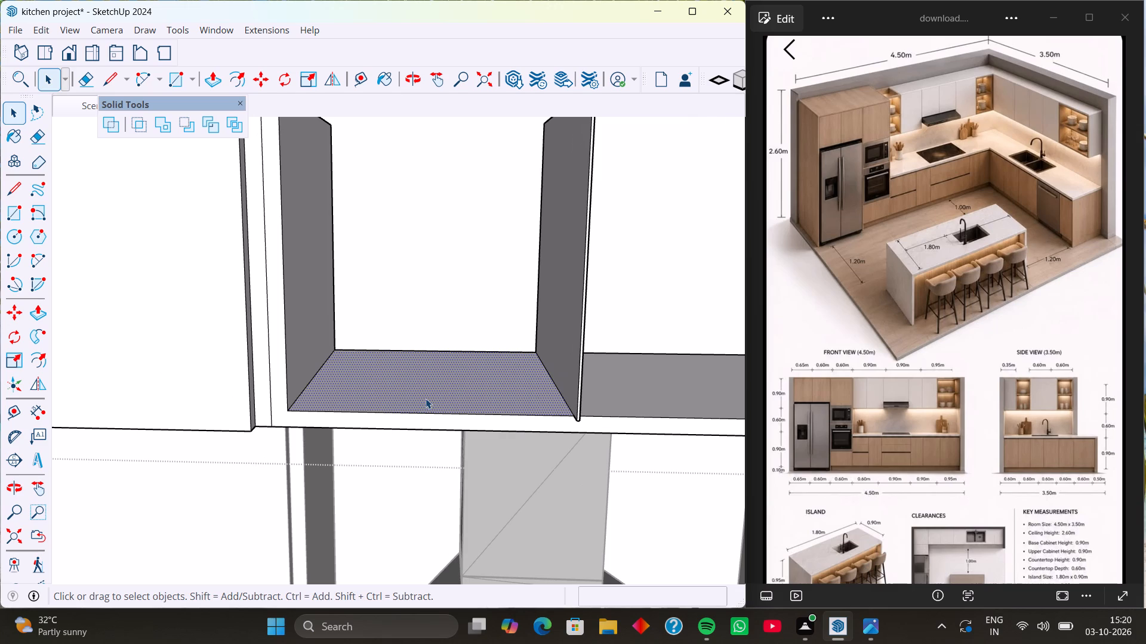
pyautogui.scroll(-2, 448, 366)
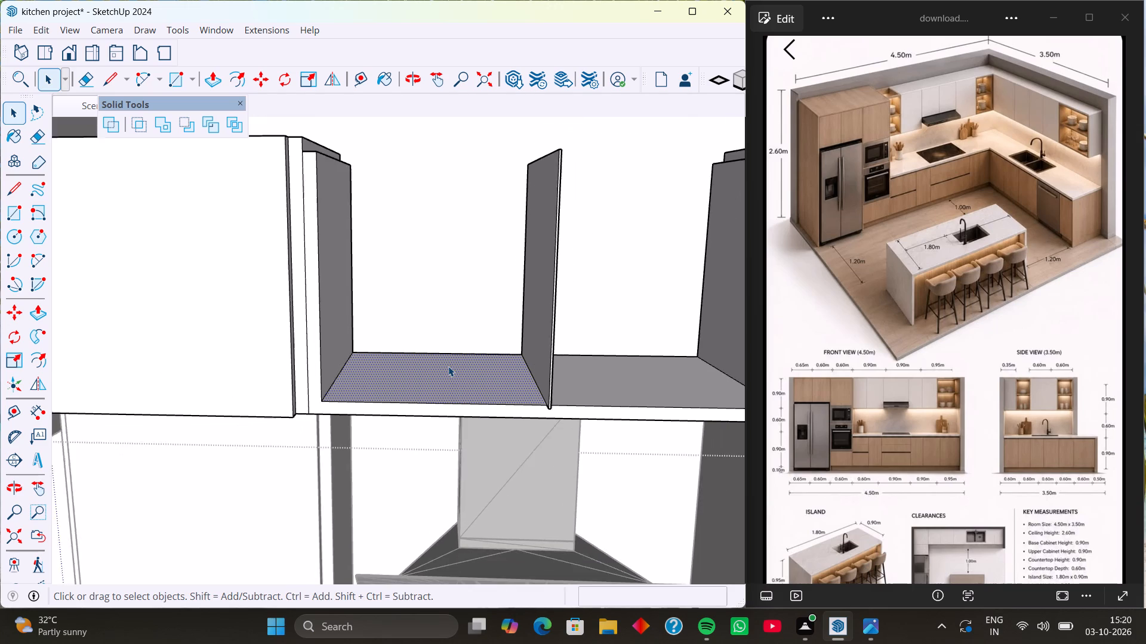
pyautogui.scroll(-1, 448, 366)
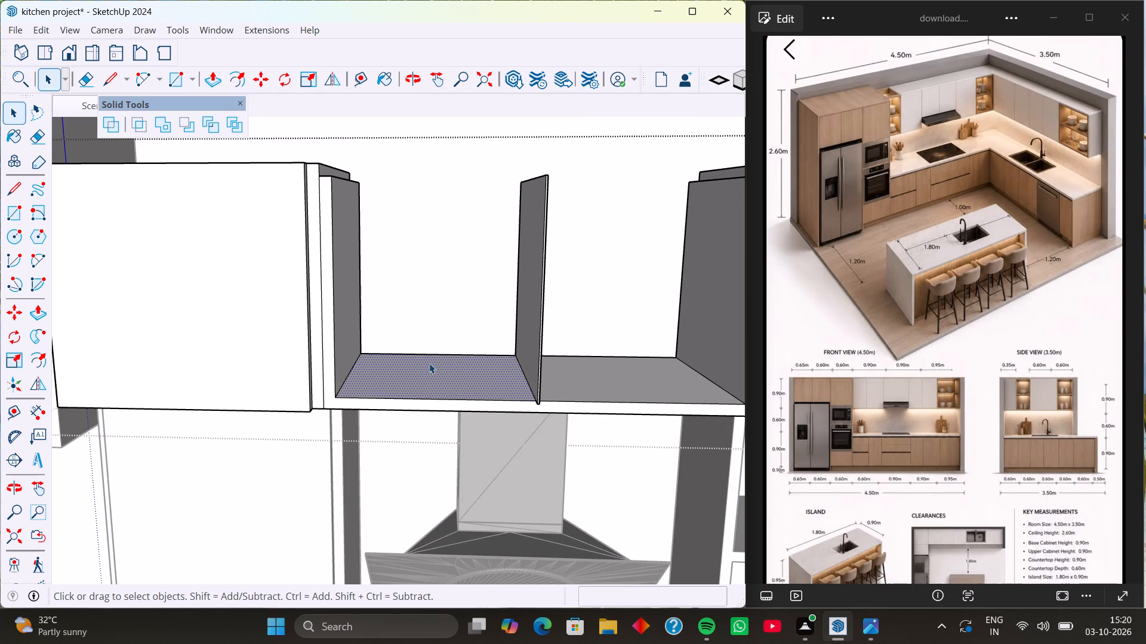
pyautogui.scroll(-3, 434, 367)
pyautogui.moveTo(452, 378); pyautogui.dragTo(444, 464, button='middle')
pyautogui.scroll(9, 430, 400)
pyautogui.tripleClick(430, 400)
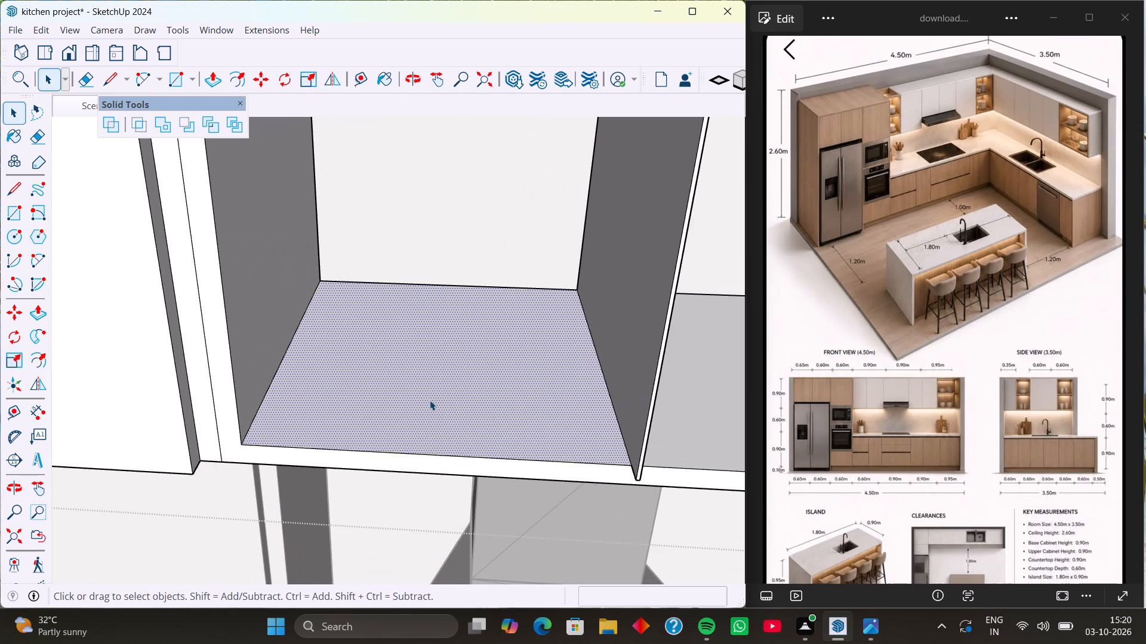
pyautogui.scroll(-6, 398, 392)
pyautogui.click(395, 496)
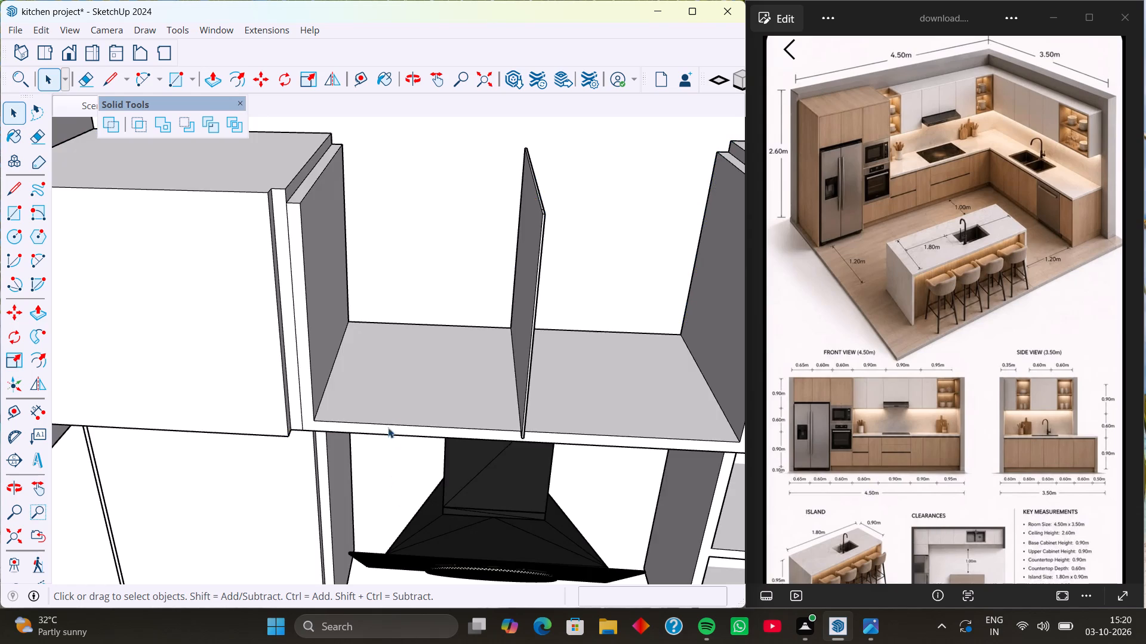
pyautogui.tripleClick(413, 397)
pyautogui.click(413, 397)
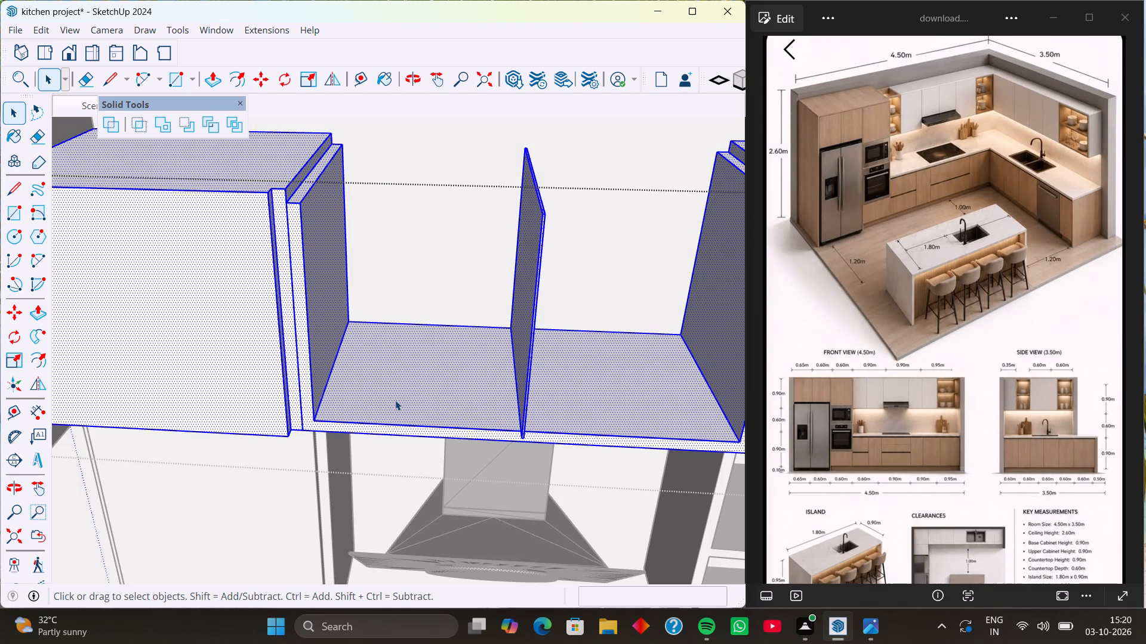
pyautogui.click(395, 400)
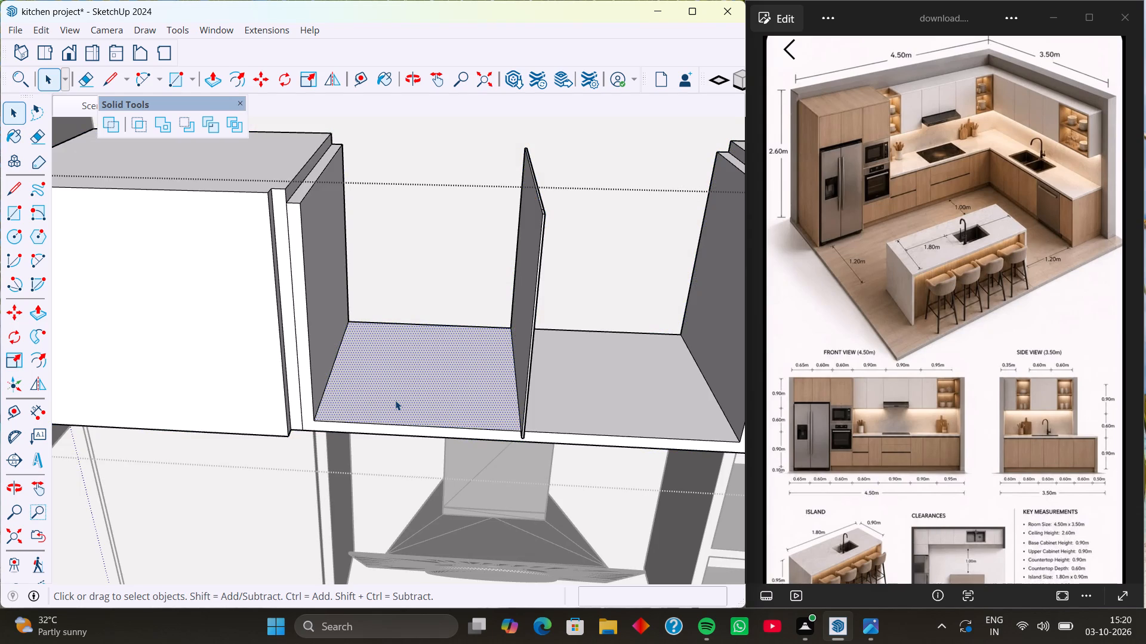
pyautogui.press('p')
pyautogui.click(415, 398)
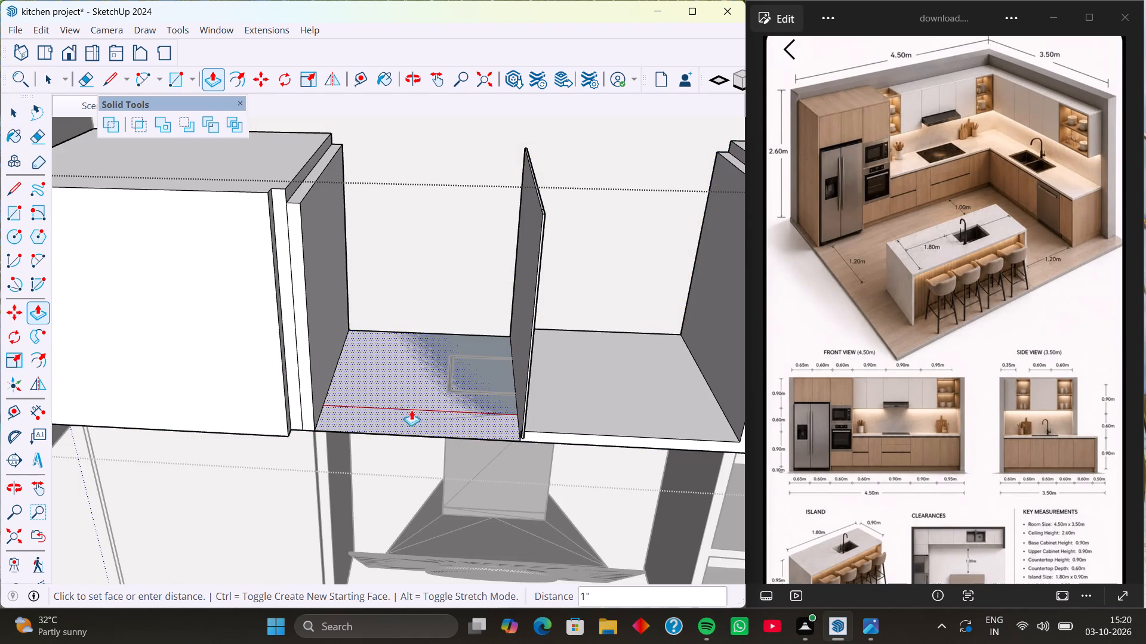
pyautogui.click(411, 413)
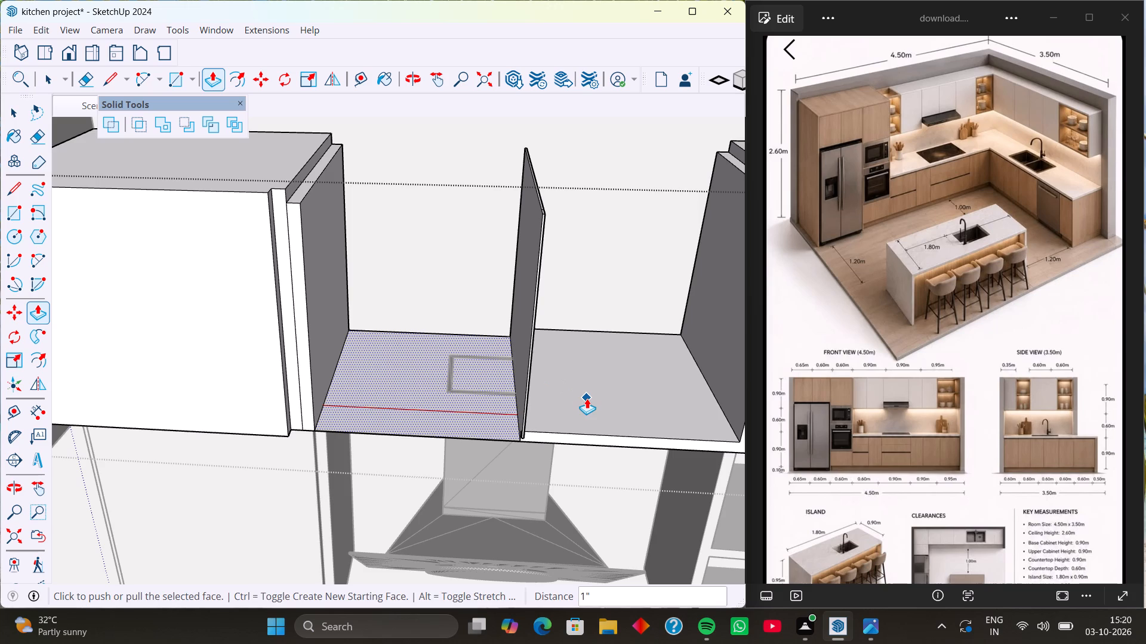
# Push the bottom panel face on the right of the divider down 1" as well.
pyautogui.press('space')
pyautogui.click(587, 398)
pyautogui.press('p')
pyautogui.click(587, 398)
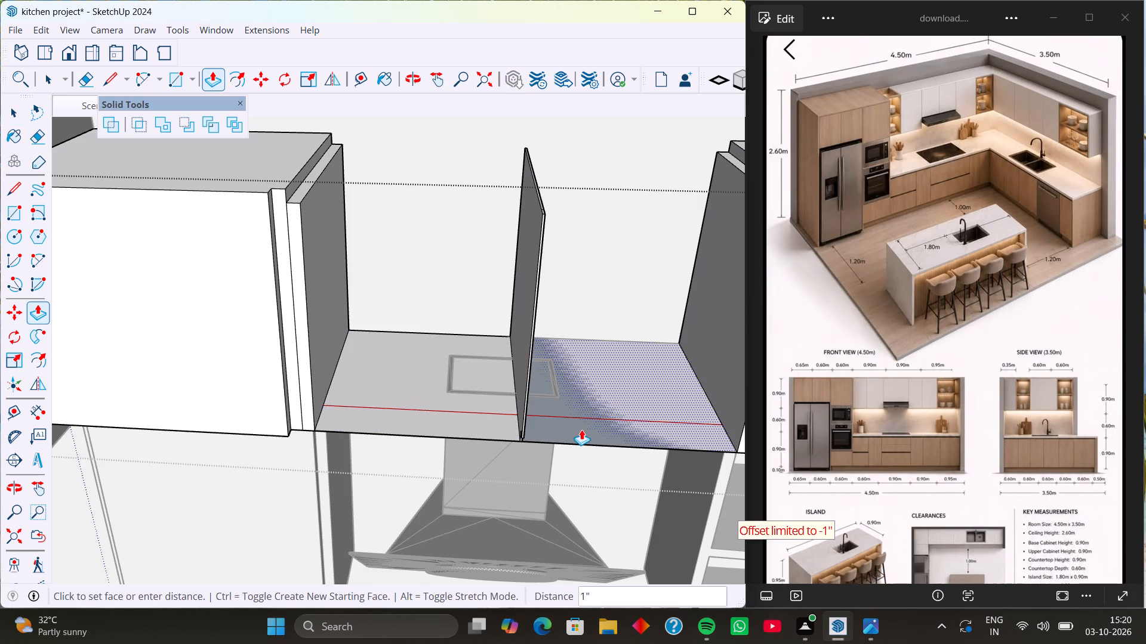
pyautogui.click(581, 429)
# Delete the faces of the thin vertical divider in the middle of the hood cabinet.
pyautogui.moveTo(537, 395); pyautogui.dragTo(627, 457, button='middle')
pyautogui.press('space')
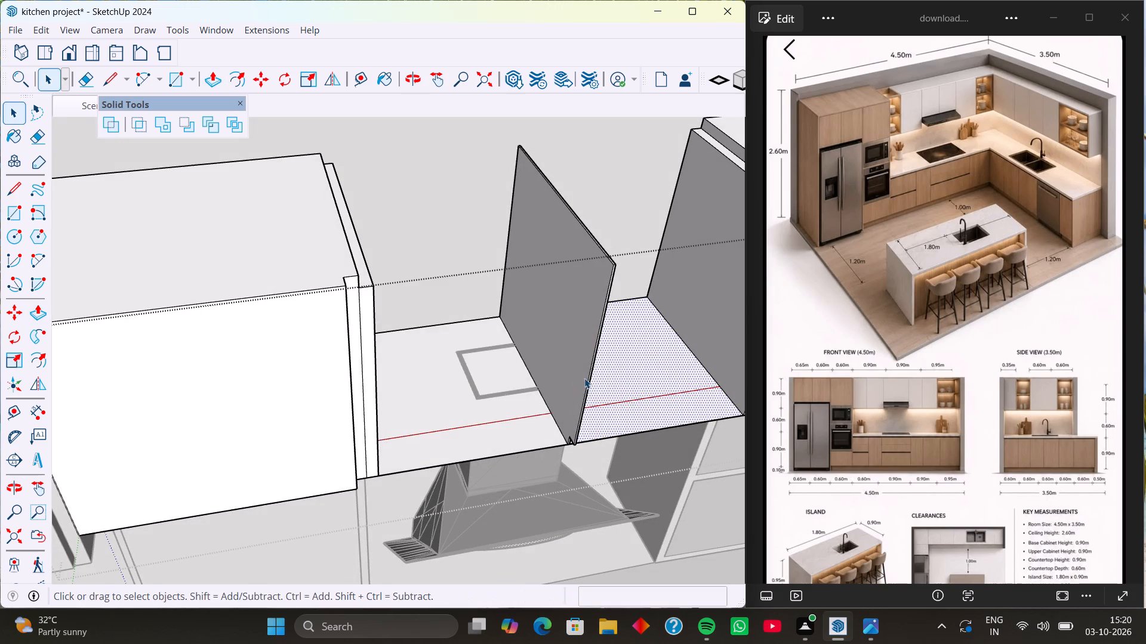
pyautogui.click(584, 378)
pyautogui.press('Delete')
pyautogui.click(590, 376)
pyautogui.press('Delete')
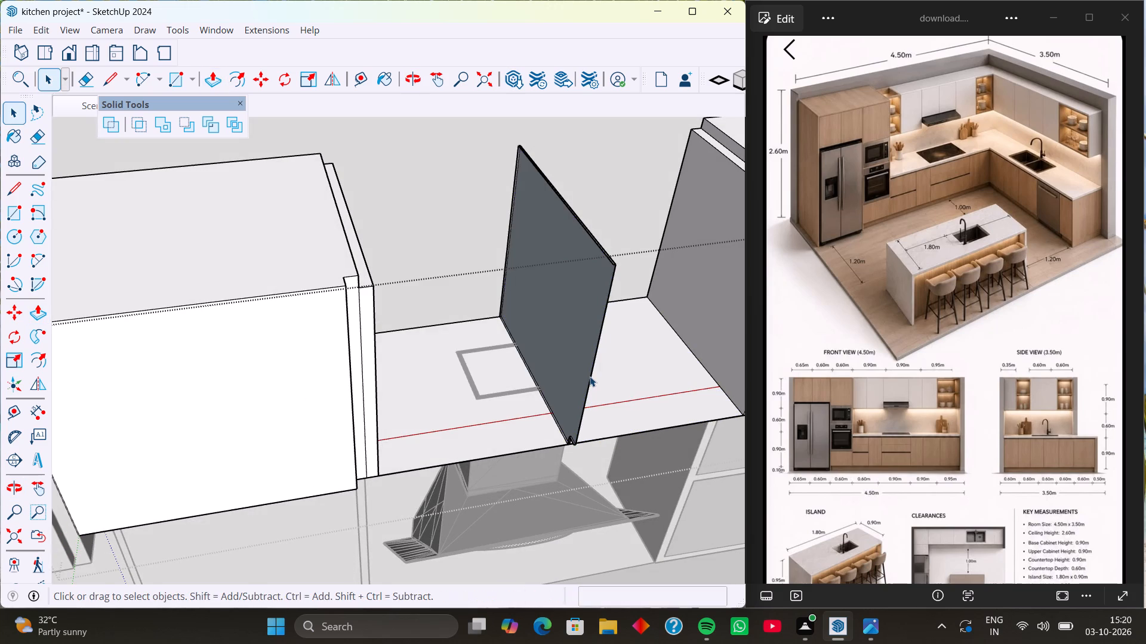
pyautogui.click(590, 376)
pyautogui.press('Delete')
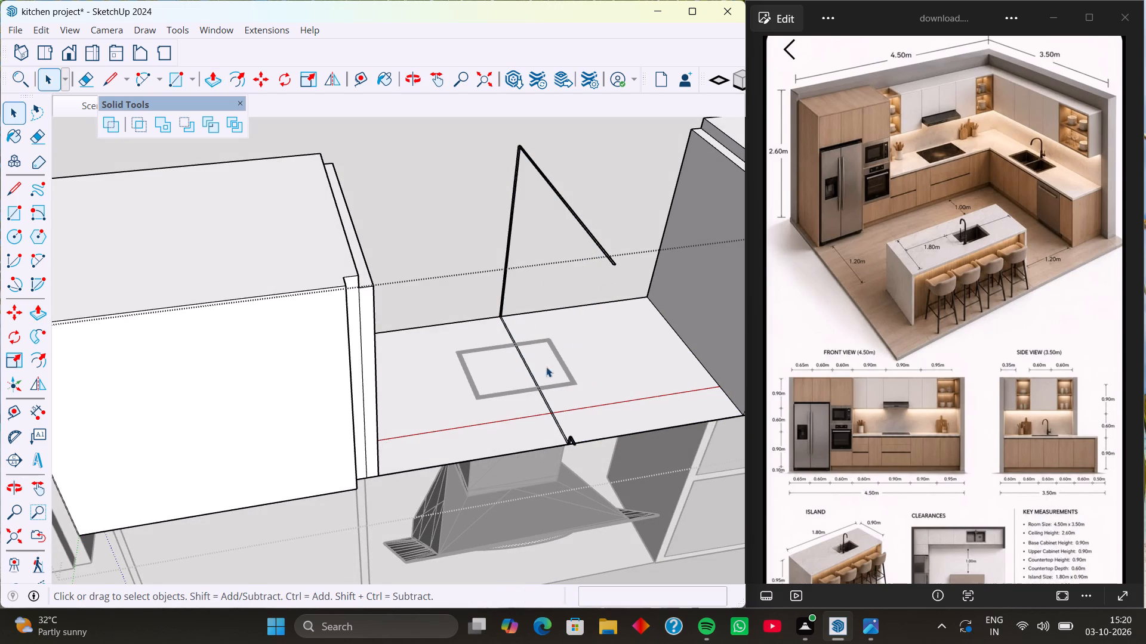
# Delete the two remaining bottom faces above the range hood.
pyautogui.click(615, 389)
pyautogui.press('Delete')
pyautogui.click(495, 420)
pyautogui.press('Delete')
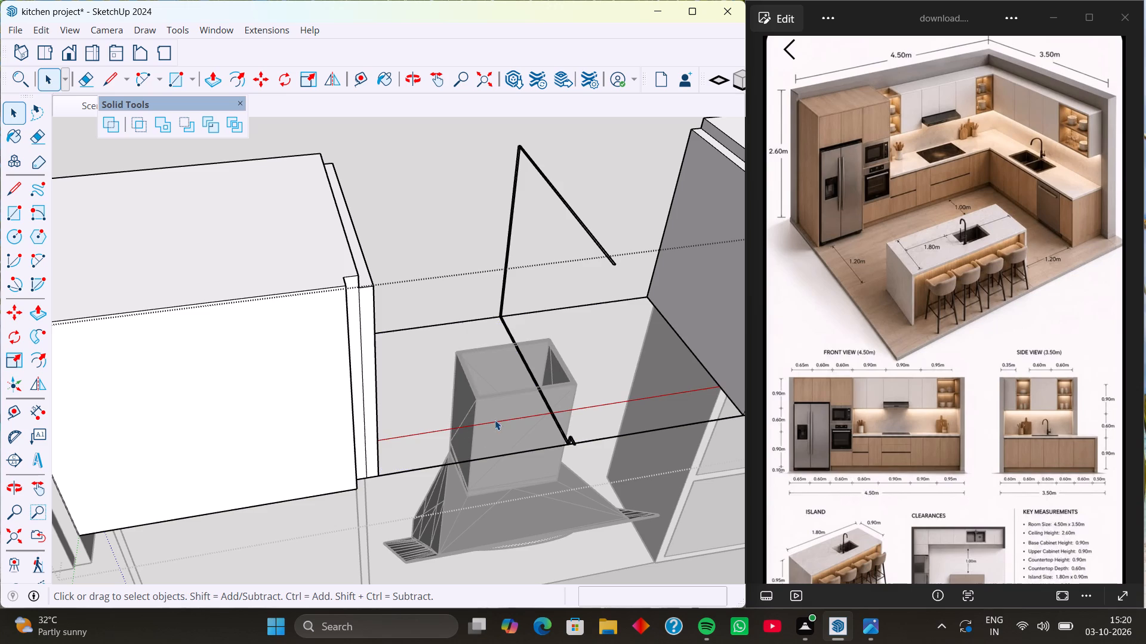
# Delete the divider's leftover long edges: bottom, back vertical and top.
pyautogui.click(510, 339)
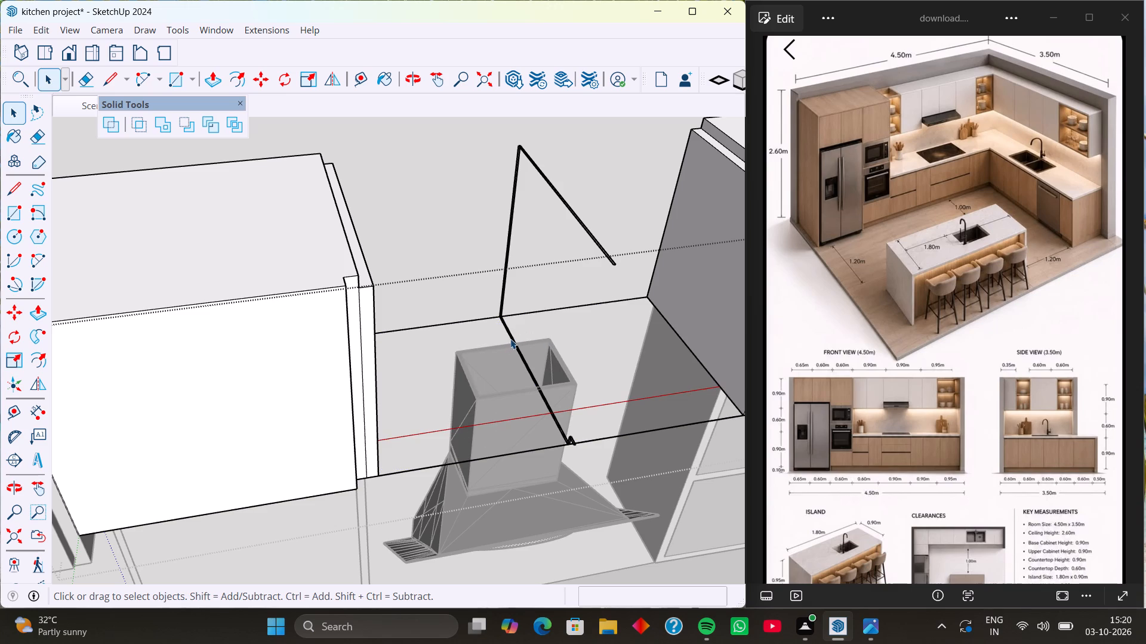
pyautogui.press('Delete')
pyautogui.click(514, 336)
pyautogui.press('Delete')
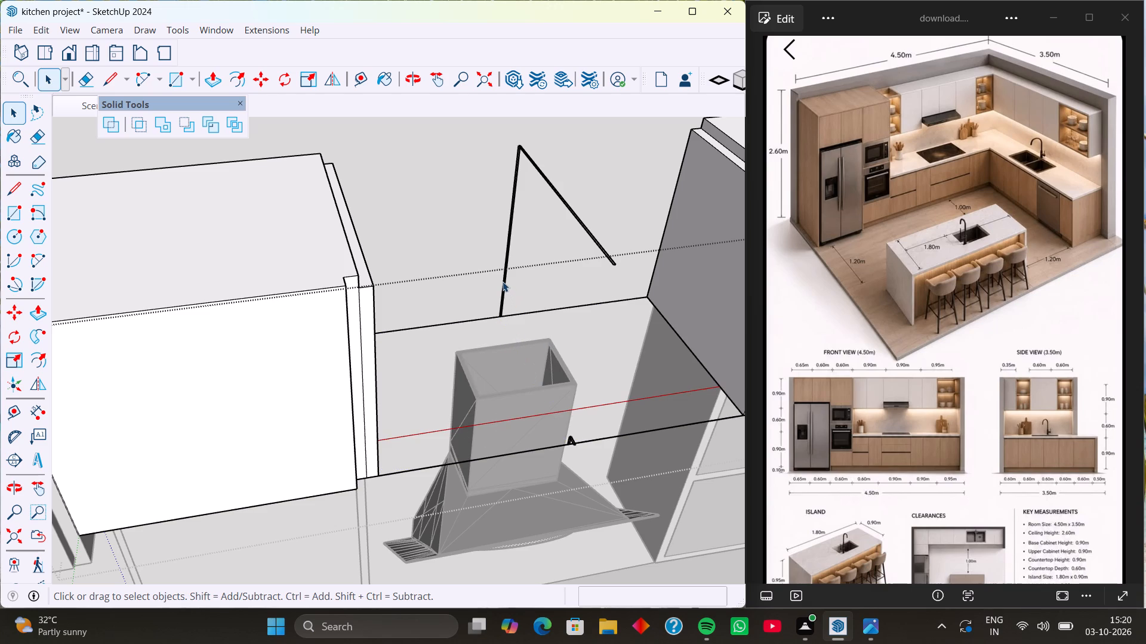
pyautogui.click(503, 284)
pyautogui.press('Delete')
pyautogui.click(505, 285)
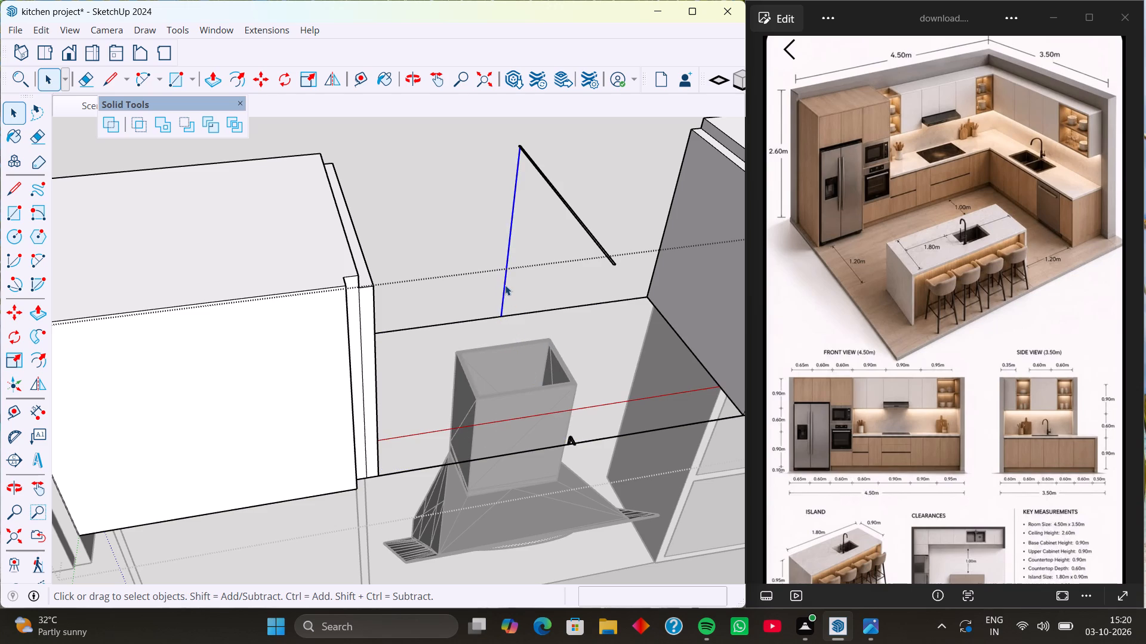
pyautogui.press('Delete')
pyautogui.click(582, 222)
pyautogui.press('Delete')
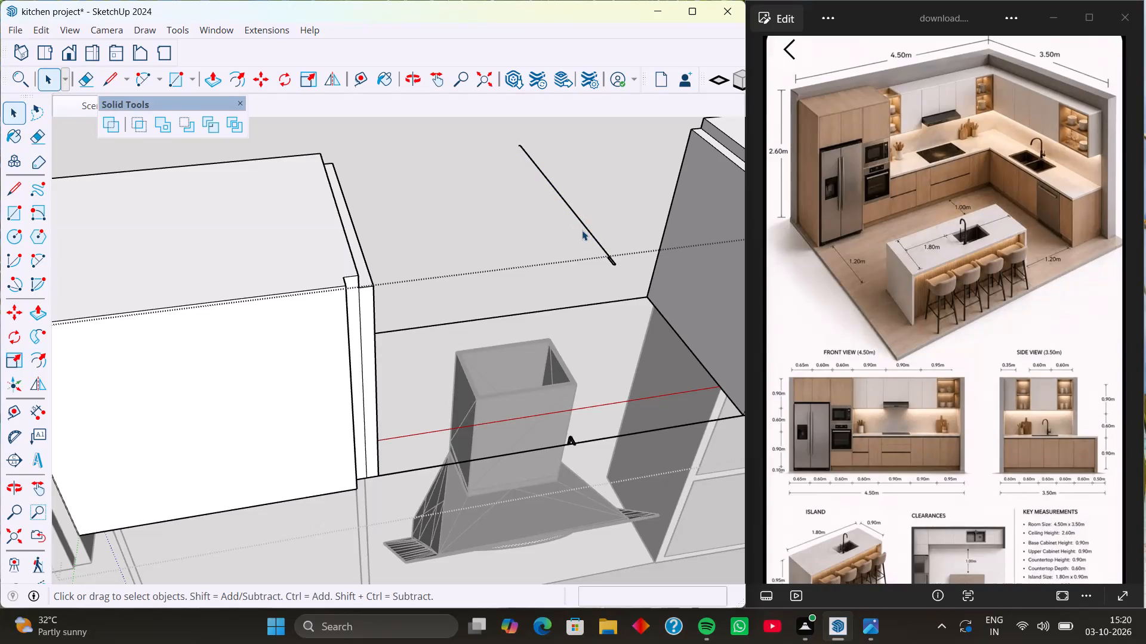
pyautogui.click(584, 230)
pyautogui.click(589, 230)
pyautogui.press('Delete')
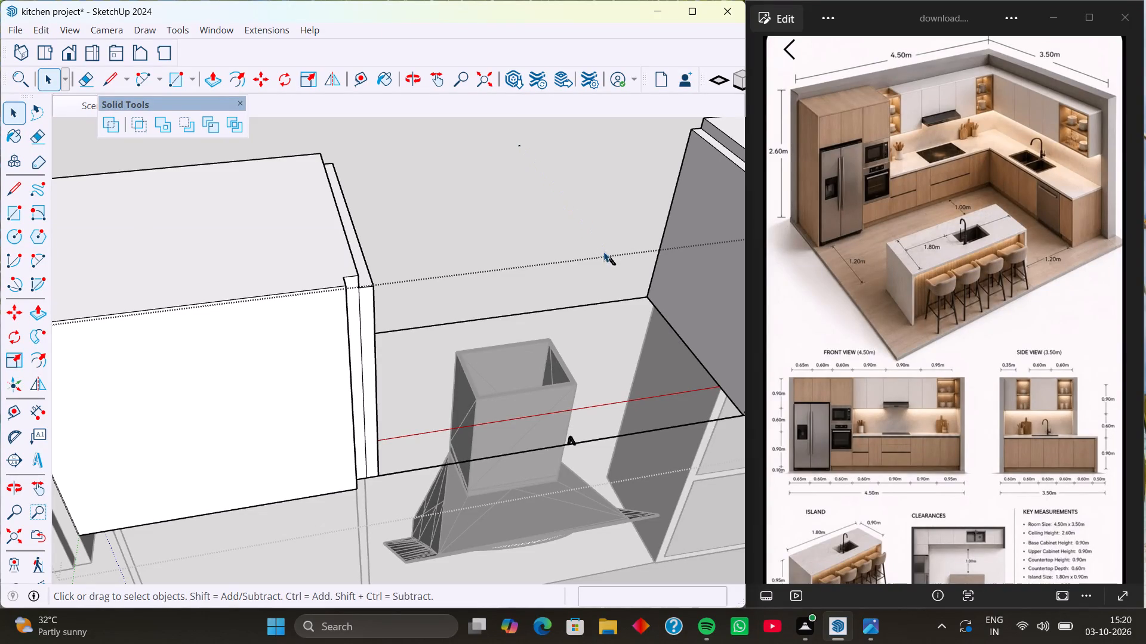
# Delete the small edge fragments left floating at the front and back ends of the divider's top.
pyautogui.click(611, 259)
pyautogui.press('Delete')
pyautogui.click(611, 261)
pyautogui.press('Delete')
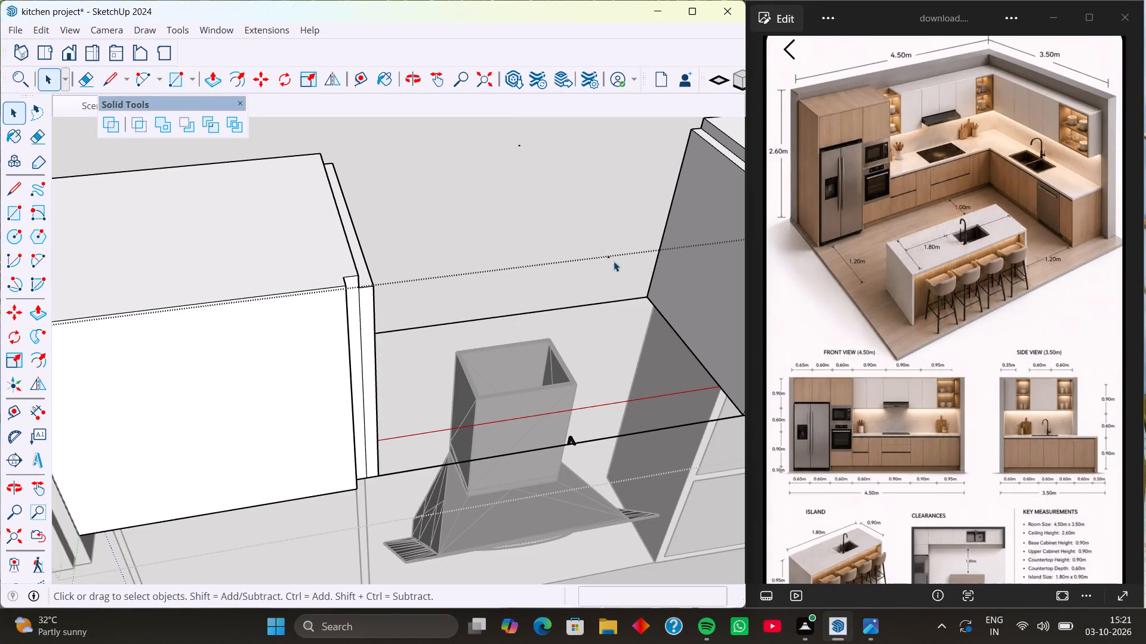
pyautogui.click(613, 264)
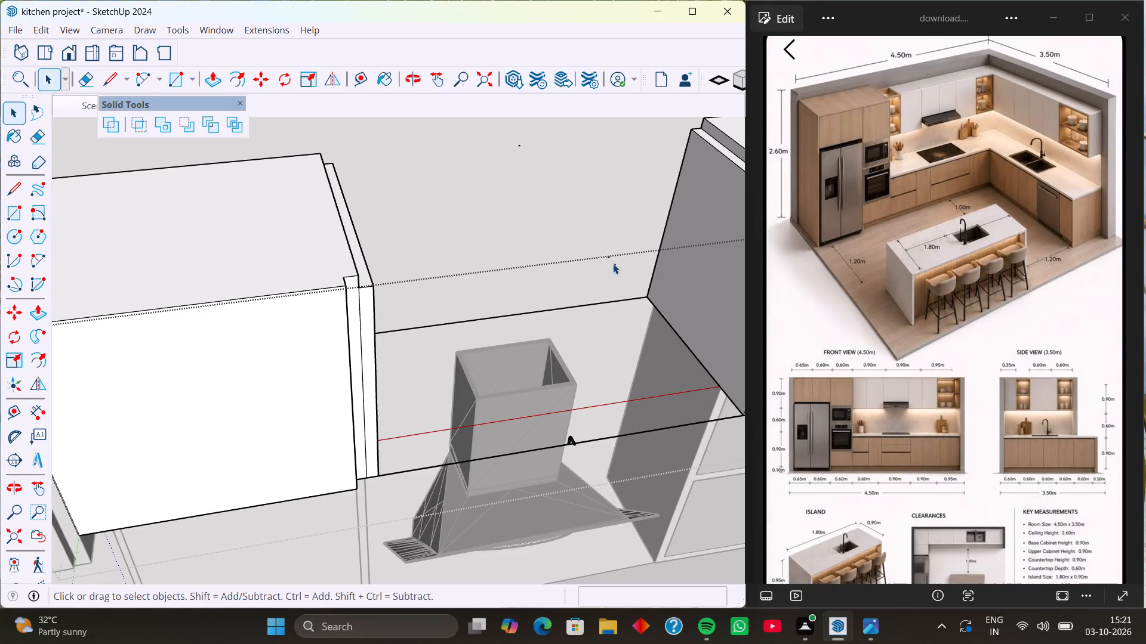
pyautogui.press('Delete')
pyautogui.click(609, 258)
pyautogui.press('Delete')
pyautogui.click(517, 144)
pyautogui.press('Delete')
# Delete the divider's leftover edge fragments at the bottom front, along with the hood cabinet's front bottom edge.
pyautogui.click(574, 439)
pyautogui.press('Delete')
pyautogui.click(571, 437)
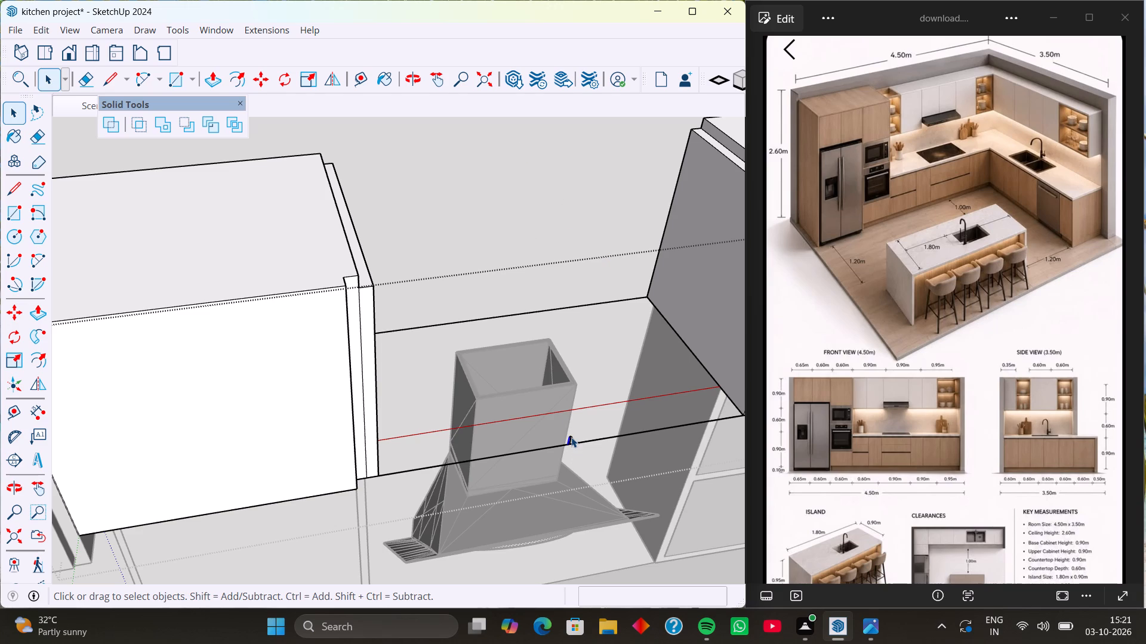
pyautogui.press('Delete')
pyautogui.click(572, 440)
pyautogui.press('Delete')
pyautogui.click(570, 438)
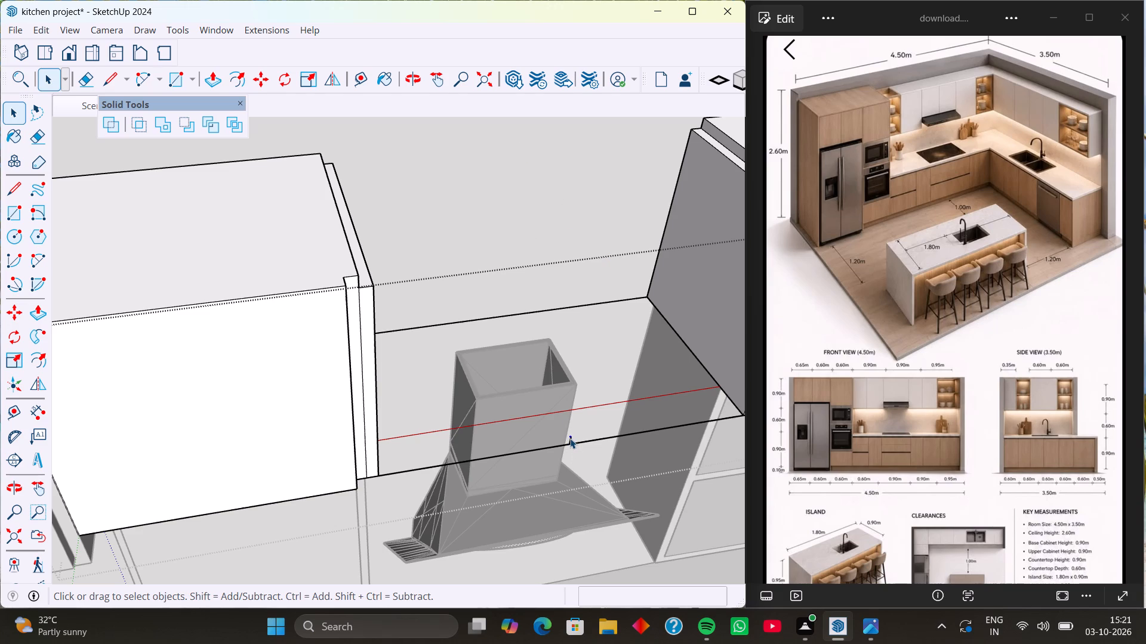
pyautogui.press('Delete')
pyautogui.click(571, 437)
pyautogui.press('Delete')
pyautogui.click(571, 442)
pyautogui.press('Delete')
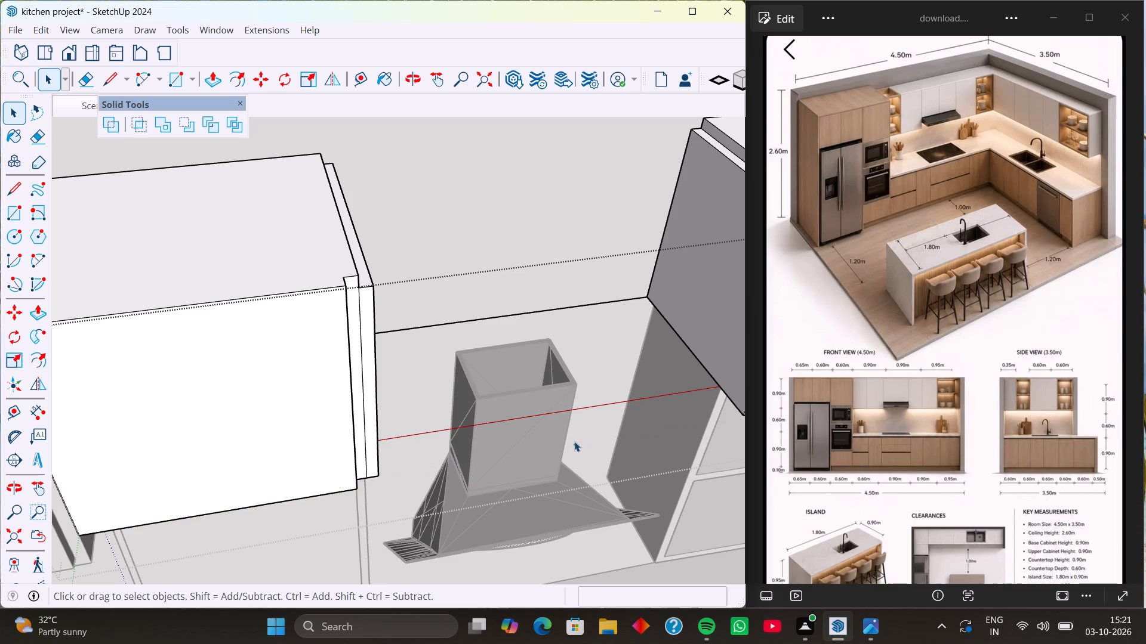
pyautogui.click(574, 441)
pyautogui.click(574, 443)
pyautogui.press('Delete')
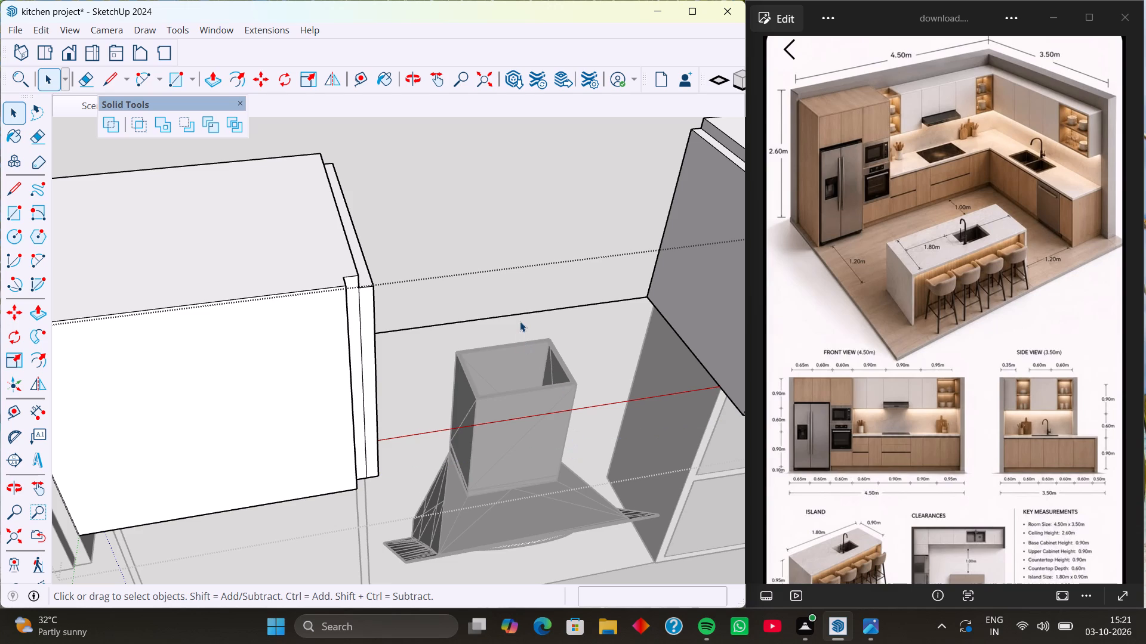
# Delete the hood cabinet's remaining bottom edge along the back wall.
pyautogui.click(522, 312)
pyautogui.press('Delete')
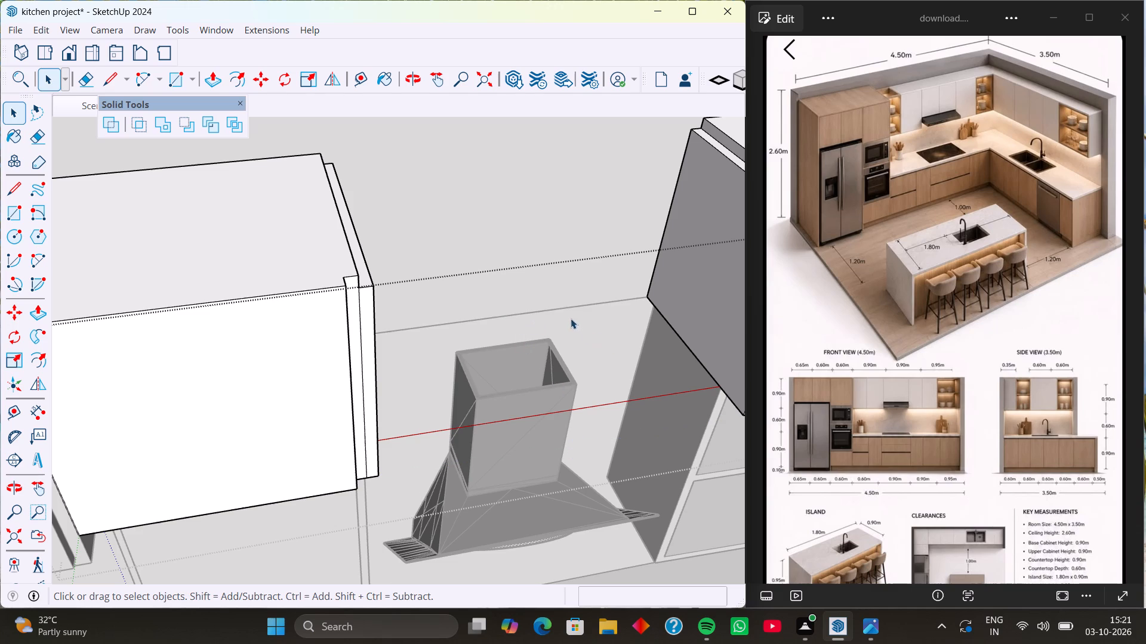
# Delete the leftover edge along the back wall behind the hood, inside the lower cabinet group, and leave the group.
pyautogui.click(563, 309)
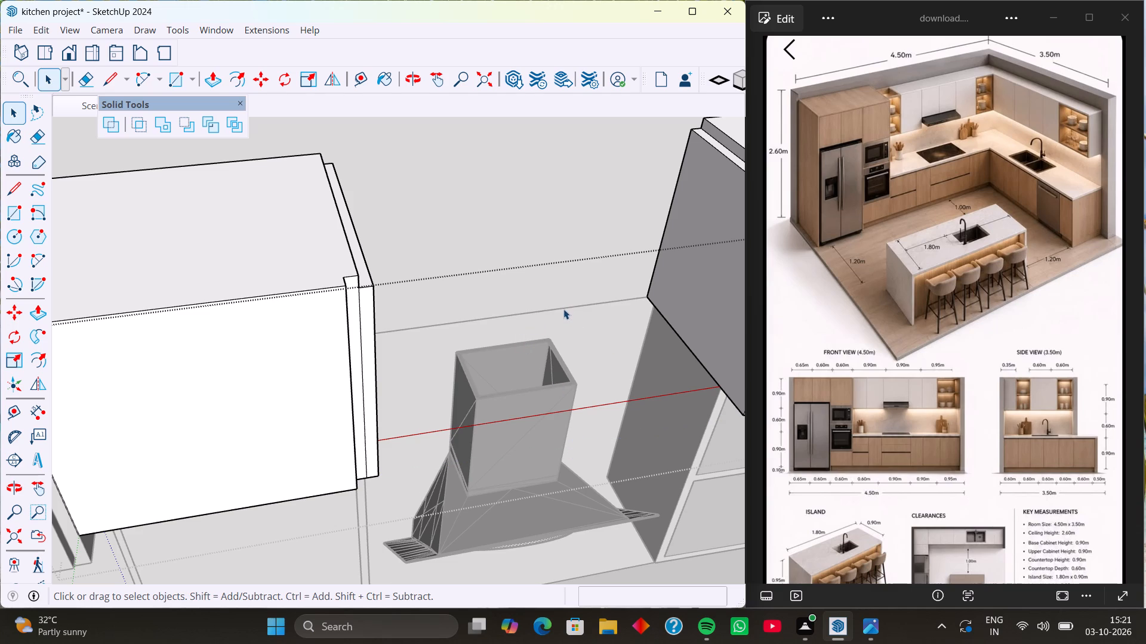
pyautogui.doubleClick(563, 309)
pyautogui.click(563, 308)
pyautogui.press('Delete')
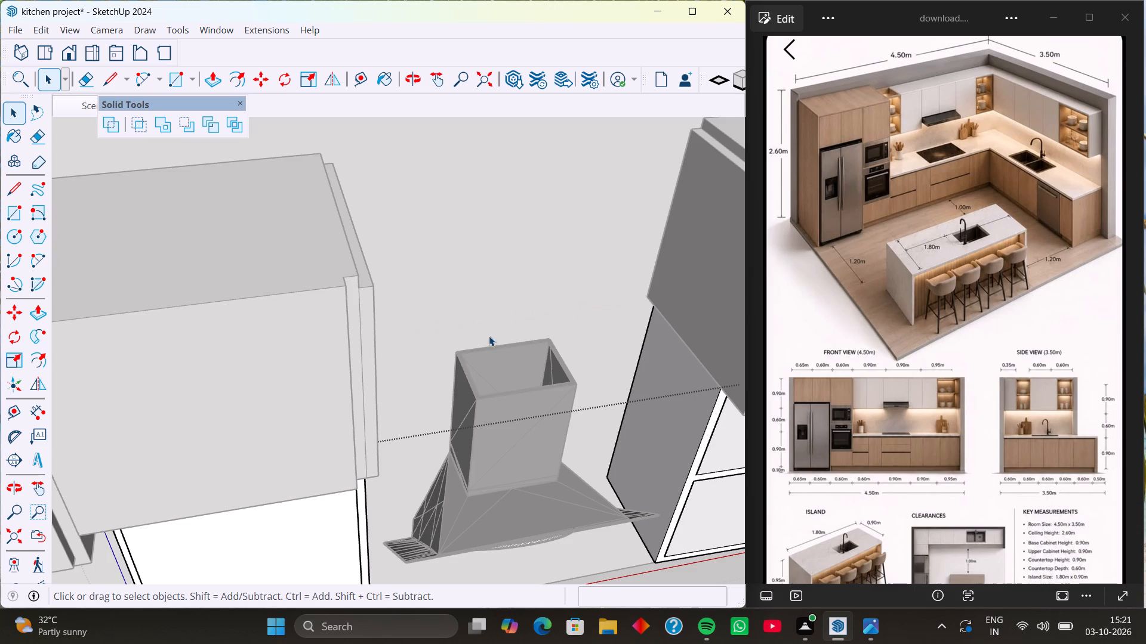
pyautogui.scroll(-10, 481, 339)
pyautogui.moveTo(470, 422); pyautogui.dragTo(441, 369, button='middle')
pyautogui.scroll(-9, 413, 380)
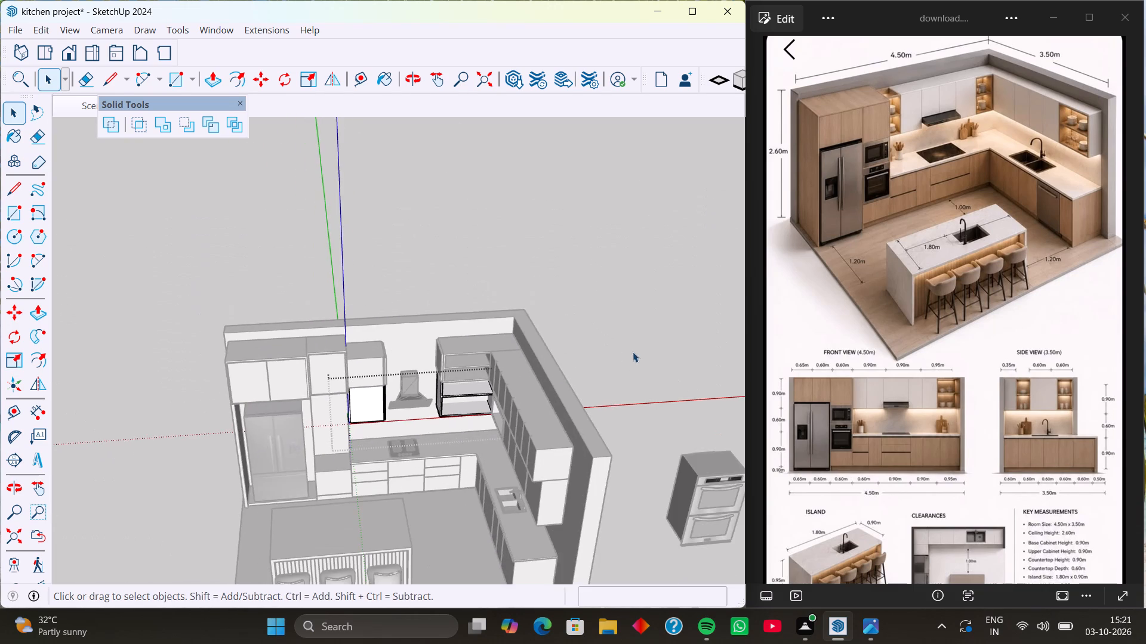
pyautogui.click(643, 342)
# Examine the kitchen from several angles, checking the hood wall, the refrigerator bay and the oven standing outside the room.
pyautogui.scroll(9, 440, 407)
pyautogui.moveTo(437, 389); pyautogui.dragTo(436, 288, button='middle')
pyautogui.scroll(1, 436, 289)
pyautogui.scroll(-4, 430, 366)
pyautogui.moveTo(436, 385); pyautogui.dragTo(444, 414, button='middle')
pyautogui.scroll(-4, 426, 402)
pyautogui.moveTo(410, 425); pyautogui.dragTo(470, 432, button='middle')
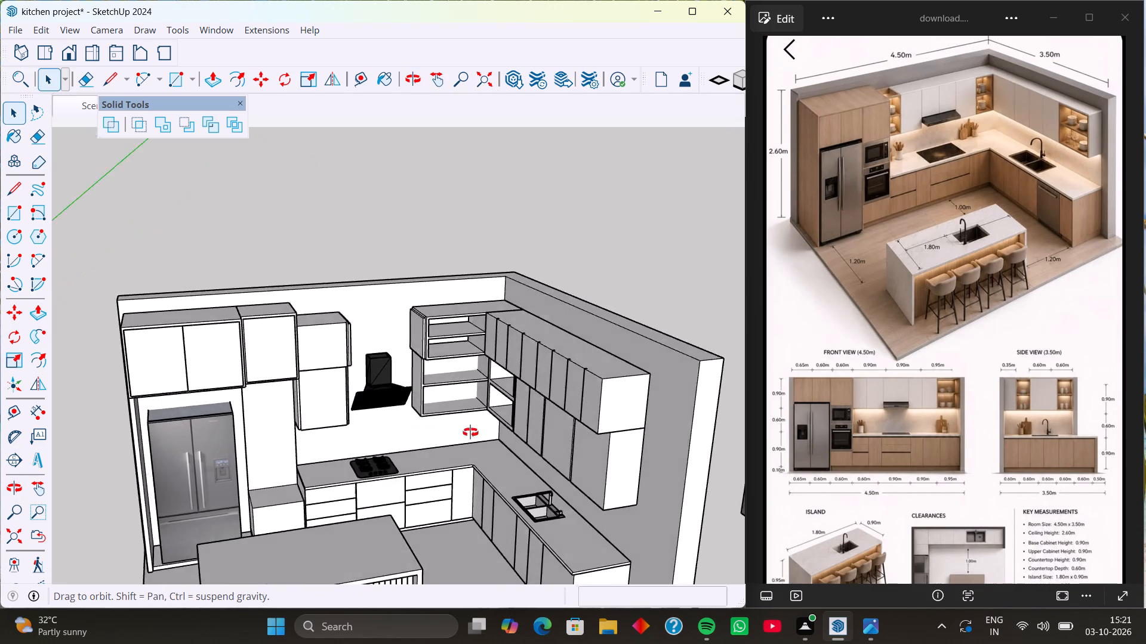
pyautogui.moveTo(470, 432); pyautogui.dragTo(532, 433, button='middle')
pyautogui.moveTo(417, 433); pyautogui.dragTo(516, 422, button='middle')
pyautogui.scroll(3, 495, 435)
pyautogui.scroll(-9, 475, 449)
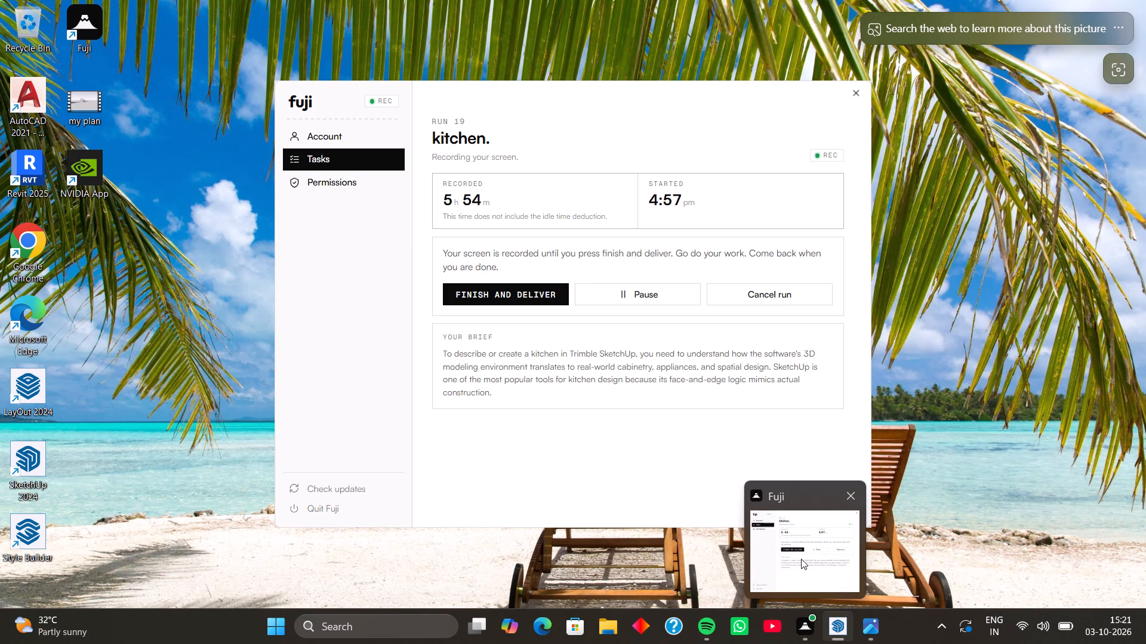
pyautogui.scroll(-4, 421, 410)
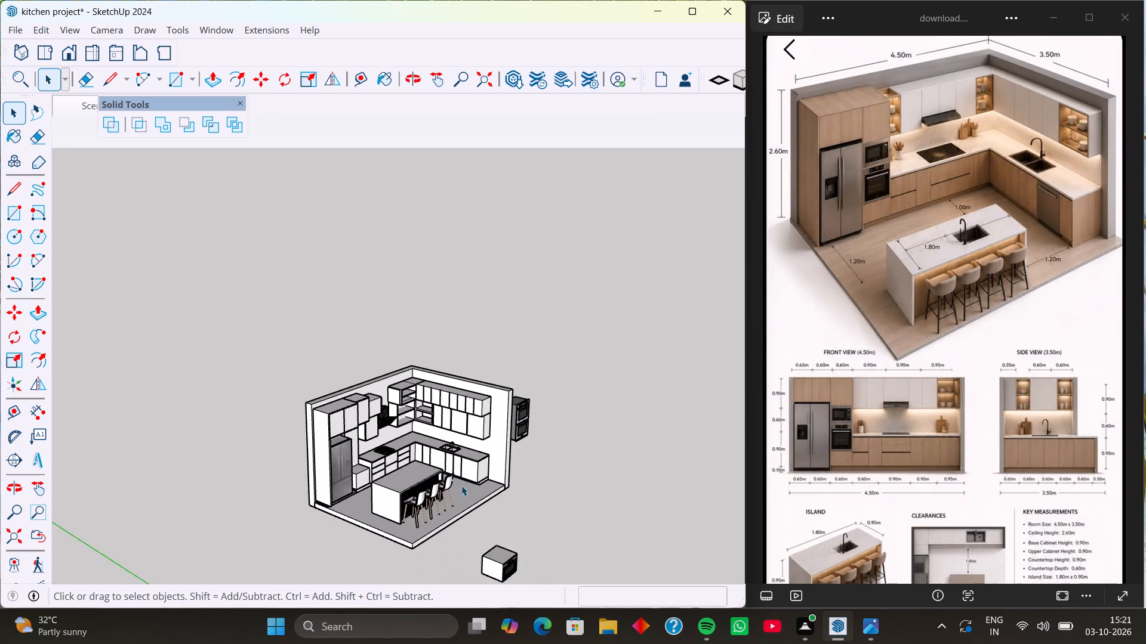
pyautogui.moveTo(457, 484); pyautogui.dragTo(355, 495, button='middle')
pyautogui.scroll(10, 348, 469)
pyautogui.moveTo(355, 451); pyautogui.dragTo(286, 421, button='middle')
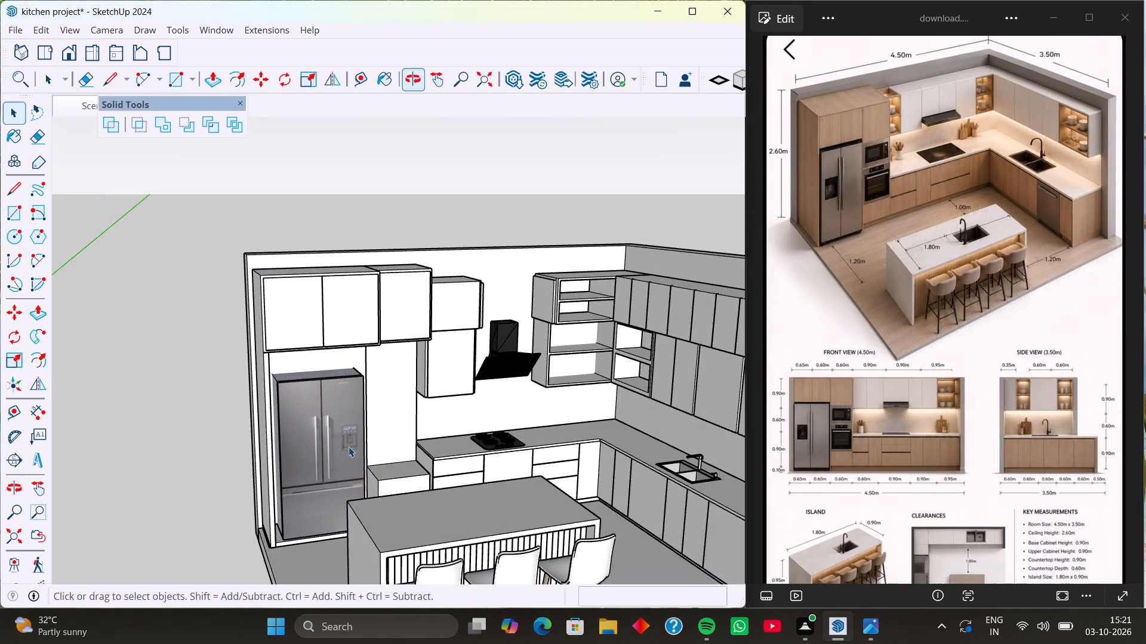
pyautogui.moveTo(349, 447); pyautogui.dragTo(314, 441, button='middle')
pyautogui.moveTo(349, 435); pyautogui.dragTo(321, 439, button='middle')
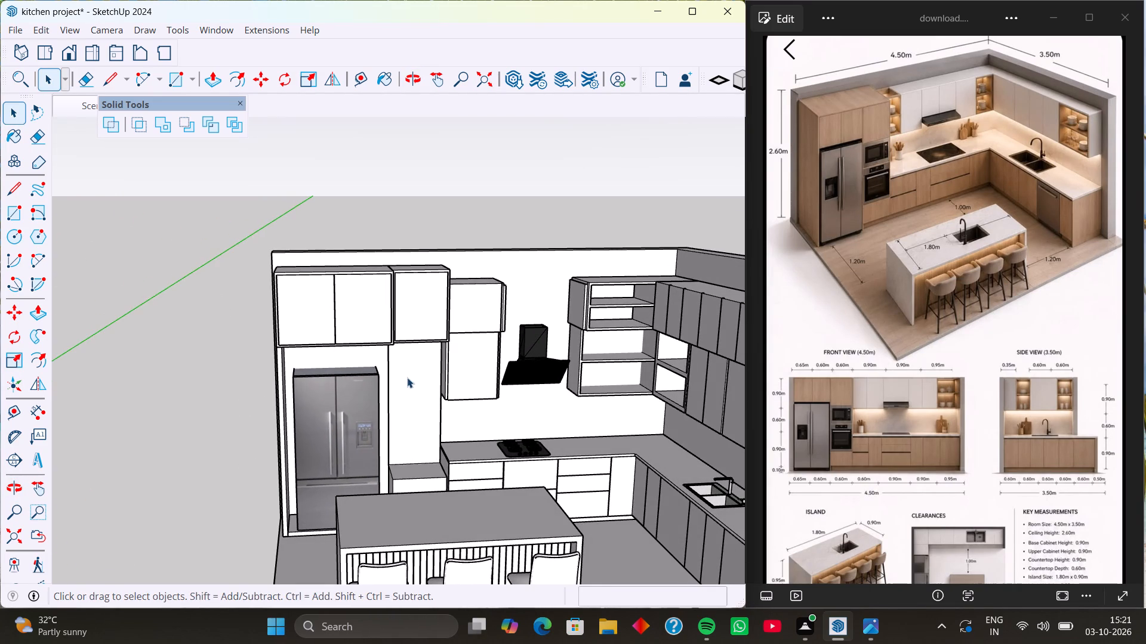
pyautogui.scroll(5, 356, 383)
pyautogui.scroll(-5, 356, 383)
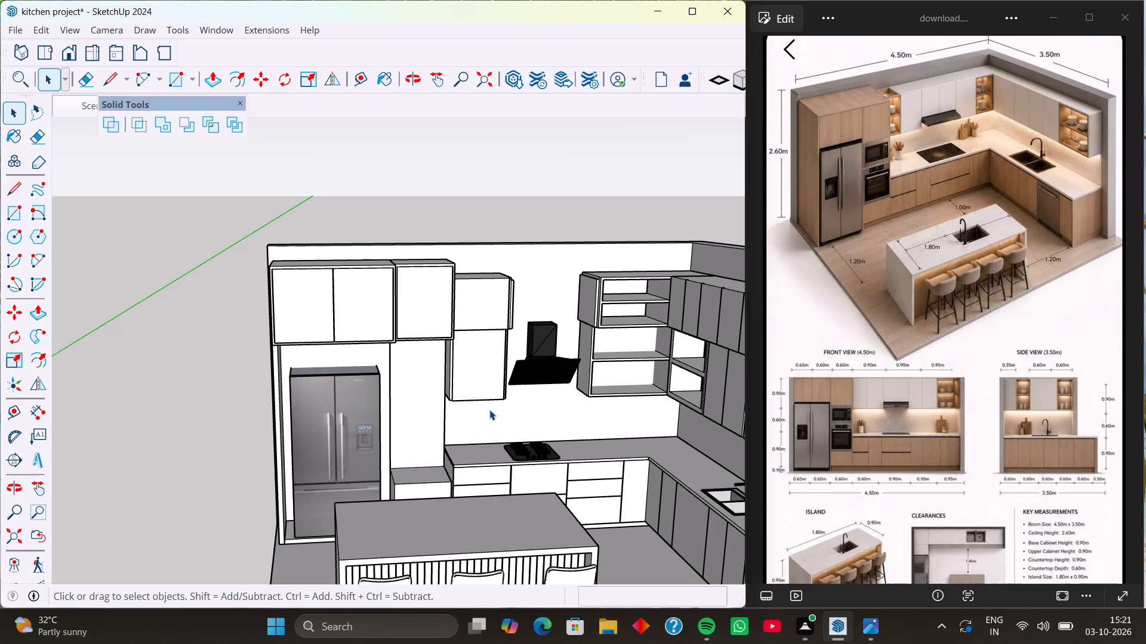
pyautogui.scroll(-5, 499, 470)
pyautogui.scroll(4, 442, 450)
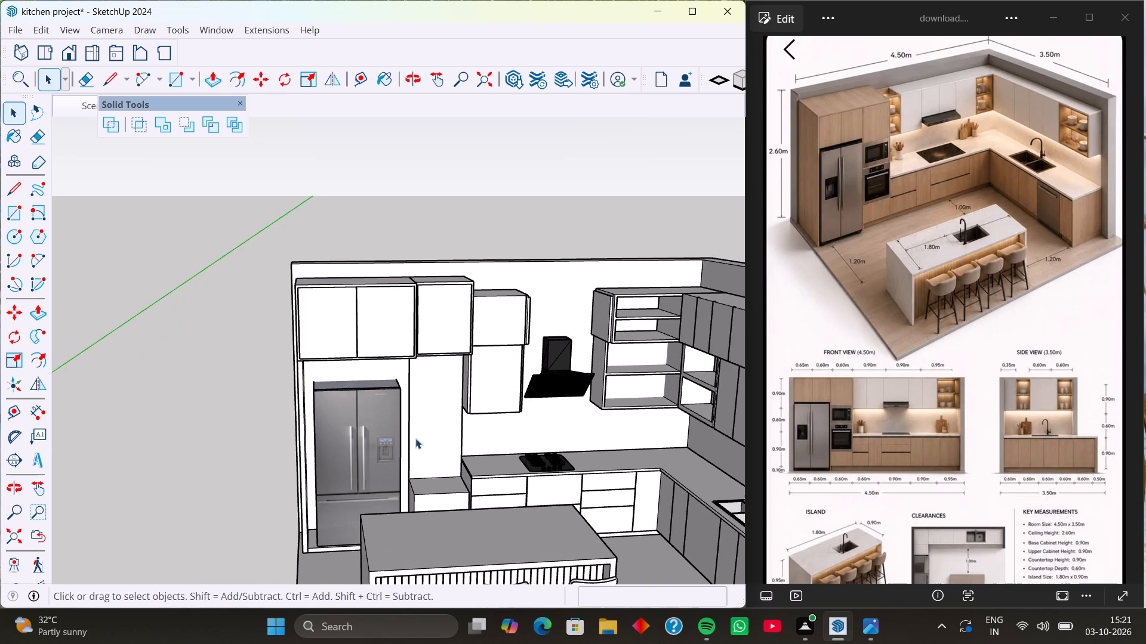
pyautogui.scroll(9, 426, 450)
pyautogui.scroll(-6, 429, 442)
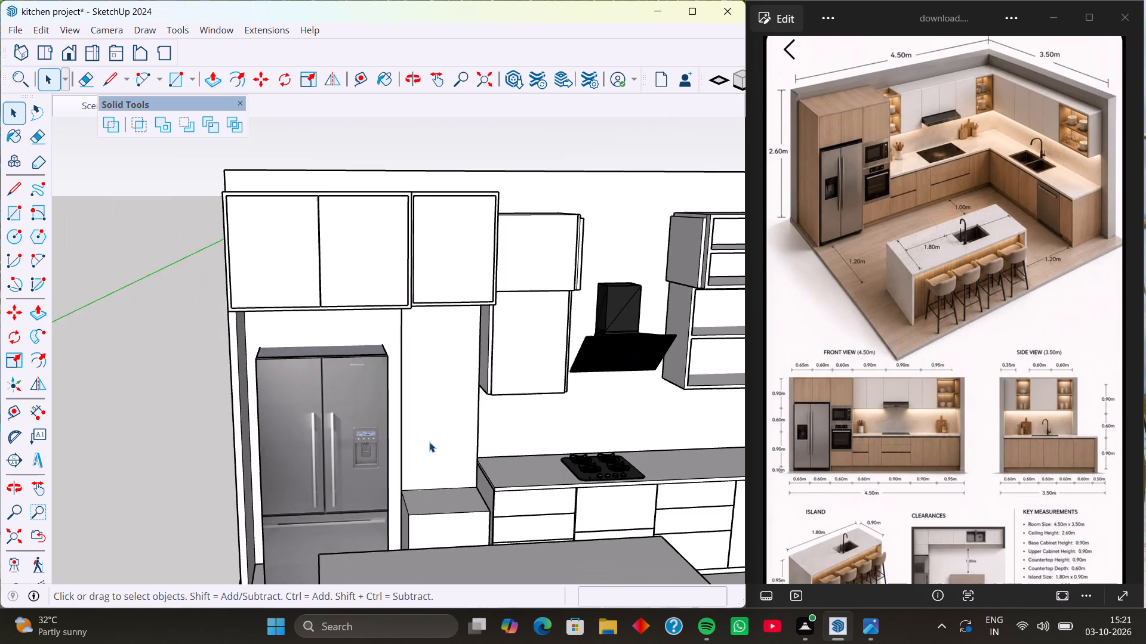
pyautogui.scroll(-13, 429, 442)
pyautogui.scroll(4, 654, 463)
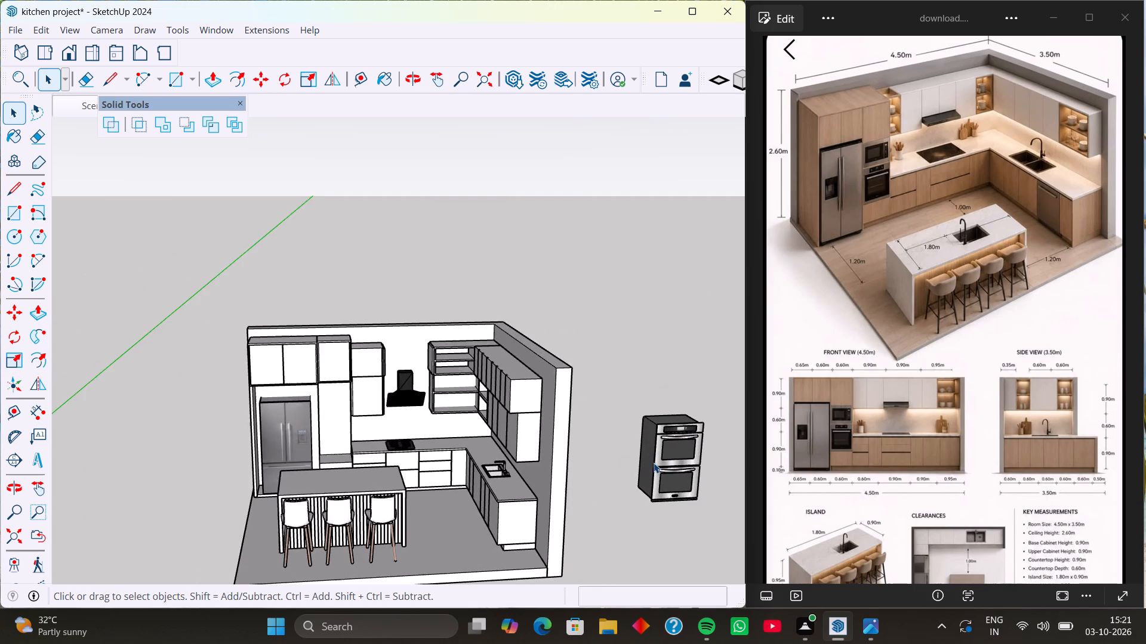
pyautogui.scroll(-3, 664, 465)
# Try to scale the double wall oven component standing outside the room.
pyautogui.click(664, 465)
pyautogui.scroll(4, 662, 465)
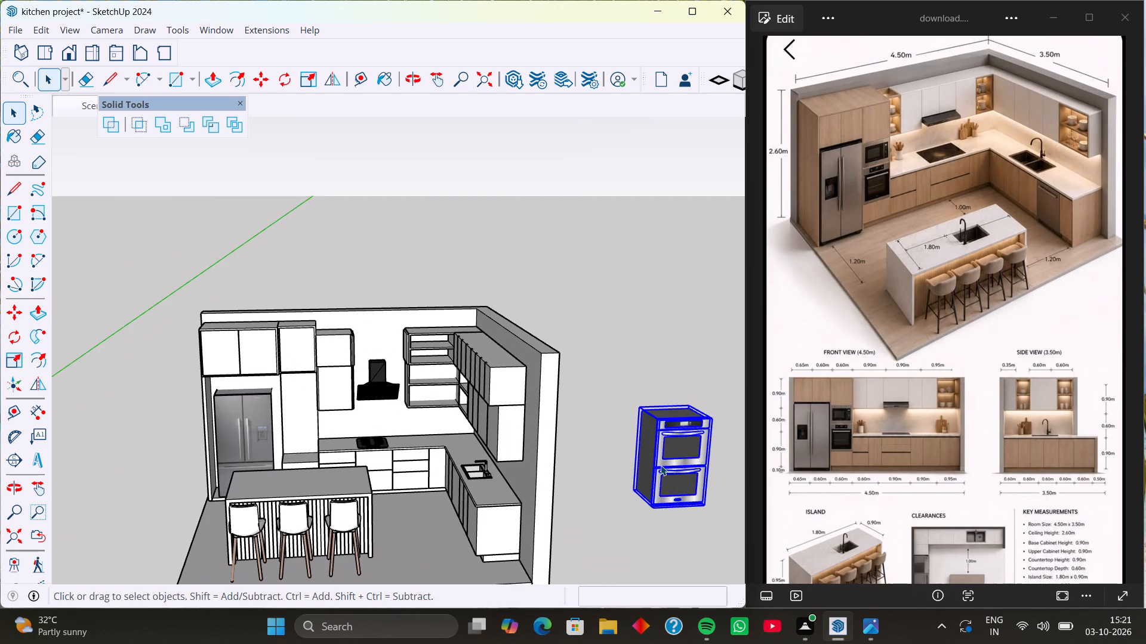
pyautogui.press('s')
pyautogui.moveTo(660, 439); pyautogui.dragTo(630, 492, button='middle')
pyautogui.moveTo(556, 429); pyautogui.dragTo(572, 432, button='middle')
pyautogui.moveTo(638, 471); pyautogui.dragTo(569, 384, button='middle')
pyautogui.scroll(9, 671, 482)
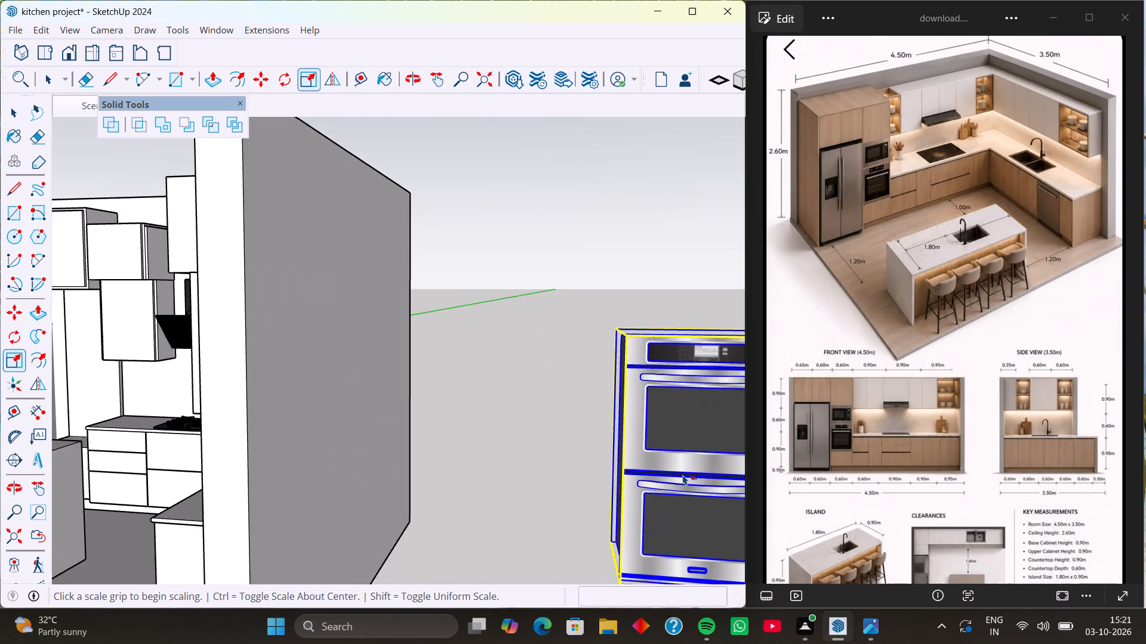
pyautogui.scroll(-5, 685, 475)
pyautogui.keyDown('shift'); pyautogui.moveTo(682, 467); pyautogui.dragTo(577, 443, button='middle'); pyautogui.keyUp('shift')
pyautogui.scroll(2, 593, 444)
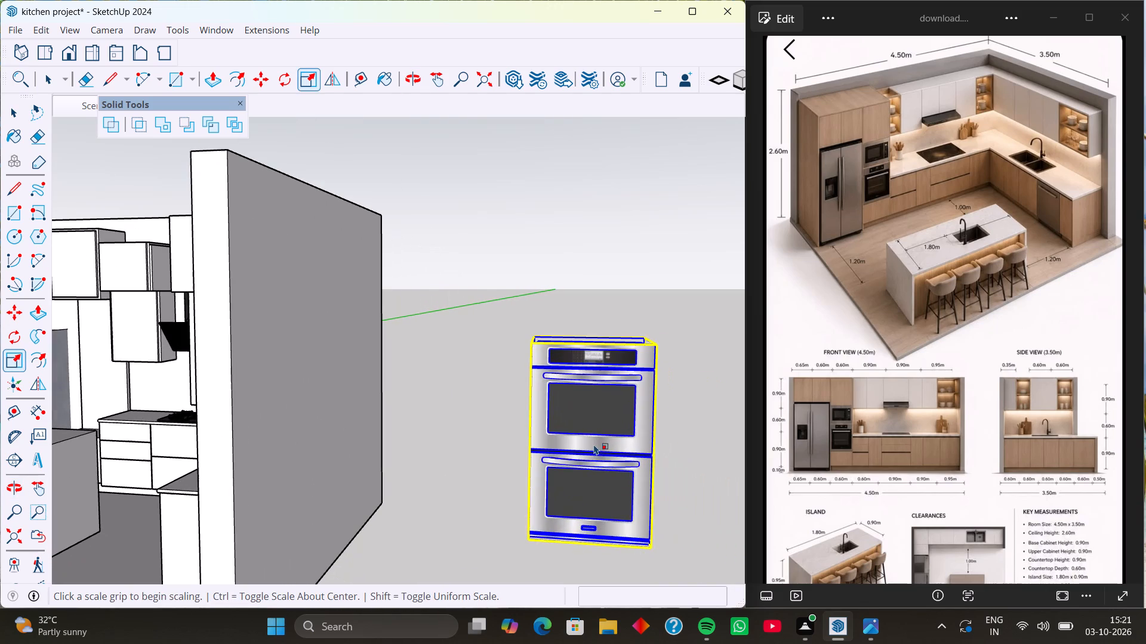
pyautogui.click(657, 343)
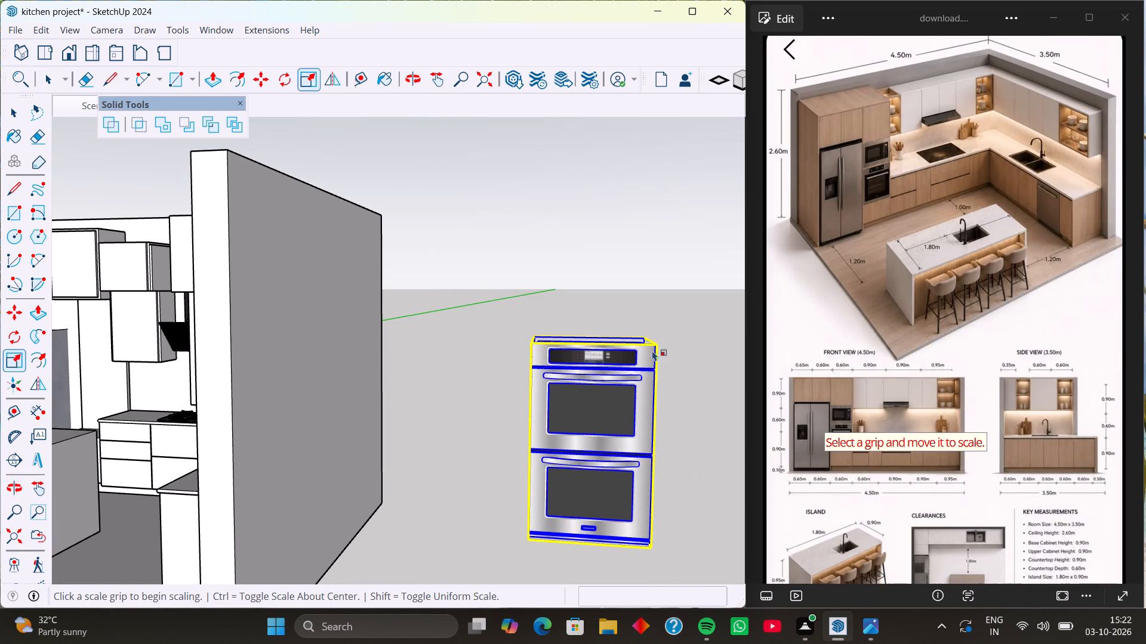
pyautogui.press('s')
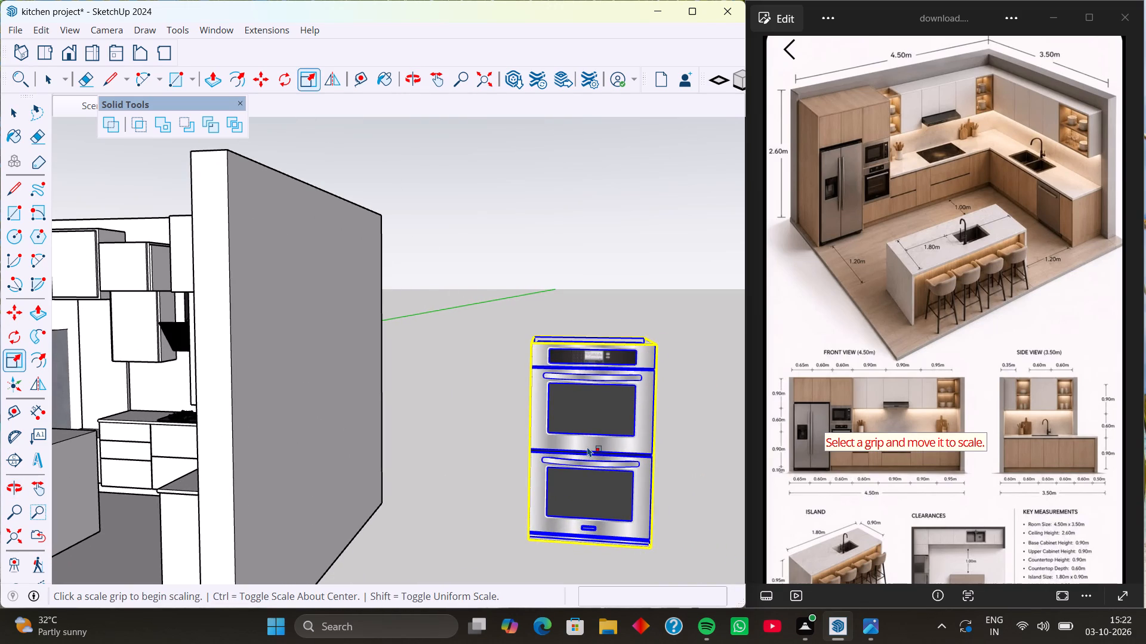
# Explode the double wall oven component.
pyautogui.rightClick(587, 447)
pyautogui.click(655, 123)
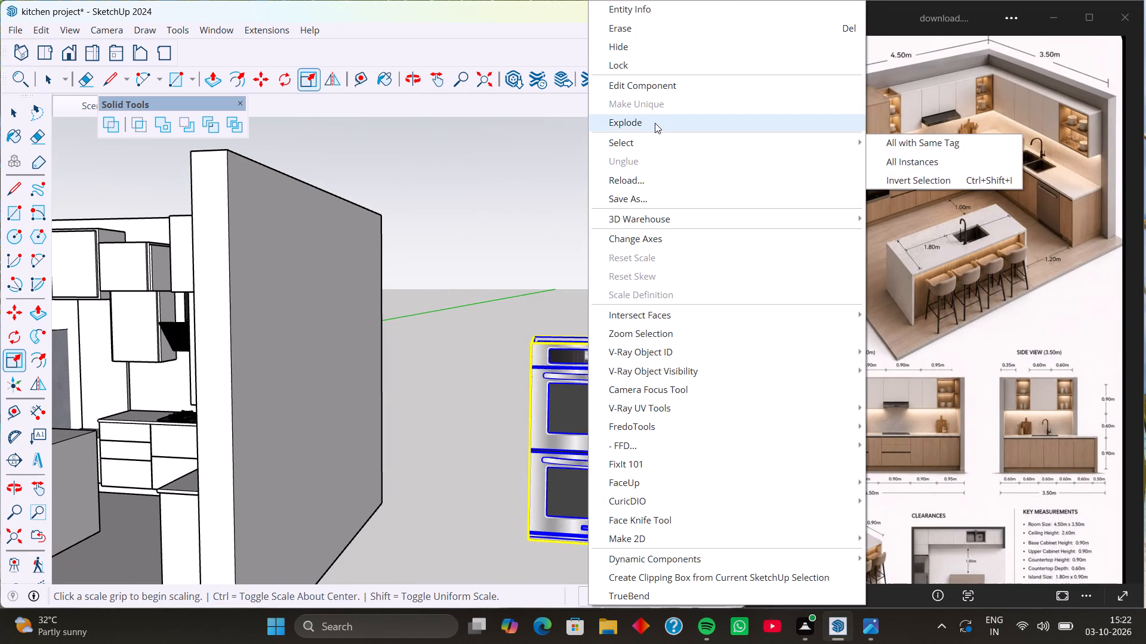
pyautogui.press('space')
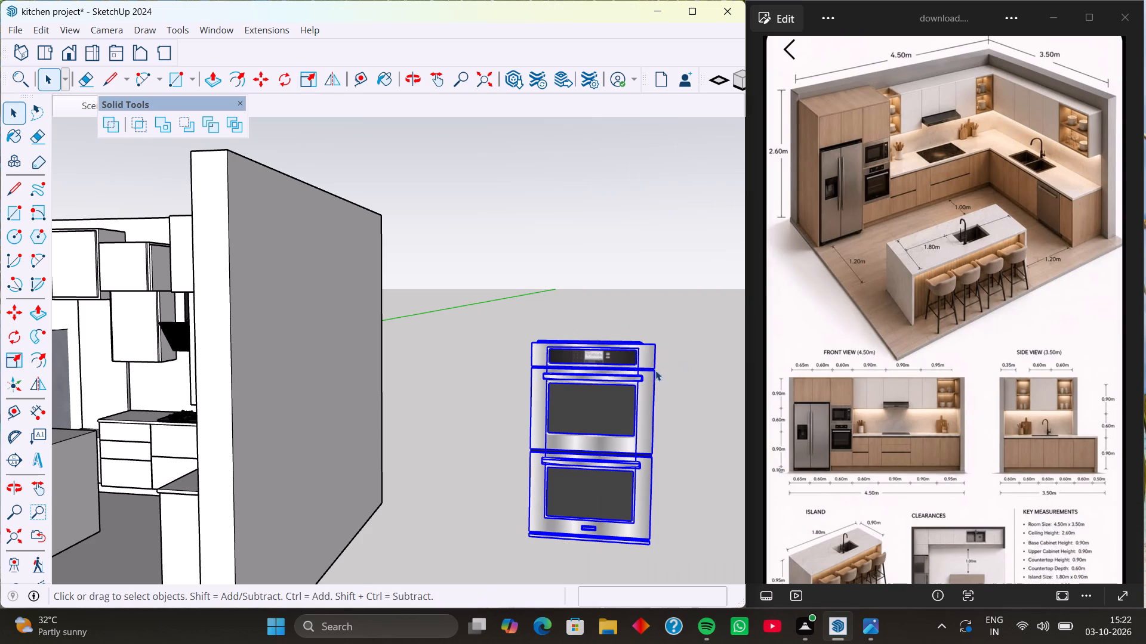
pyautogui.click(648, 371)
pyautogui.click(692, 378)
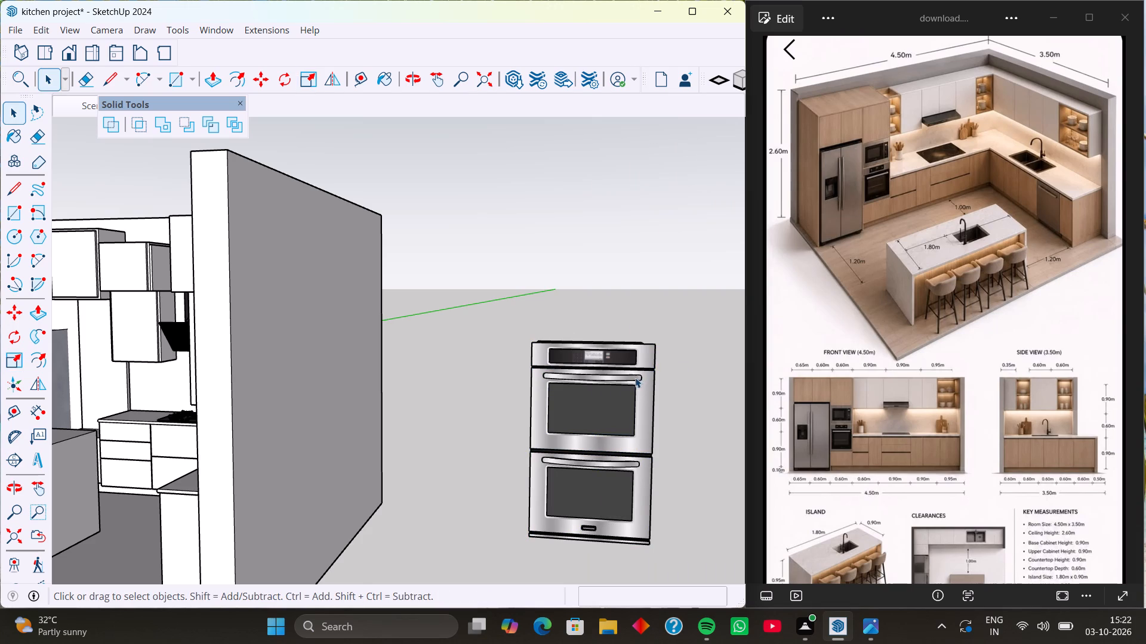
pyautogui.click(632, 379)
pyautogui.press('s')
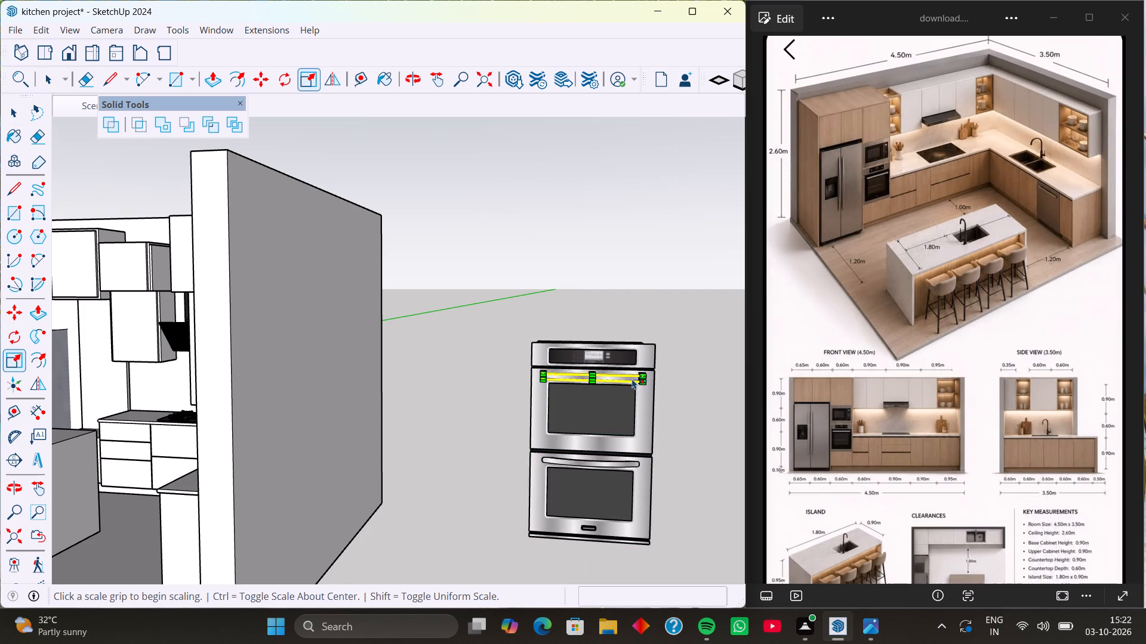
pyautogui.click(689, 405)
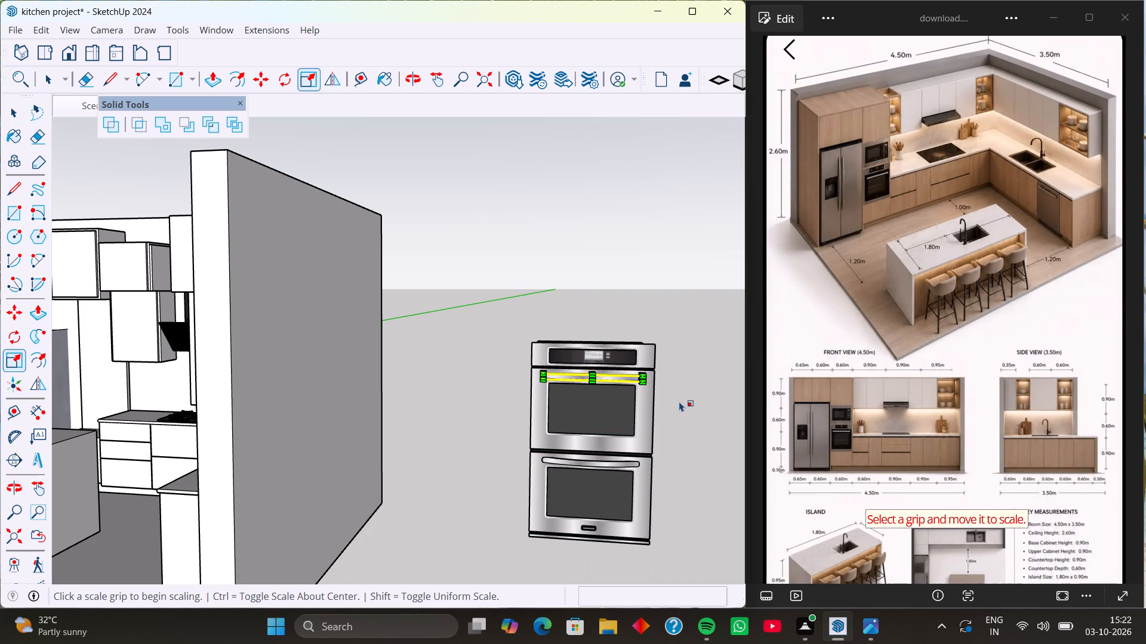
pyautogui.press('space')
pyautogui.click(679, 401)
# Group all parts of the exploded double wall oven.
pyautogui.scroll(-3, 654, 374)
pyautogui.moveTo(640, 380); pyautogui.dragTo(668, 470, button='middle')
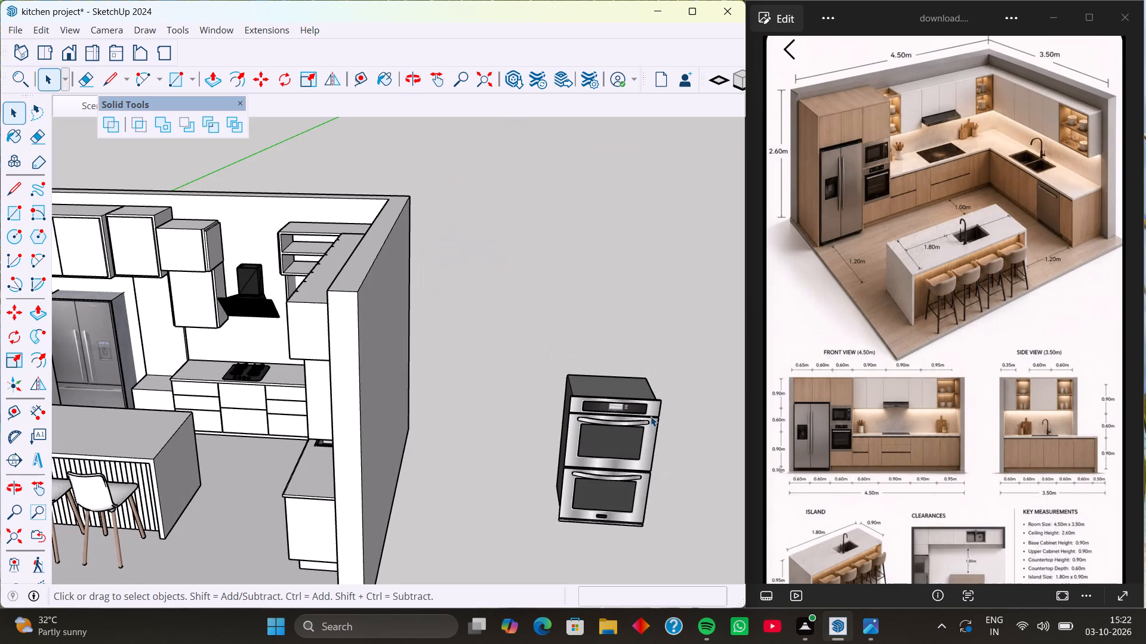
pyautogui.scroll(-2, 650, 416)
pyautogui.keyDown('shift'); pyautogui.moveTo(638, 431); pyautogui.dragTo(575, 340, button='middle'); pyautogui.keyUp('shift')
pyautogui.moveTo(609, 403); pyautogui.dragTo(628, 445, button='middle')
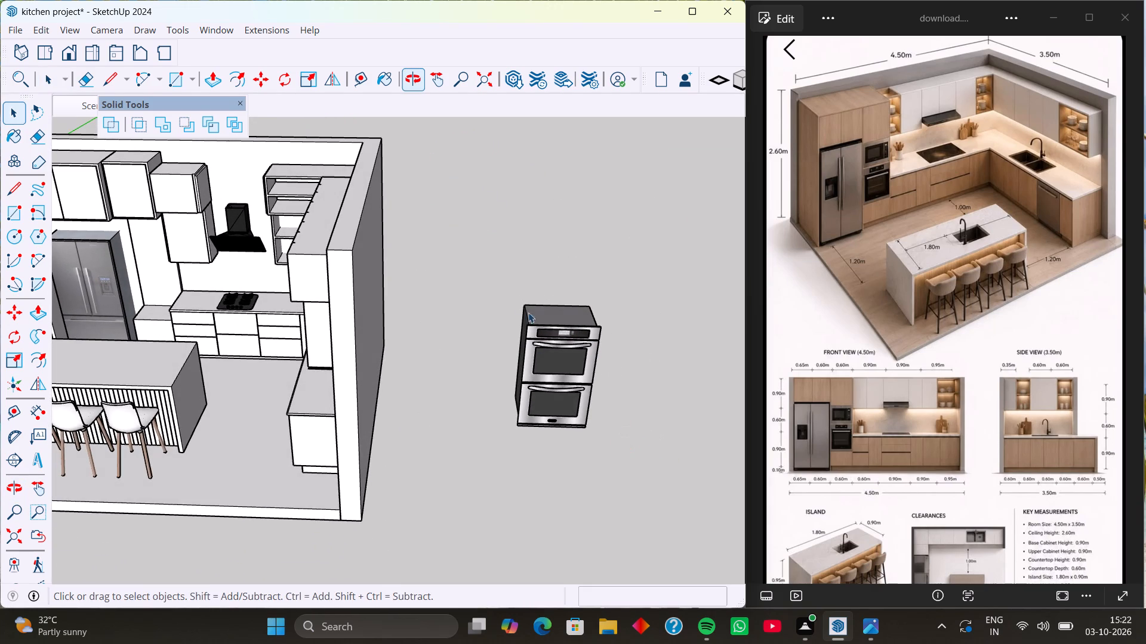
pyautogui.moveTo(460, 270); pyautogui.dragTo(648, 472)
pyautogui.rightClick(568, 375)
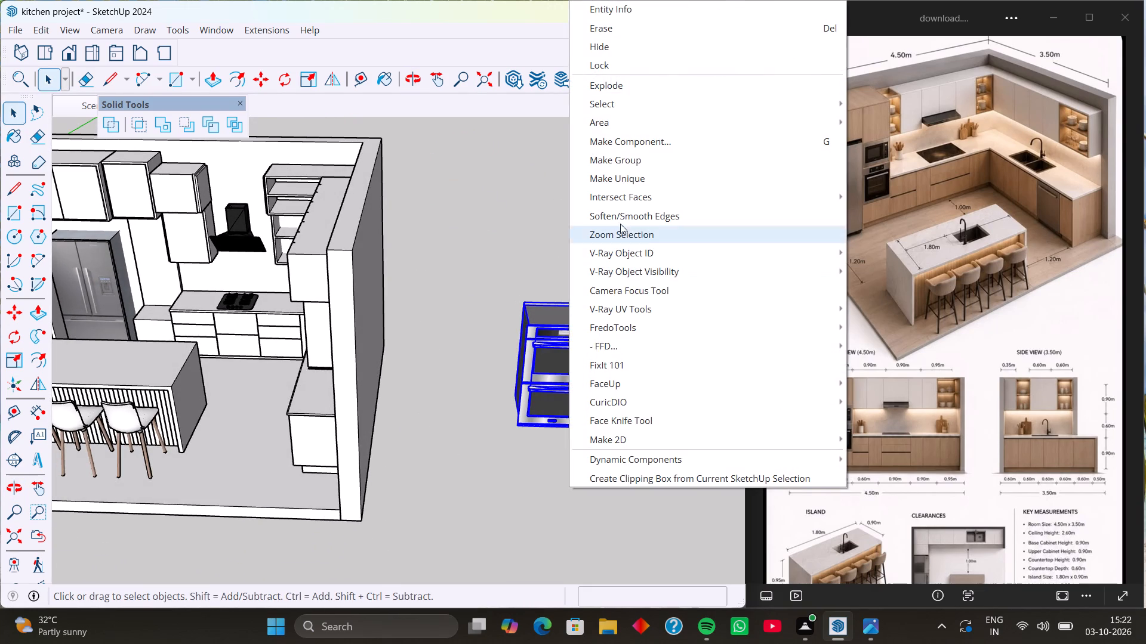
pyautogui.click(627, 166)
# Move the oven group by its rear top corner to the bottom corner of the upper cabinet beside the refrigerator.
pyautogui.press('s')
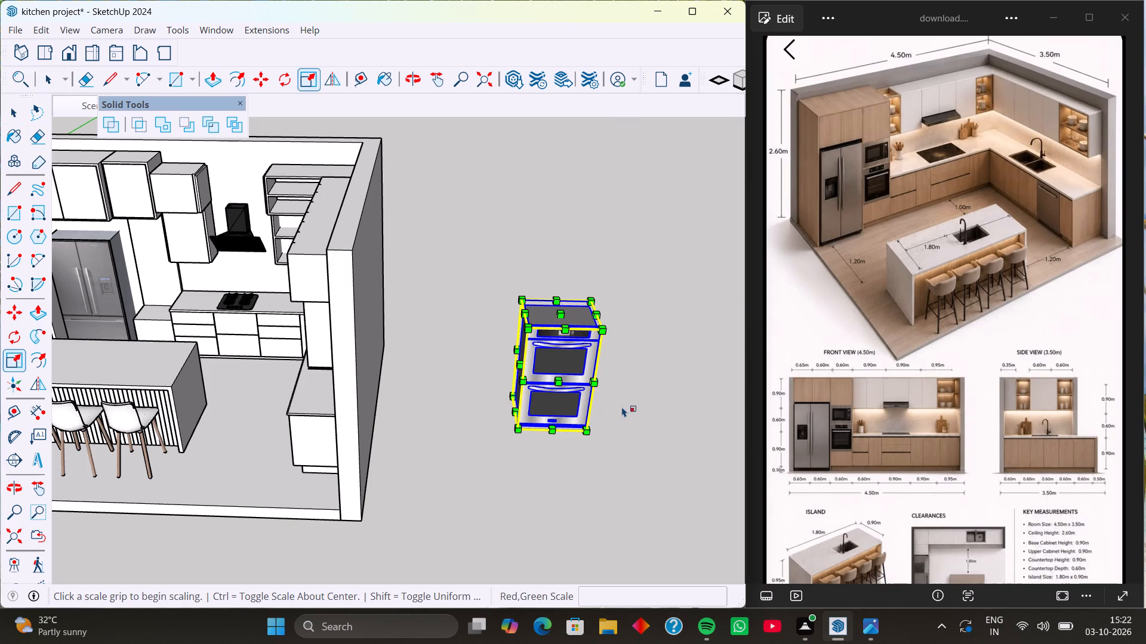
pyautogui.press('m')
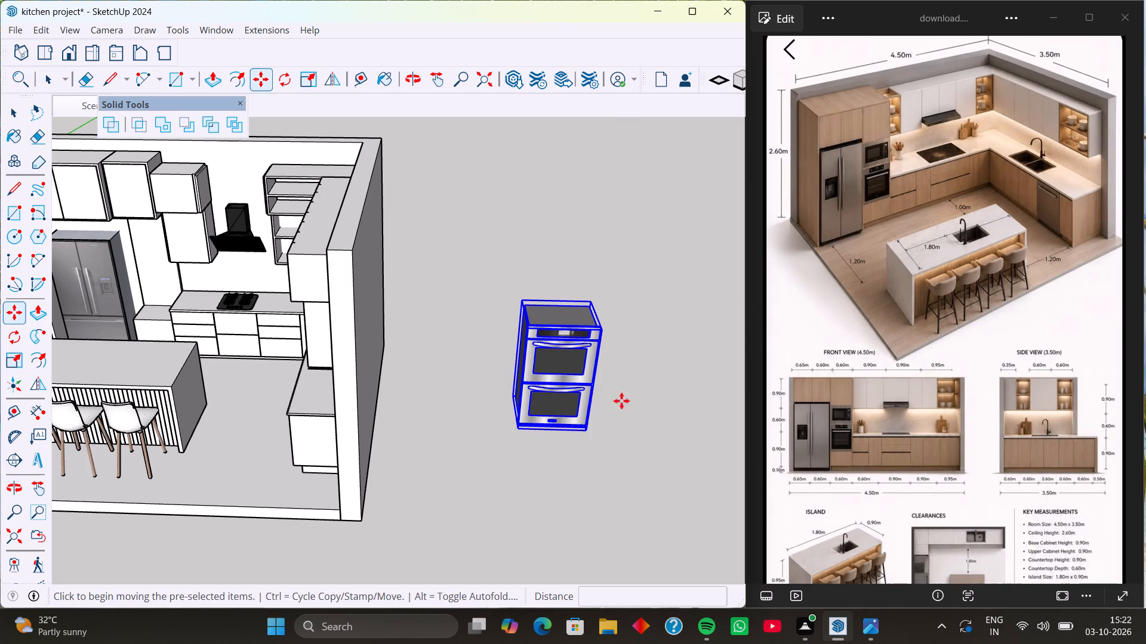
pyautogui.scroll(3, 617, 335)
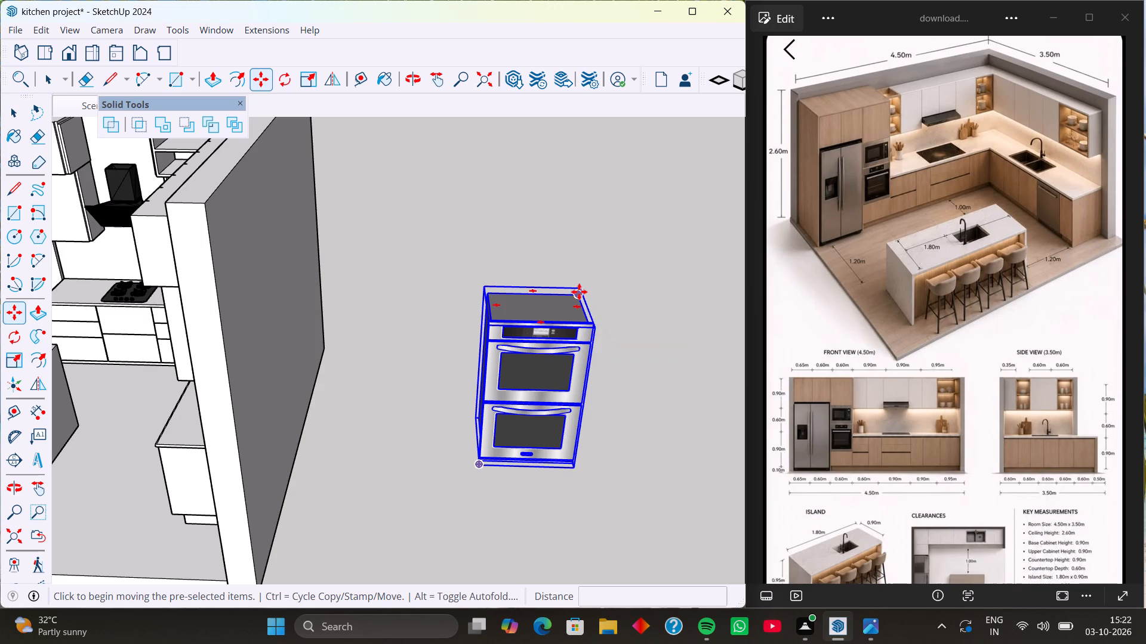
pyautogui.click(579, 289)
pyautogui.scroll(-8, 360, 348)
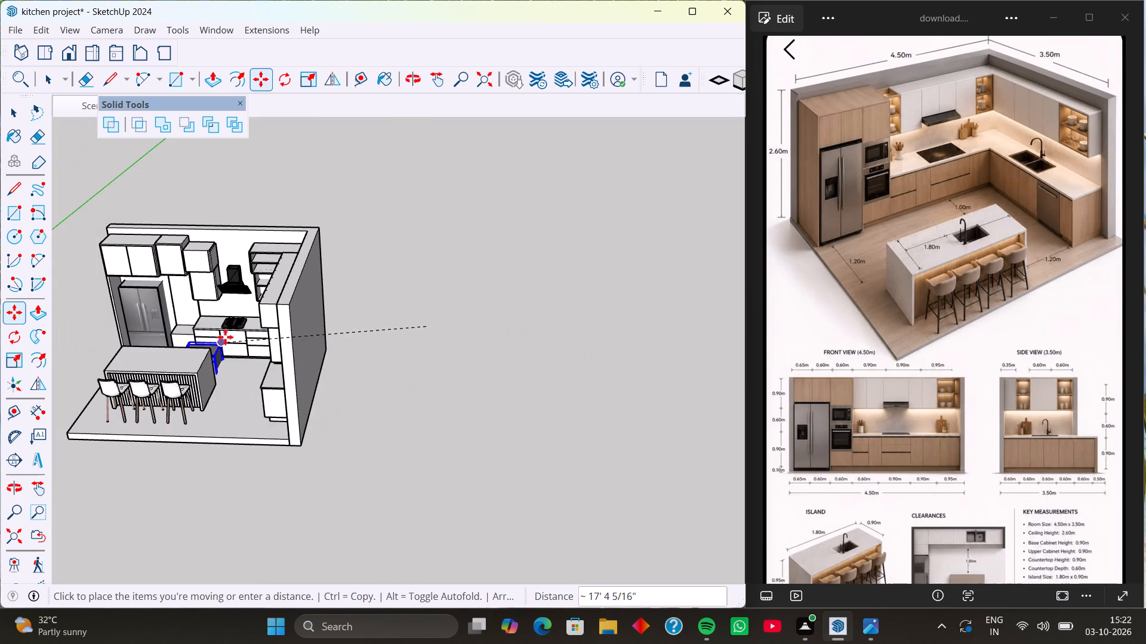
pyautogui.moveTo(211, 300); pyautogui.dragTo(216, 302, button='middle')
pyautogui.keyDown('shift'); pyautogui.moveTo(197, 299); pyautogui.dragTo(463, 345, button='middle'); pyautogui.keyUp('shift')
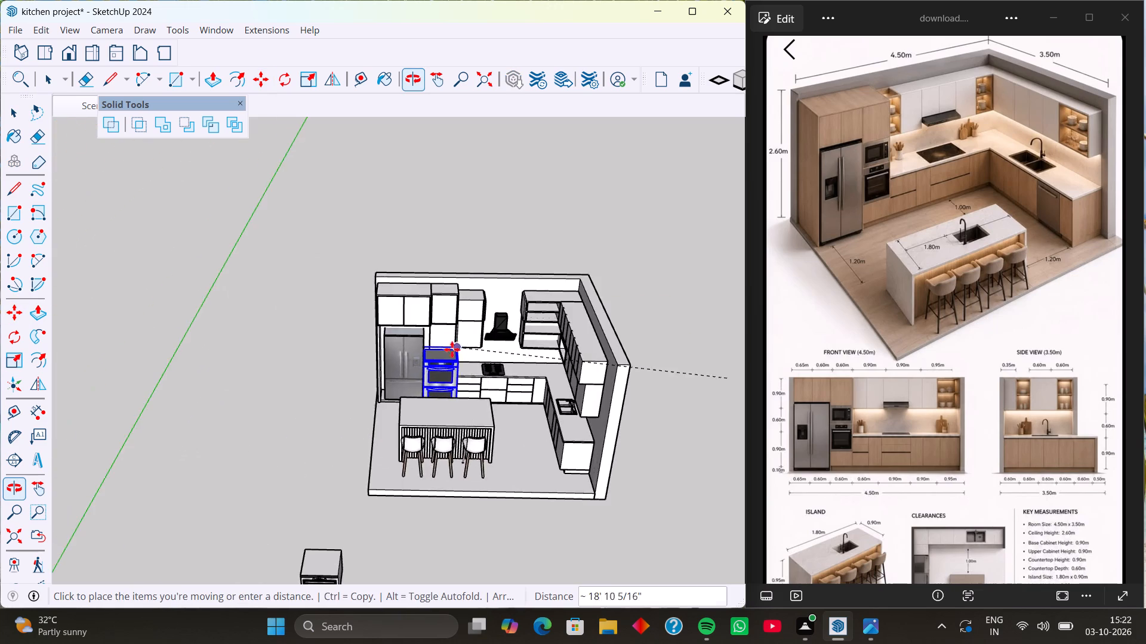
pyautogui.scroll(20, 429, 325)
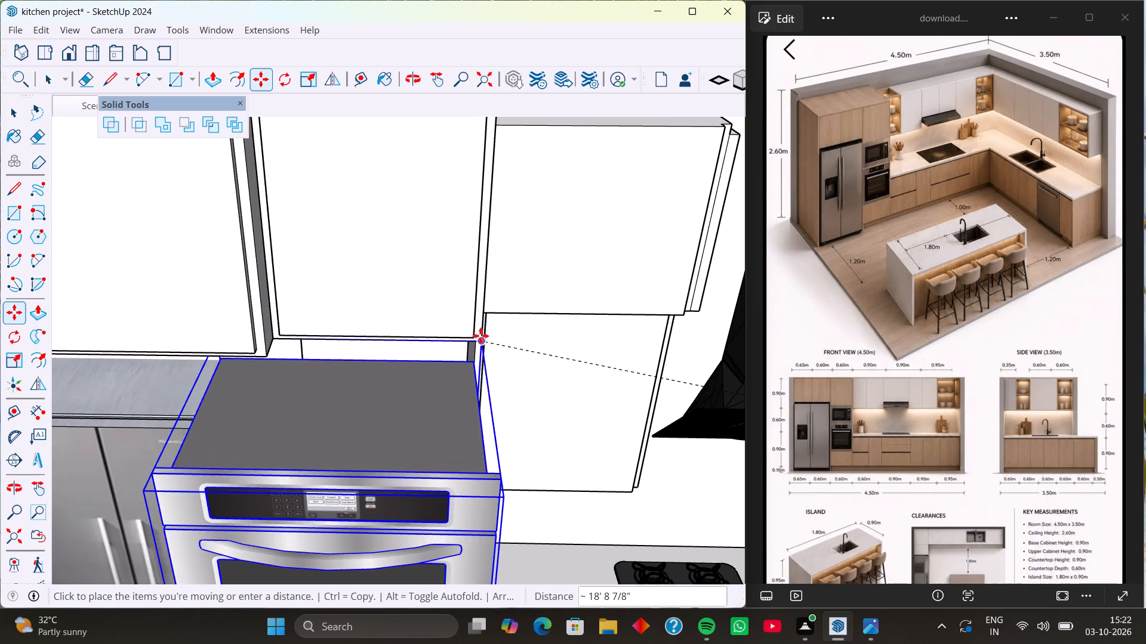
pyautogui.click(484, 340)
# Scale the double wall oven group's width to about 0.83 along the red axis, narrowing it from the refrigerator side.
pyautogui.moveTo(513, 395); pyautogui.dragTo(586, 280, button='middle')
pyautogui.scroll(-9, 470, 358)
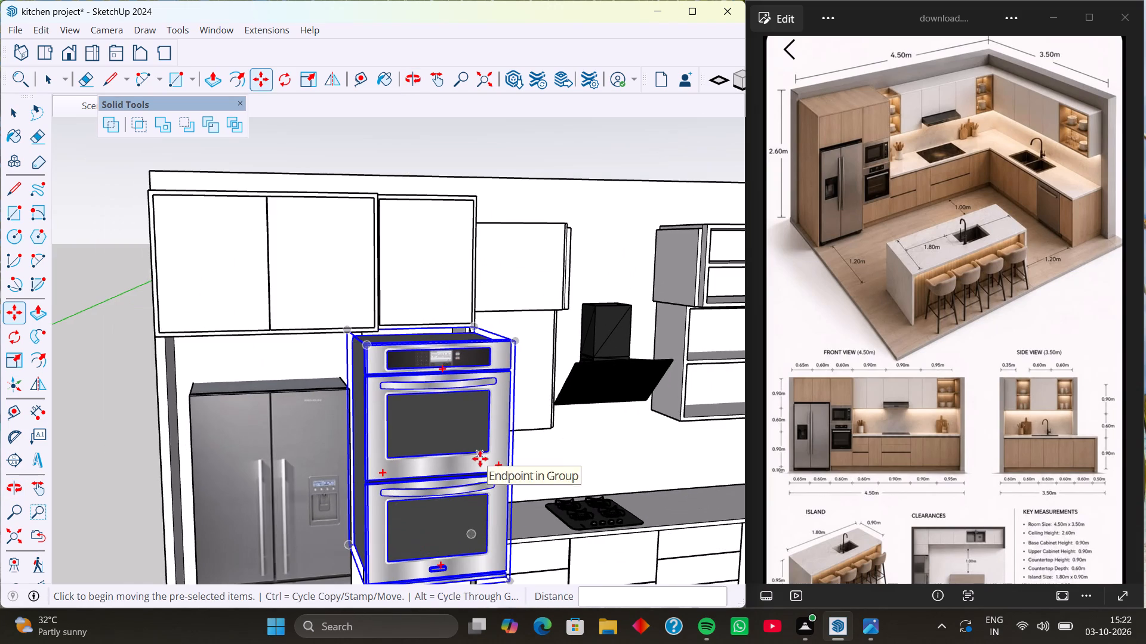
pyautogui.keyDown('shift'); pyautogui.moveTo(468, 451); pyautogui.dragTo(442, 363, button='middle'); pyautogui.keyUp('shift')
pyautogui.moveTo(470, 402); pyautogui.dragTo(347, 382, button='middle')
pyautogui.moveTo(347, 382); pyautogui.dragTo(368, 417, button='middle')
pyautogui.scroll(-2, 347, 383)
pyautogui.keyDown('shift'); pyautogui.moveTo(341, 363); pyautogui.dragTo(377, 386, button='middle'); pyautogui.keyUp('shift')
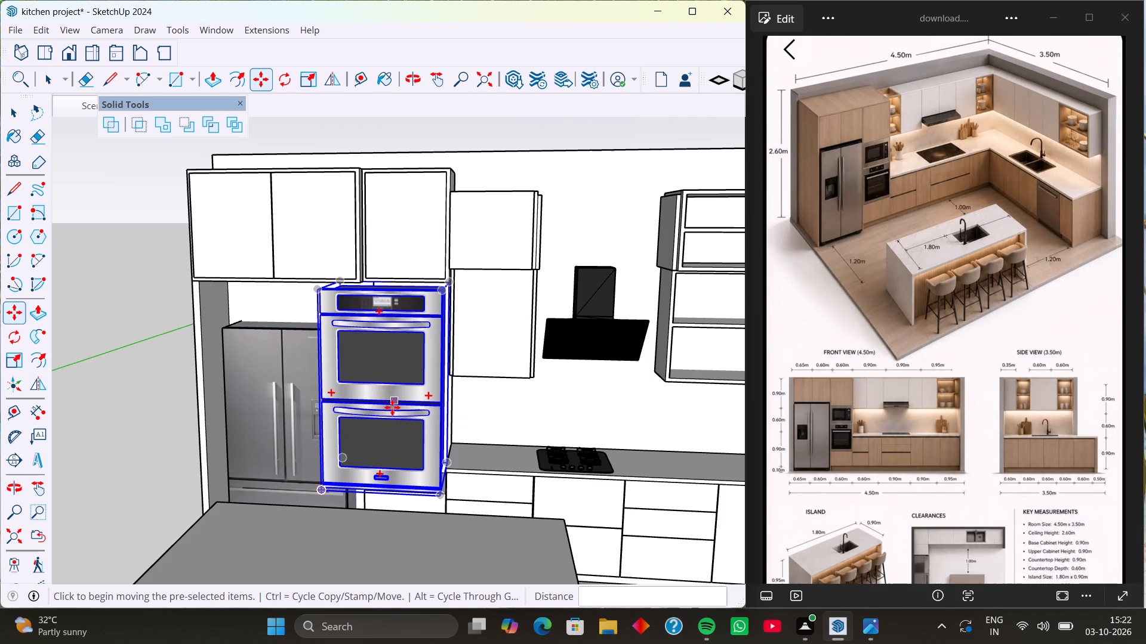
pyautogui.moveTo(398, 416); pyautogui.dragTo(350, 419, button='middle')
pyautogui.scroll(1, 349, 380)
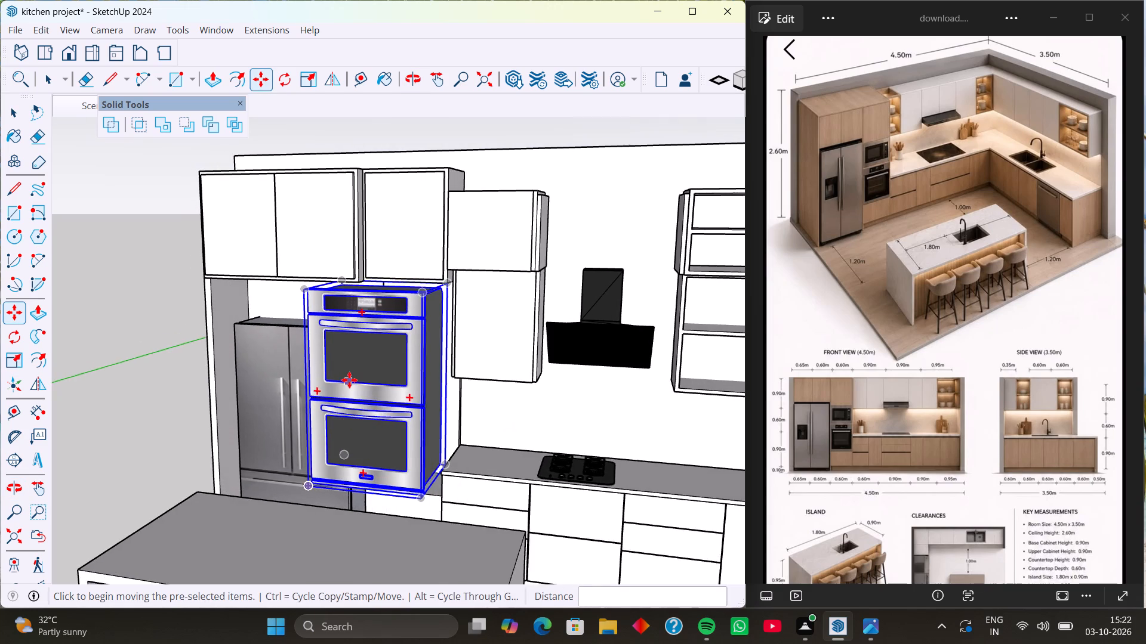
pyautogui.scroll(1, 349, 380)
pyautogui.scroll(-2, 349, 380)
pyautogui.press('s')
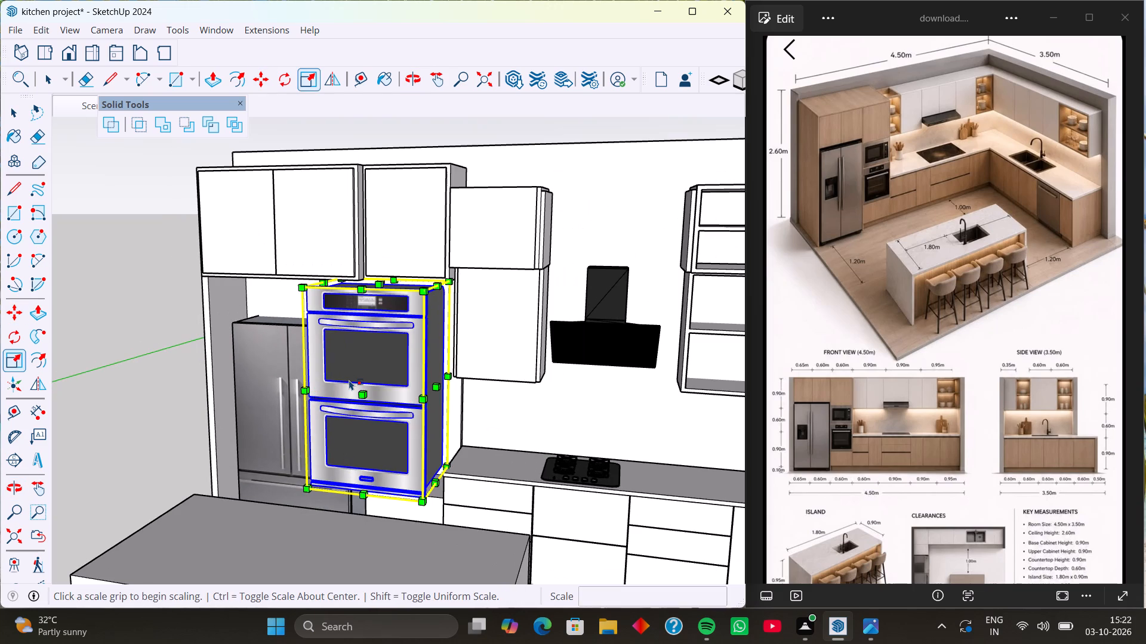
pyautogui.moveTo(338, 309); pyautogui.dragTo(341, 309, button='middle')
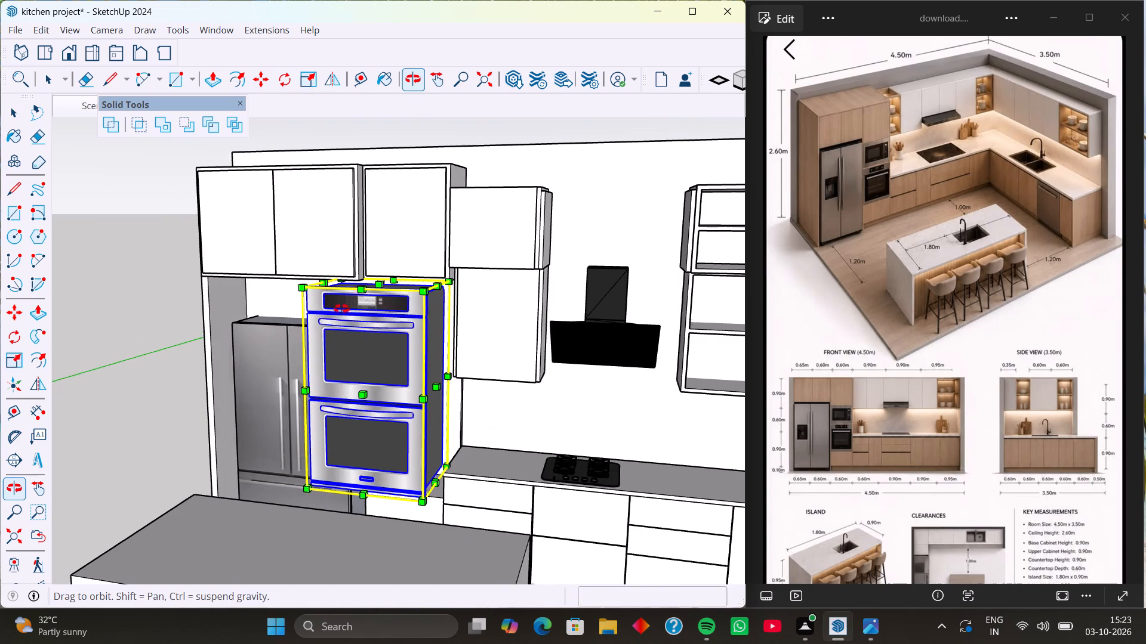
pyautogui.moveTo(341, 309); pyautogui.dragTo(429, 302, button='middle')
pyautogui.moveTo(346, 335); pyautogui.dragTo(391, 351, button='middle')
pyautogui.moveTo(361, 353); pyautogui.dragTo(377, 355, button='middle')
pyautogui.scroll(4, 337, 392)
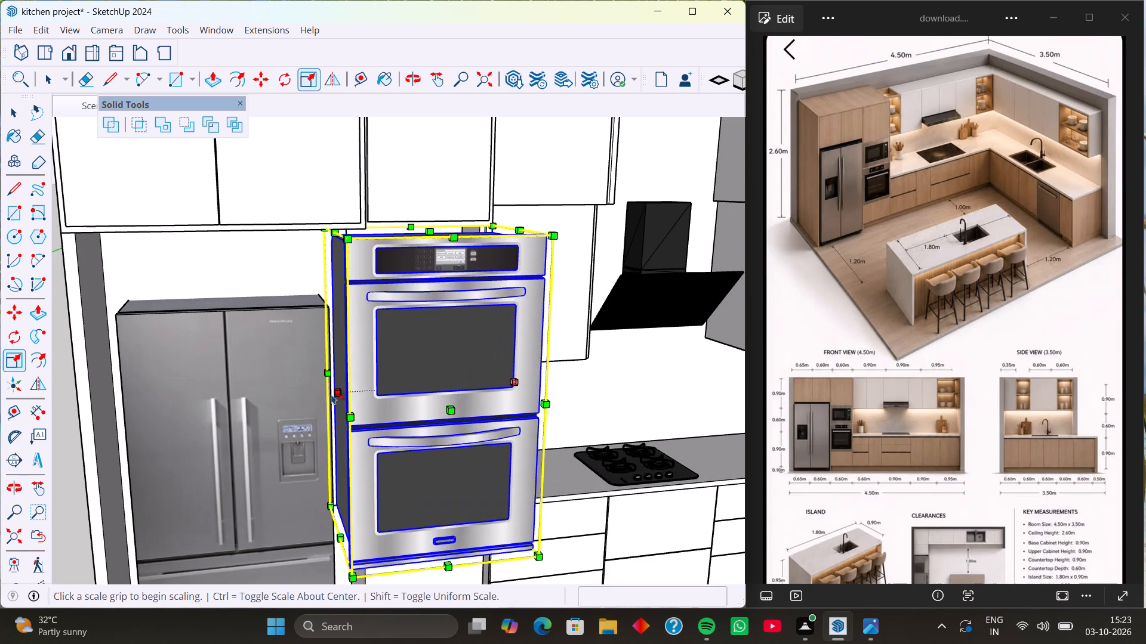
pyautogui.click(340, 391)
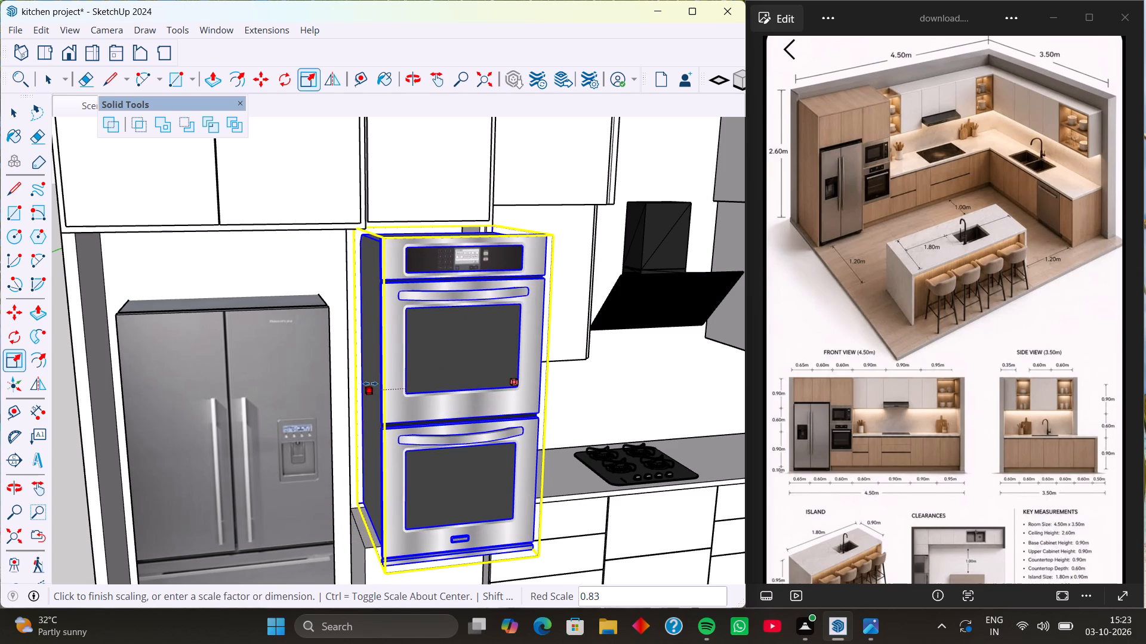
pyautogui.click(370, 383)
# Move the oven group by its rear top corner about 7" toward the back wall along the green axis.
pyautogui.moveTo(391, 377); pyautogui.dragTo(303, 365, button='middle')
pyautogui.moveTo(384, 362); pyautogui.dragTo(375, 363, button='middle')
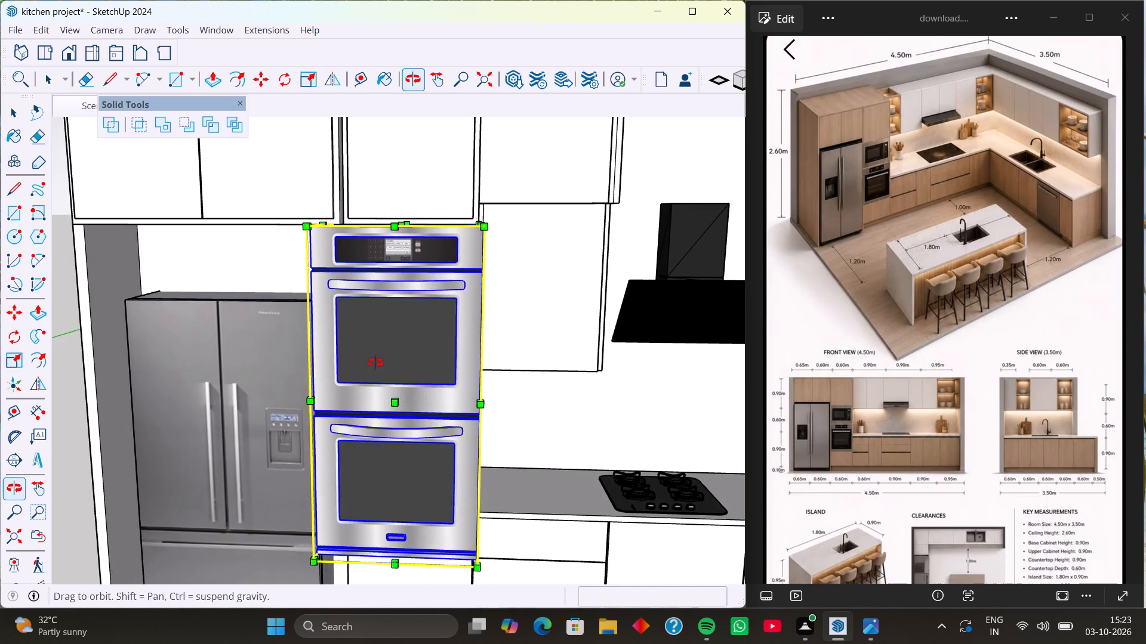
pyautogui.moveTo(375, 363); pyautogui.dragTo(337, 374, button='middle')
pyautogui.scroll(6, 461, 289)
pyautogui.moveTo(458, 284); pyautogui.dragTo(428, 350, button='middle')
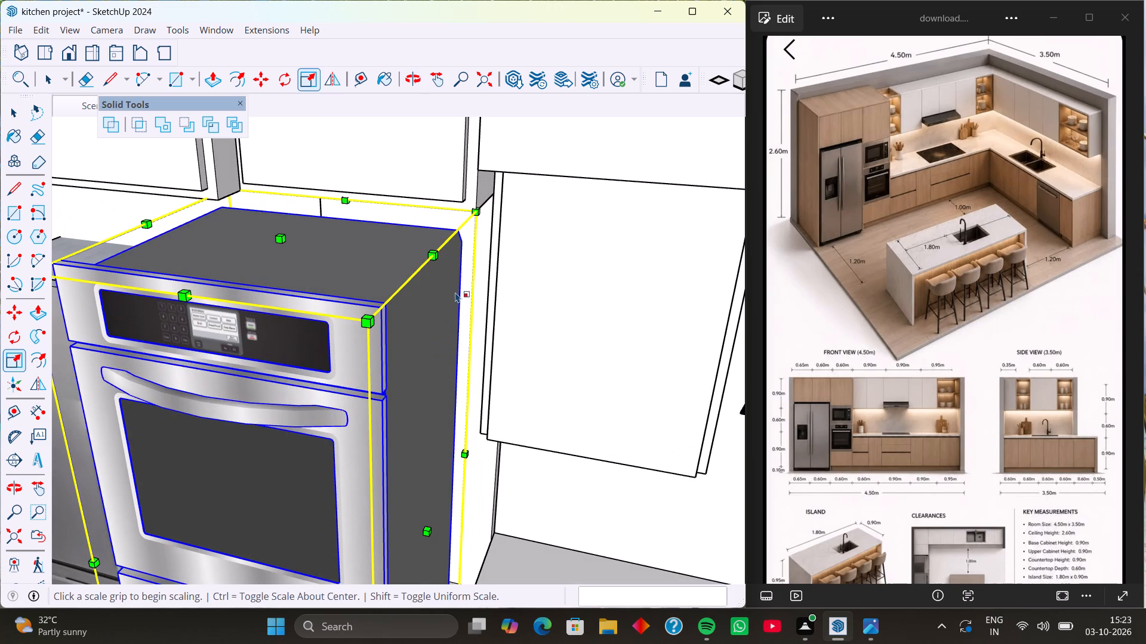
pyautogui.press('m')
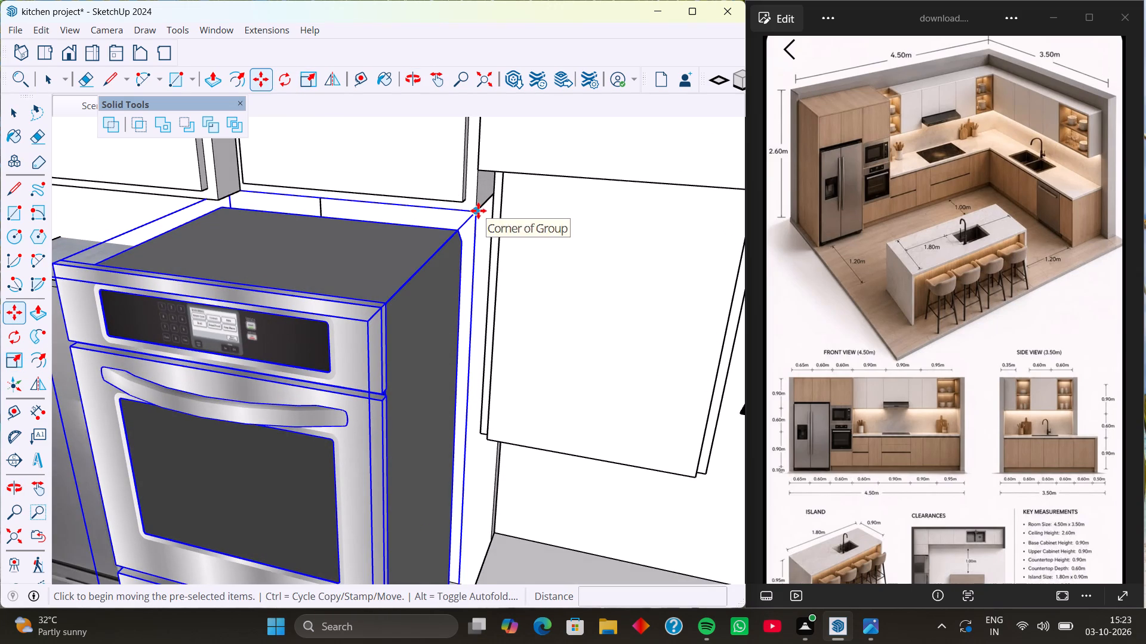
pyautogui.click(478, 210)
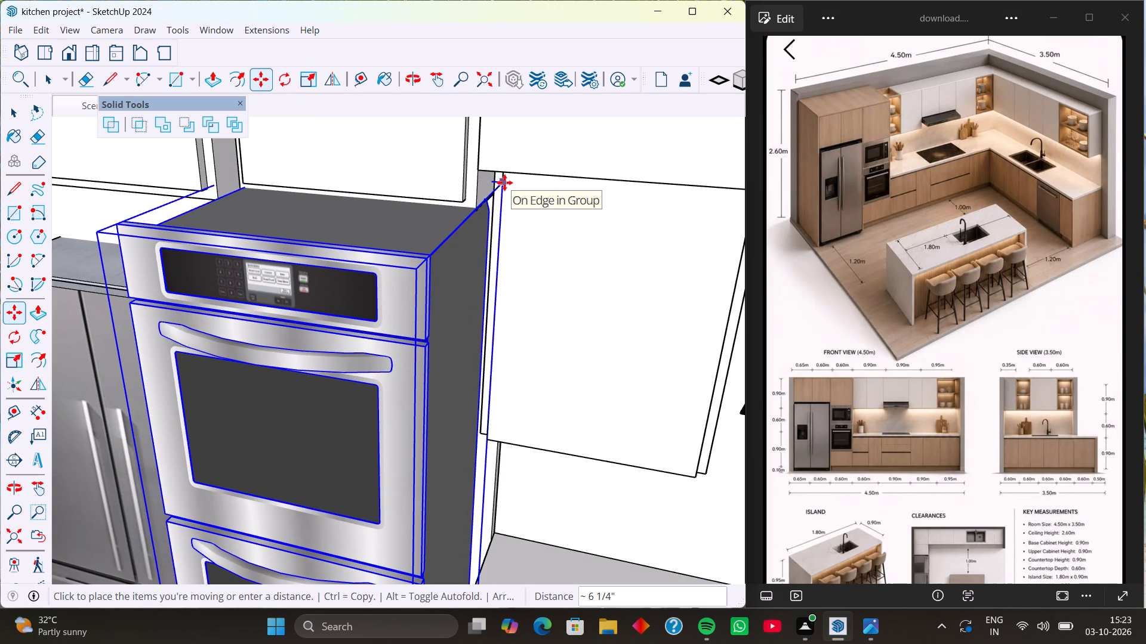
pyautogui.press('Right')
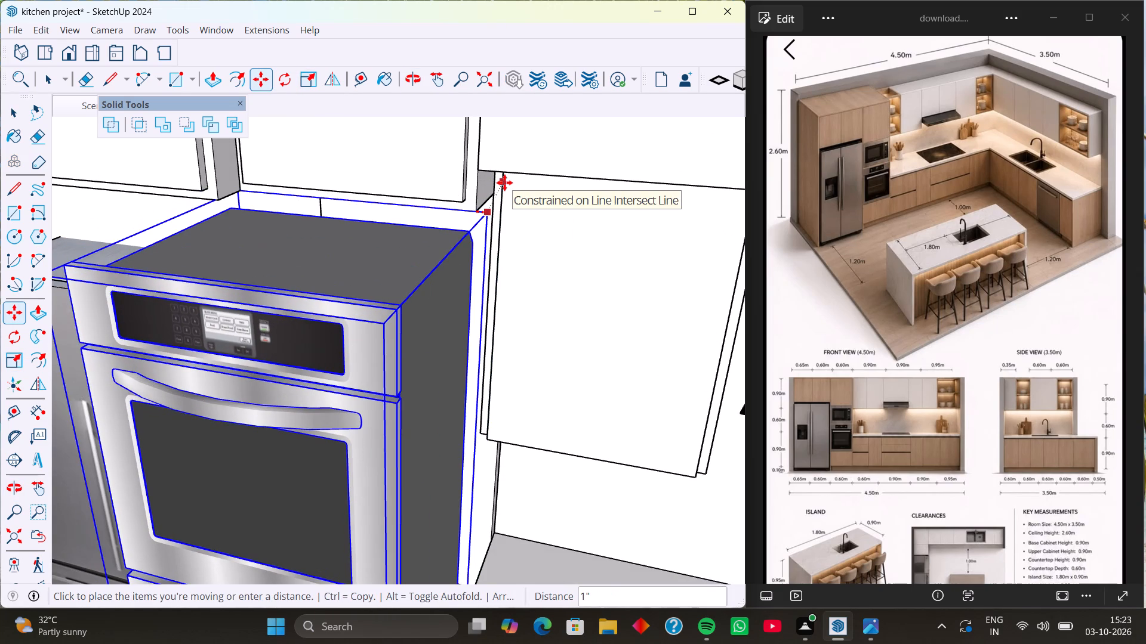
pyautogui.press('Left')
pyautogui.scroll(5, 506, 188)
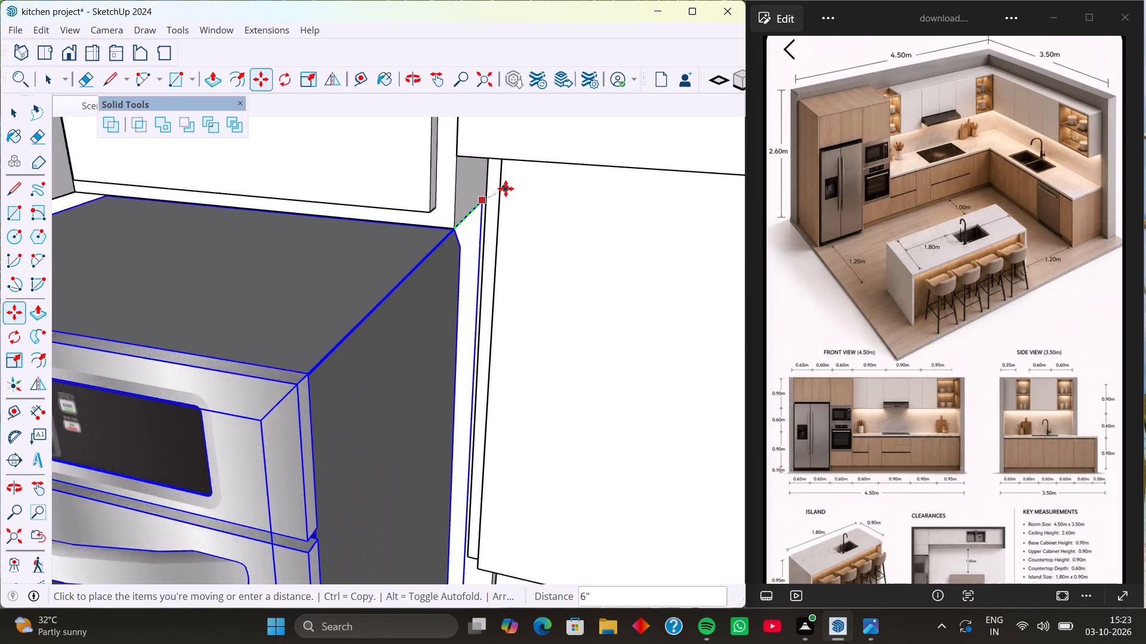
pyautogui.scroll(18, 506, 188)
pyautogui.moveTo(471, 221); pyautogui.dragTo(510, 156, button='middle')
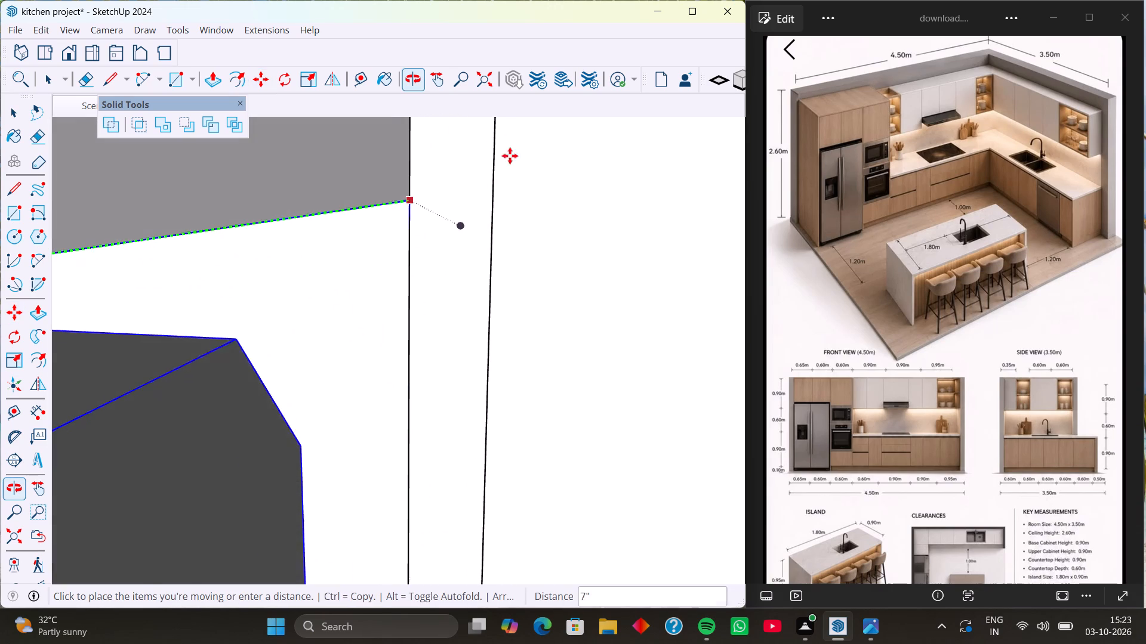
pyautogui.click(437, 212)
# Move the oven group about 11 15/16" farther back along the green axis, into the niche beside the refrigerator.
pyautogui.scroll(-20, 488, 222)
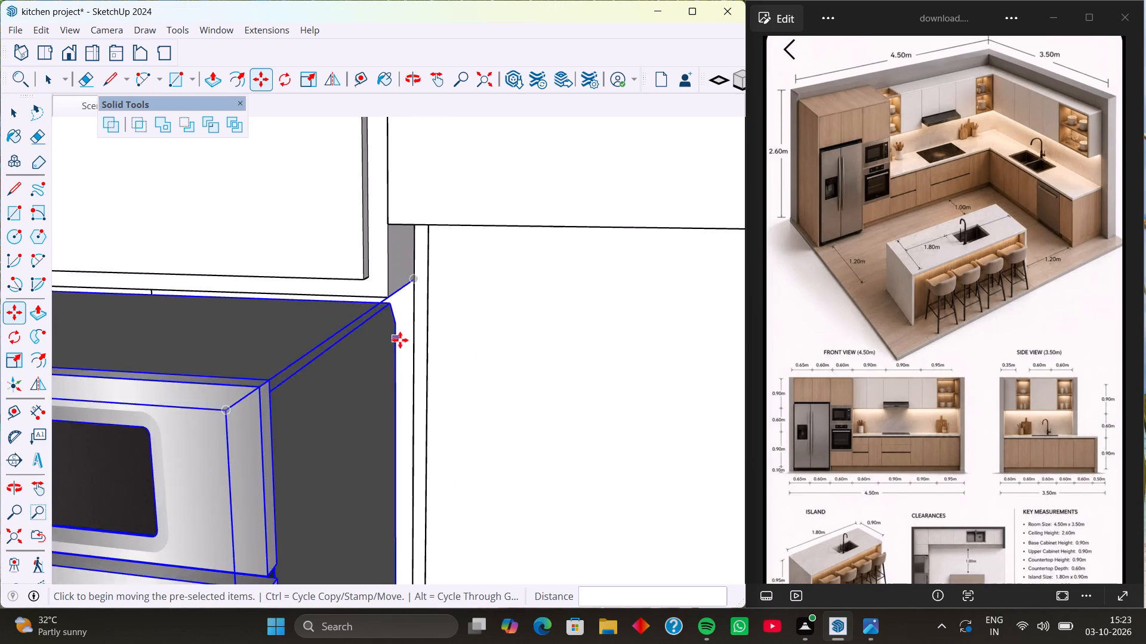
pyautogui.scroll(-8, 400, 340)
pyautogui.moveTo(407, 420); pyautogui.dragTo(452, 374, button='middle')
pyautogui.scroll(-10, 415, 389)
pyautogui.moveTo(396, 429); pyautogui.dragTo(454, 352, button='middle')
pyautogui.moveTo(451, 395); pyautogui.dragTo(530, 463, button='middle')
pyautogui.scroll(7, 392, 330)
pyautogui.moveTo(377, 366); pyautogui.dragTo(462, 397, button='middle')
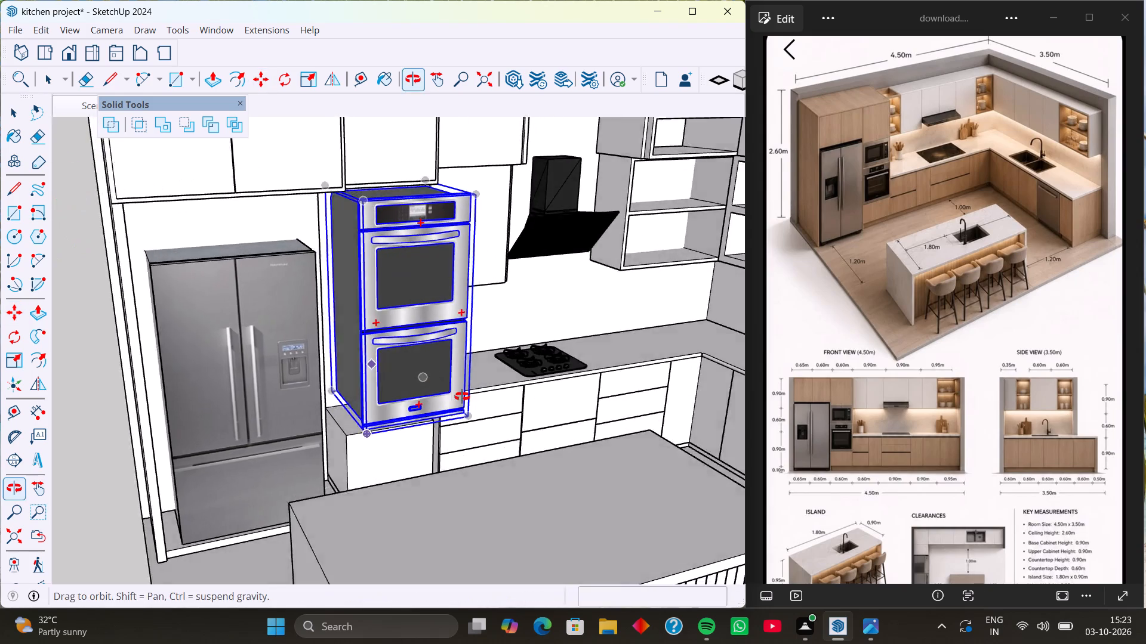
pyautogui.moveTo(462, 397); pyautogui.dragTo(480, 401, button='middle')
pyautogui.moveTo(344, 326); pyautogui.dragTo(452, 273, button='middle')
pyautogui.moveTo(338, 224); pyautogui.dragTo(431, 241, button='middle')
pyautogui.scroll(4, 313, 190)
pyautogui.moveTo(344, 279); pyautogui.dragTo(344, 228, button='middle')
pyautogui.scroll(-2, 339, 223)
pyautogui.keyDown('shift'); pyautogui.moveTo(329, 205); pyautogui.dragTo(358, 280, button='middle'); pyautogui.keyUp('shift')
pyautogui.scroll(5, 313, 251)
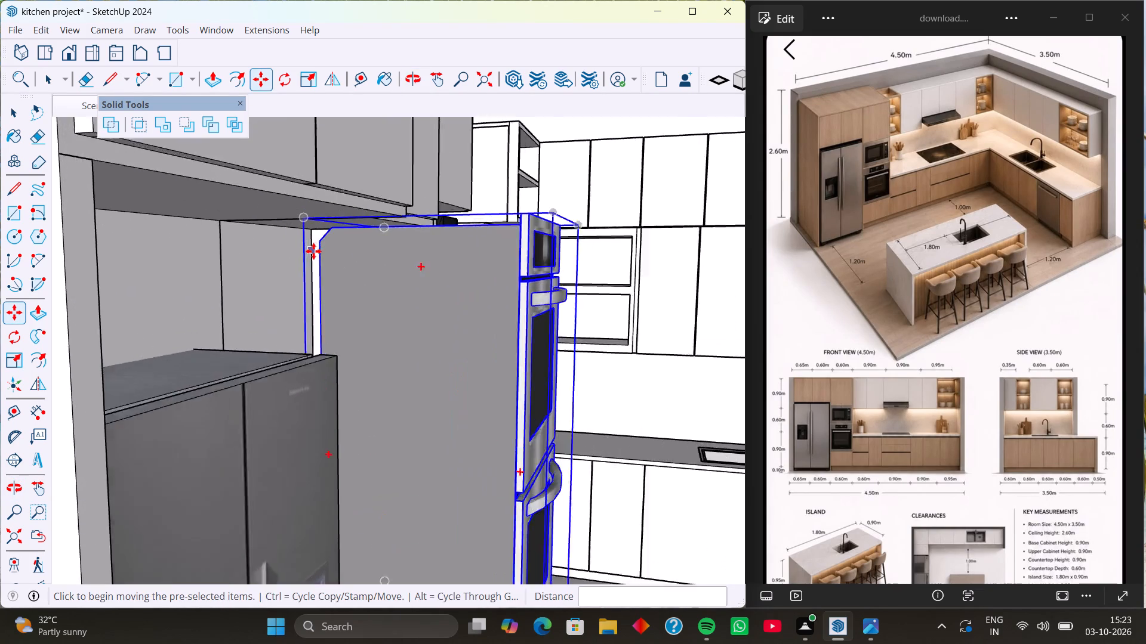
pyautogui.scroll(5, 313, 251)
pyautogui.click(363, 190)
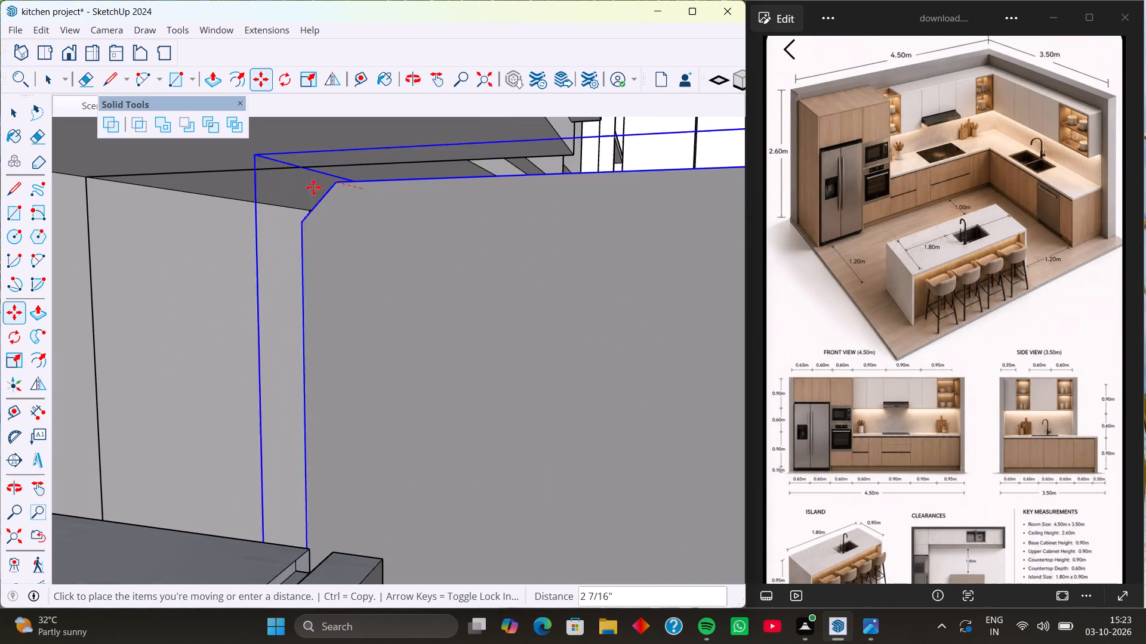
pyautogui.press('Left')
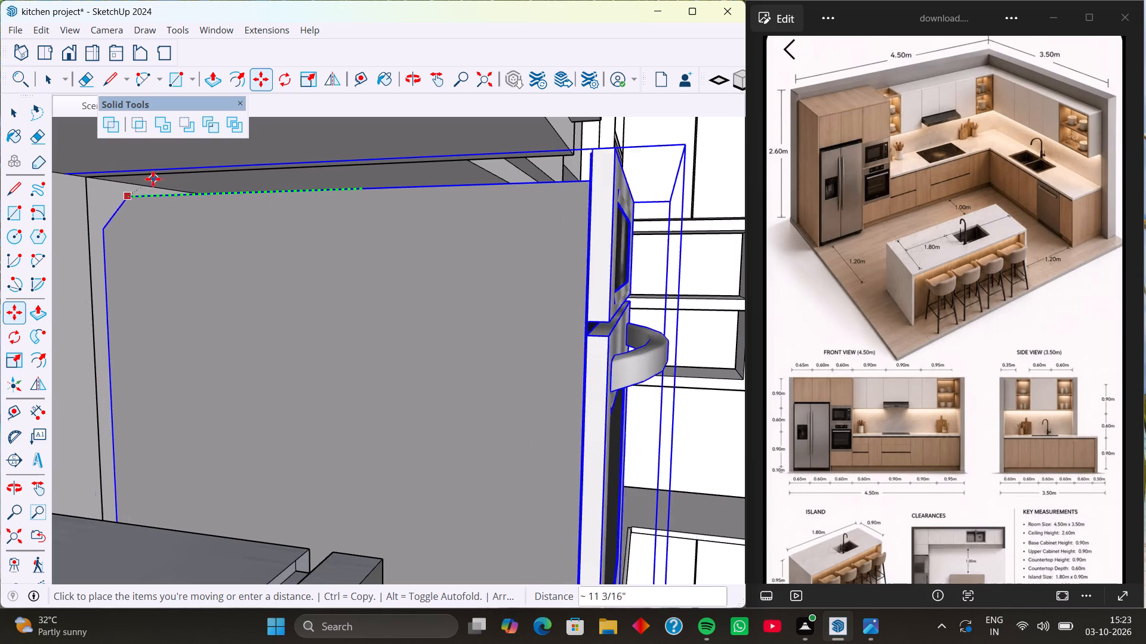
pyautogui.click(120, 176)
# Lower the oven group slightly along the blue axis, just beneath the upper cabinet.
pyautogui.scroll(-5, 254, 268)
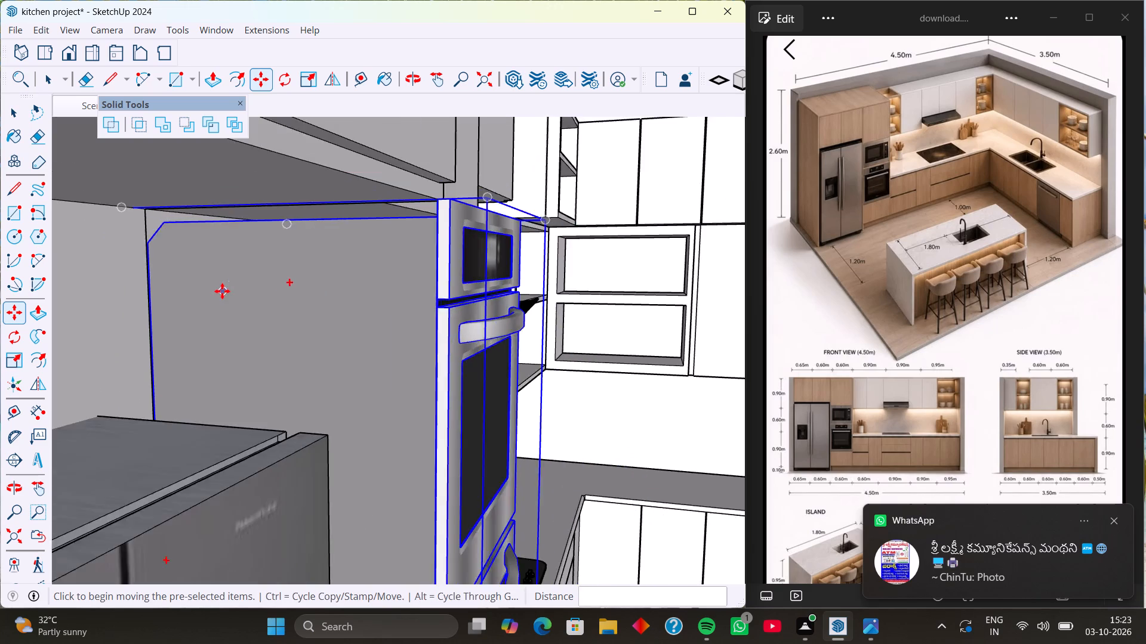
pyautogui.scroll(-9, 222, 291)
pyautogui.moveTo(260, 329); pyautogui.dragTo(108, 349, button='middle')
pyautogui.moveTo(227, 366); pyautogui.dragTo(95, 361, button='middle')
pyautogui.moveTo(170, 372); pyautogui.dragTo(146, 376, button='middle')
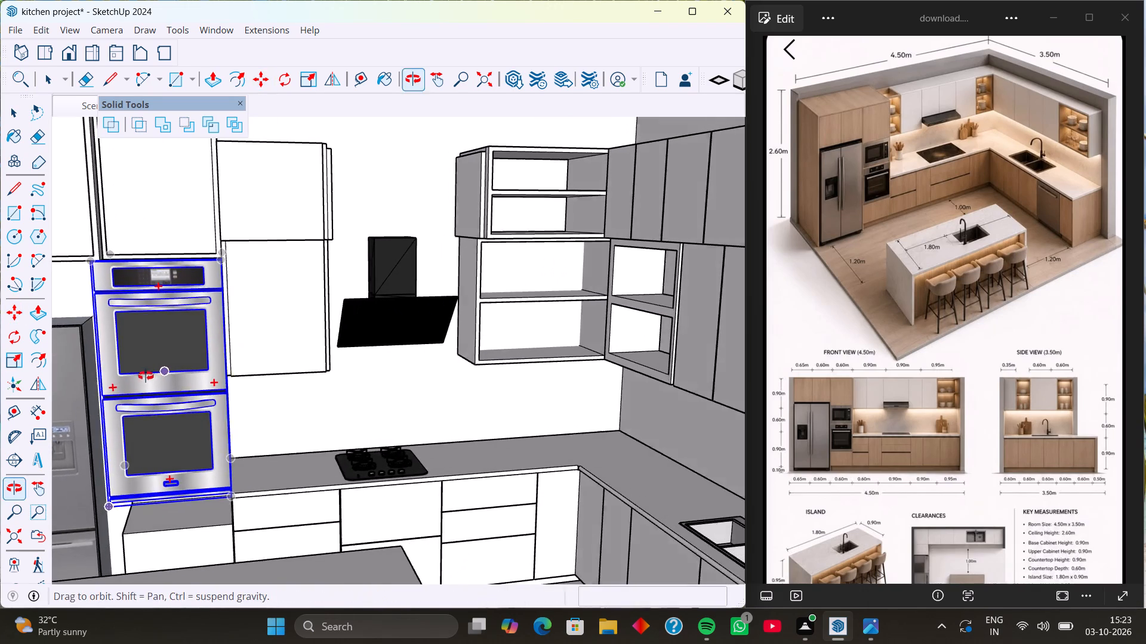
pyautogui.moveTo(146, 376); pyautogui.dragTo(138, 375, button='middle')
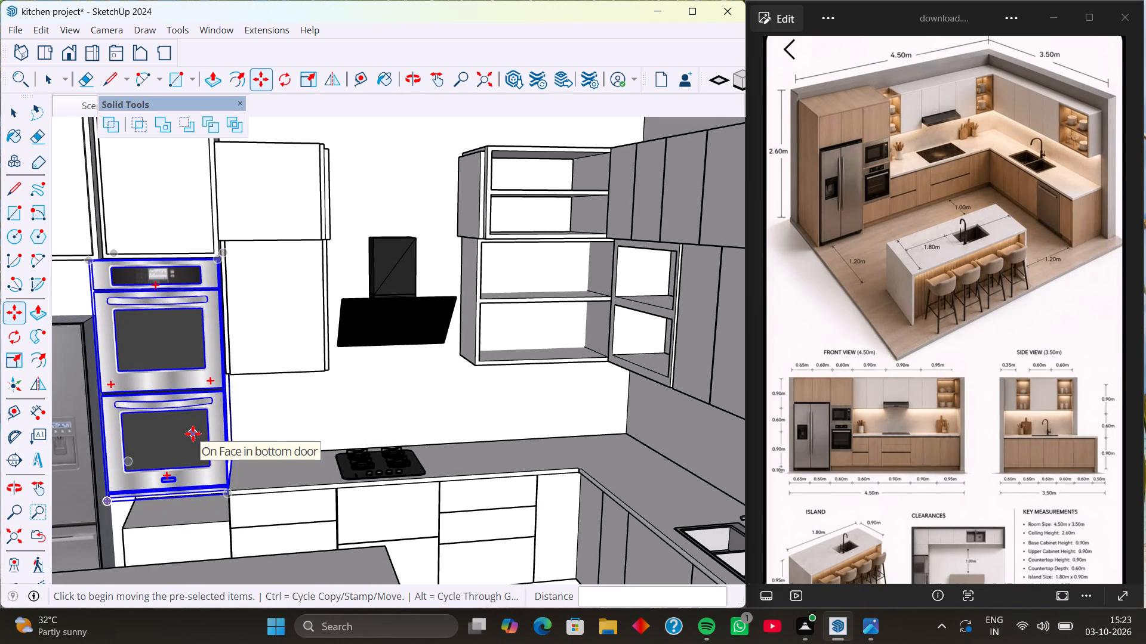
pyautogui.moveTo(199, 349); pyautogui.dragTo(201, 418, button='middle')
pyautogui.scroll(3, 208, 323)
pyautogui.moveTo(208, 327); pyautogui.dragTo(199, 272, button='middle')
pyautogui.scroll(6, 228, 207)
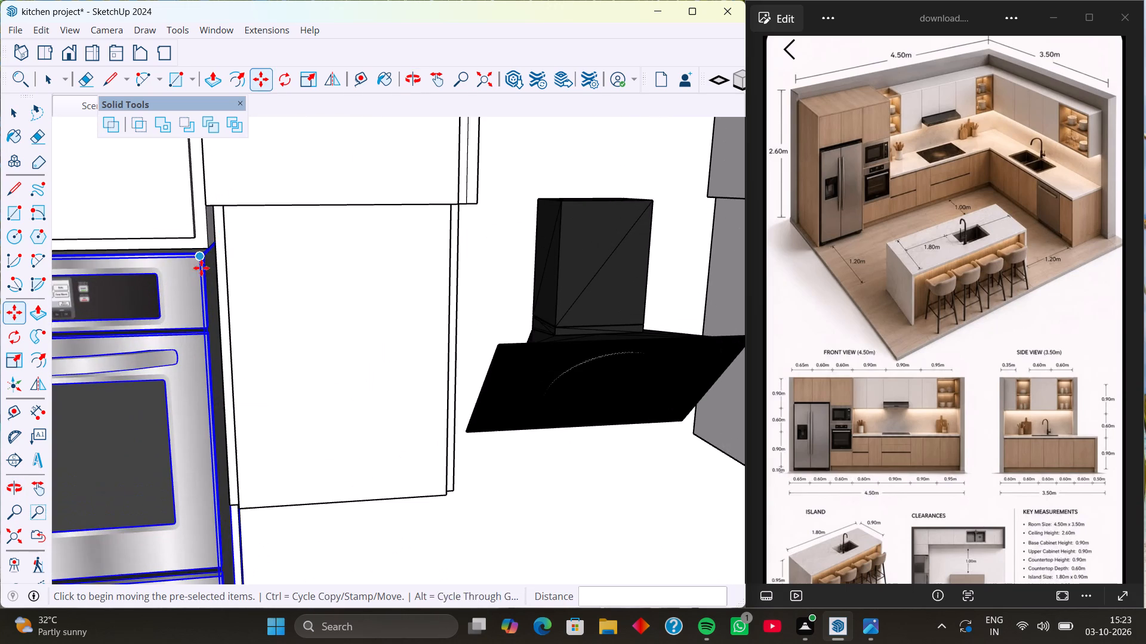
pyautogui.click(198, 262)
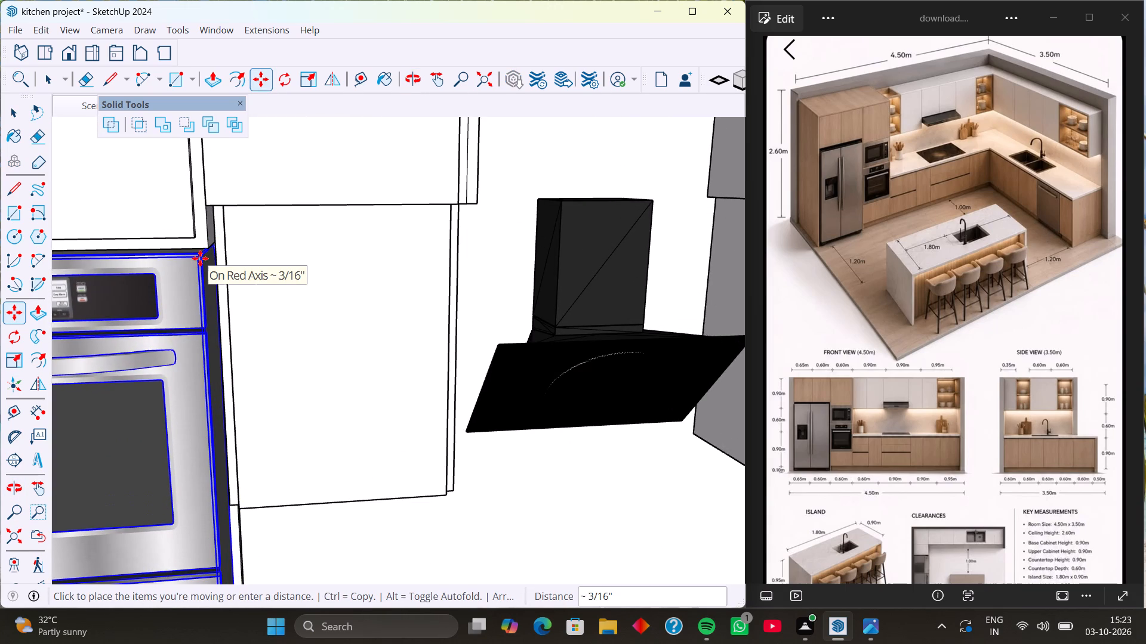
pyautogui.press('Up')
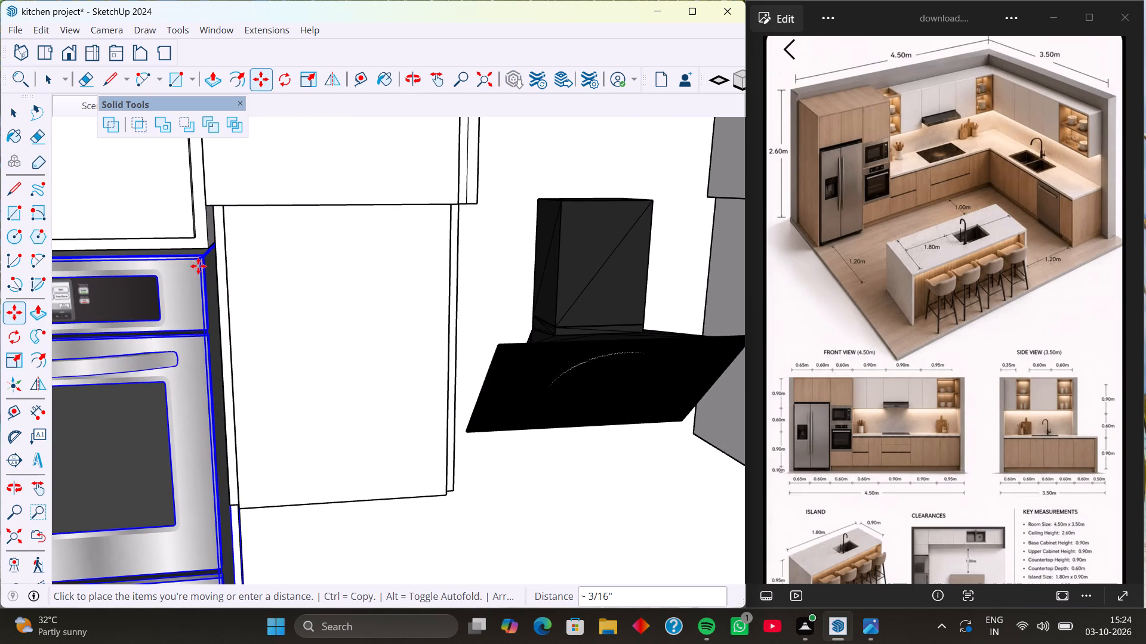
pyautogui.click(201, 272)
# Scale the oven group's height to about 1.15 along the blue axis, down to the base cabinet top, and deselect it.
pyautogui.scroll(-4, 165, 327)
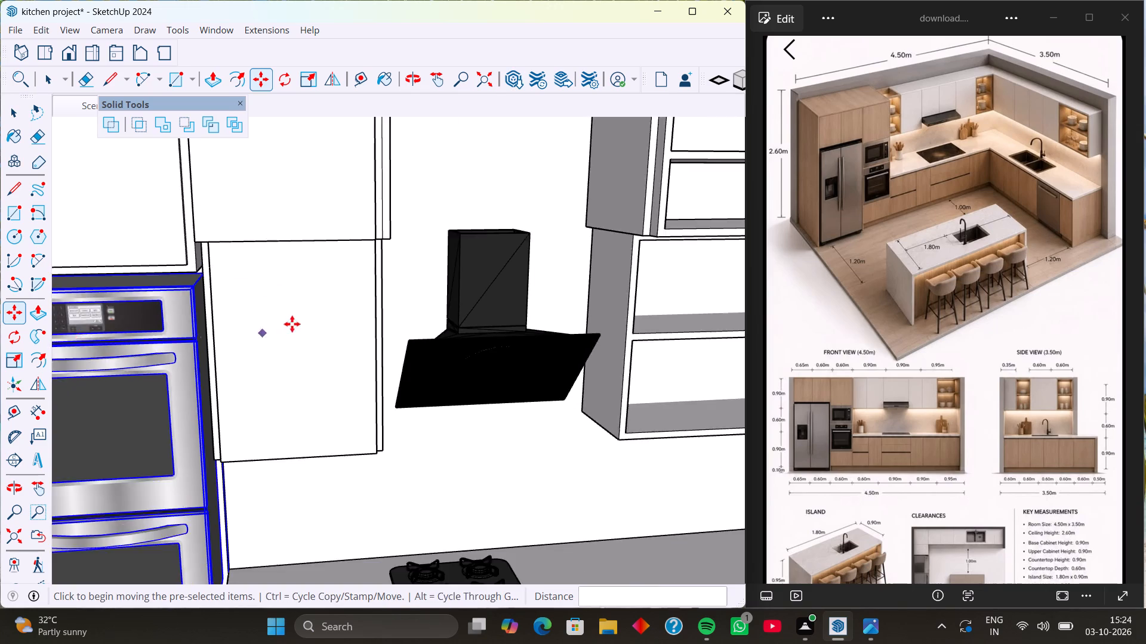
pyautogui.scroll(-9, 292, 324)
pyautogui.moveTo(269, 389); pyautogui.dragTo(280, 304, button='middle')
pyautogui.moveTo(270, 391); pyautogui.dragTo(300, 483, button='middle')
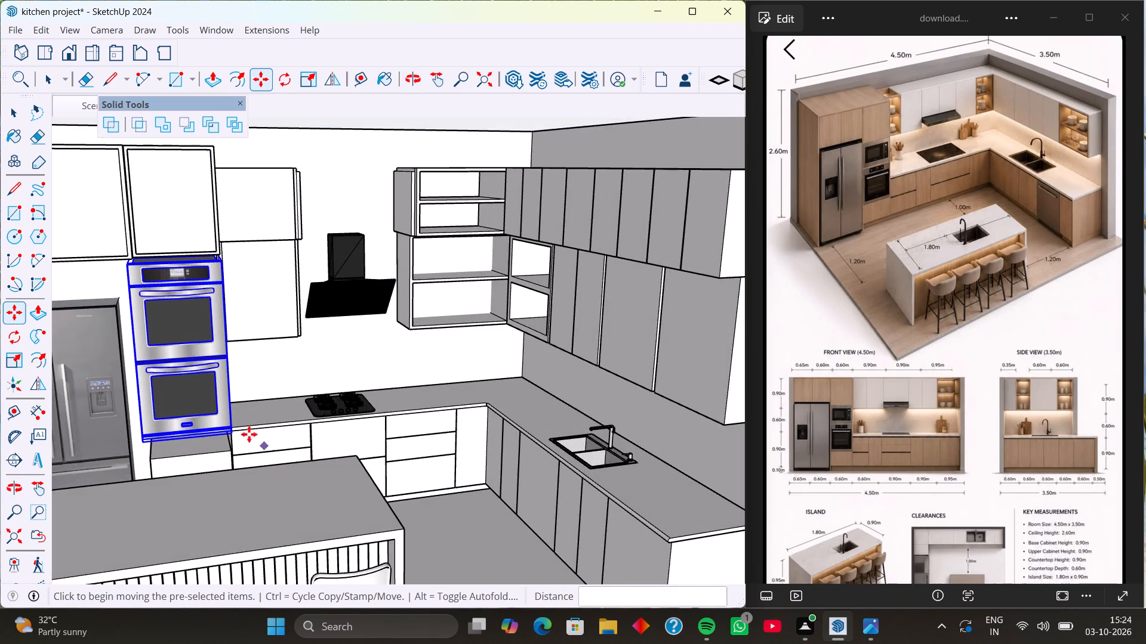
pyautogui.scroll(7, 243, 429)
pyautogui.moveTo(201, 419); pyautogui.dragTo(261, 404, button='middle')
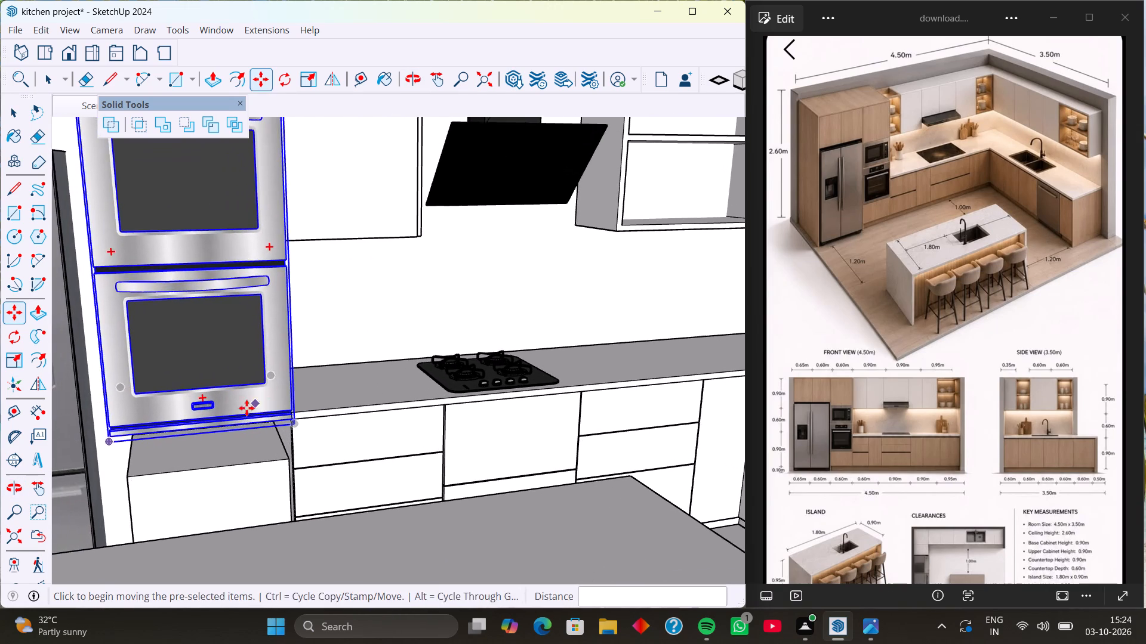
pyautogui.moveTo(226, 412); pyautogui.dragTo(362, 402, button='middle')
pyautogui.scroll(1, 276, 409)
pyautogui.moveTo(254, 426); pyautogui.dragTo(371, 388, button='middle')
pyautogui.moveTo(305, 425); pyautogui.dragTo(286, 420, button='middle')
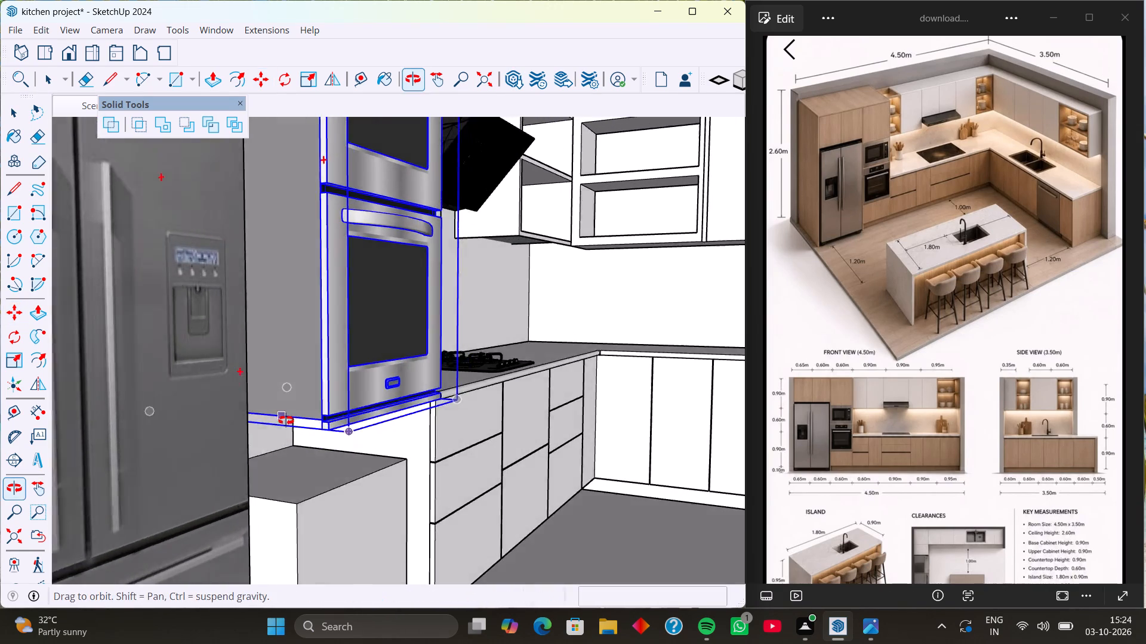
pyautogui.moveTo(286, 420); pyautogui.dragTo(282, 395, button='middle')
pyautogui.scroll(1, 297, 409)
pyautogui.moveTo(303, 410); pyautogui.dragTo(290, 389, button='middle')
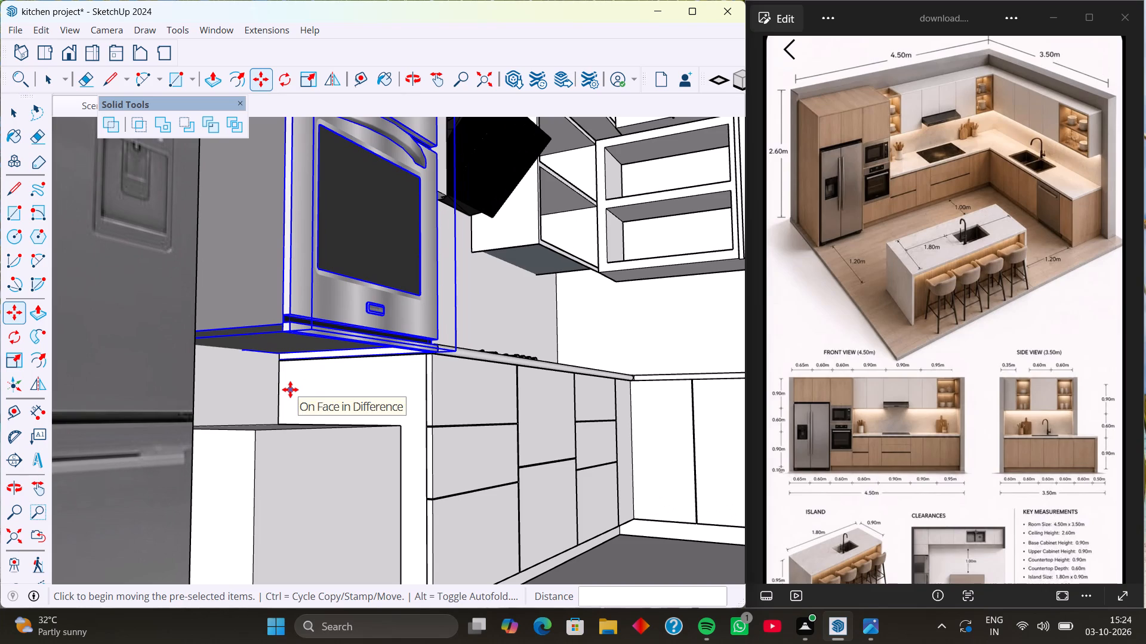
pyautogui.press('s')
pyautogui.click(288, 353)
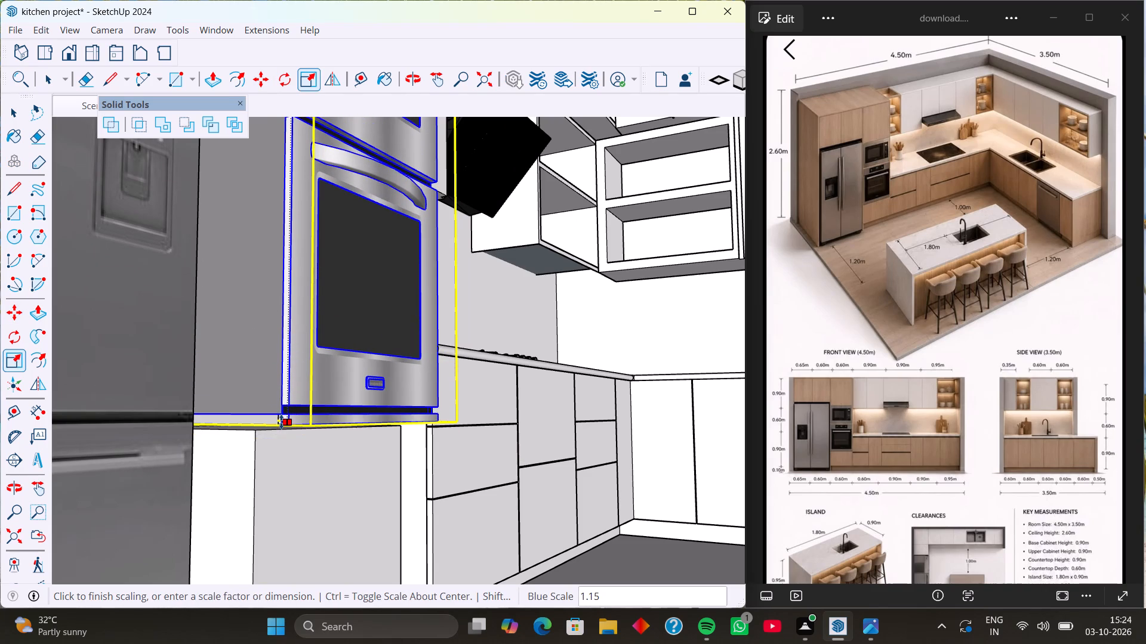
pyautogui.click(281, 422)
pyautogui.scroll(-15, 350, 397)
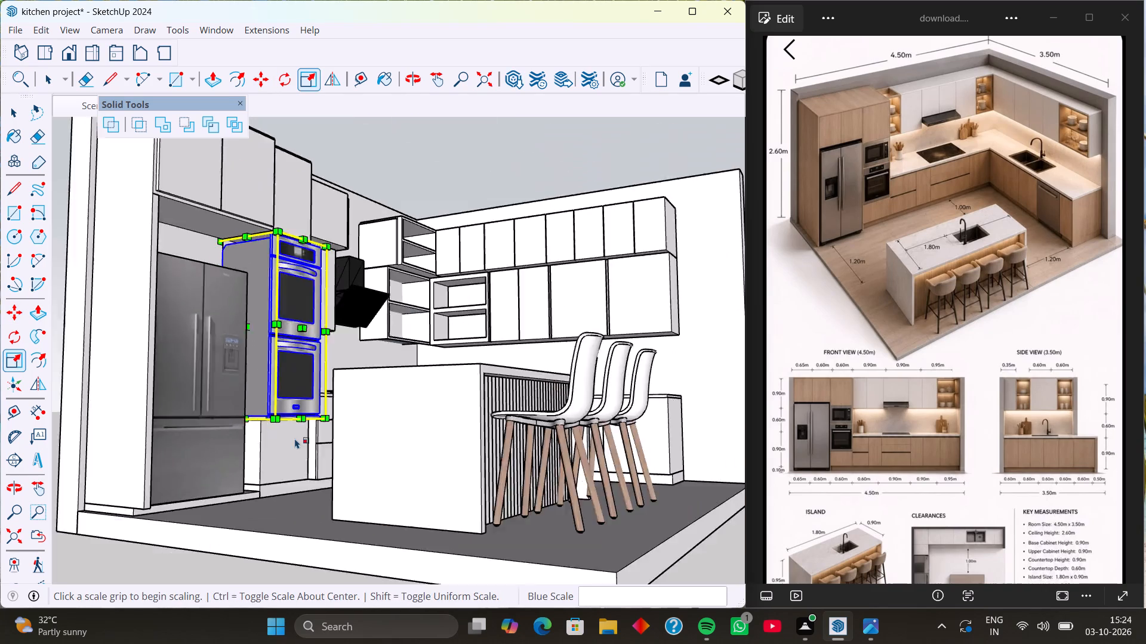
pyautogui.moveTo(301, 438); pyautogui.dragTo(209, 439, button='middle')
pyautogui.scroll(-1, 219, 438)
pyautogui.press('space')
pyautogui.click(101, 426)
# Examine the fitted double wall oven and its surroundings against the kitchen reference image.
pyautogui.scroll(-3, 248, 412)
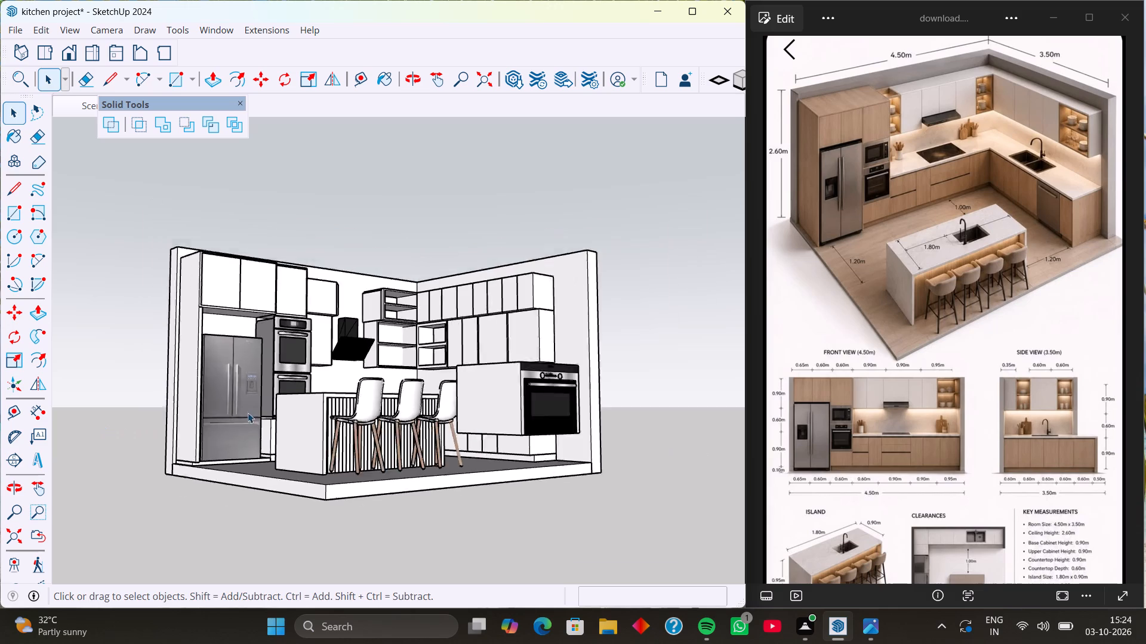
pyautogui.scroll(-2, 248, 413)
pyautogui.moveTo(318, 407); pyautogui.dragTo(199, 476, button='middle')
pyautogui.scroll(1, 236, 484)
pyautogui.moveTo(338, 429); pyautogui.dragTo(271, 453, button='middle')
pyautogui.scroll(7, 331, 360)
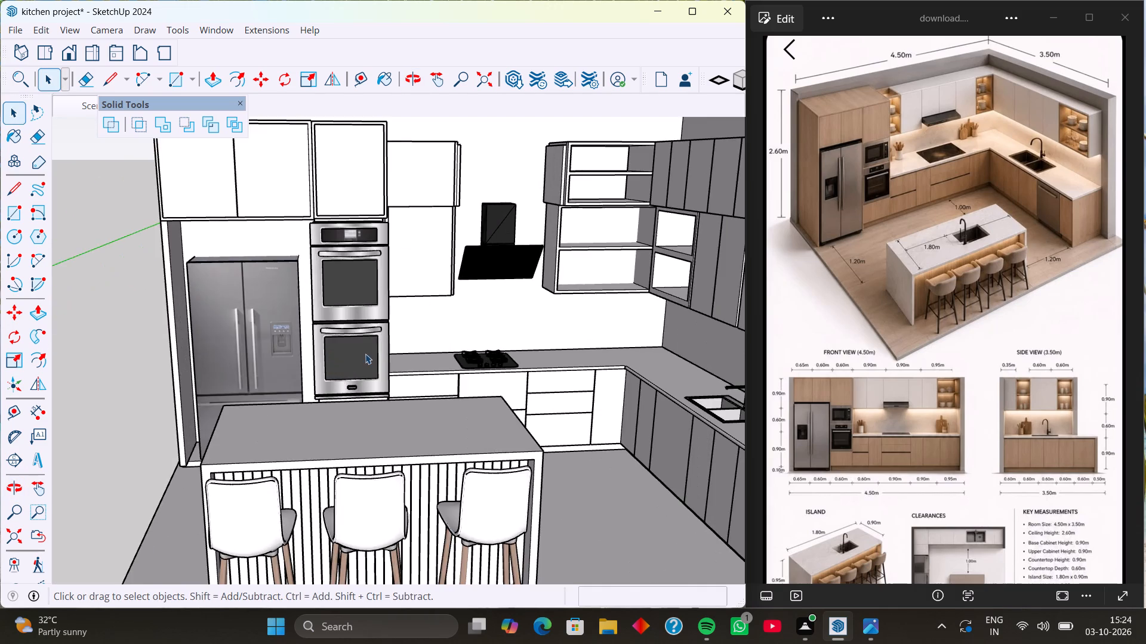
pyautogui.scroll(-3, 365, 354)
pyautogui.moveTo(378, 391); pyautogui.dragTo(418, 450, button='middle')
pyautogui.scroll(3, 403, 343)
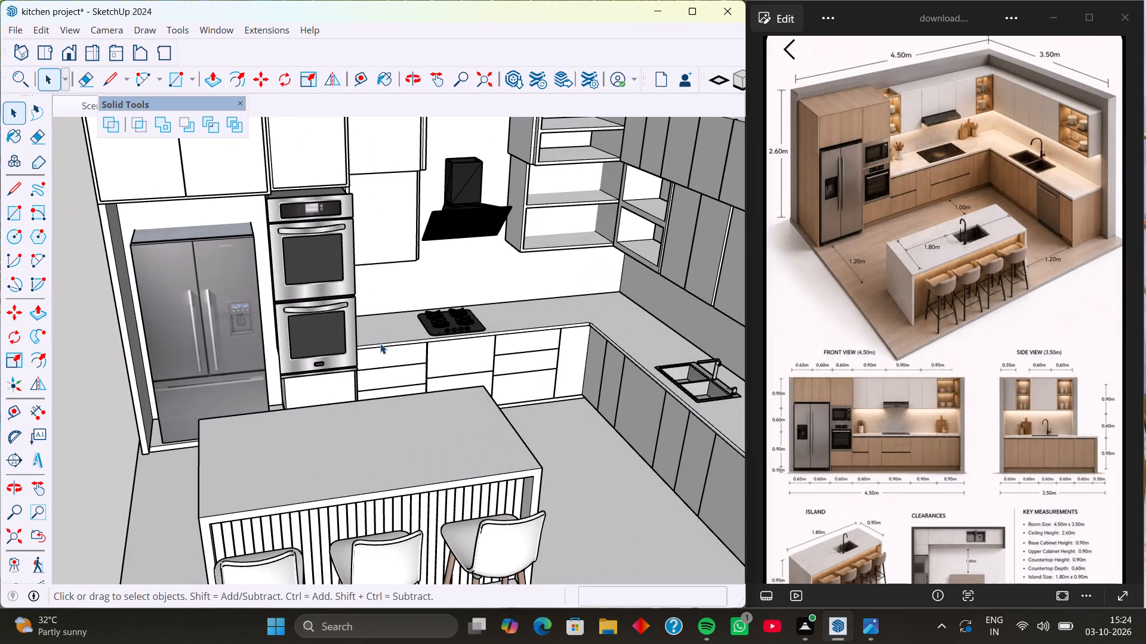
# Examine the kitchen model from several distances and angles, including the oven niche, island, counters and wall cabinets.
pyautogui.scroll(-4, 377, 346)
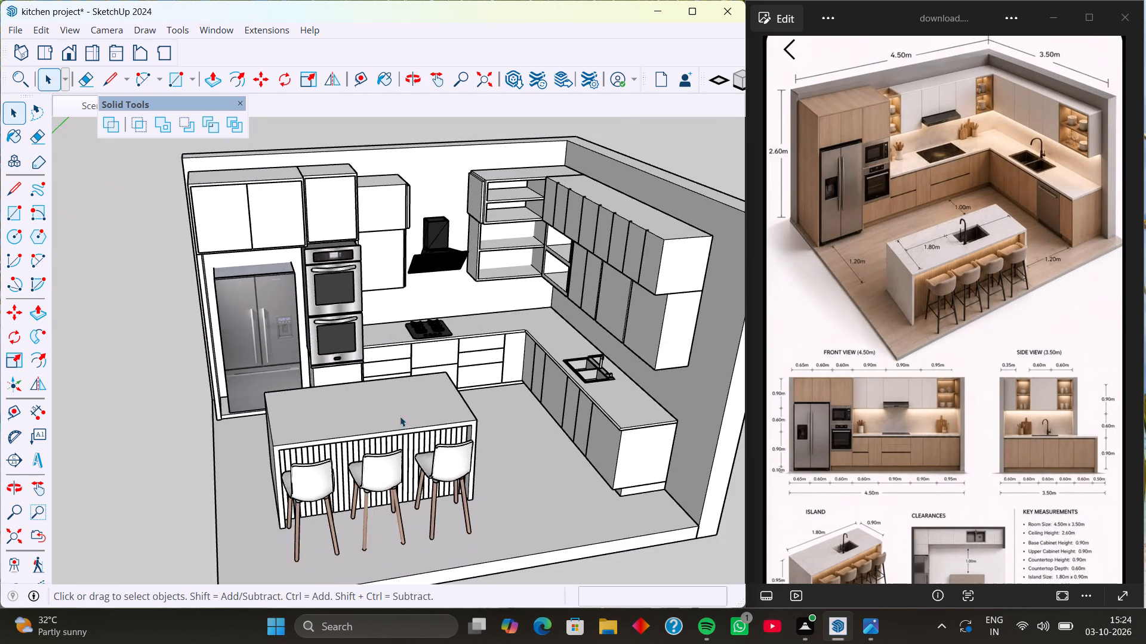
pyautogui.moveTo(400, 416); pyautogui.dragTo(349, 371, button='middle')
pyautogui.scroll(-2, 344, 372)
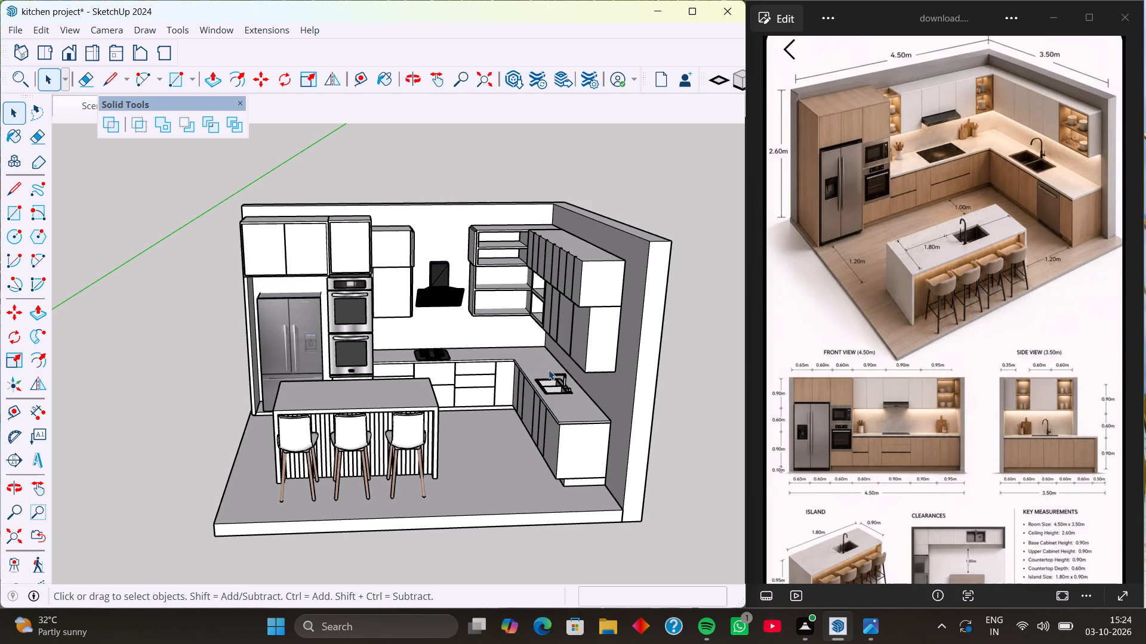
pyautogui.scroll(-5, 544, 394)
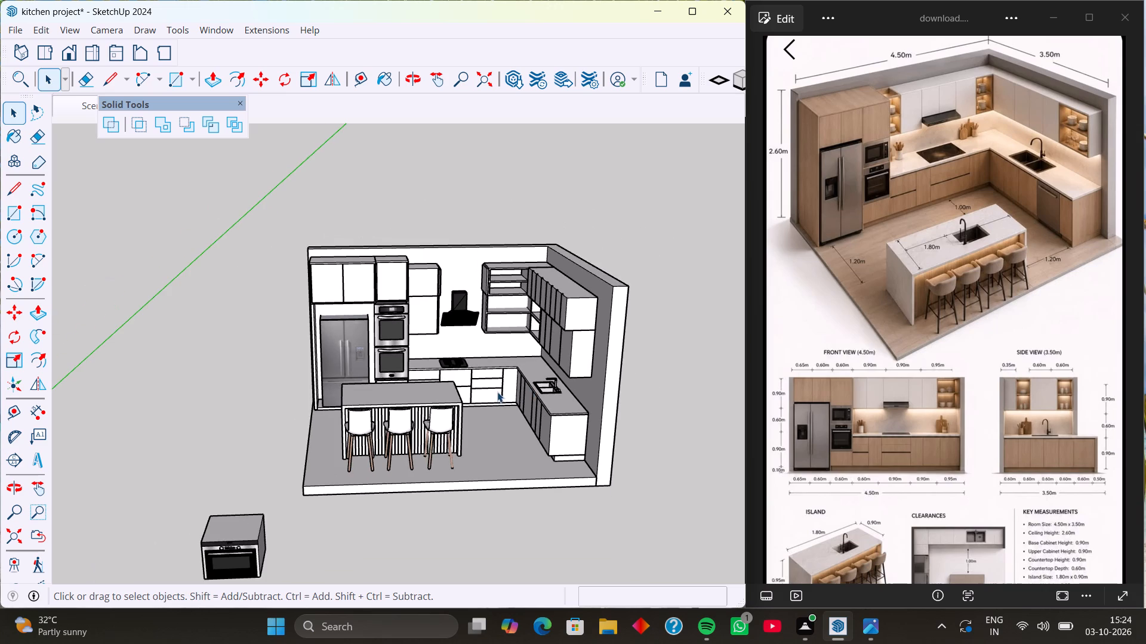
pyautogui.scroll(9, 415, 423)
pyautogui.scroll(3, 427, 364)
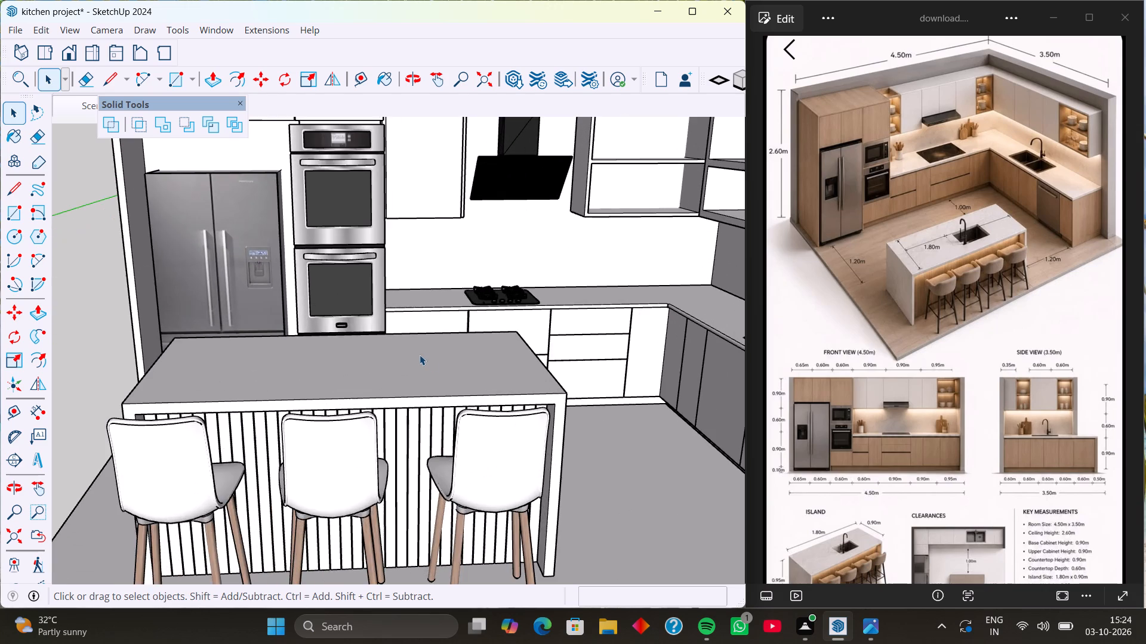
pyautogui.scroll(-2, 420, 358)
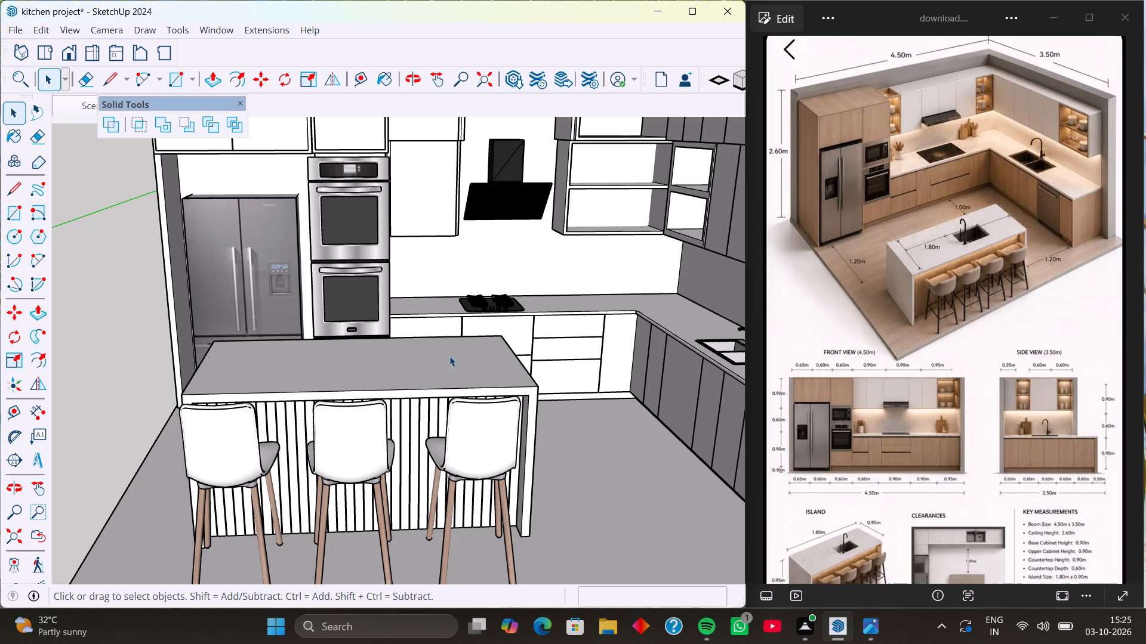
pyautogui.scroll(-1, 586, 307)
pyautogui.moveTo(544, 208); pyautogui.dragTo(523, 209, button='middle')
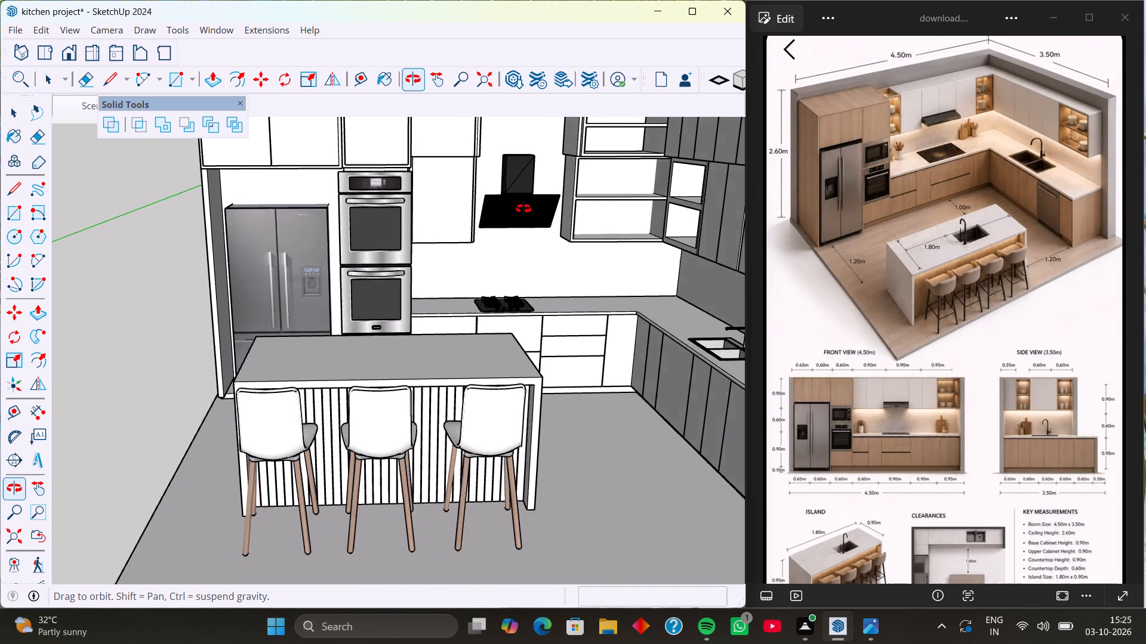
pyautogui.moveTo(523, 209); pyautogui.dragTo(453, 200, button='middle')
pyautogui.moveTo(564, 222); pyautogui.dragTo(513, 218, button='middle')
pyautogui.scroll(1, 513, 218)
pyautogui.moveTo(576, 226); pyautogui.dragTo(618, 156, button='middle')
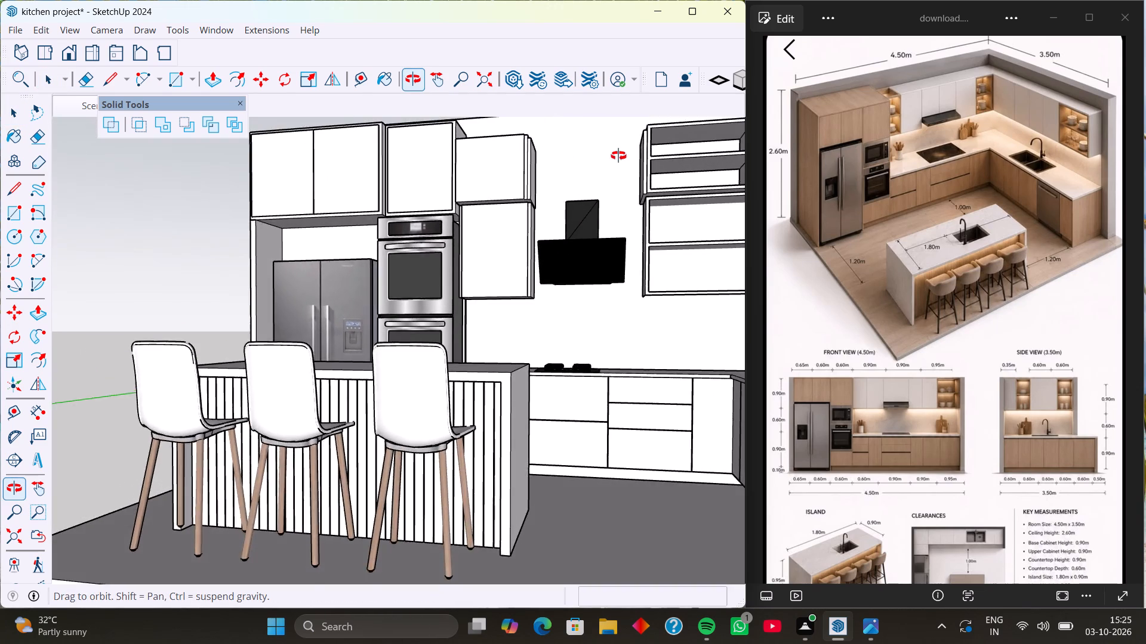
pyautogui.moveTo(618, 156); pyautogui.dragTo(631, 305, button='middle')
# Delete the spare single oven standing on its own outside the kitchen floor slab.
pyautogui.scroll(-6, 605, 247)
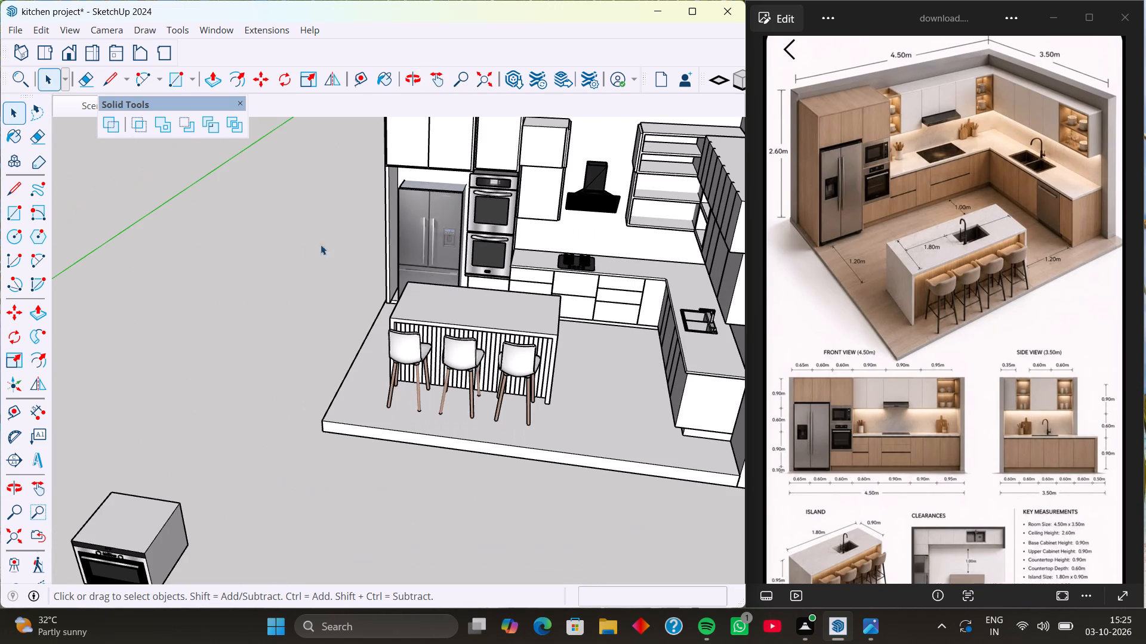
pyautogui.scroll(-3, 430, 311)
pyautogui.click(237, 445)
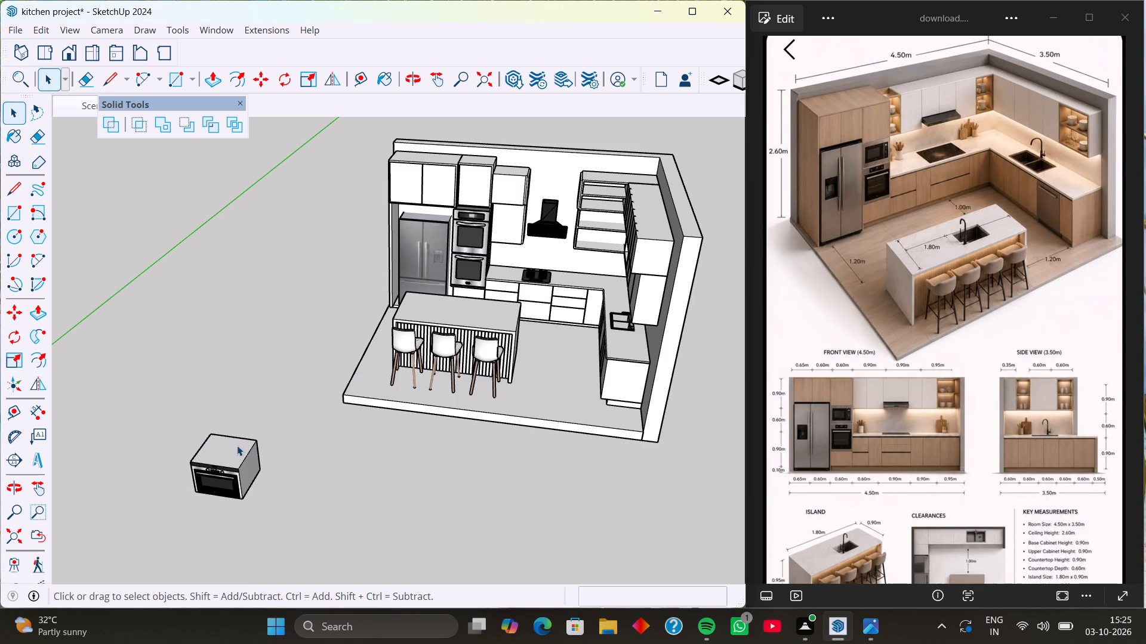
pyautogui.press('Delete')
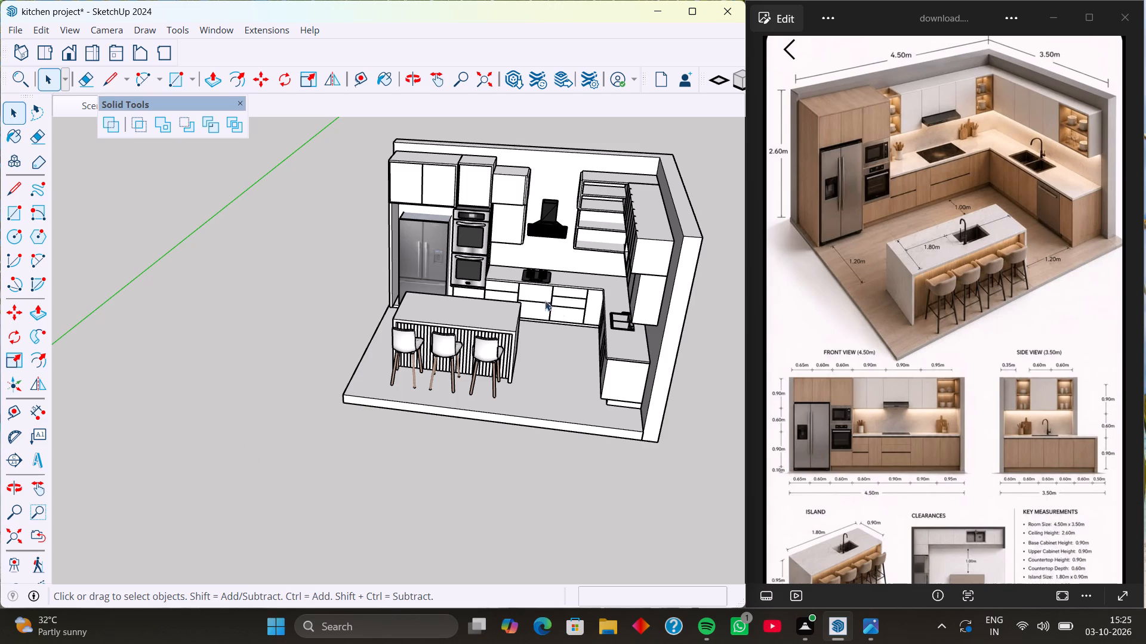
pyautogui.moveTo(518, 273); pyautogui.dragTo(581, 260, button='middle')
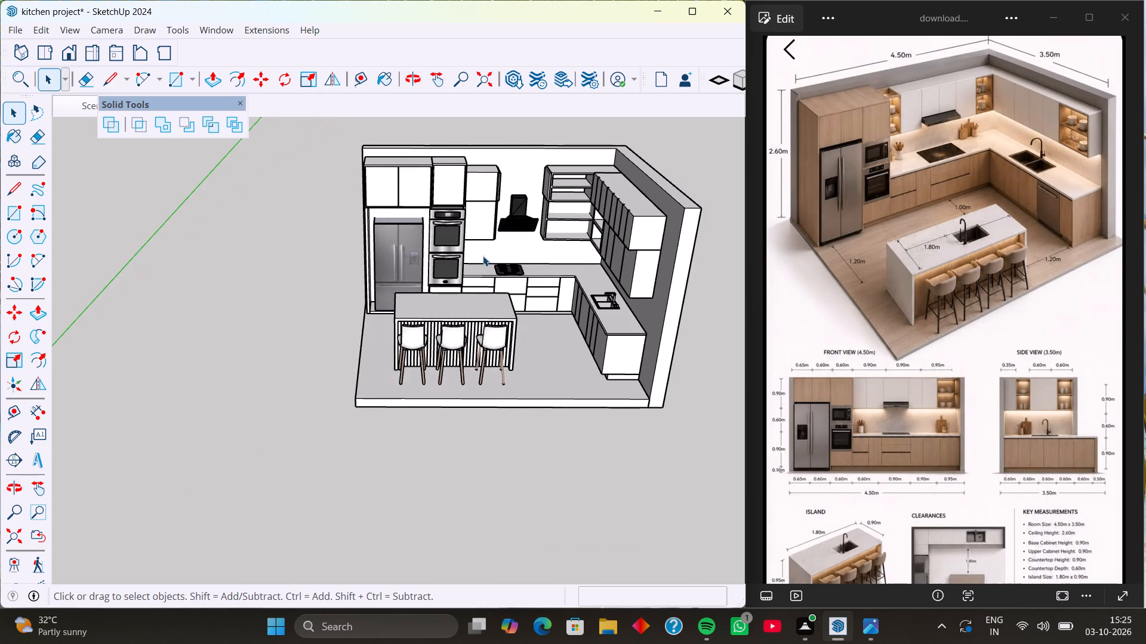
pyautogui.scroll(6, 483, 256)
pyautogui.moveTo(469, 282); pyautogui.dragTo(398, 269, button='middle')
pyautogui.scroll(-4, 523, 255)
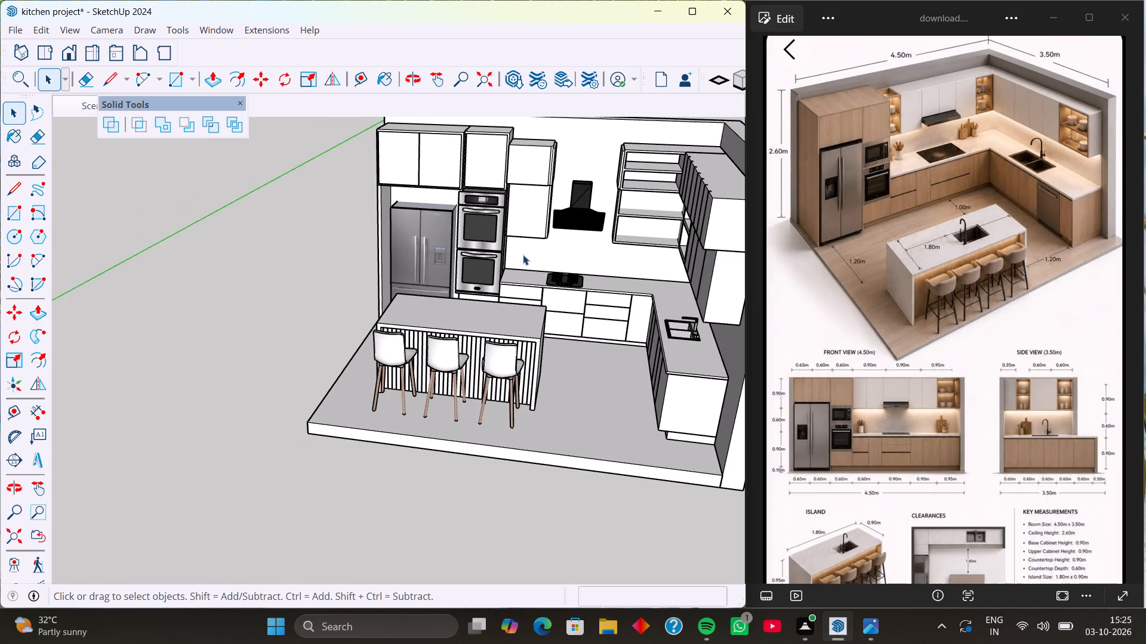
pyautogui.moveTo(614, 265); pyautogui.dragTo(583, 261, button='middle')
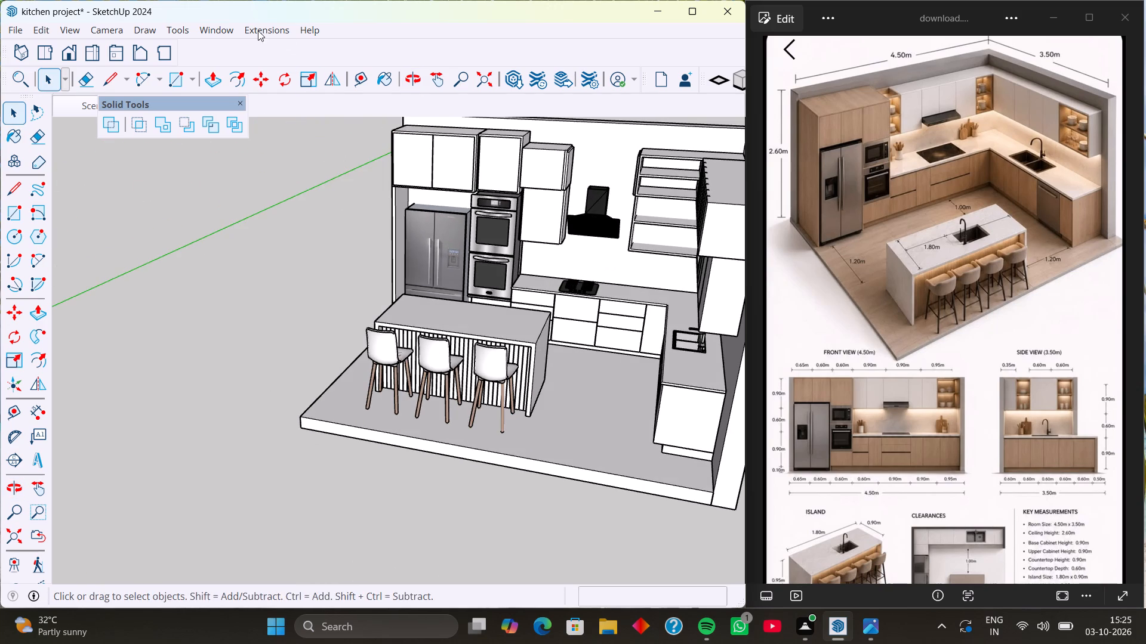
# Open 3D Warehouse and search its models for "kitchen bowls".
pyautogui.click(230, 28)
pyautogui.click(270, 141)
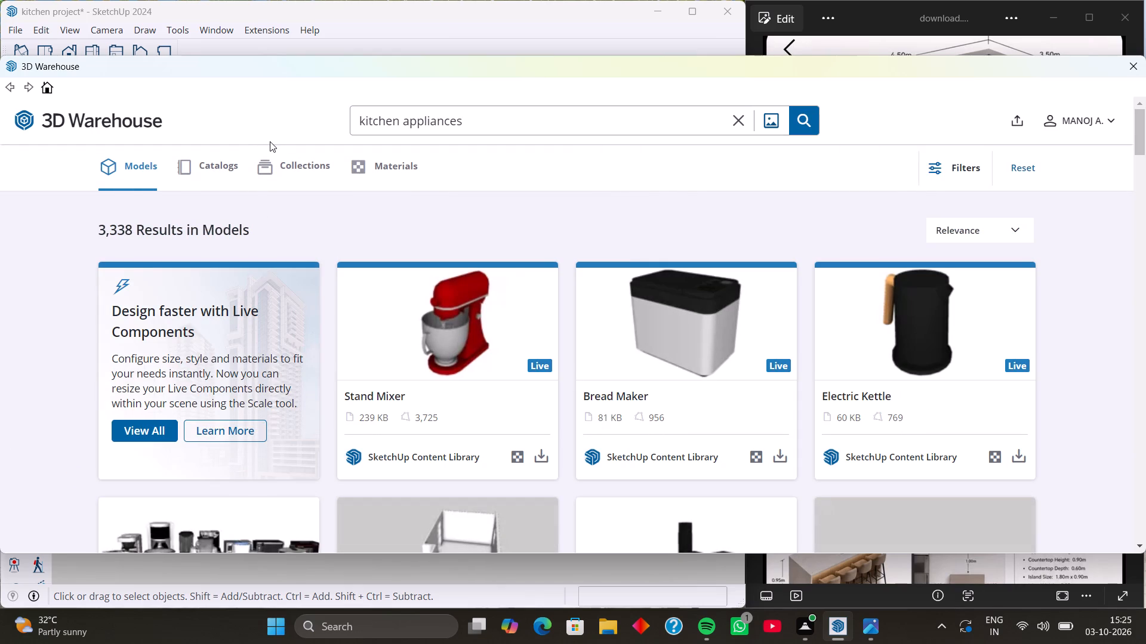
pyautogui.click(488, 124)
pyautogui.press('BackSpace')
pyautogui.press('BackSpace')
pyautogui.press('BackSpace')
pyautogui.press('BackSpace')
pyautogui.press('BackSpace')
pyautogui.press('BackSpace')
pyautogui.press('BackSpace')
pyautogui.press('BackSpace')
pyautogui.press('BackSpace')
pyautogui.press('BackSpace')
pyautogui.press('BackSpace')
pyautogui.press('BackSpace')
pyautogui.press('BackSpace')
pyautogui.press('BackSpace')
pyautogui.press('BackSpace')
pyautogui.press('BackSpace')
pyautogui.press('BackSpace')
pyautogui.press('BackSpace')
pyautogui.press('BackSpace')
pyautogui.press('BackSpace')
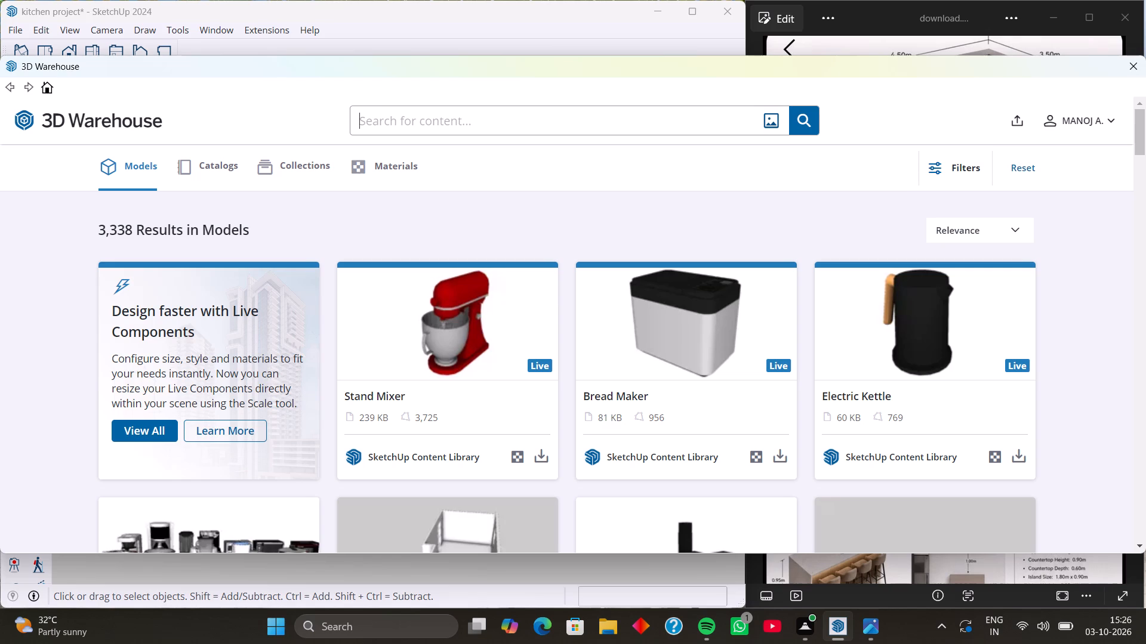
pyautogui.write('ki')
pyautogui.write('tc')
pyautogui.press('h')
pyautogui.write('en')
pyautogui.press('space')
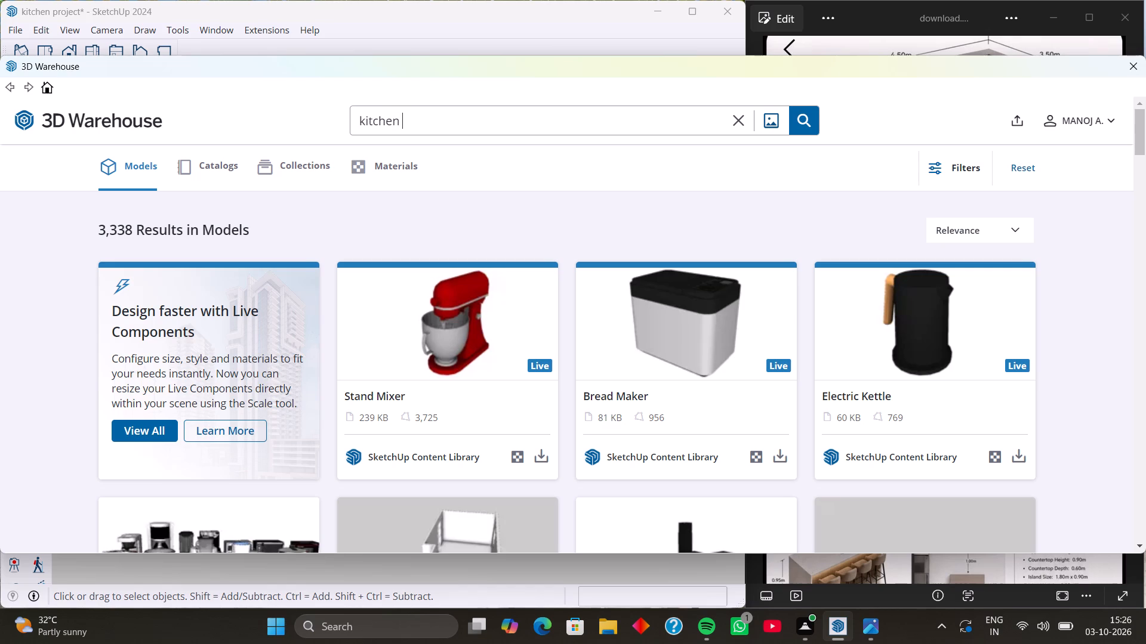
pyautogui.write('bo')
pyautogui.press('w')
pyautogui.press('l')
pyautogui.press('s')
pyautogui.press('Return')
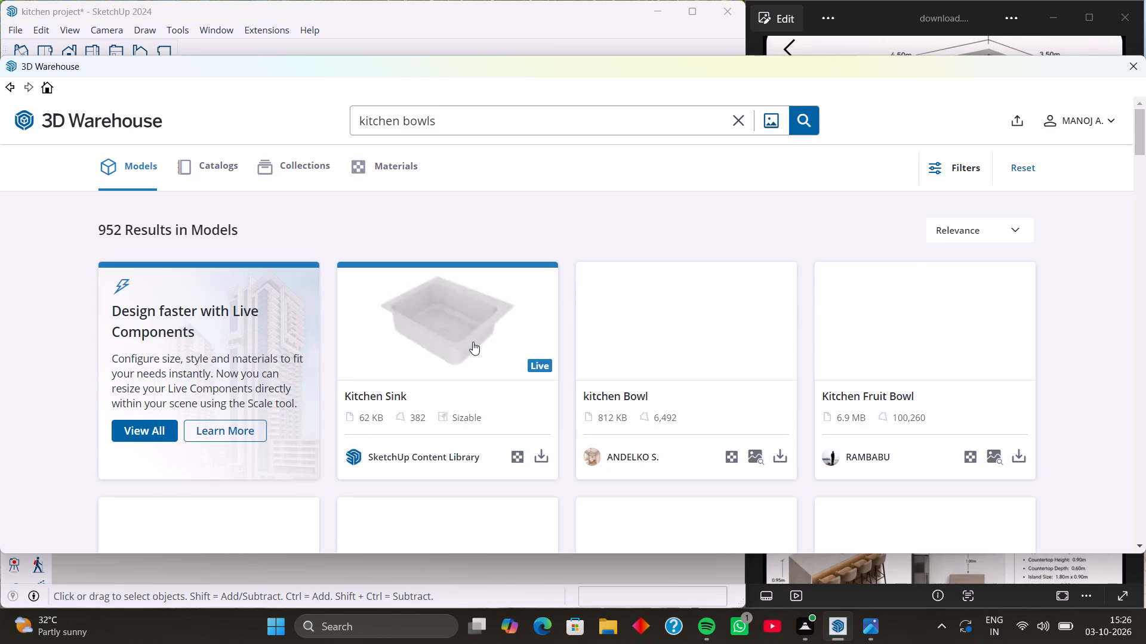
# Browse the kitchen bowls results for suitable bowl models, and clear the search term.
pyautogui.scroll(-6, 473, 342)
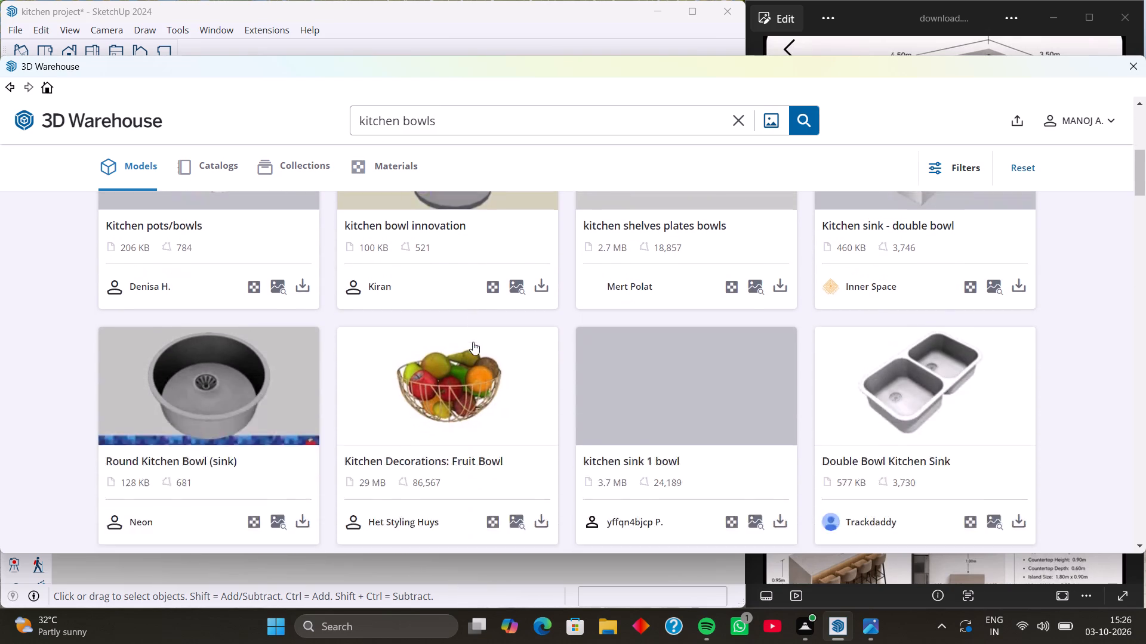
pyautogui.scroll(-5, 473, 342)
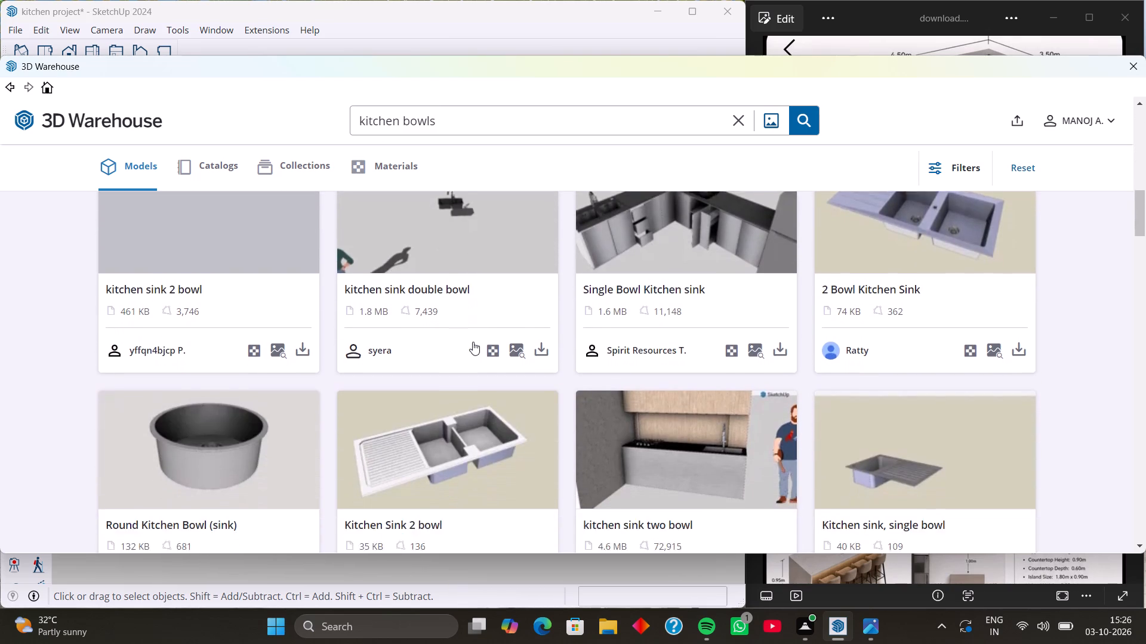
pyautogui.scroll(-8, 473, 342)
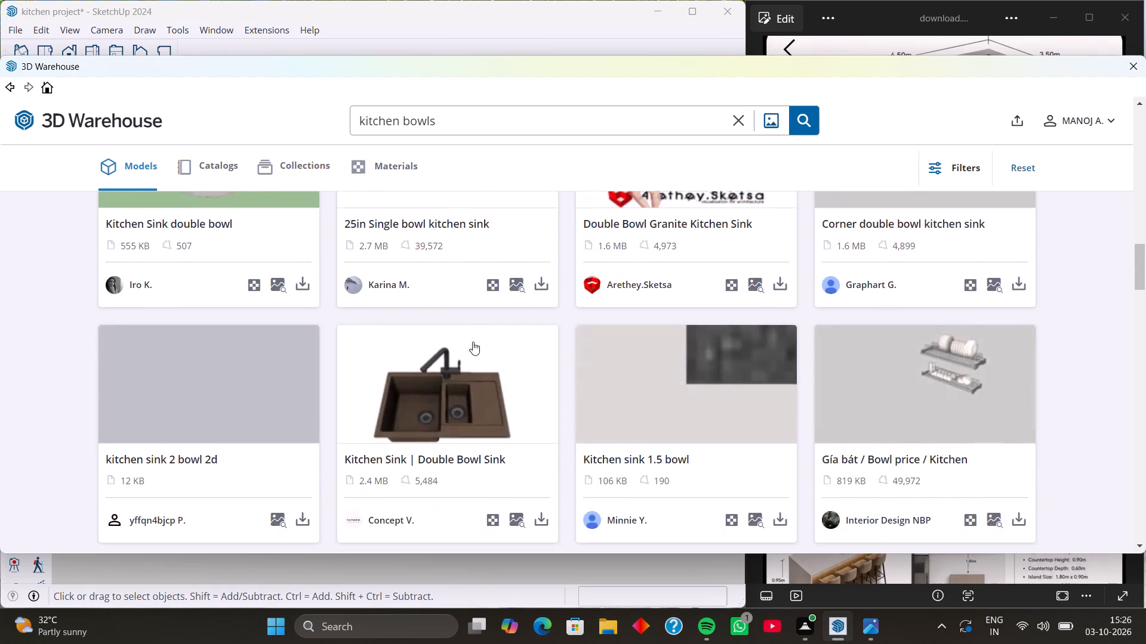
pyautogui.scroll(-7, 473, 342)
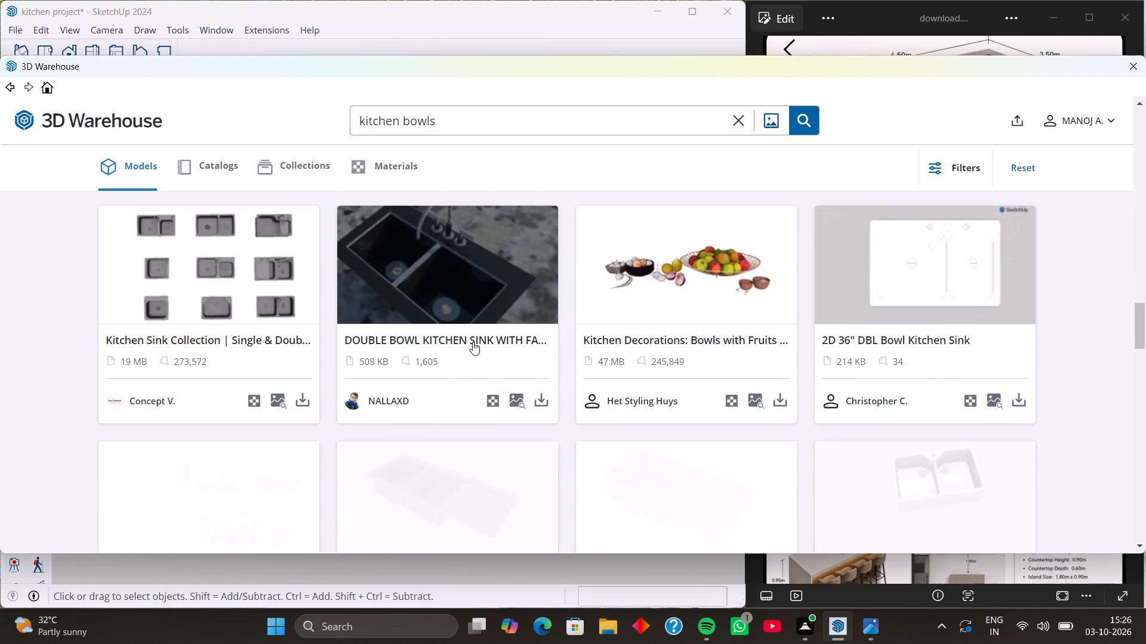
pyautogui.scroll(-11, 473, 342)
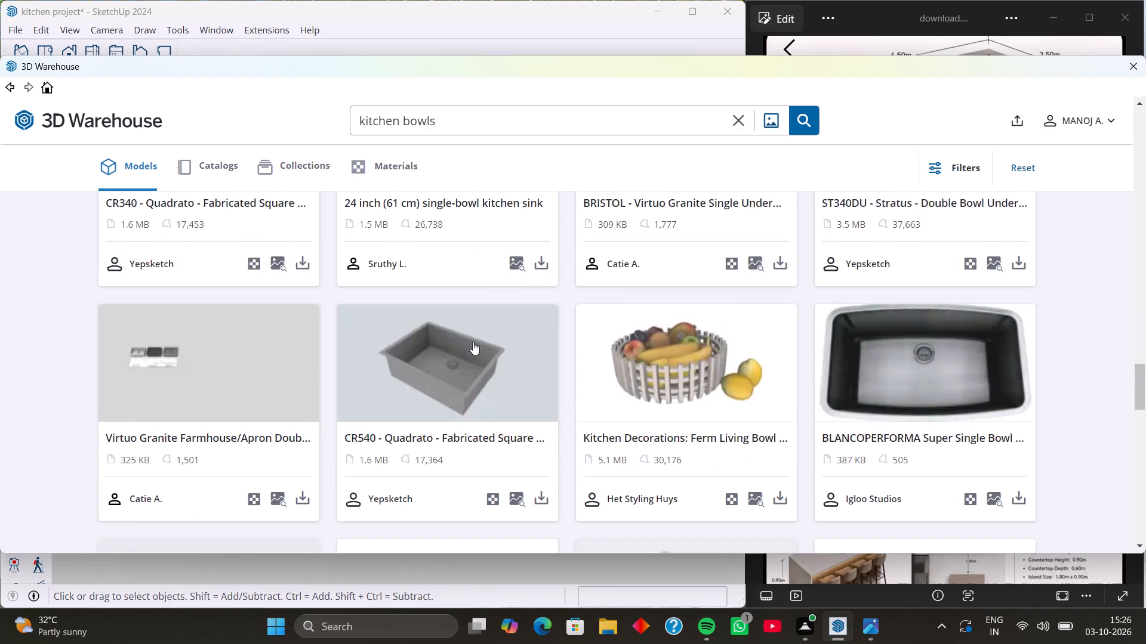
pyautogui.scroll(-18, 473, 342)
pyautogui.scroll(2, 473, 342)
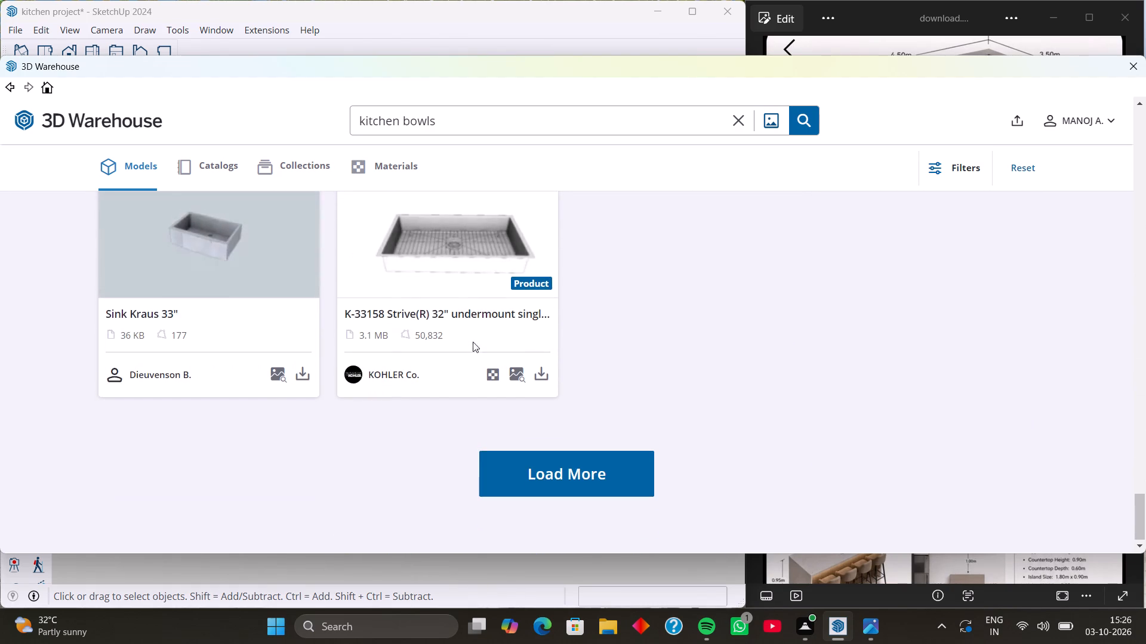
pyautogui.scroll(11, 473, 342)
pyautogui.click(745, 120)
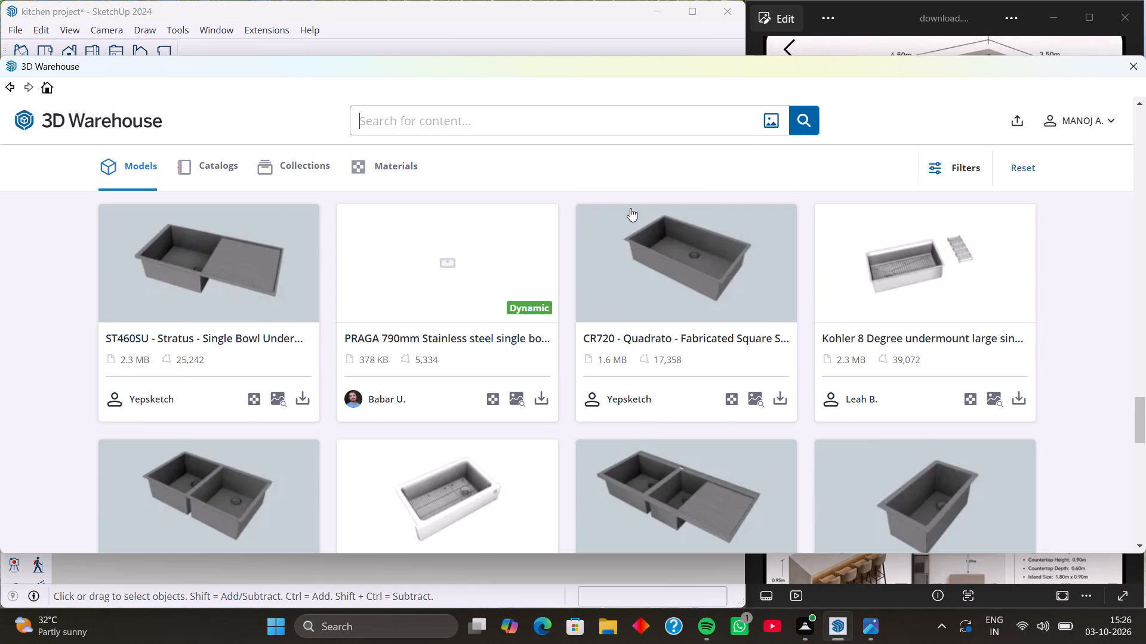
# Switch to the reference image in Photos and examine the countertop accessories and the items on the open shelves.
pyautogui.click(884, 28)
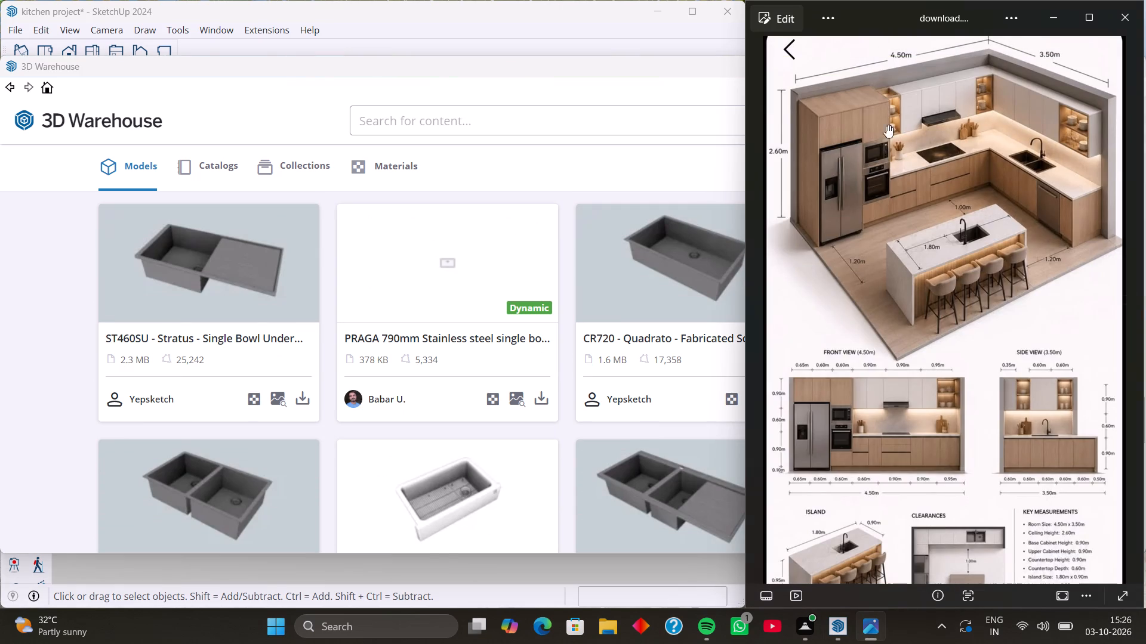
pyautogui.scroll(14, 1072, 122)
pyautogui.scroll(-4, 1087, 124)
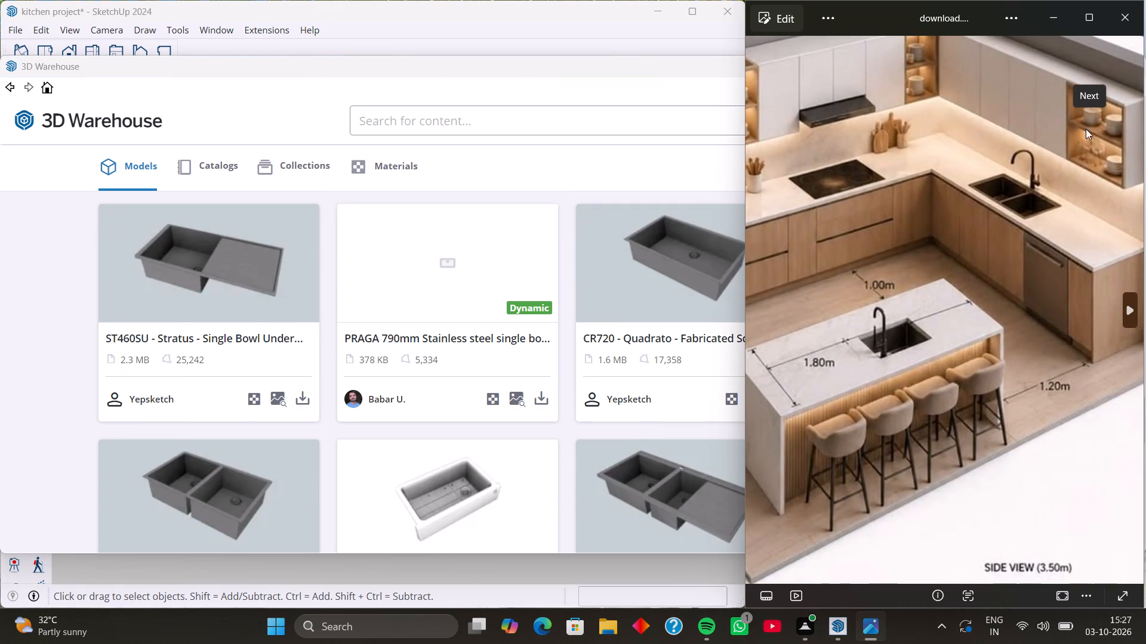
pyautogui.scroll(-8, 1093, 147)
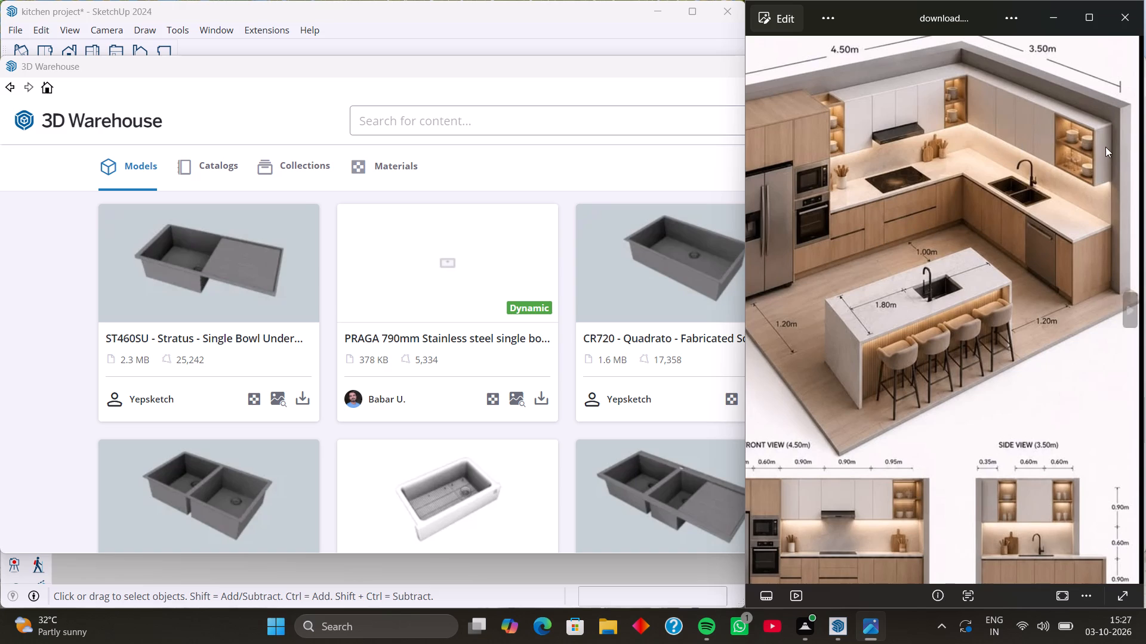
pyautogui.scroll(-2, 1070, 147)
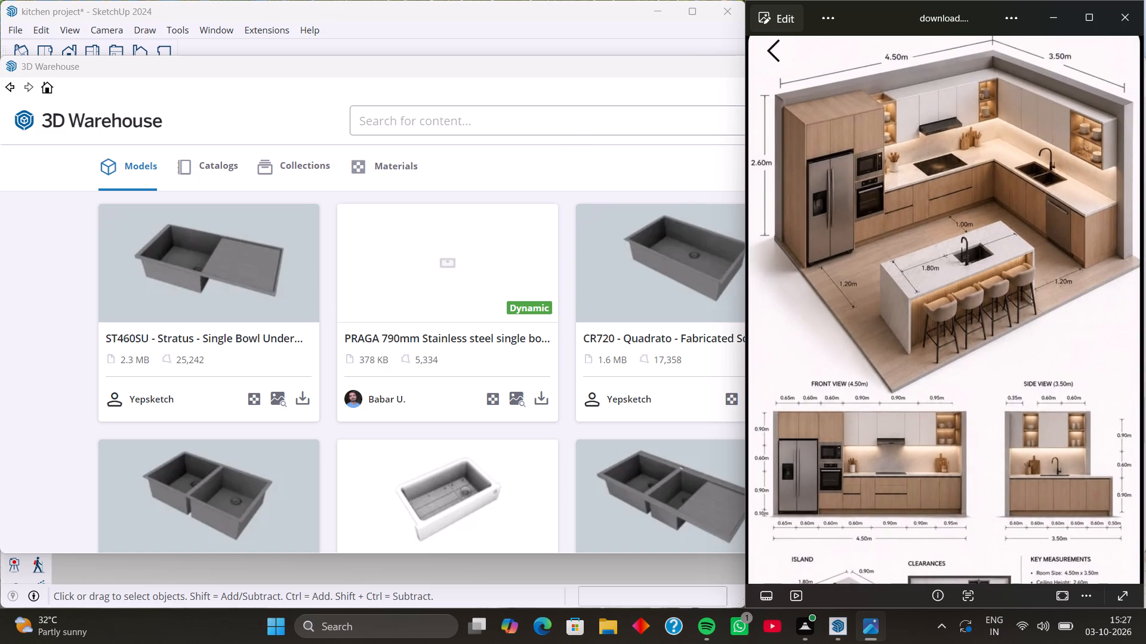
# Switch back to 3D Warehouse and search its models for "utensils".
pyautogui.click(517, 126)
pyautogui.press('u')
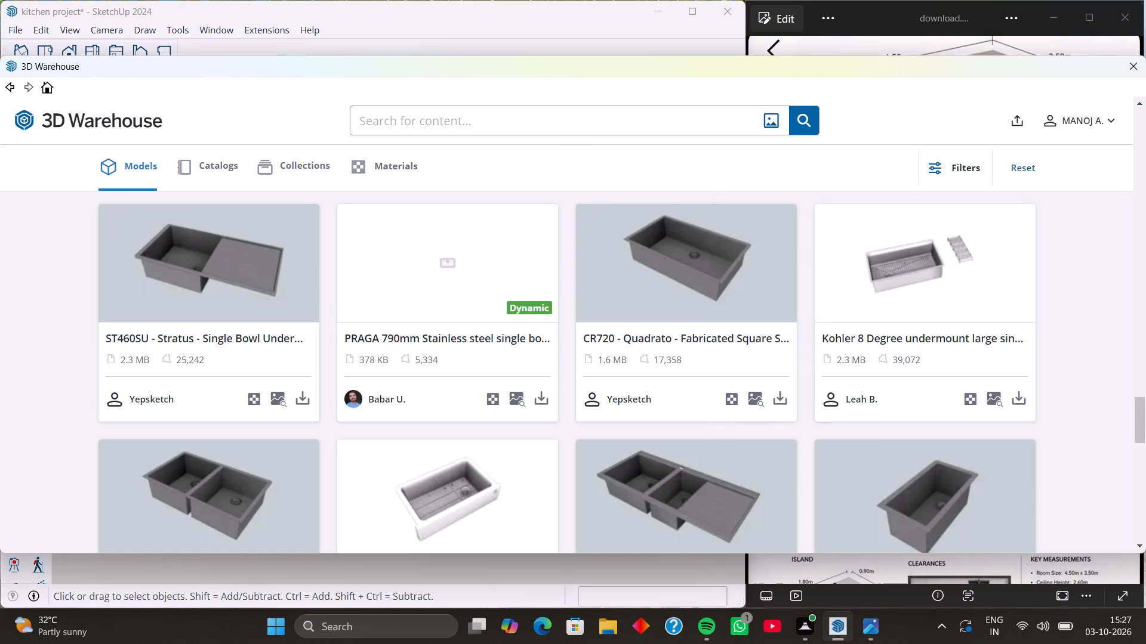
pyautogui.press('t')
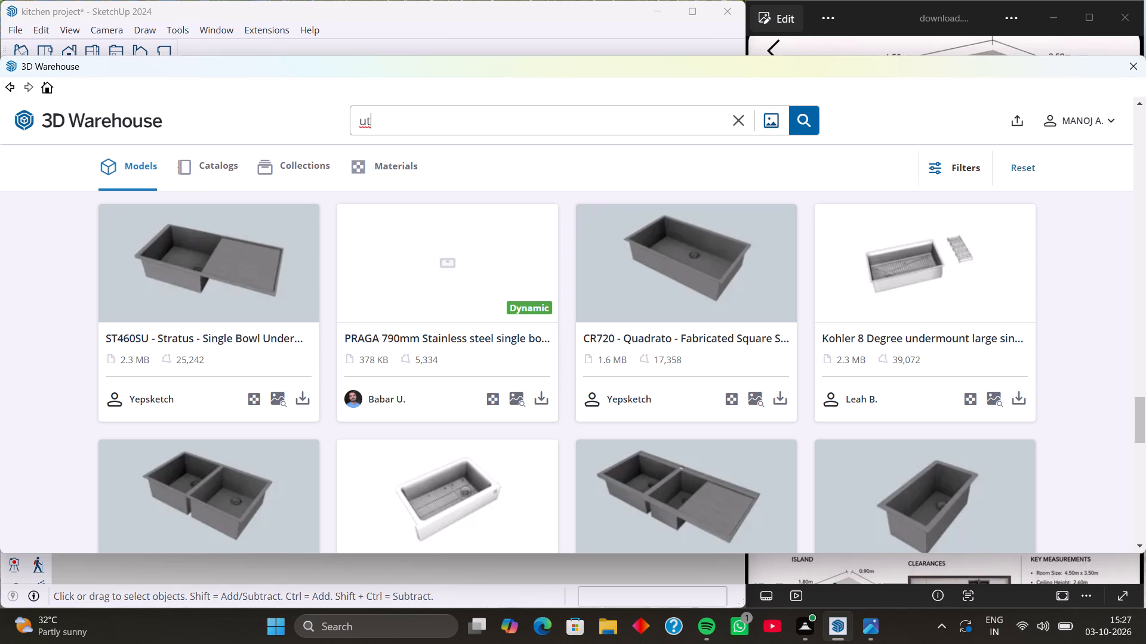
pyautogui.press('a')
pyautogui.press('n')
pyautogui.press('BackSpace')
pyautogui.press('BackSpace')
pyautogui.write('en')
pyautogui.write('si')
pyautogui.press('l')
pyautogui.press('s')
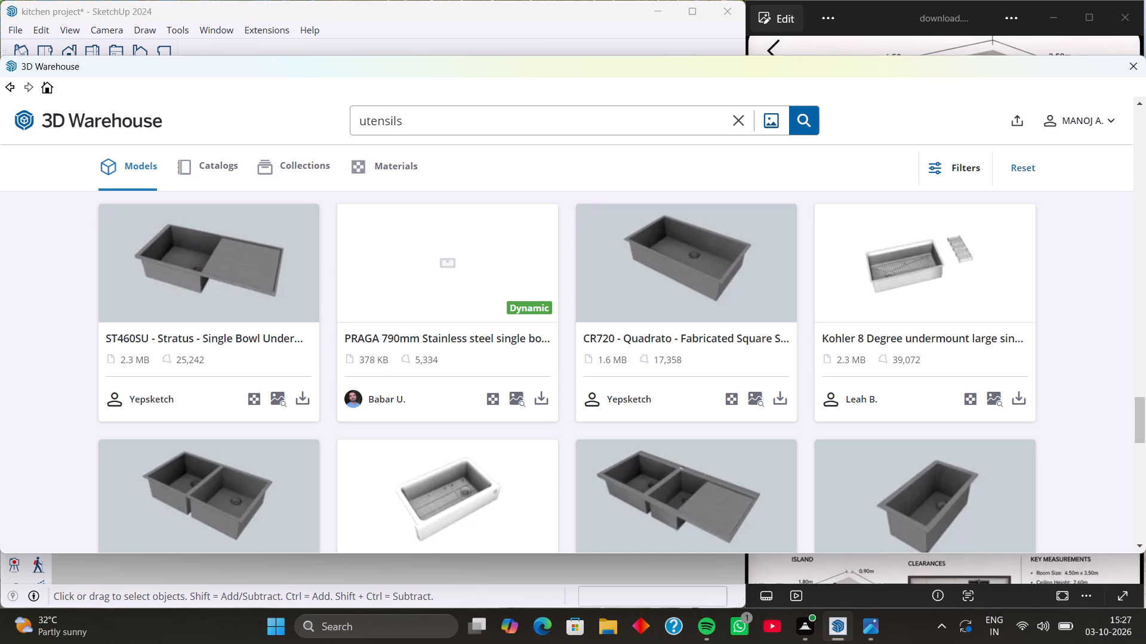
pyautogui.press('Return')
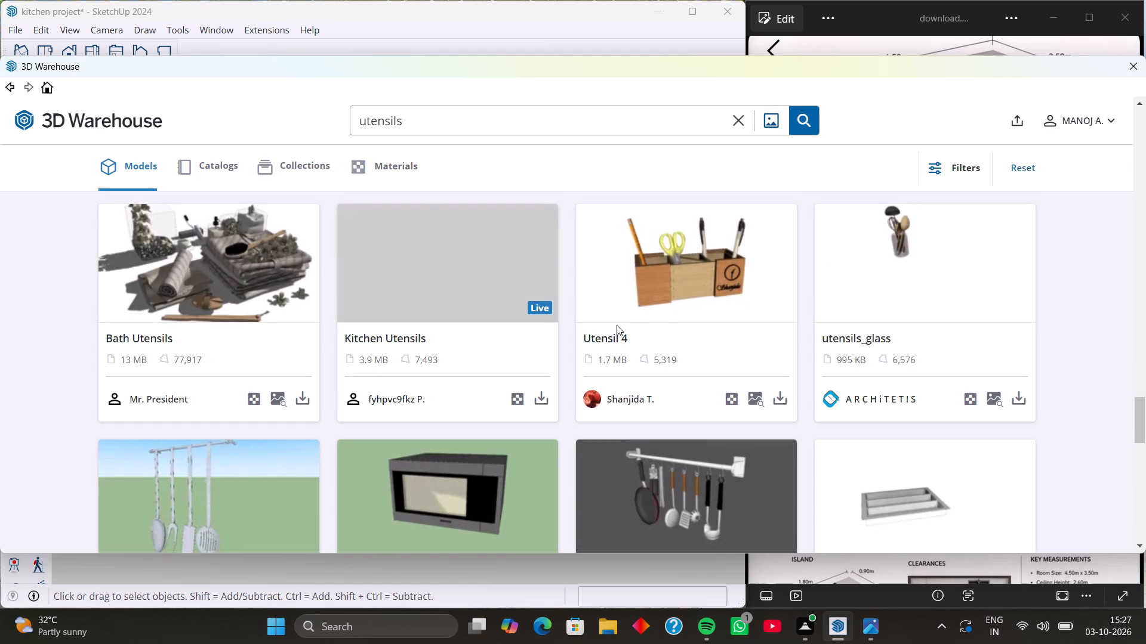
# Browse the utensils results and compare them with the countertop accessories in the reference image to choose a suitable model.
pyautogui.scroll(-3, 547, 353)
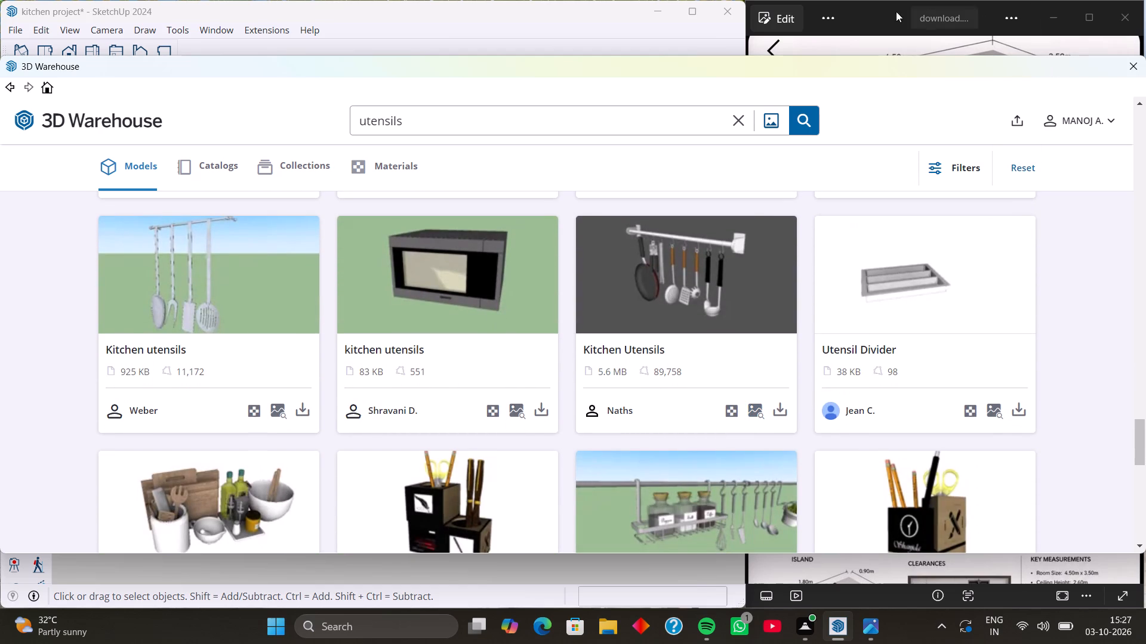
pyautogui.click(874, 14)
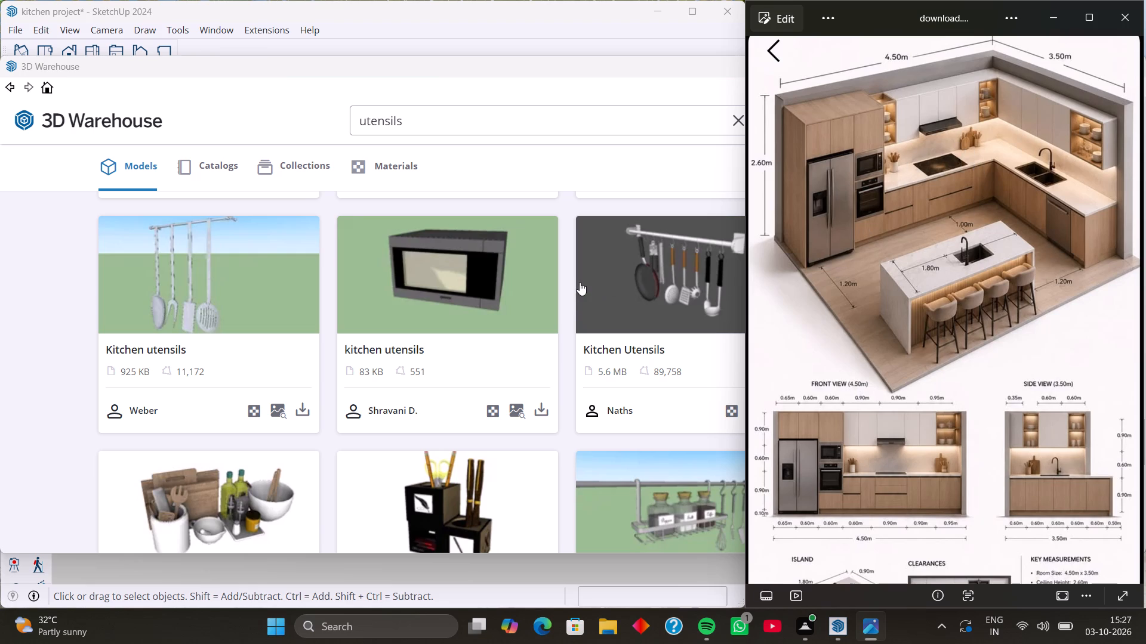
pyautogui.click(544, 388)
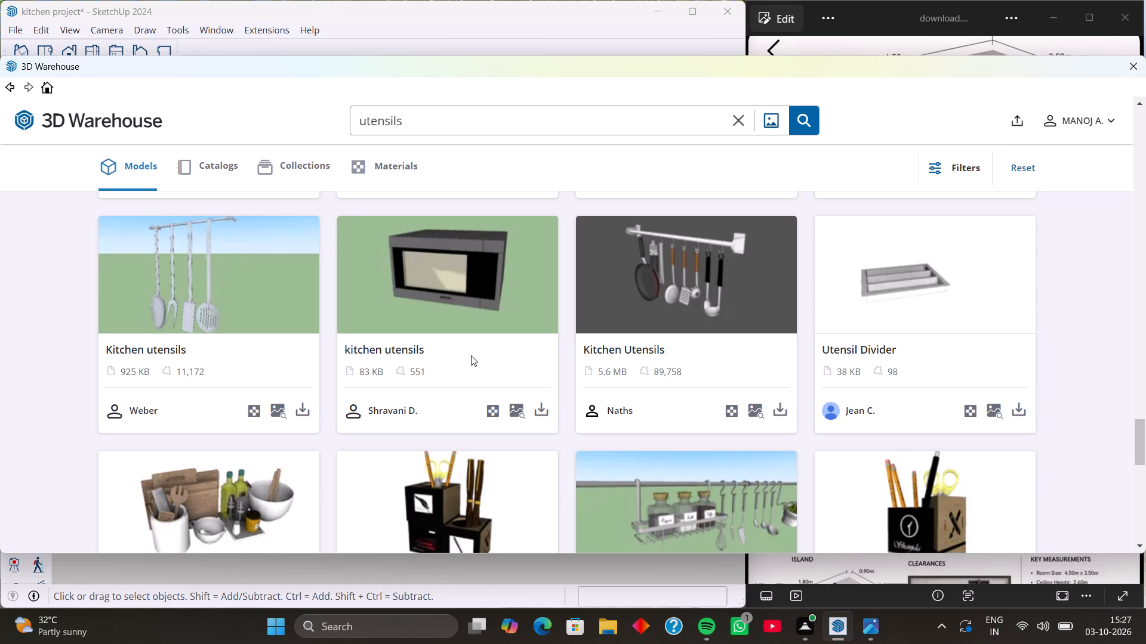
pyautogui.scroll(-1, 383, 379)
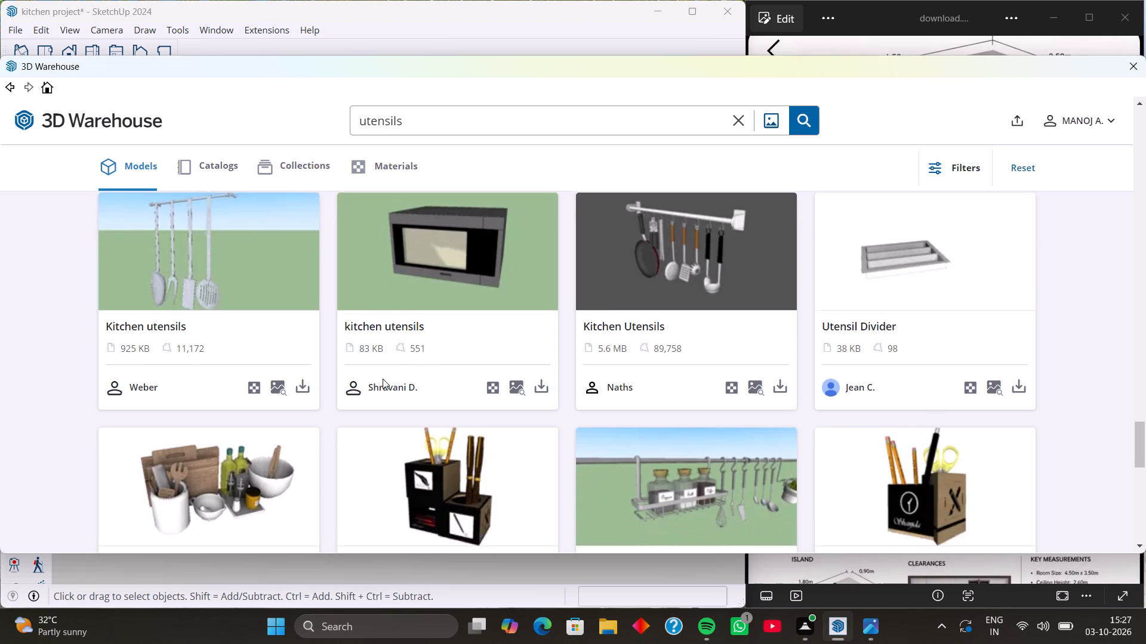
pyautogui.scroll(-3, 383, 379)
pyautogui.scroll(-4, 332, 402)
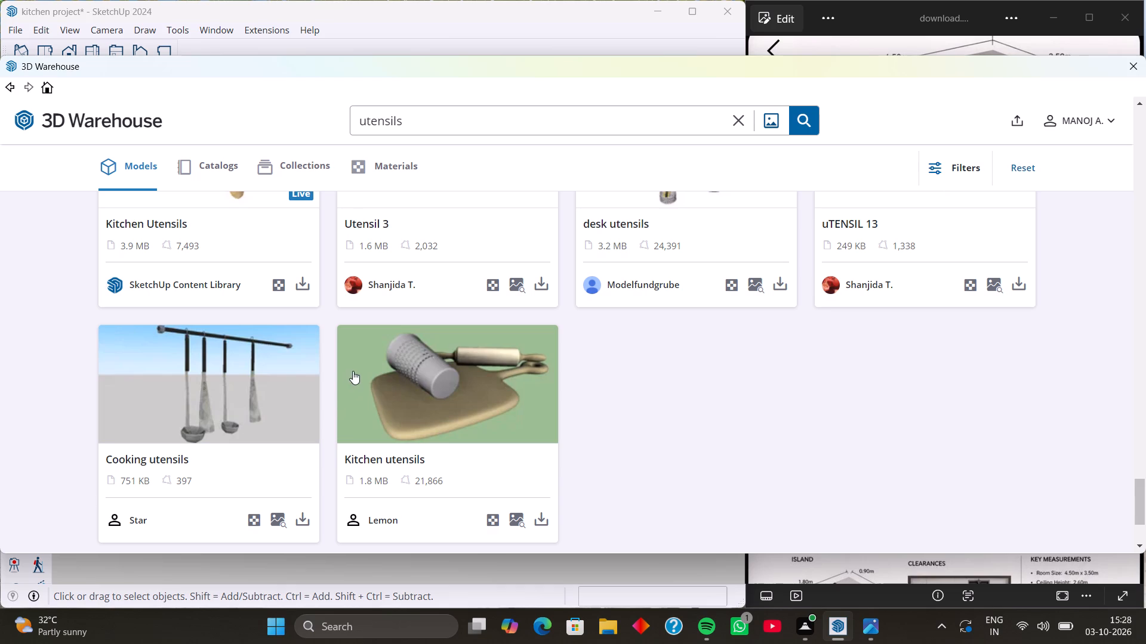
pyautogui.scroll(3, 474, 351)
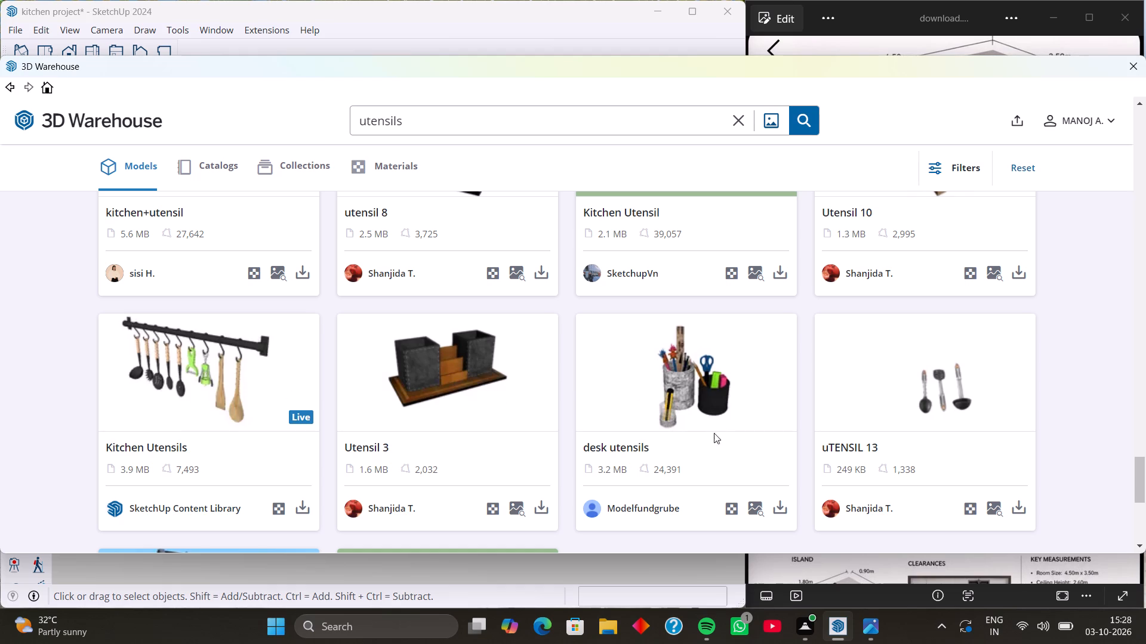
pyautogui.scroll(4, 686, 445)
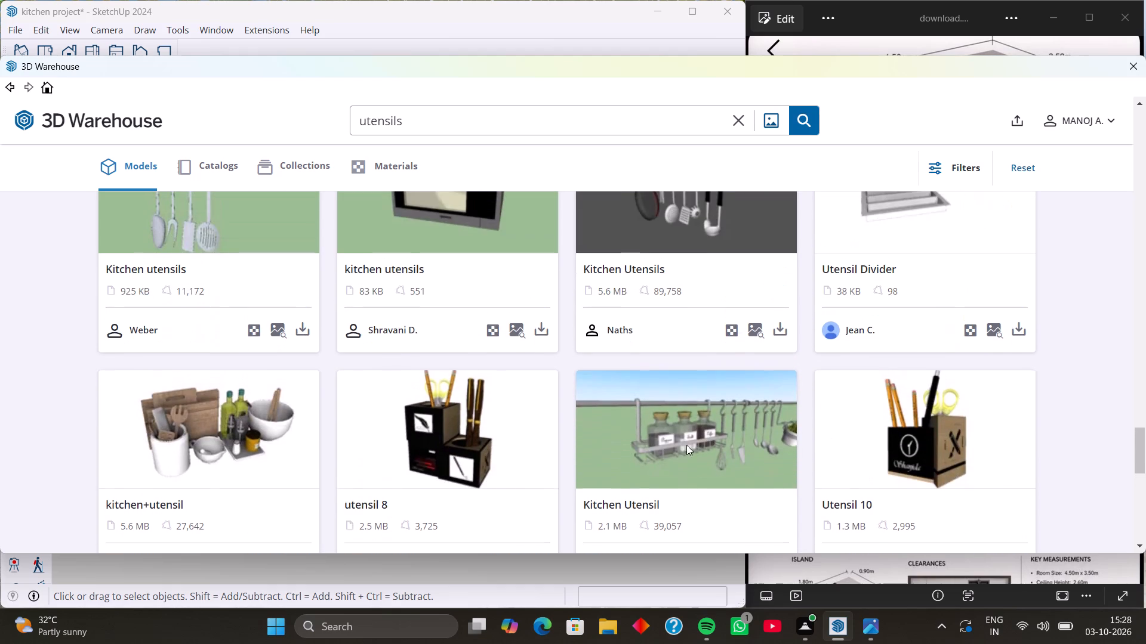
pyautogui.scroll(4, 683, 428)
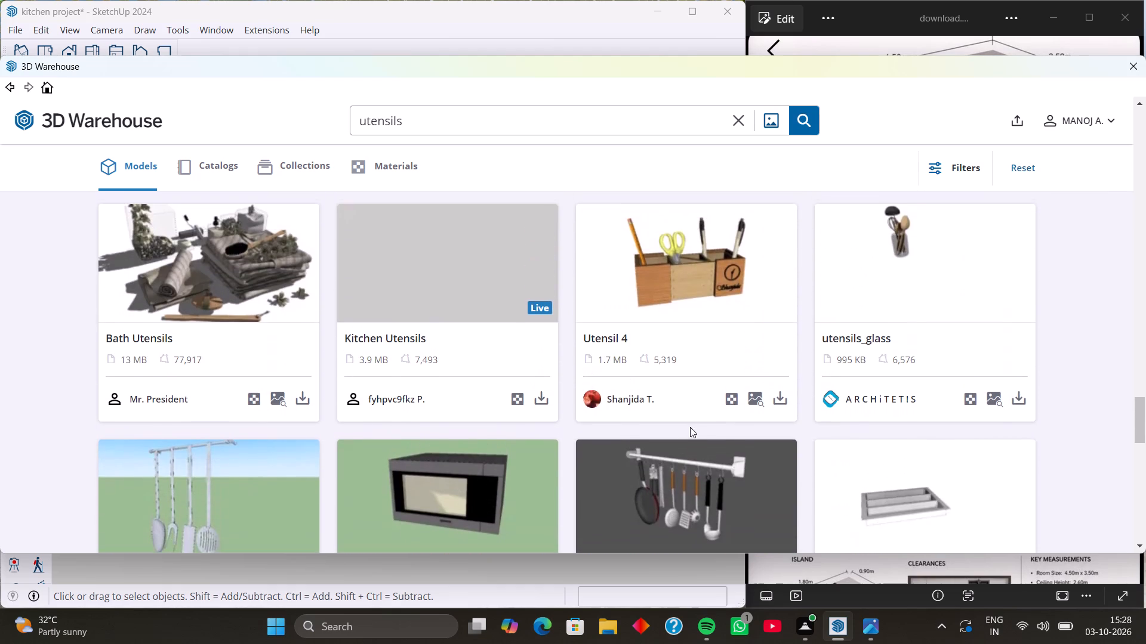
pyautogui.scroll(-4, 497, 389)
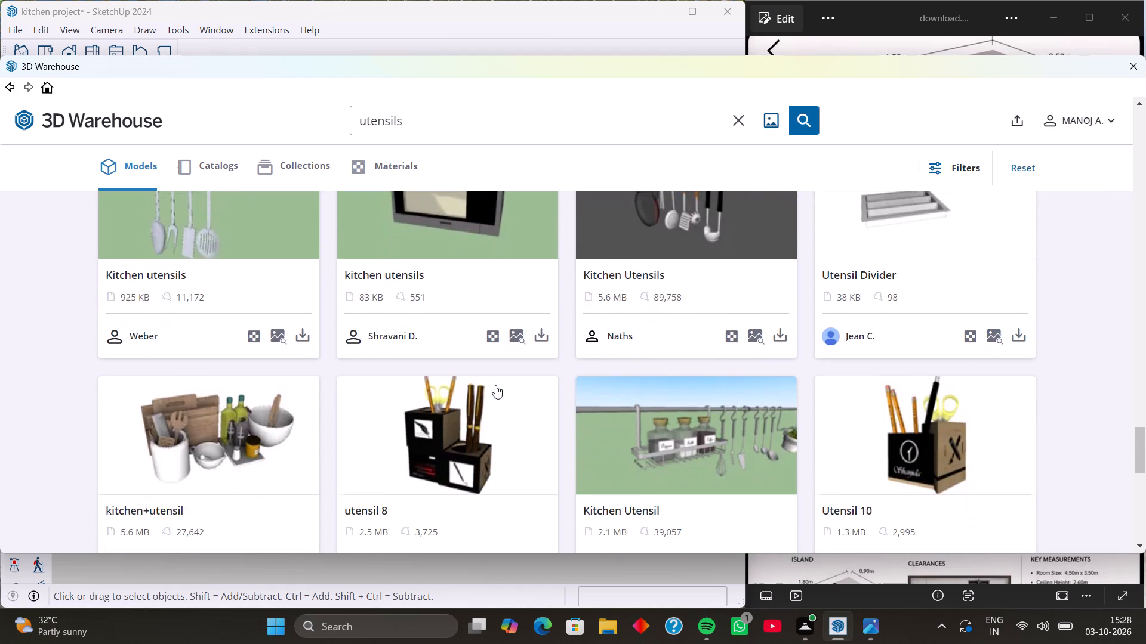
pyautogui.scroll(-2, 495, 385)
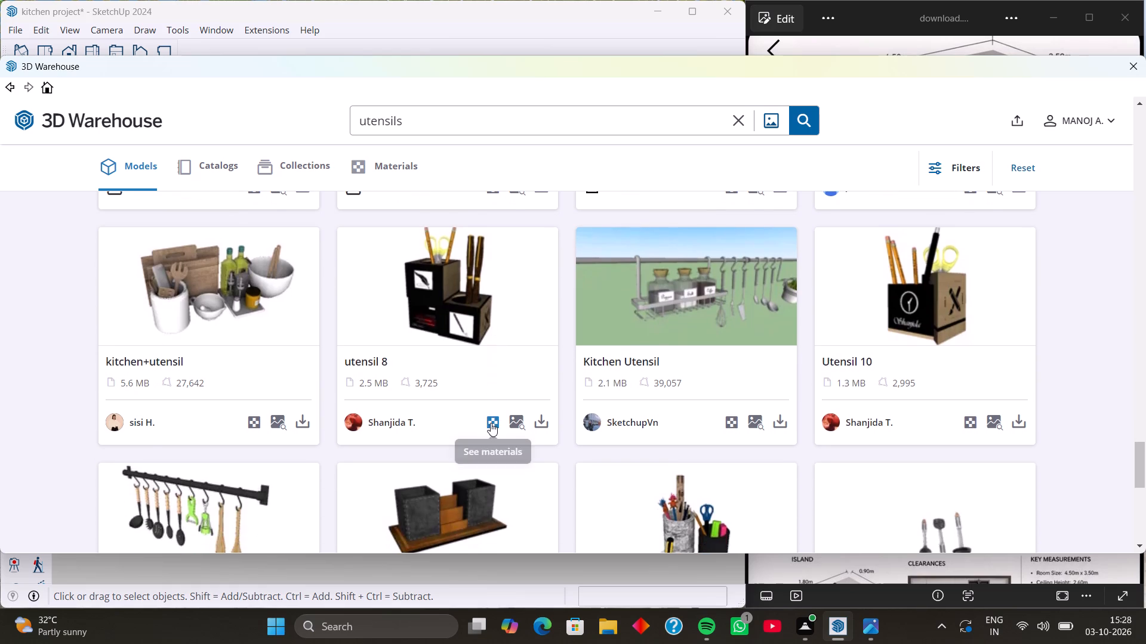
# Load the "utensil 8" model into the kitchen and place it on the back countertop between the oven tower and the cooktop.
pyautogui.click(541, 423)
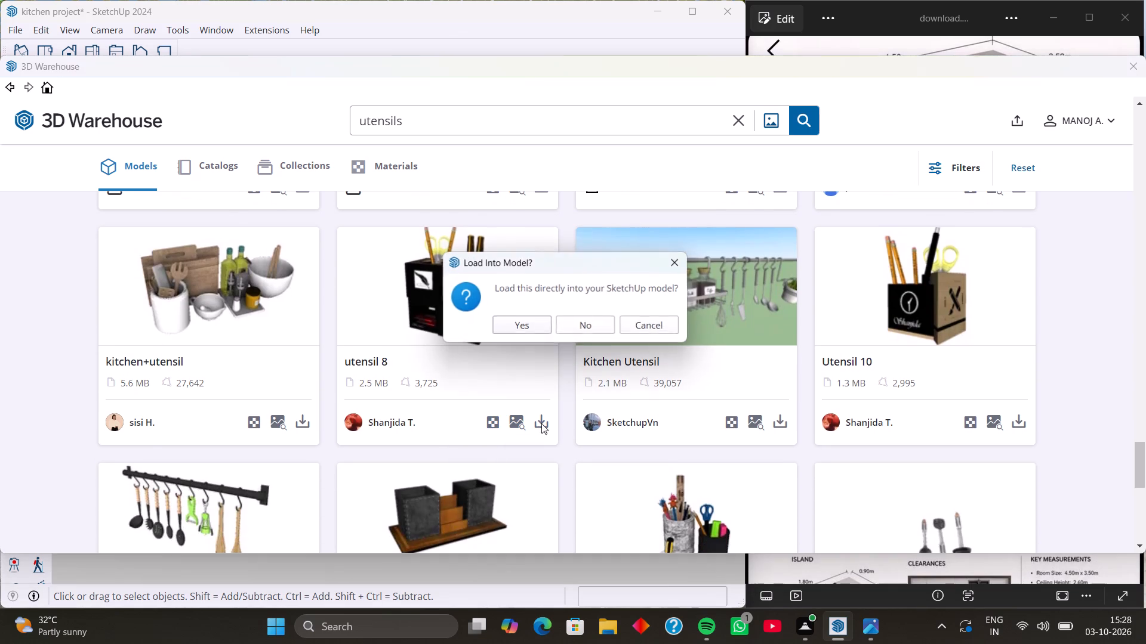
pyautogui.click(520, 327)
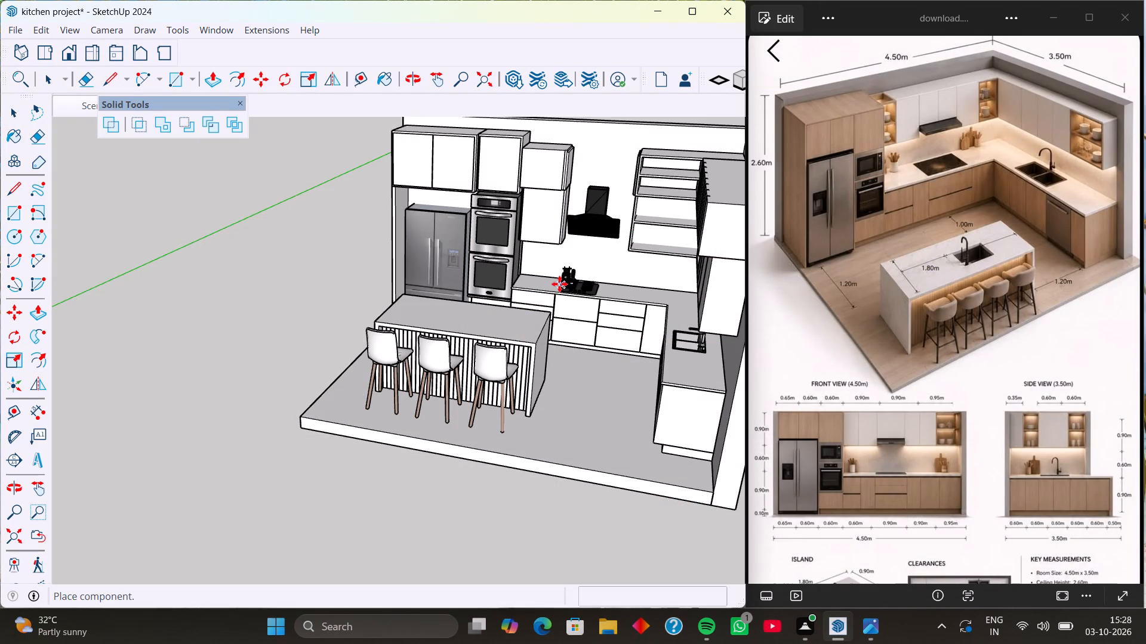
pyautogui.scroll(13, 522, 282)
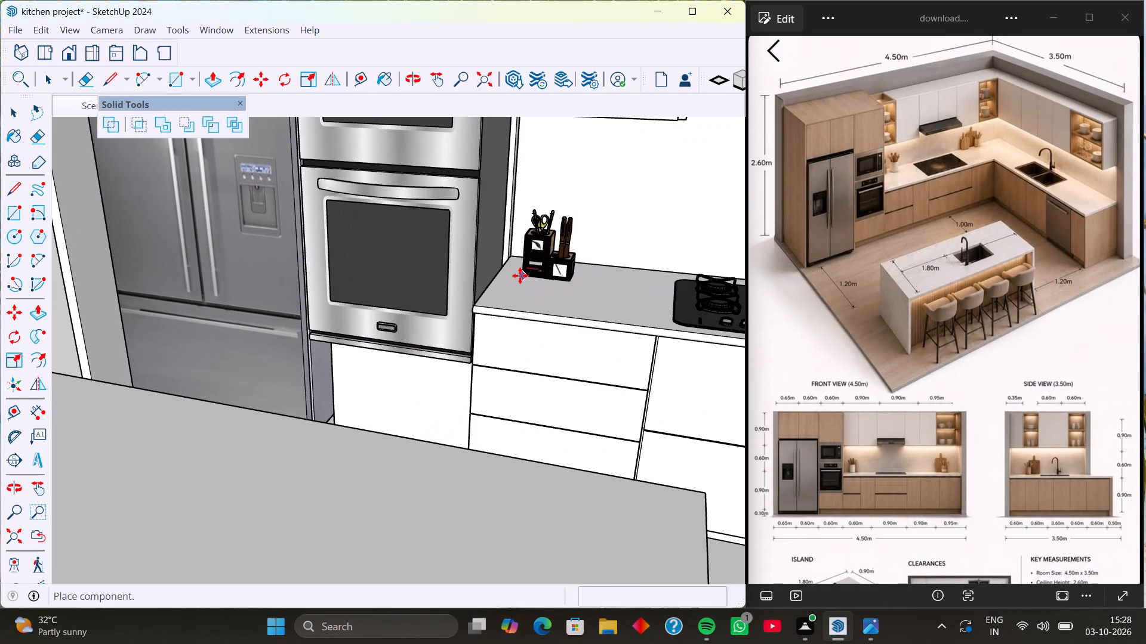
pyautogui.click(519, 273)
pyautogui.moveTo(530, 280); pyautogui.dragTo(491, 328, button='middle')
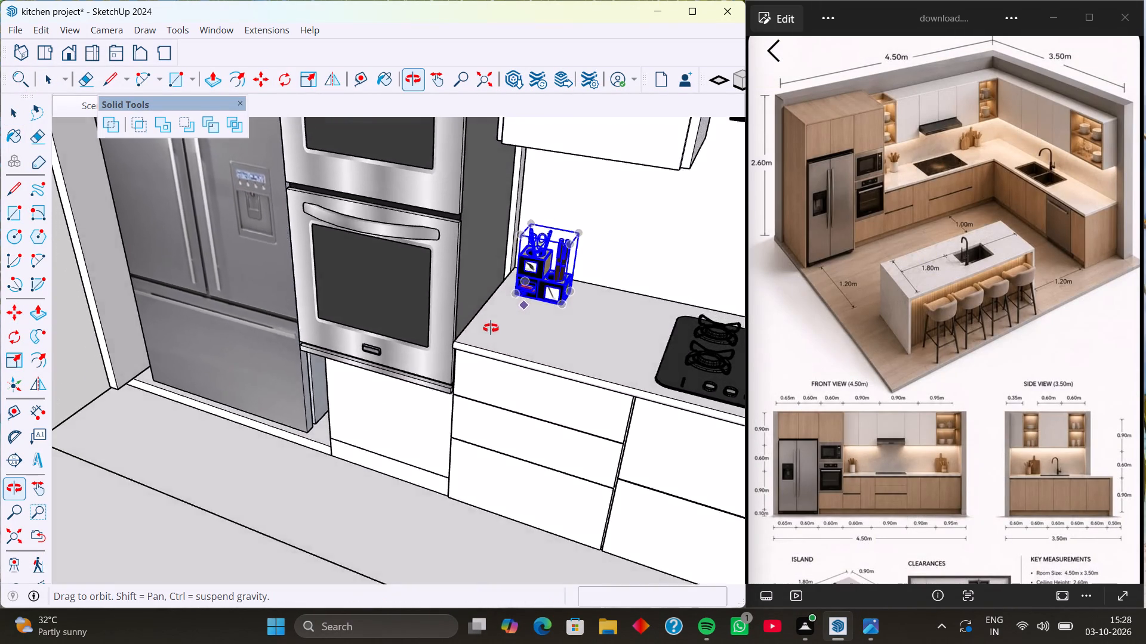
pyautogui.moveTo(491, 328); pyautogui.dragTo(395, 280, button='middle')
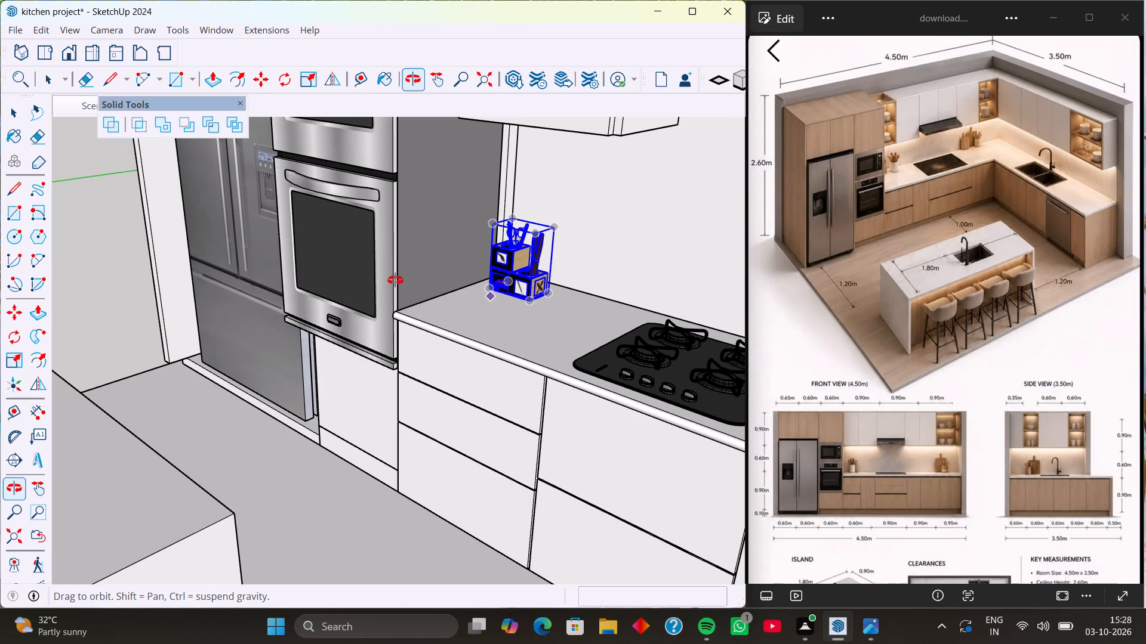
pyautogui.moveTo(395, 280); pyautogui.dragTo(605, 318, button='middle')
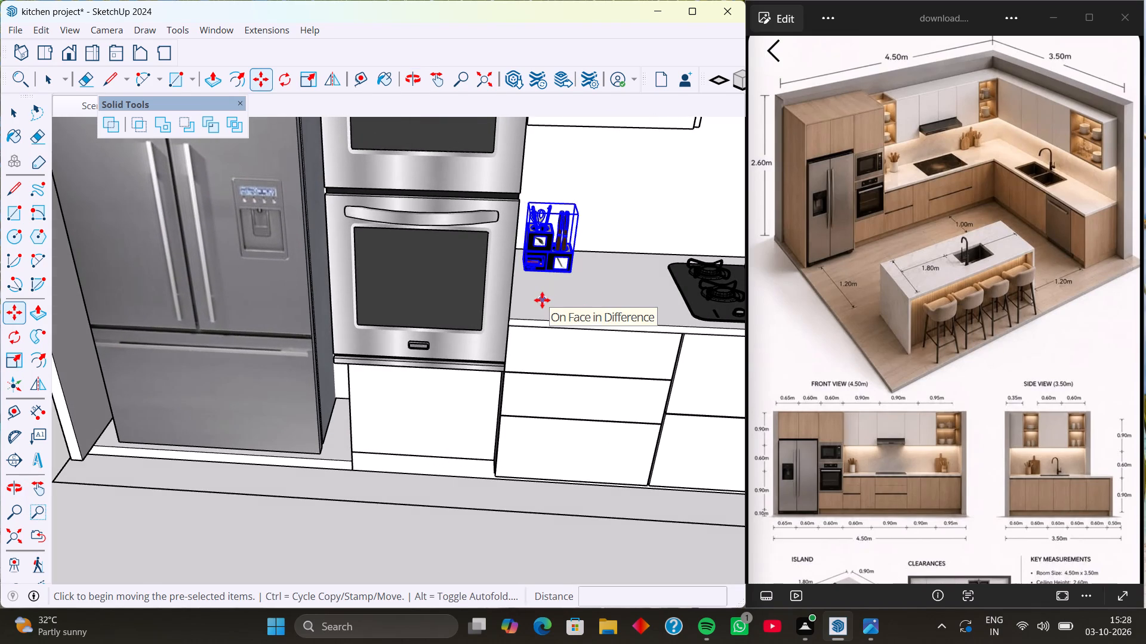
pyautogui.press('space')
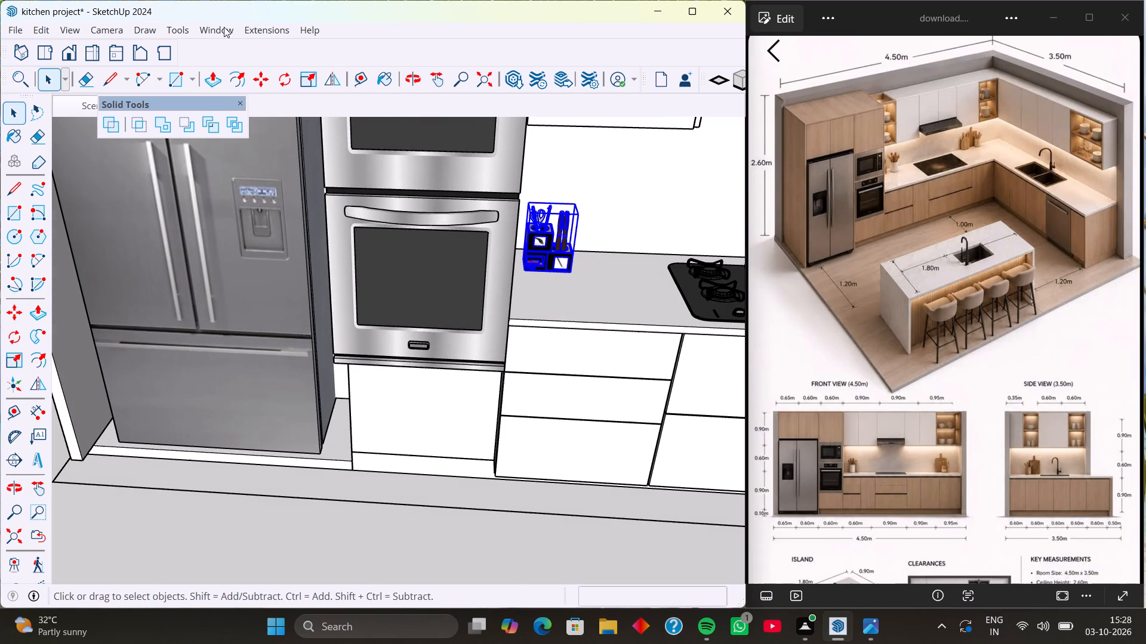
# Reopen 3D Warehouse and browse the first utensils results for a holder with cooking utensils.
pyautogui.click(221, 32)
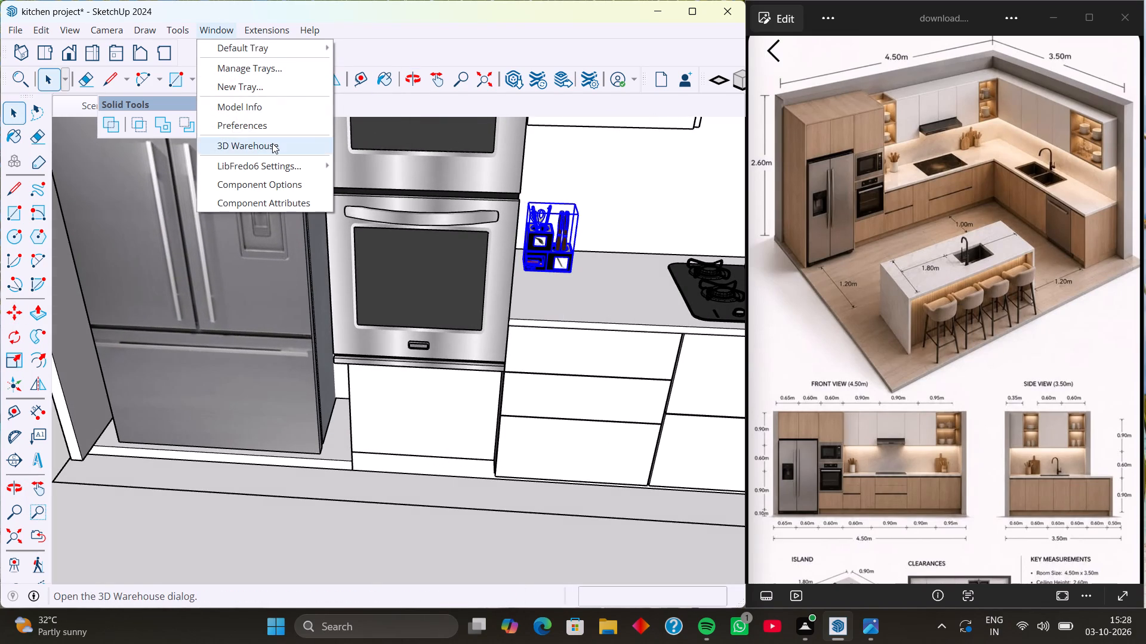
pyautogui.click(272, 143)
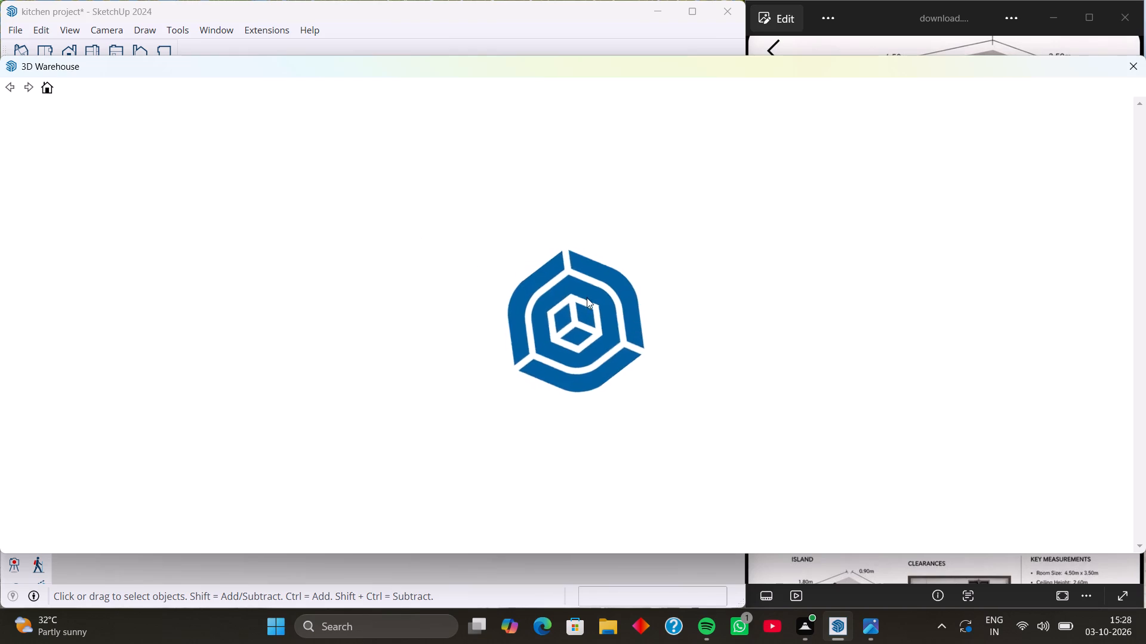
pyautogui.scroll(-3, 557, 313)
pyautogui.scroll(3, 495, 332)
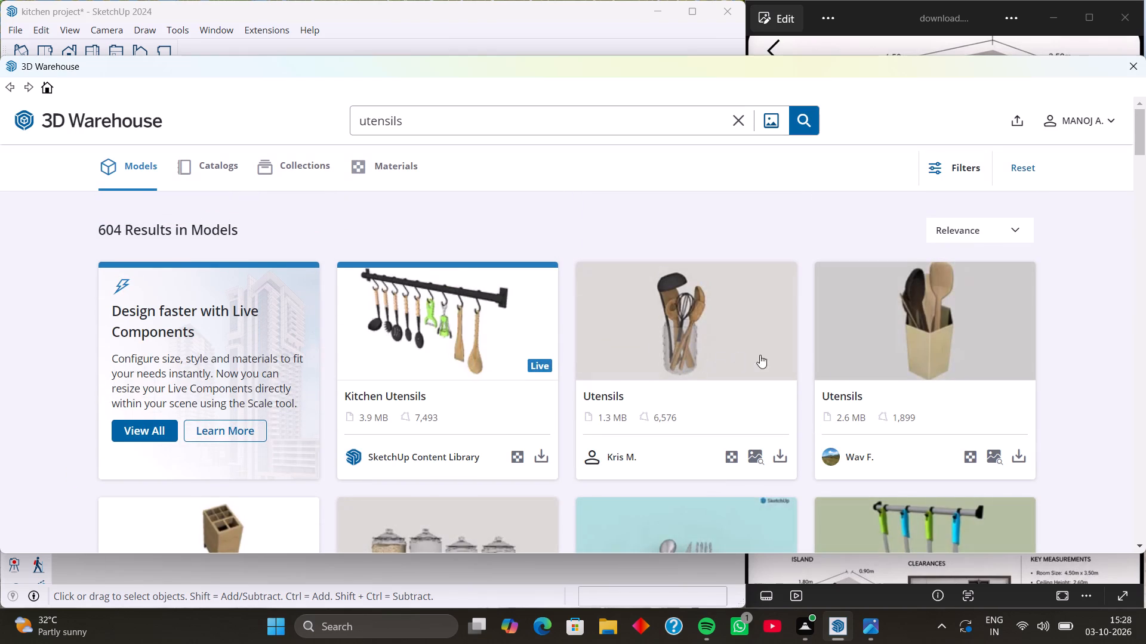
pyautogui.scroll(-2, 855, 391)
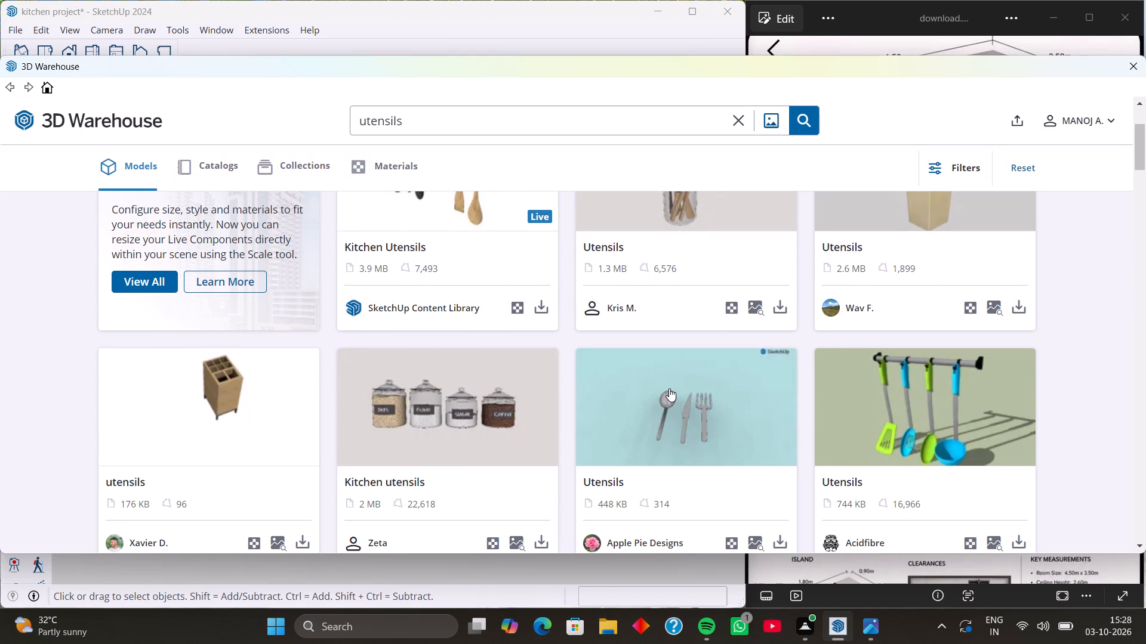
pyautogui.scroll(-2, 493, 378)
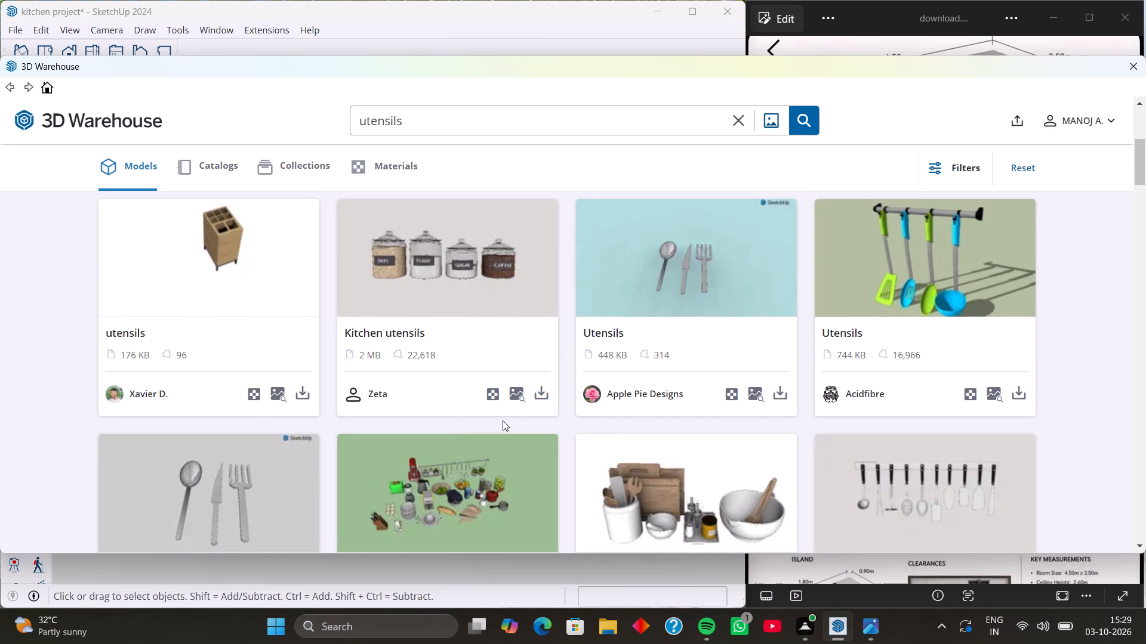
pyautogui.scroll(4, 571, 349)
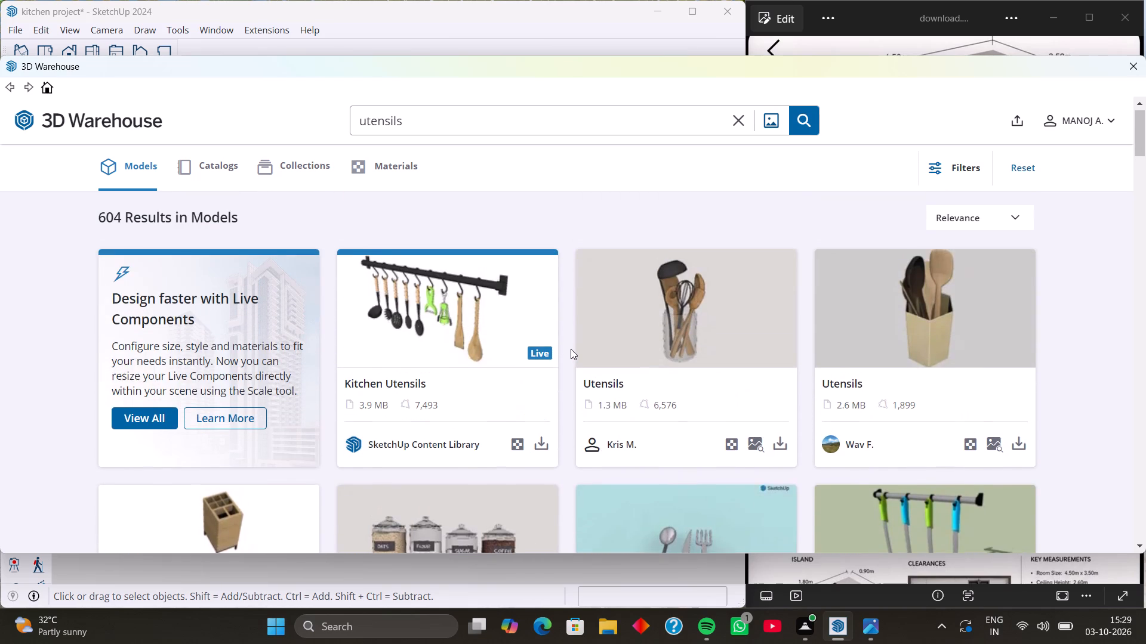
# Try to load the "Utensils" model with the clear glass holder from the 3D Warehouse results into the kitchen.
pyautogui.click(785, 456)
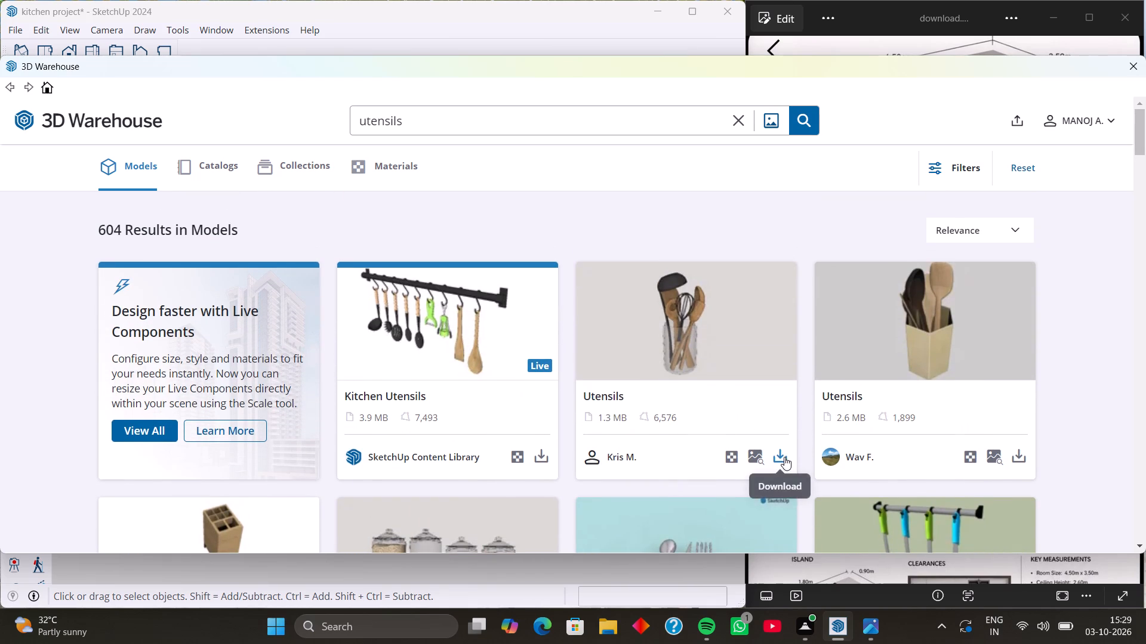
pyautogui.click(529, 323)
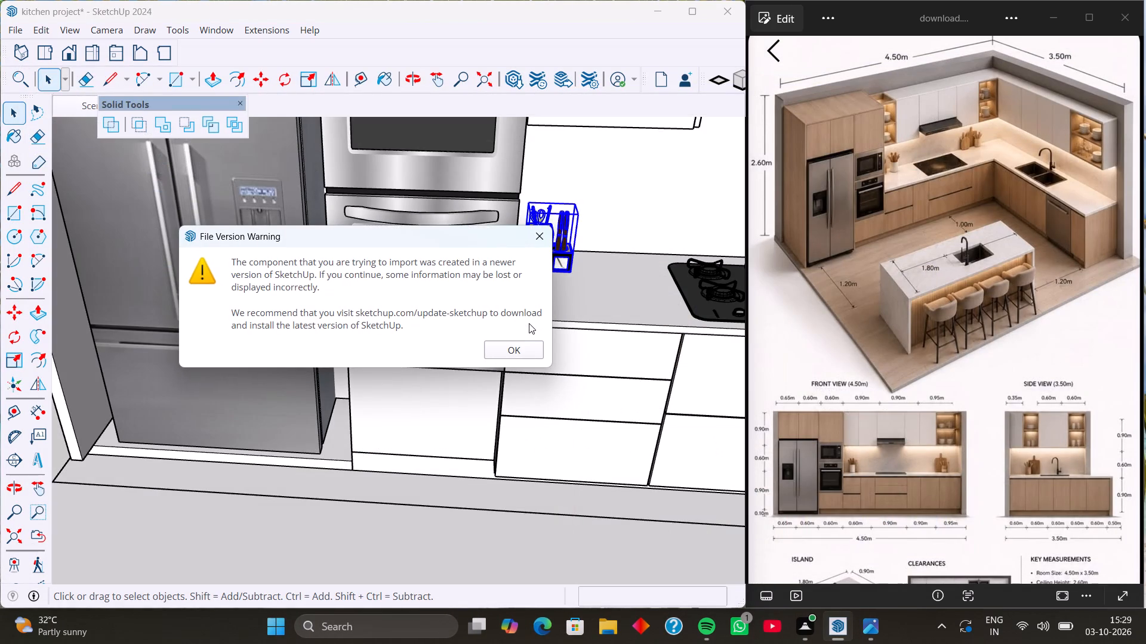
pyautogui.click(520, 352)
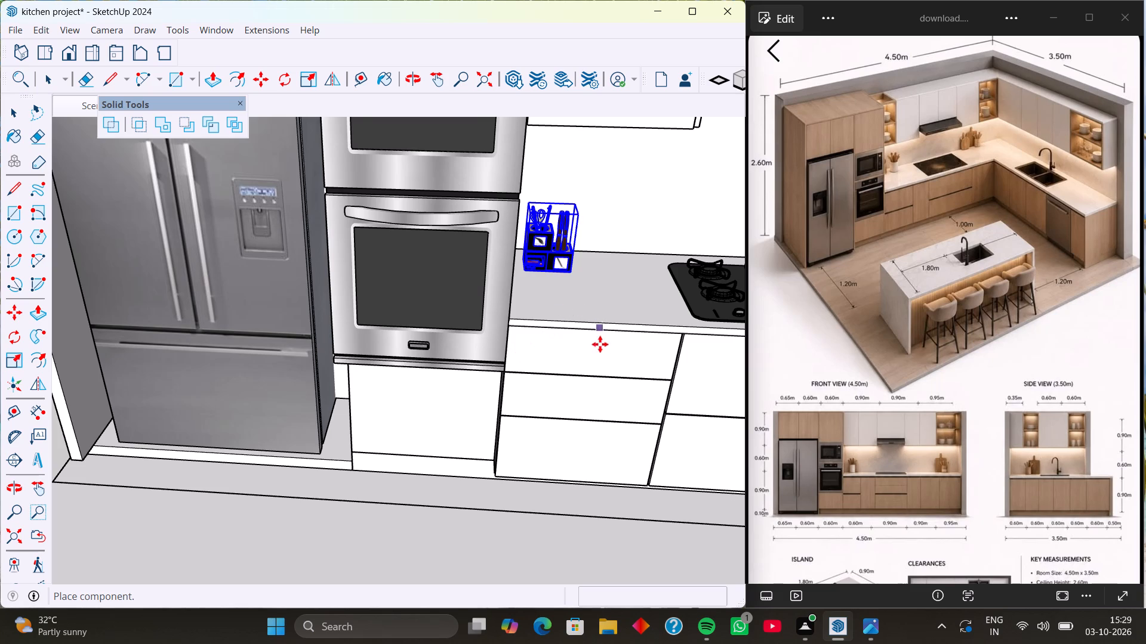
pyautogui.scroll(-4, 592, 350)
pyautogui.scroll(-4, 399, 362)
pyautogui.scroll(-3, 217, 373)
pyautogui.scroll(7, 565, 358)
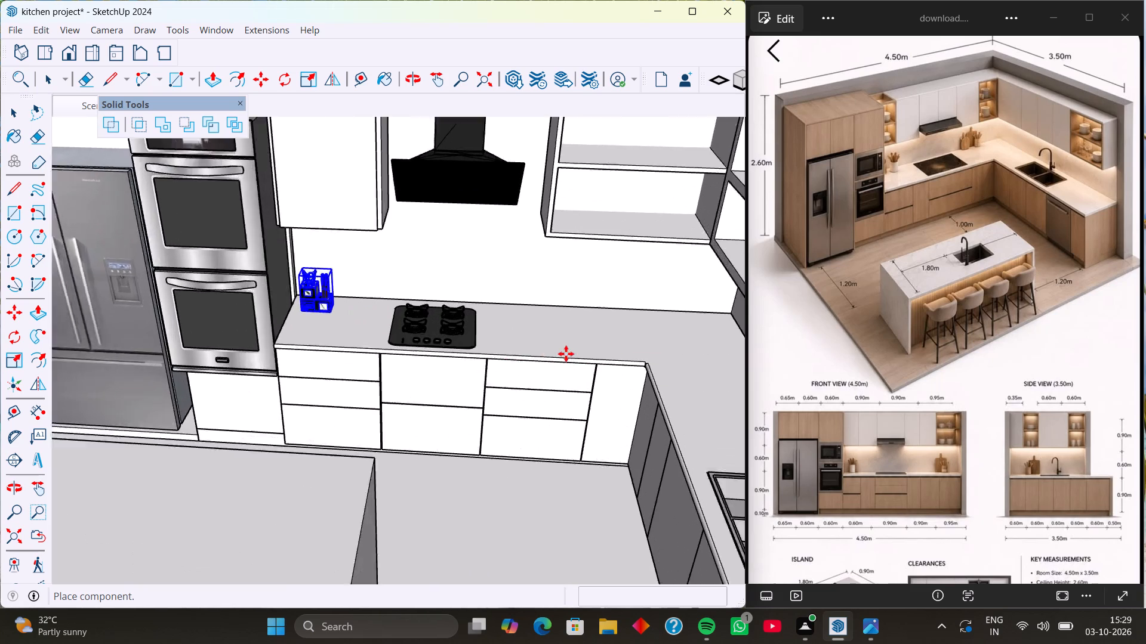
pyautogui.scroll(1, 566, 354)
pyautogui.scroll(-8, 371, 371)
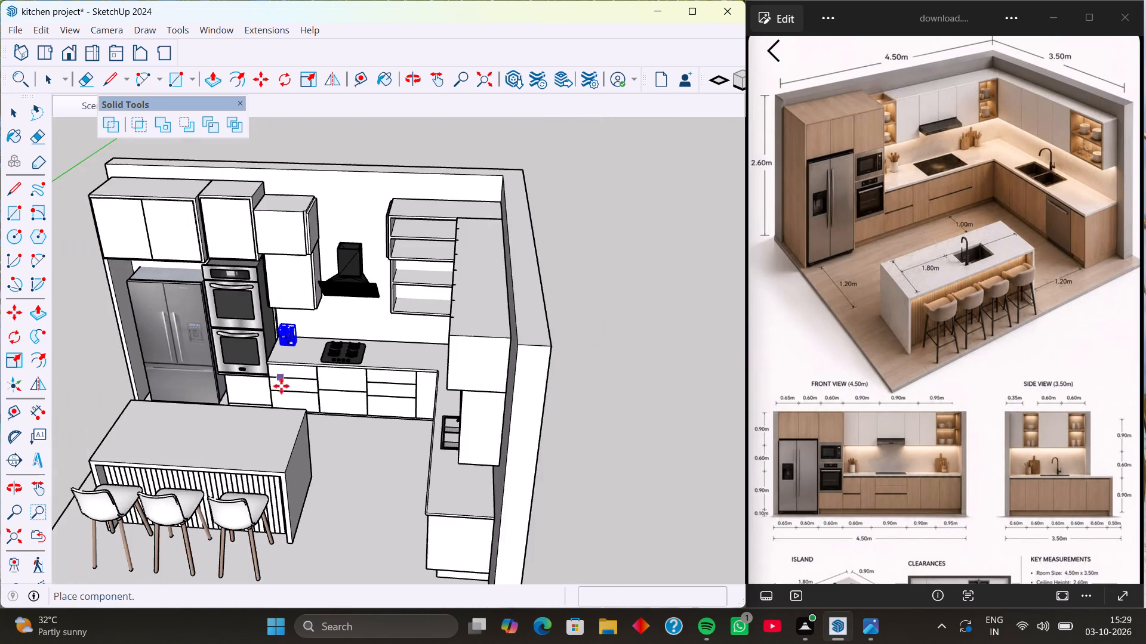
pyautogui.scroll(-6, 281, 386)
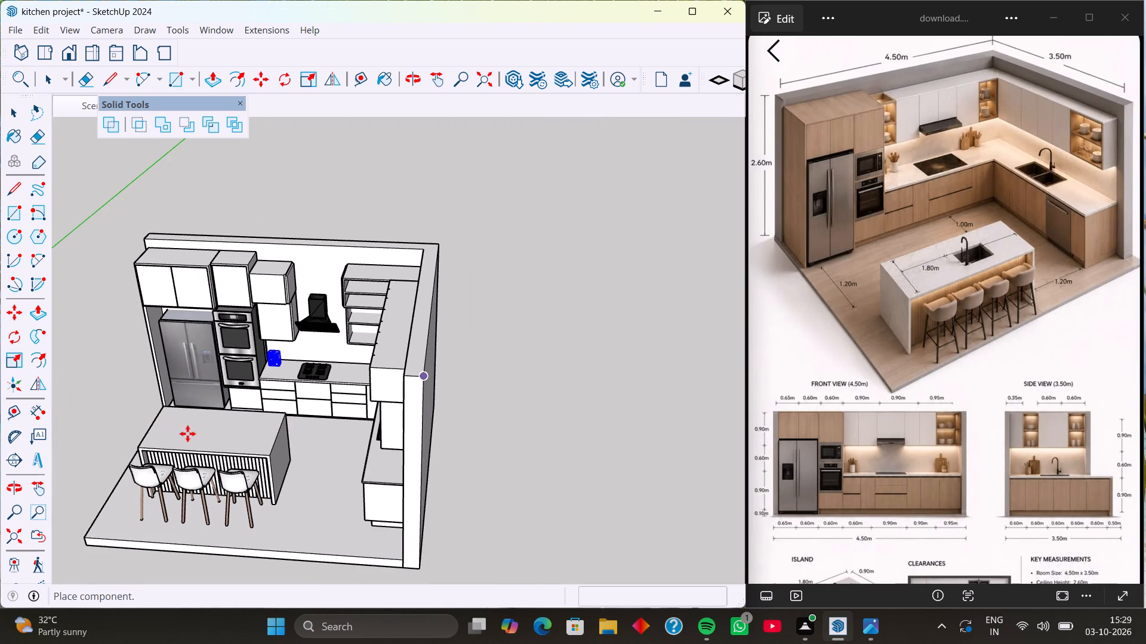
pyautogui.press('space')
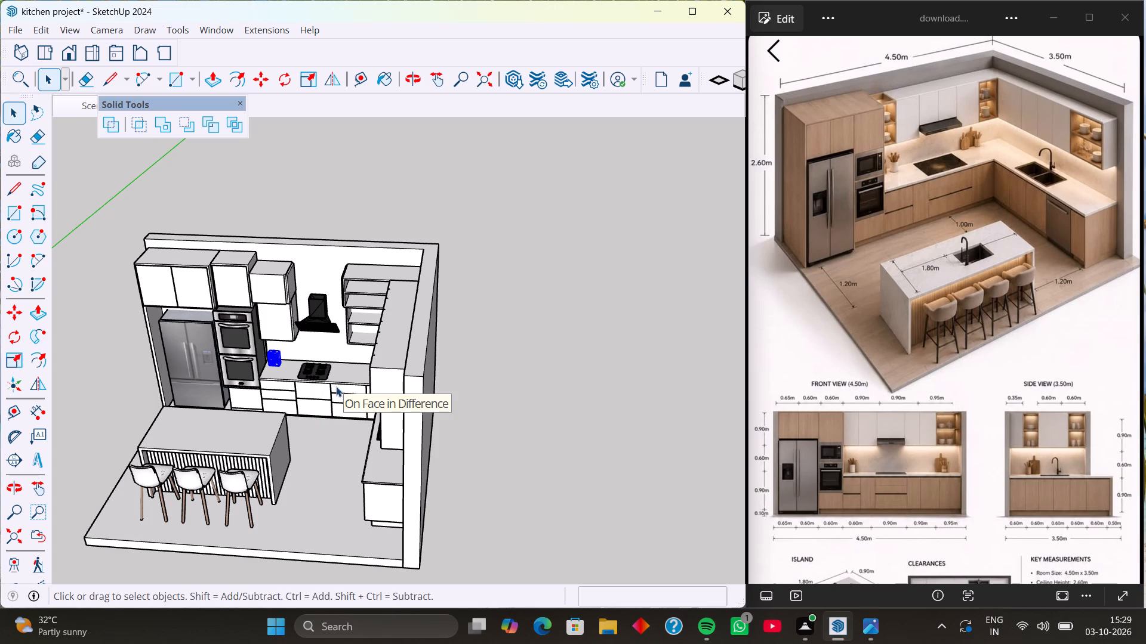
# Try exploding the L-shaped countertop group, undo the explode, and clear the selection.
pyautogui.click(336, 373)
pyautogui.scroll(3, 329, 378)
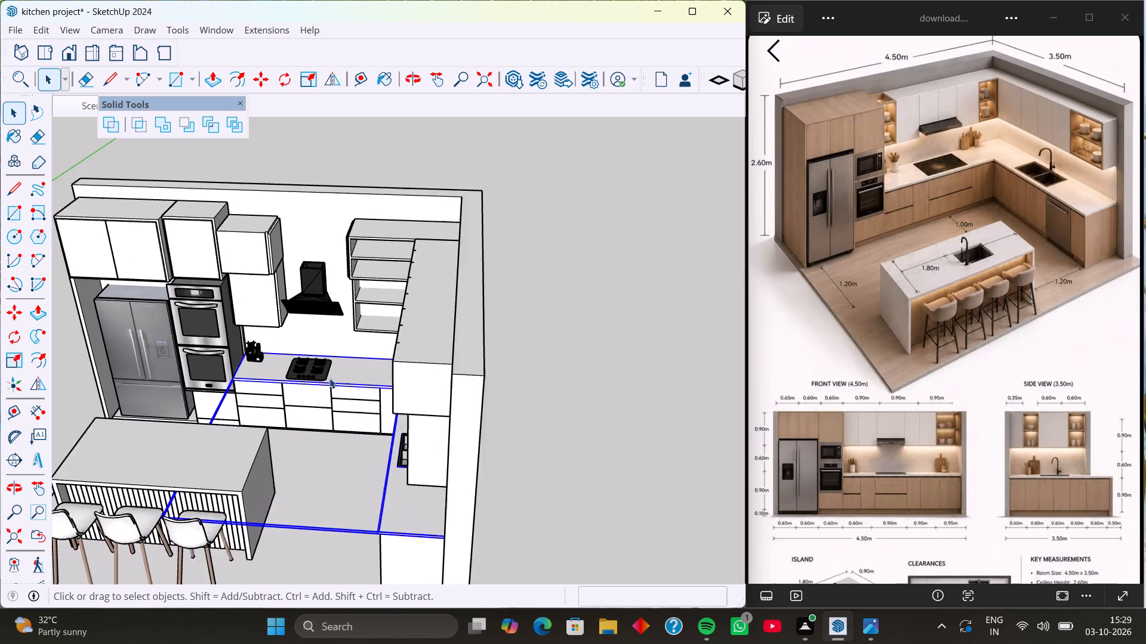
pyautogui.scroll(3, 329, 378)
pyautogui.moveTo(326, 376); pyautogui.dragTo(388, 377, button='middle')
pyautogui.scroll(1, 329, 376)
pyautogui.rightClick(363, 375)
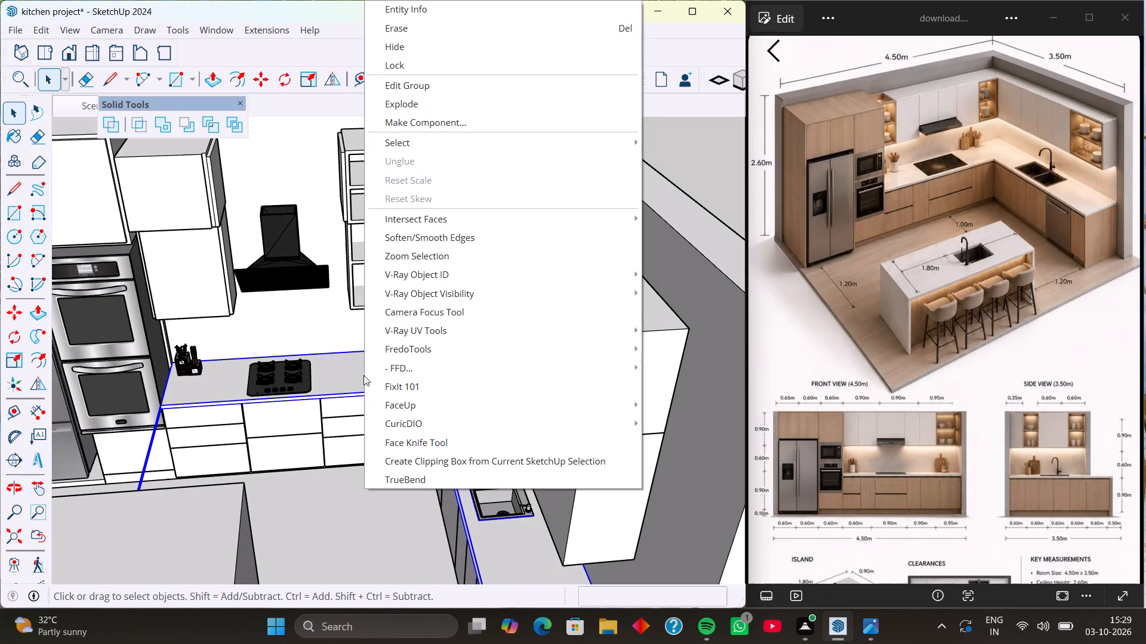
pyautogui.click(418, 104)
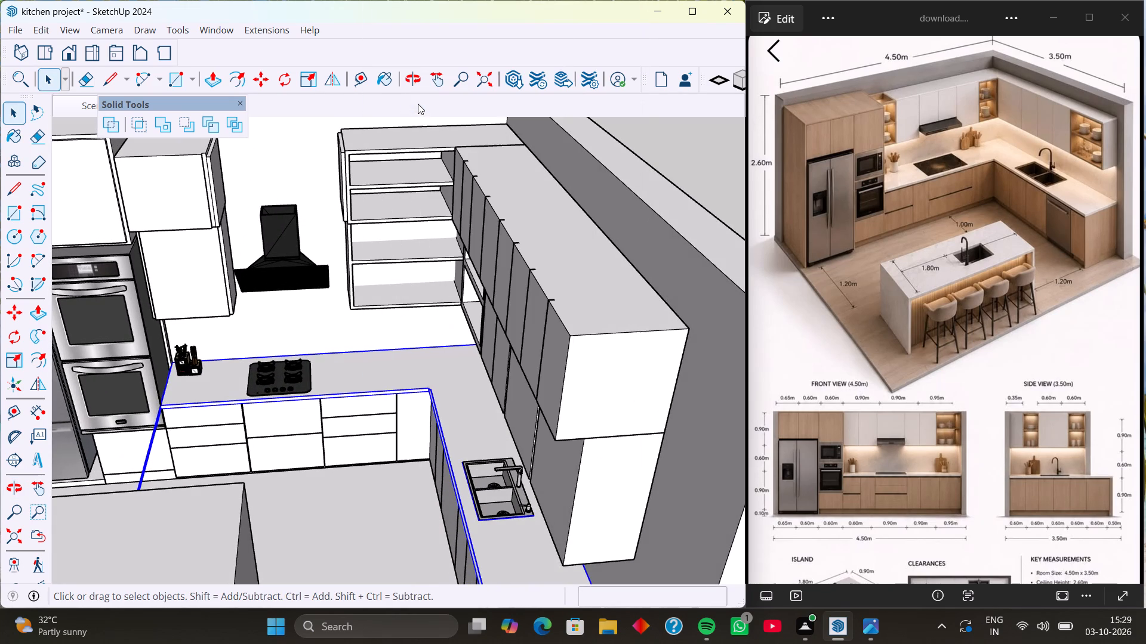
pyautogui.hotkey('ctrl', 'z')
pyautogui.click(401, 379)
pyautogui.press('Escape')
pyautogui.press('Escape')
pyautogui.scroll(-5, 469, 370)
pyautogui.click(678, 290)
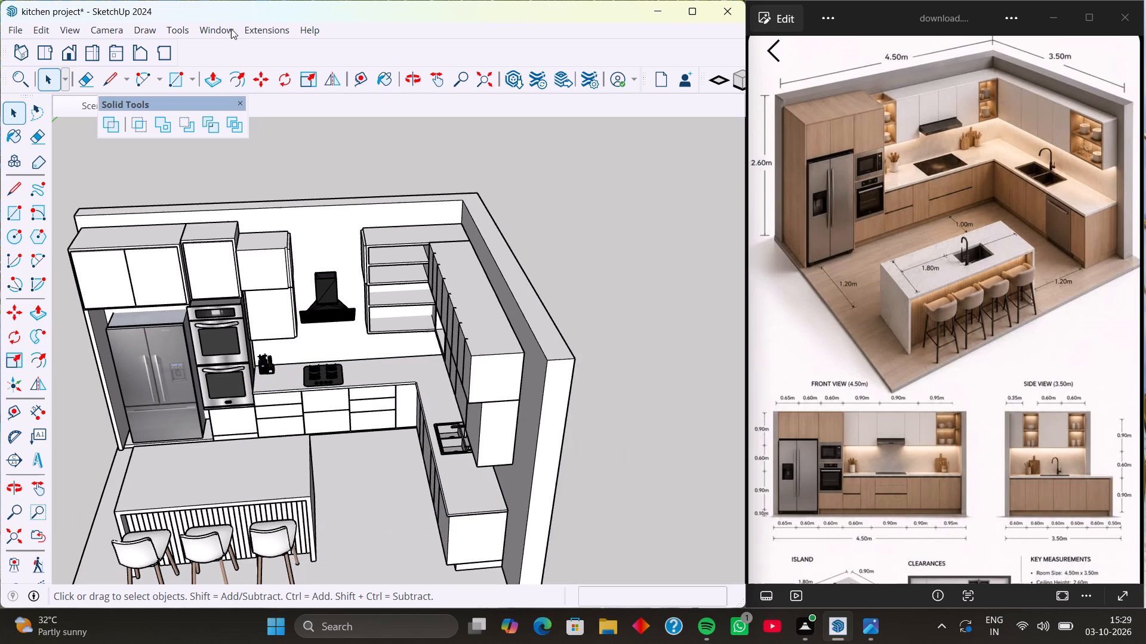
# Load the four-jar "Kitchen utensils" canister set from 3D Warehouse and place it on the lowest open shelf beside the range hood.
pyautogui.click(221, 30)
pyautogui.click(259, 140)
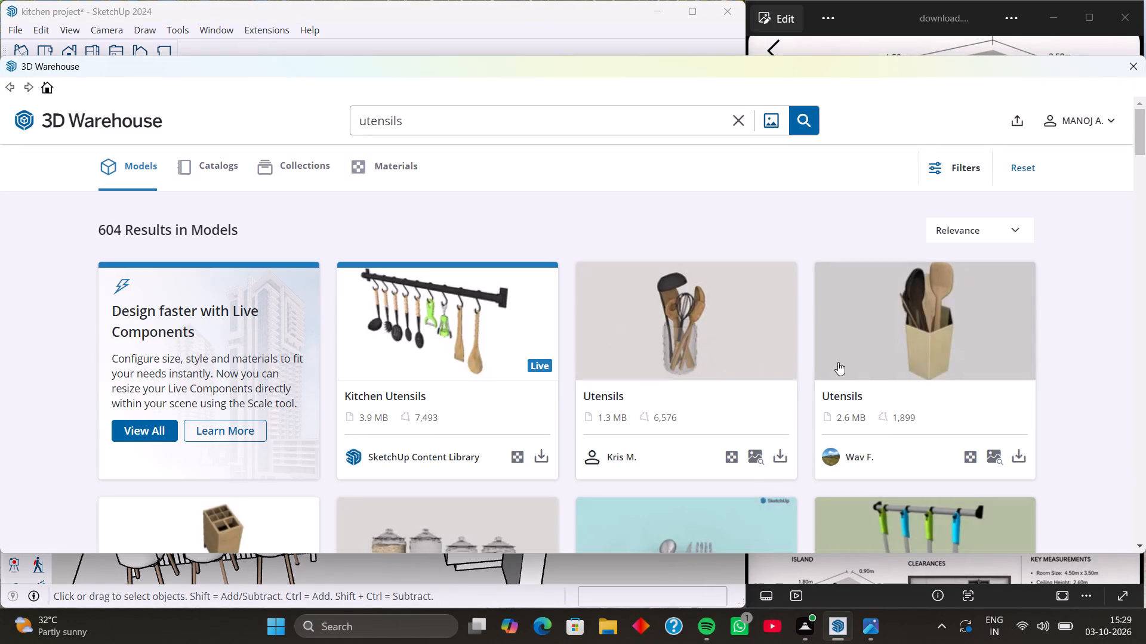
pyautogui.scroll(-2, 719, 364)
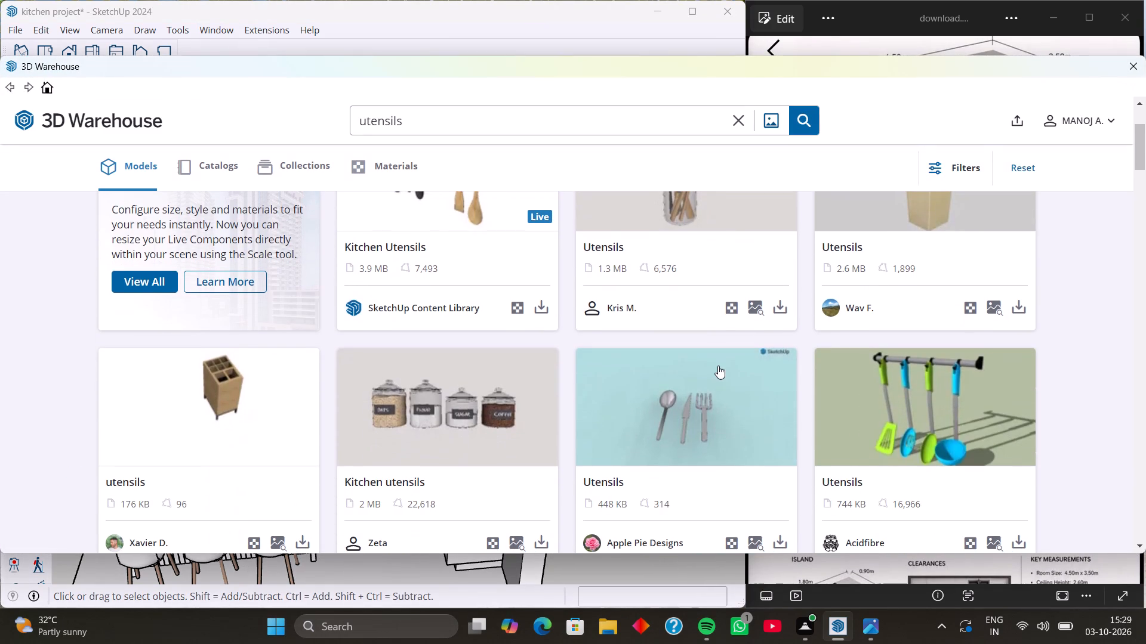
pyautogui.scroll(-3, 718, 366)
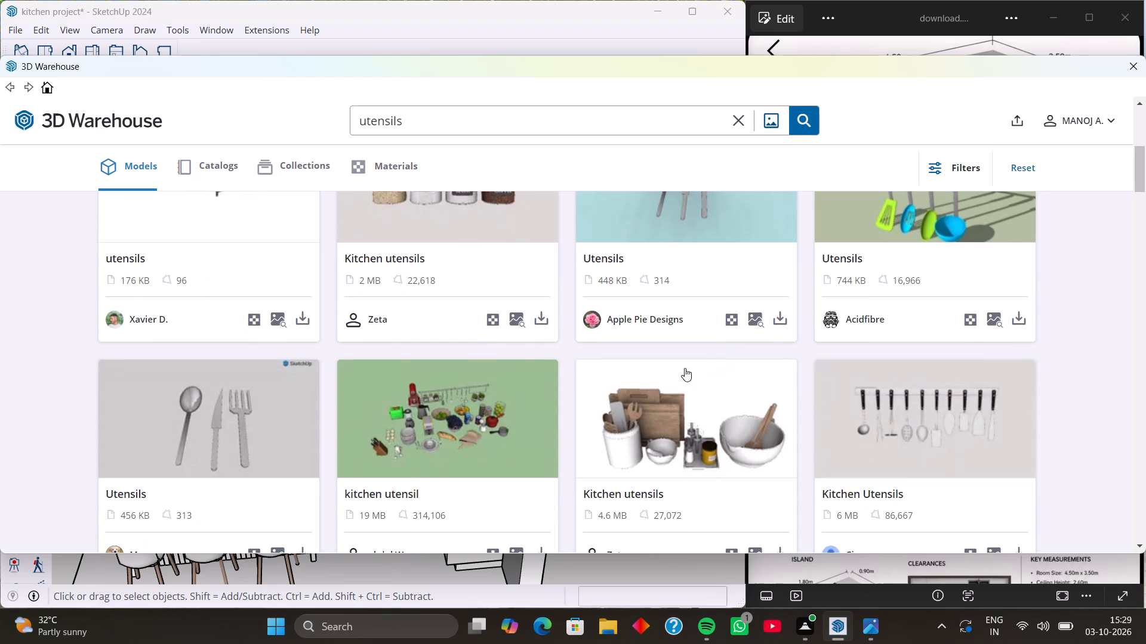
pyautogui.click(538, 321)
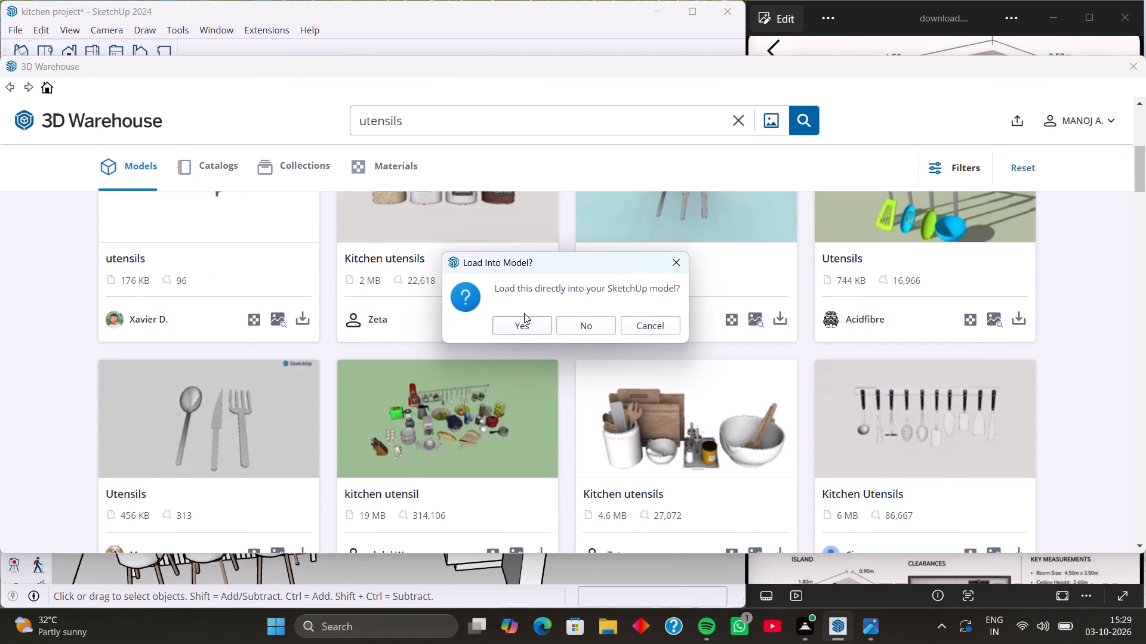
pyautogui.click(523, 325)
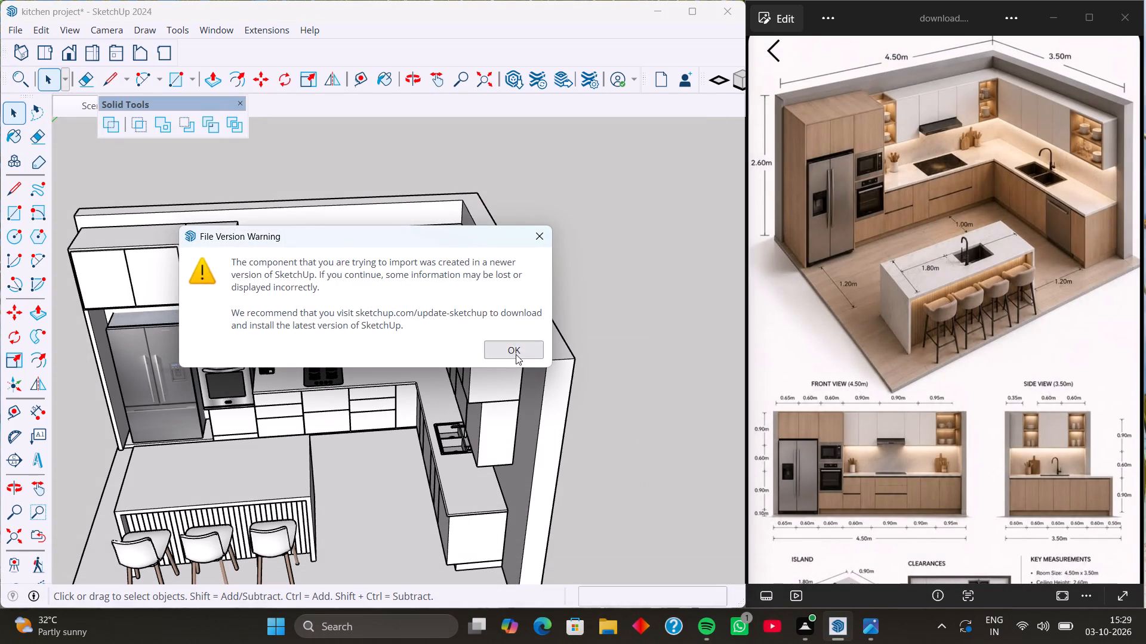
pyautogui.click(516, 354)
pyautogui.scroll(6, 398, 355)
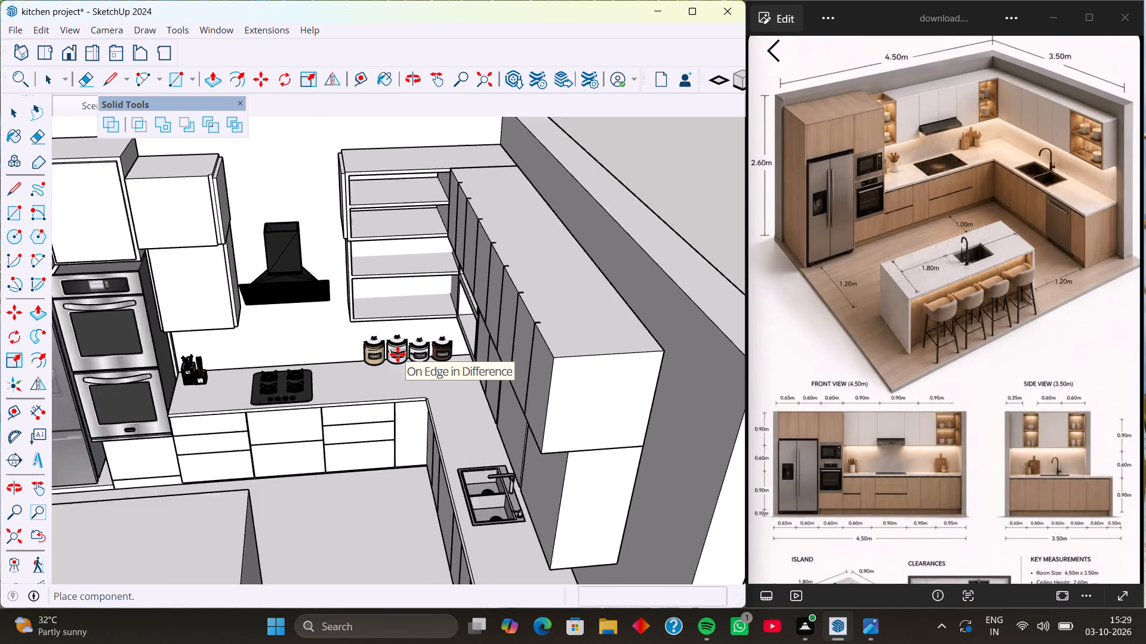
pyautogui.scroll(5, 398, 354)
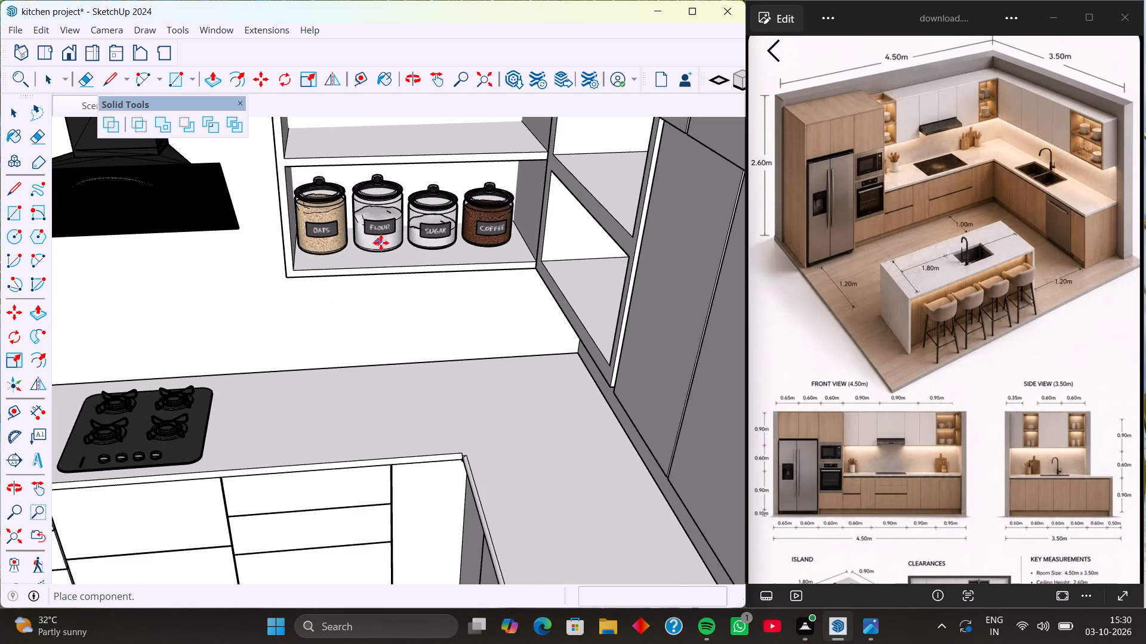
pyautogui.click(387, 241)
pyautogui.scroll(-8, 340, 327)
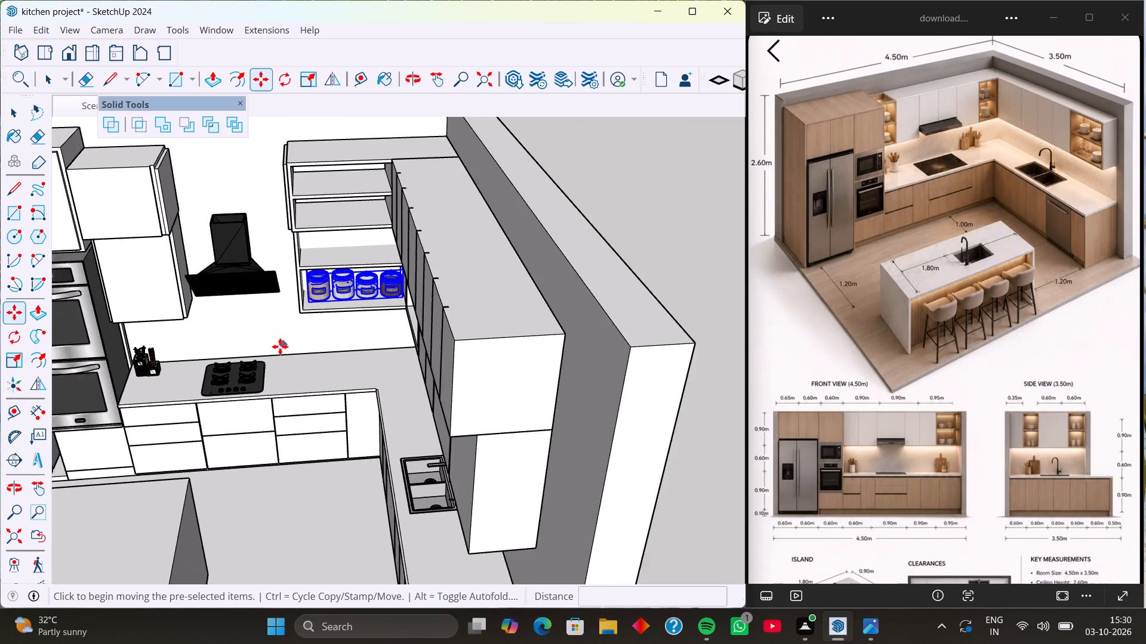
pyautogui.scroll(-4, 280, 346)
pyautogui.press('space')
pyautogui.click(537, 335)
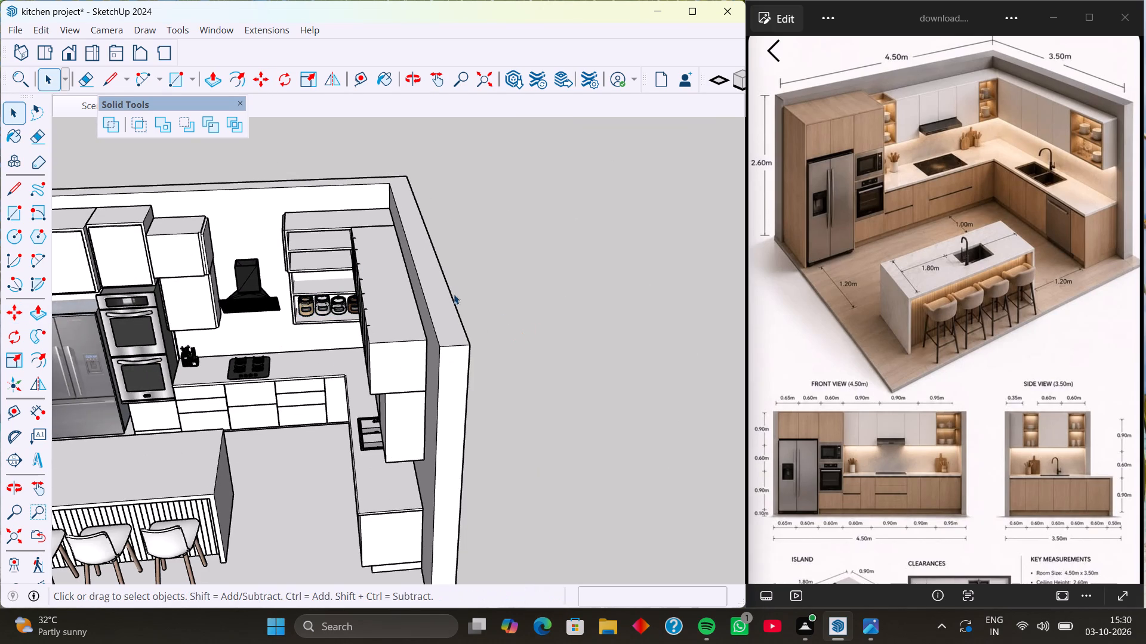
# Reopen 3D Warehouse and browse the utensils results for jars and containers to dress the open shelves.
pyautogui.click(225, 27)
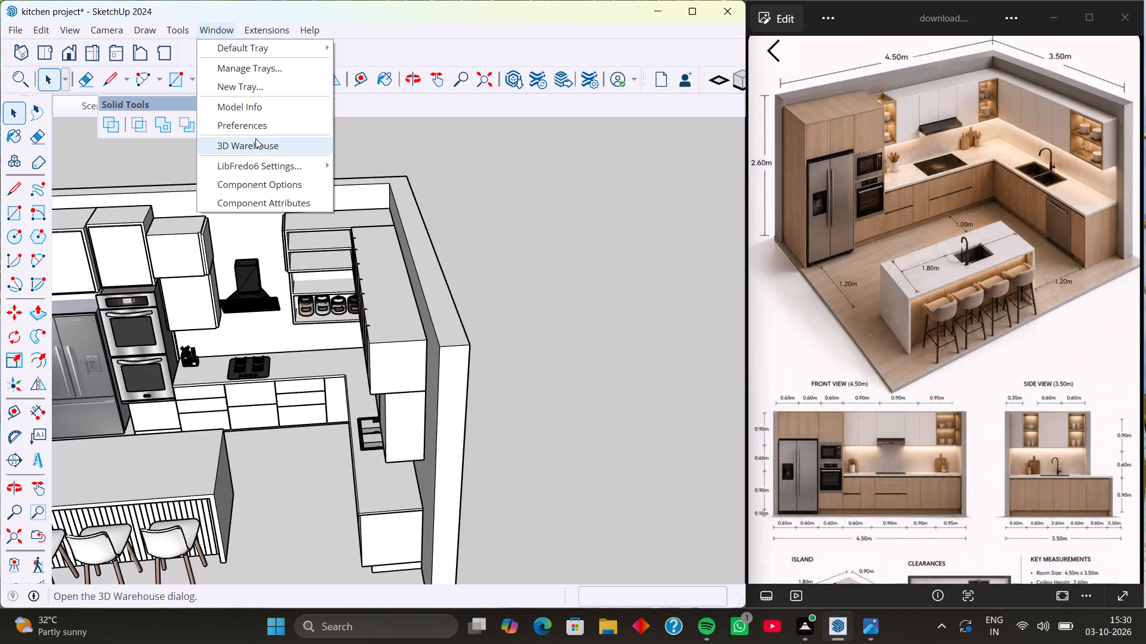
pyautogui.click(258, 144)
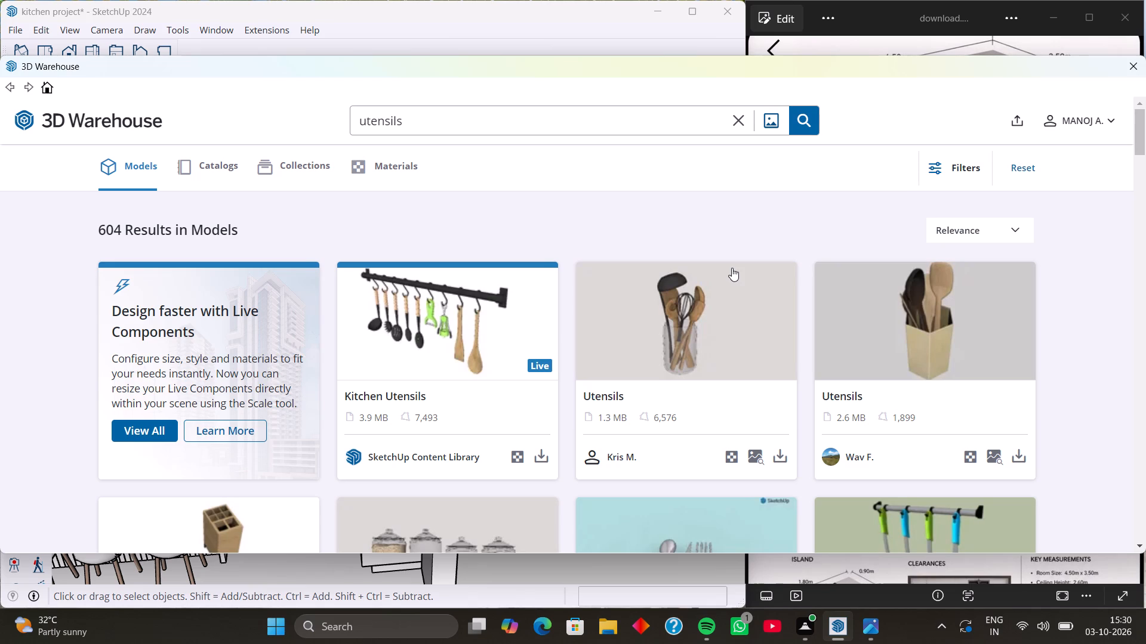
pyautogui.scroll(-3, 716, 355)
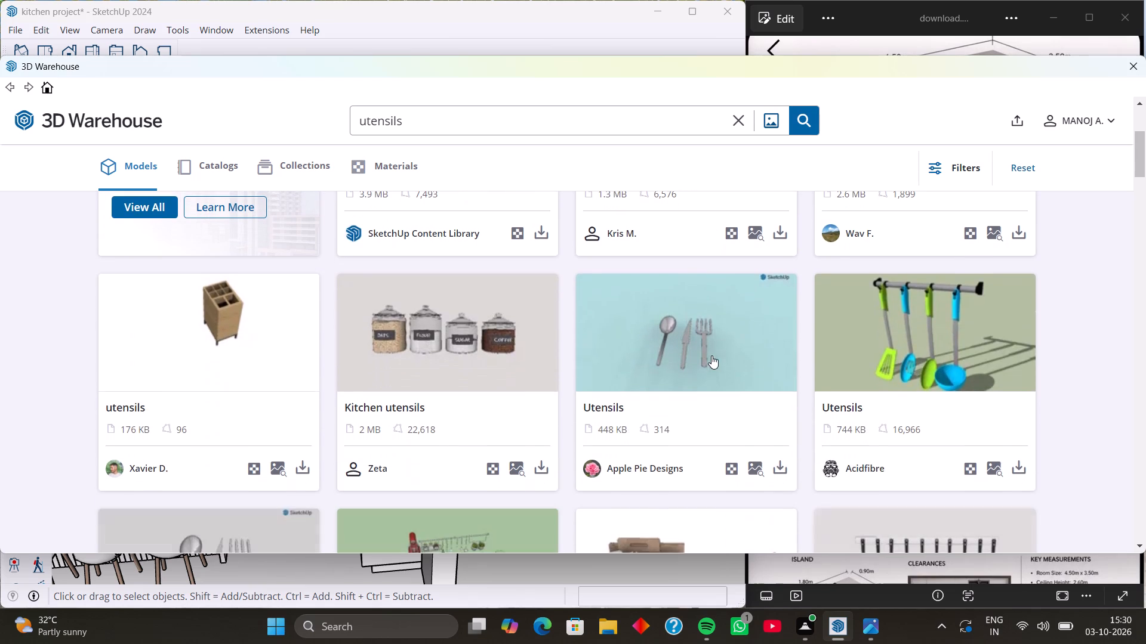
pyautogui.scroll(-5, 463, 357)
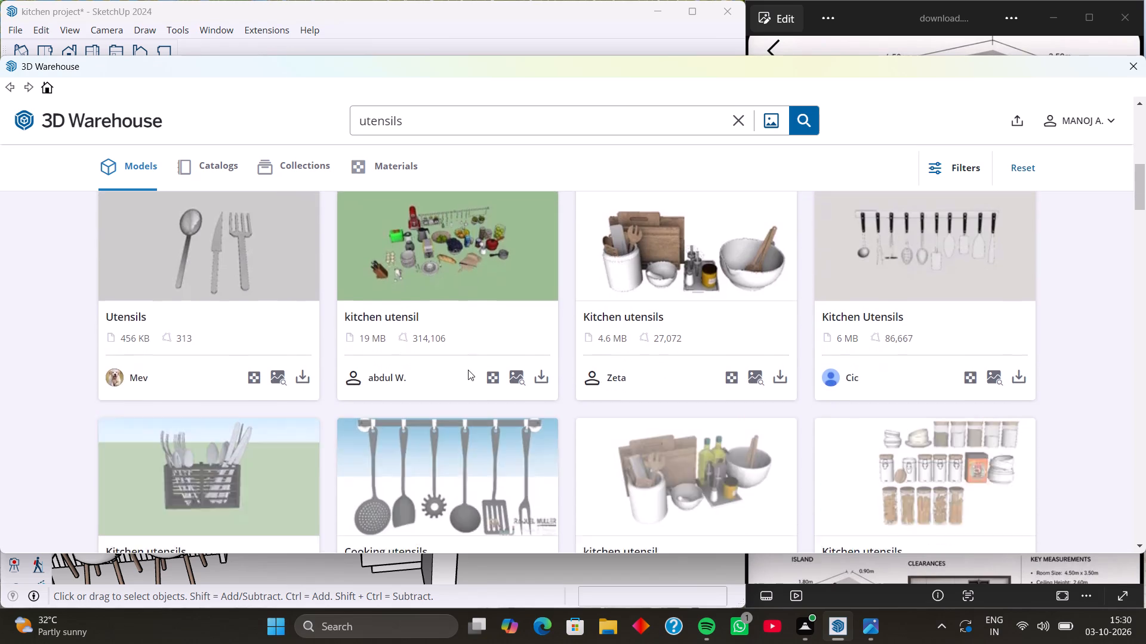
pyautogui.scroll(-1, 468, 370)
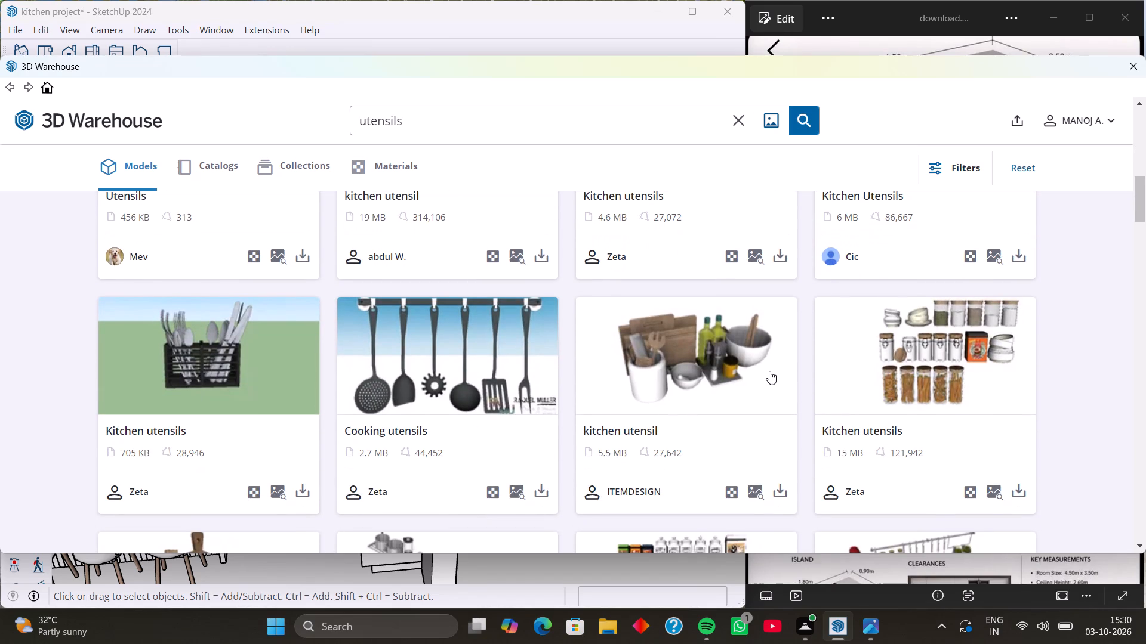
pyautogui.scroll(-2, 769, 371)
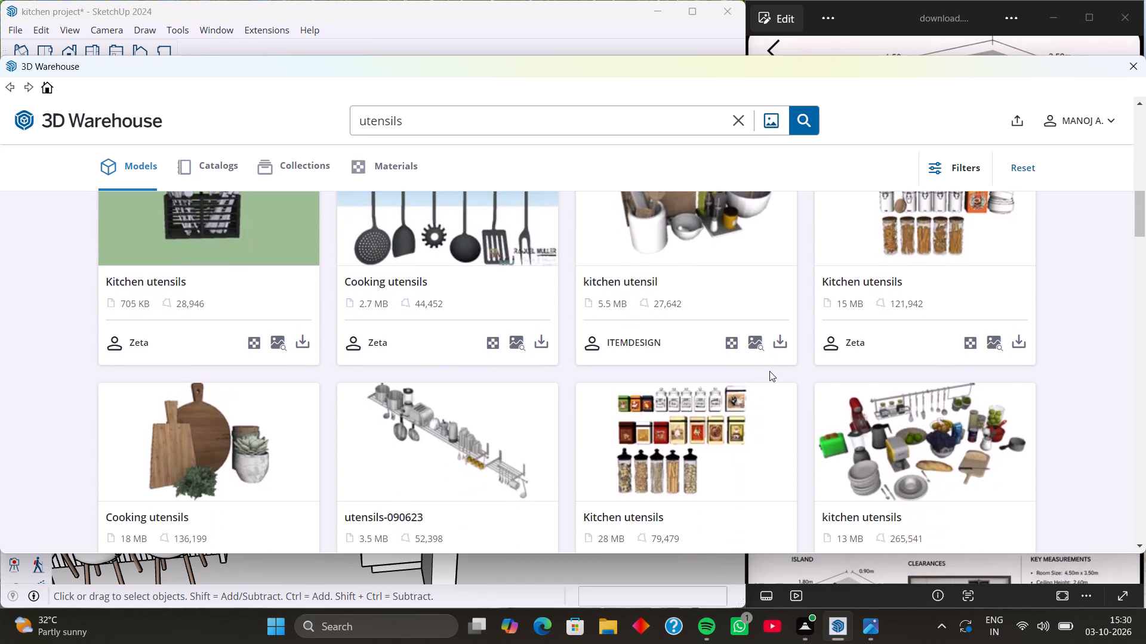
pyautogui.scroll(-1, 580, 374)
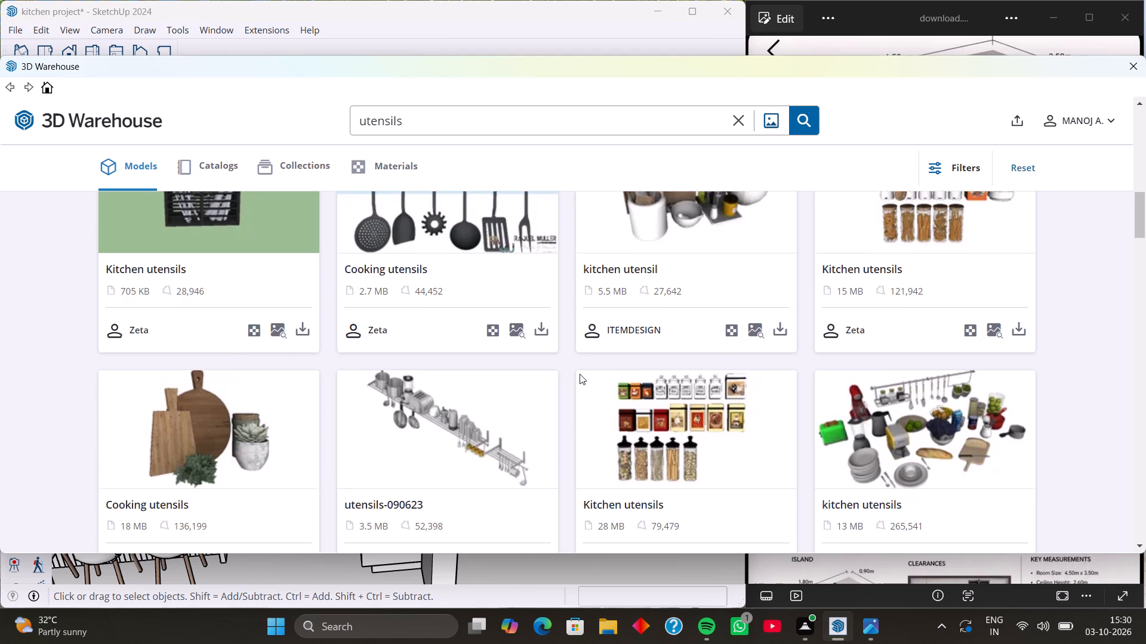
pyautogui.scroll(-2, 580, 374)
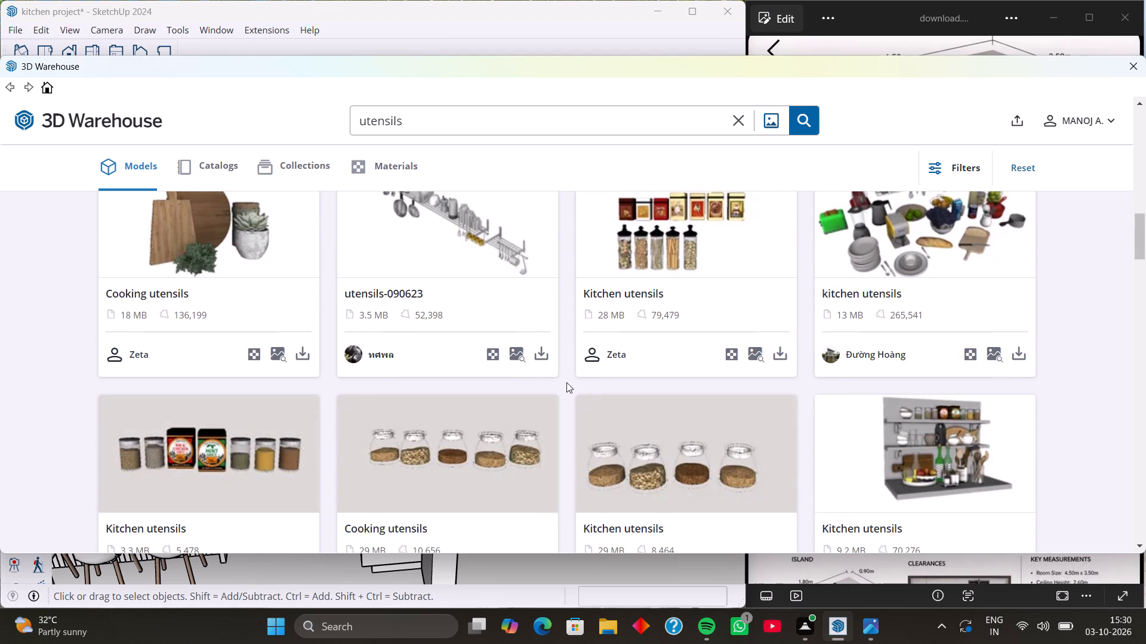
pyautogui.scroll(-4, 566, 382)
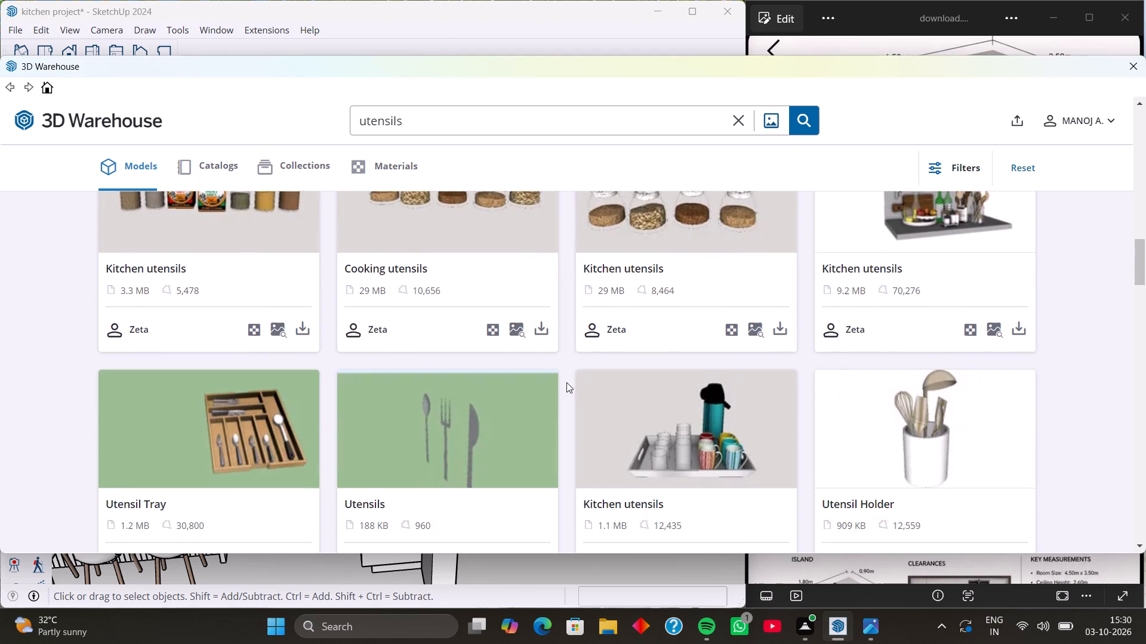
pyautogui.scroll(-6, 566, 382)
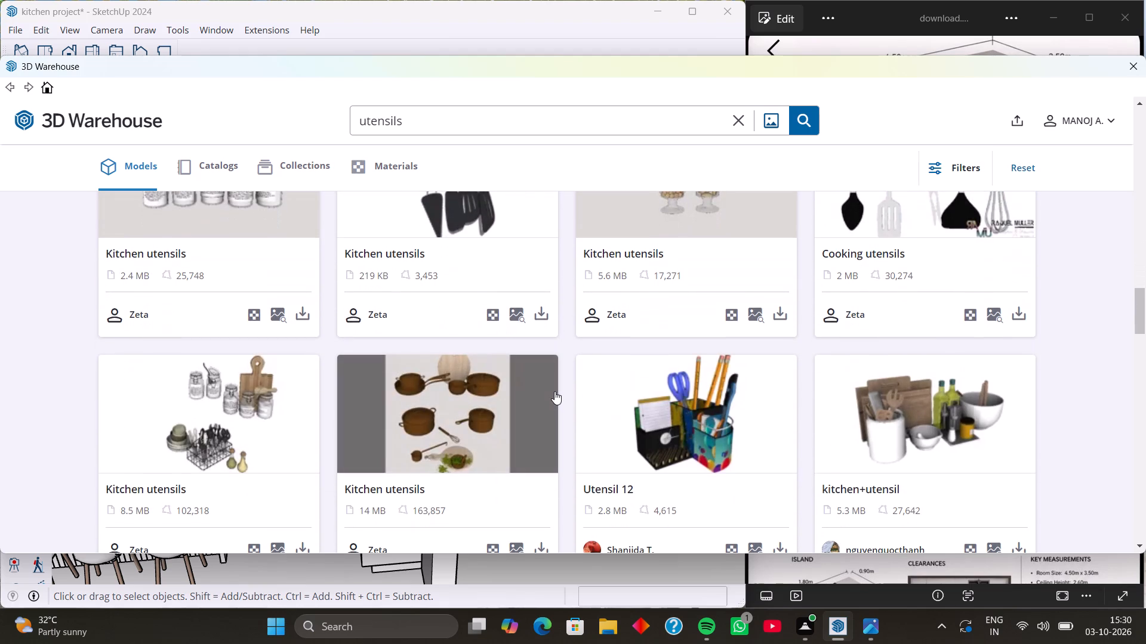
pyautogui.scroll(-4, 692, 392)
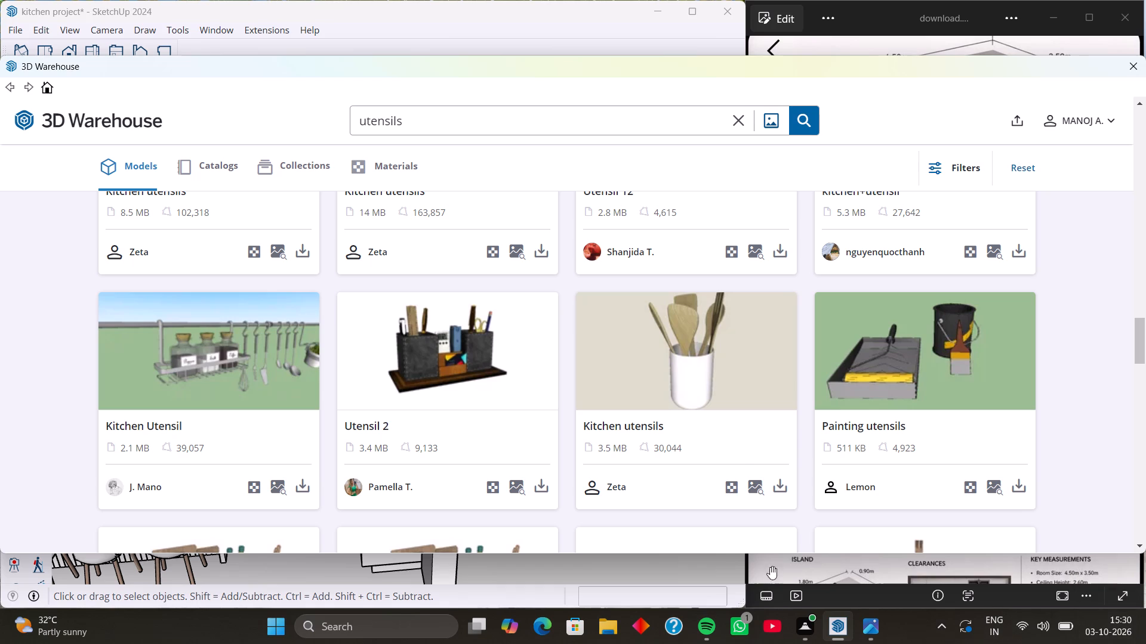
pyautogui.scroll(-4, 610, 408)
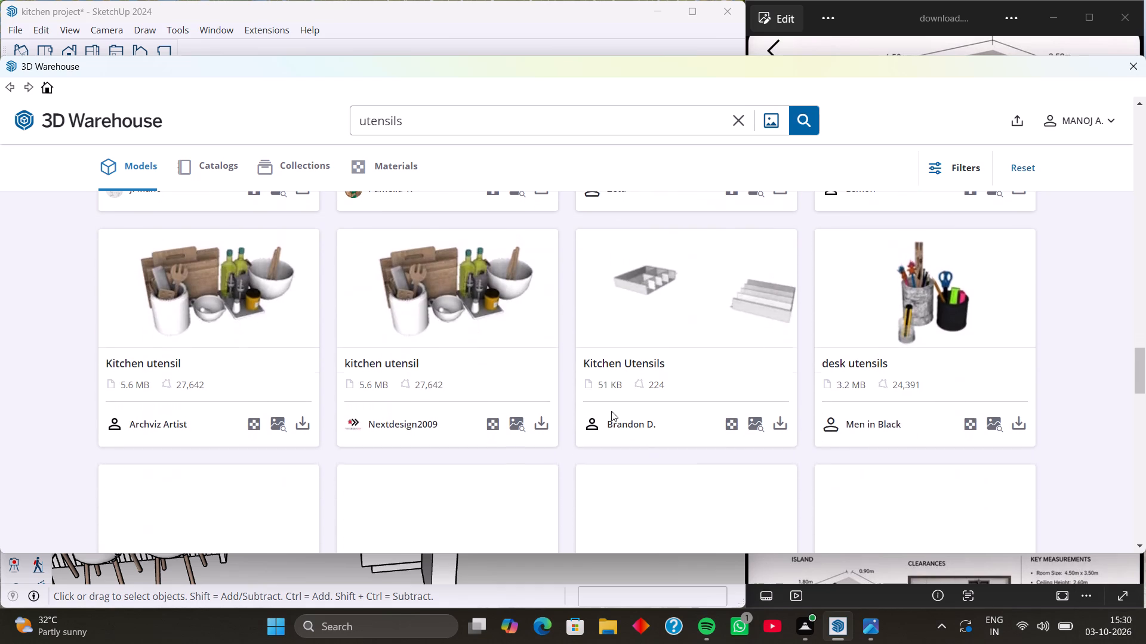
pyautogui.scroll(-2, 629, 417)
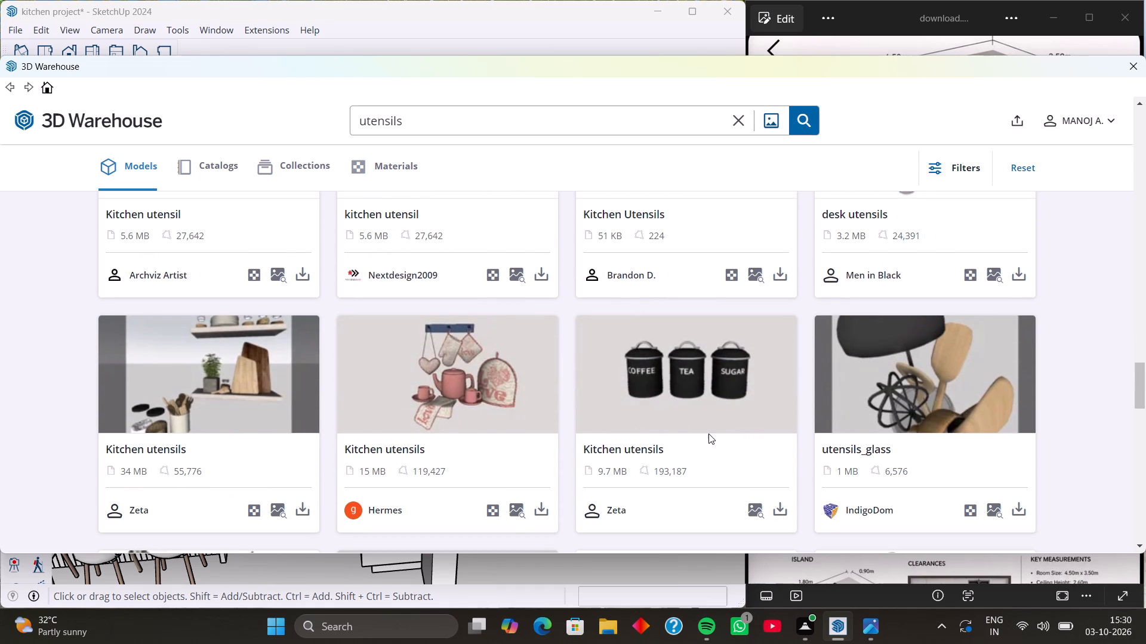
pyautogui.scroll(-6, 708, 434)
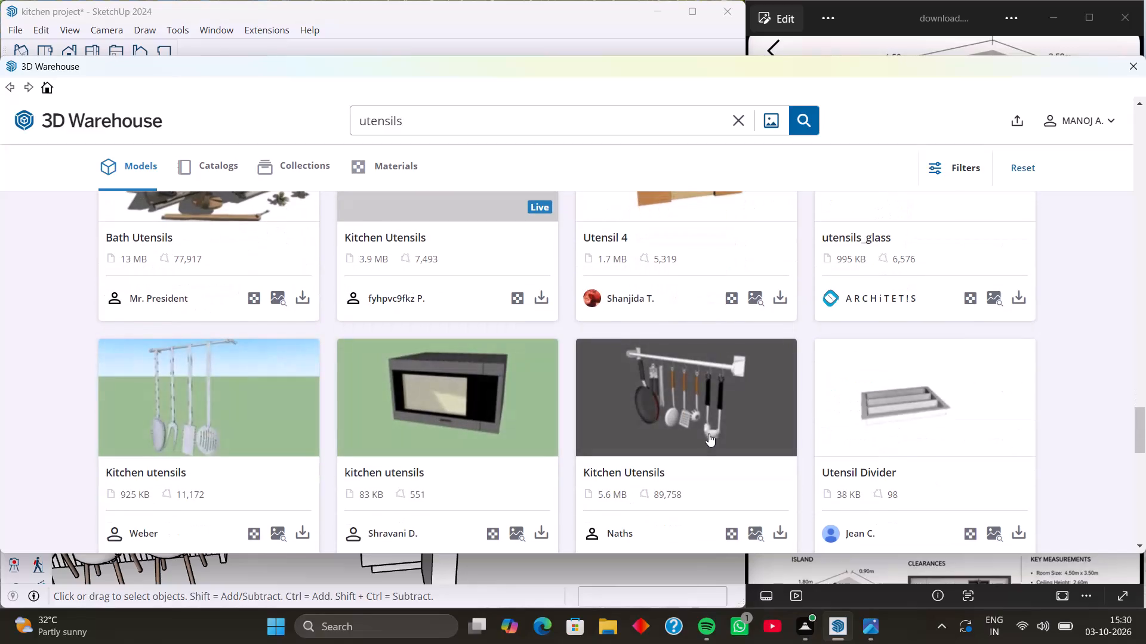
pyautogui.scroll(-4, 708, 434)
pyautogui.scroll(-4, 772, 431)
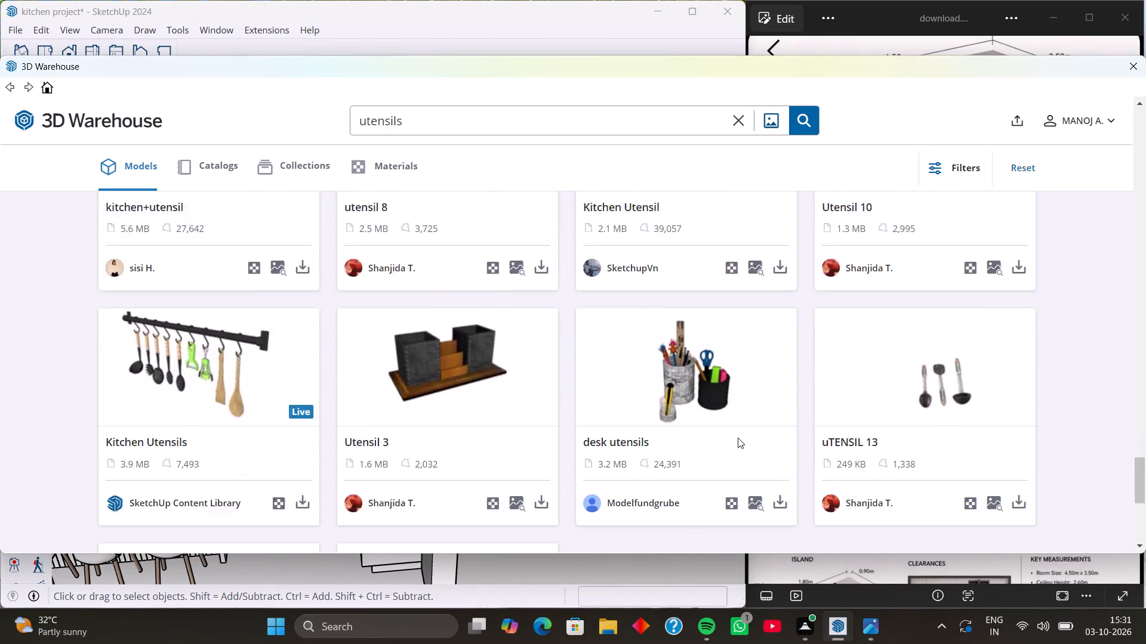
pyautogui.scroll(-3, 730, 438)
pyautogui.scroll(12, 729, 438)
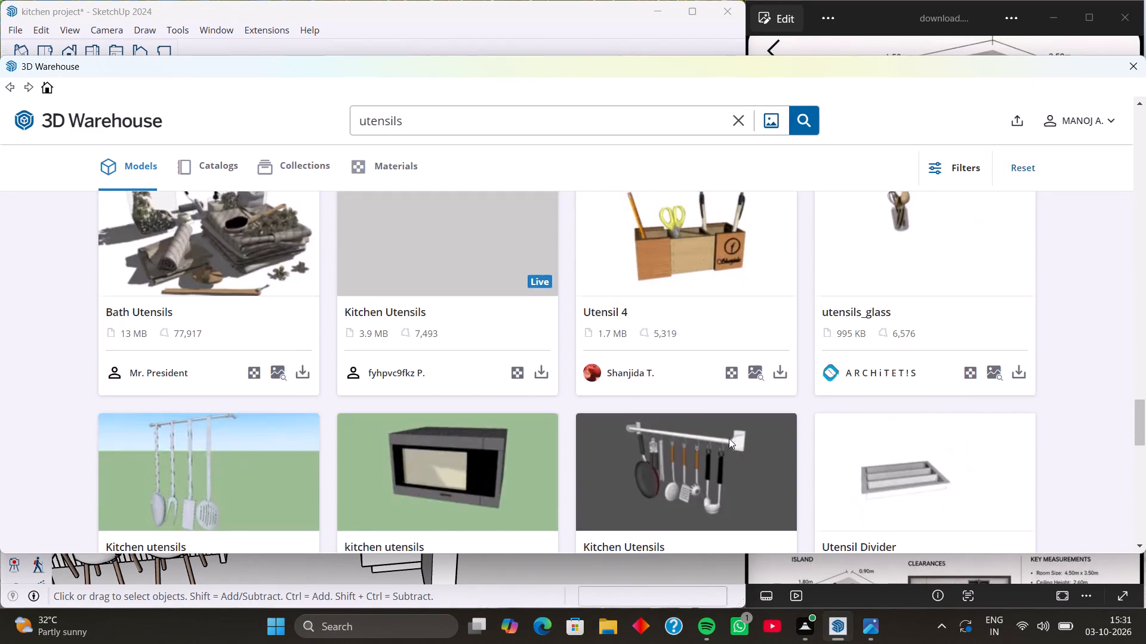
pyautogui.scroll(11, 729, 438)
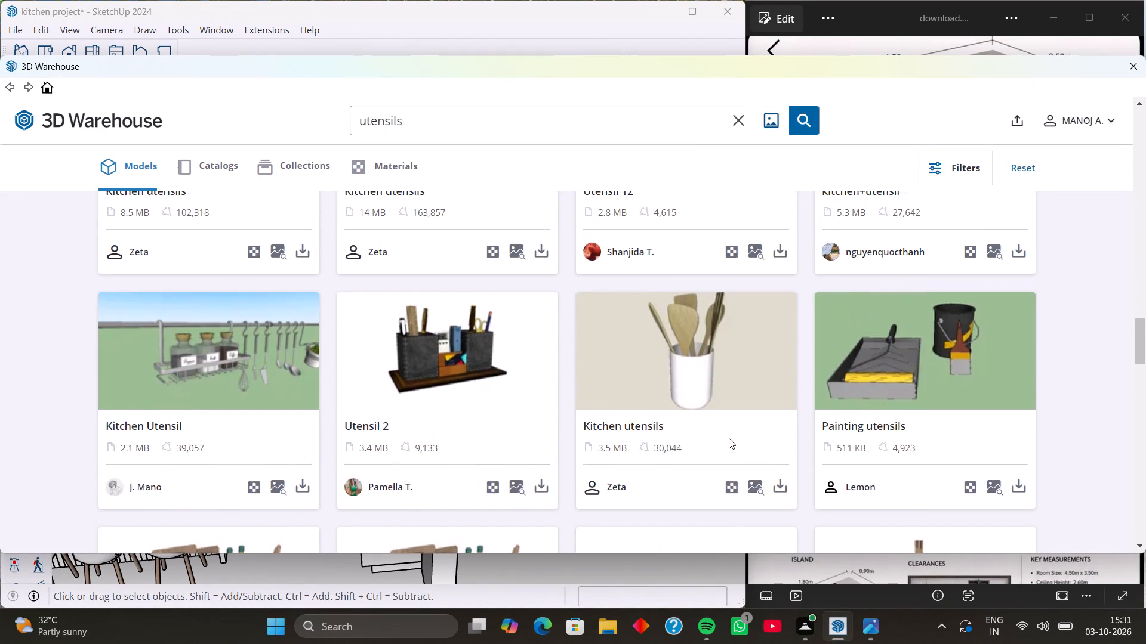
pyautogui.scroll(3, 729, 438)
pyautogui.scroll(-2, 729, 438)
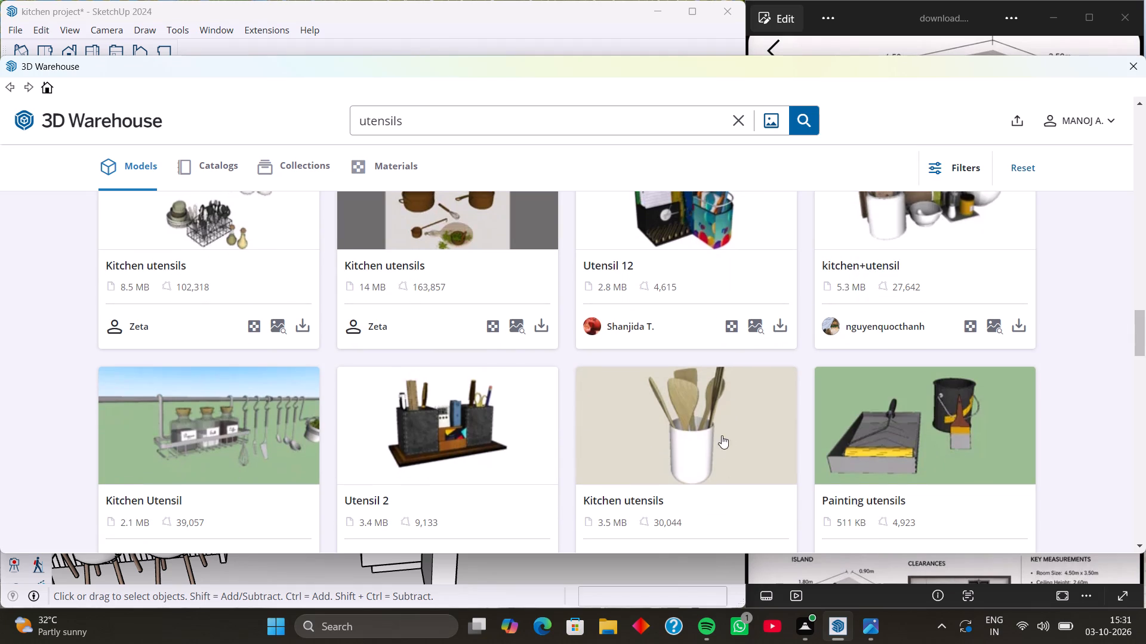
pyautogui.scroll(5, 756, 434)
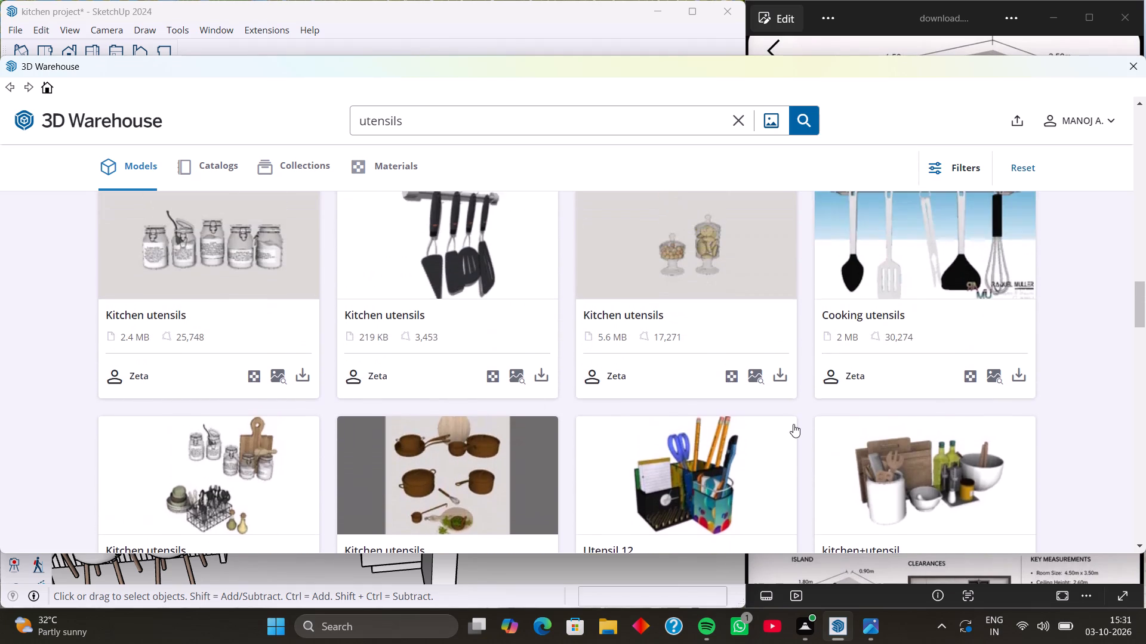
pyautogui.scroll(6, 793, 424)
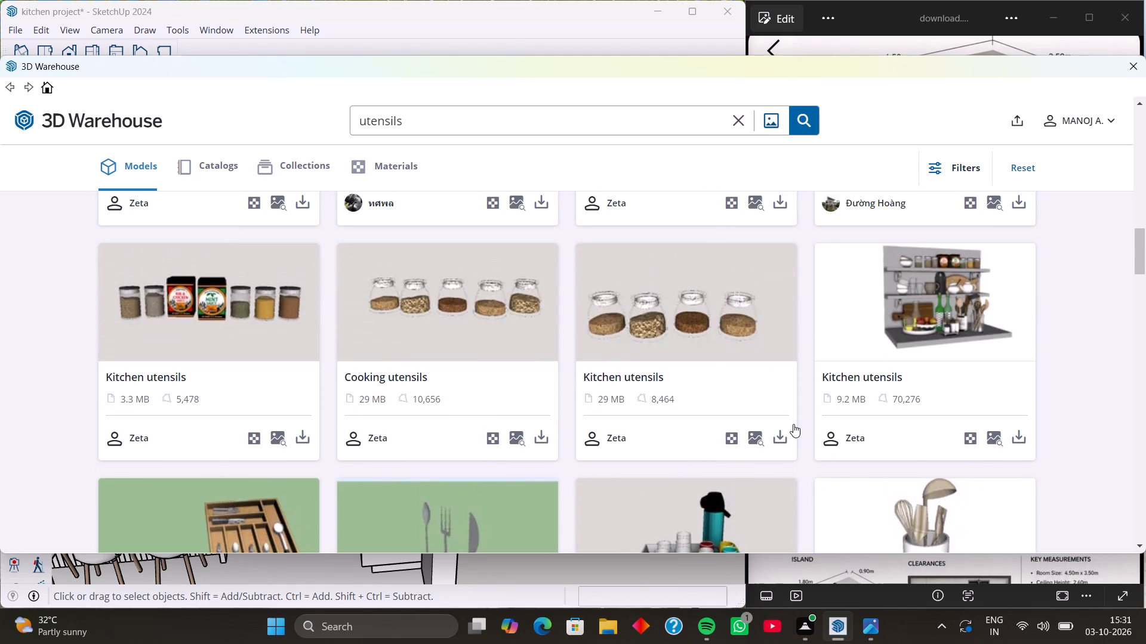
pyautogui.scroll(2, 793, 424)
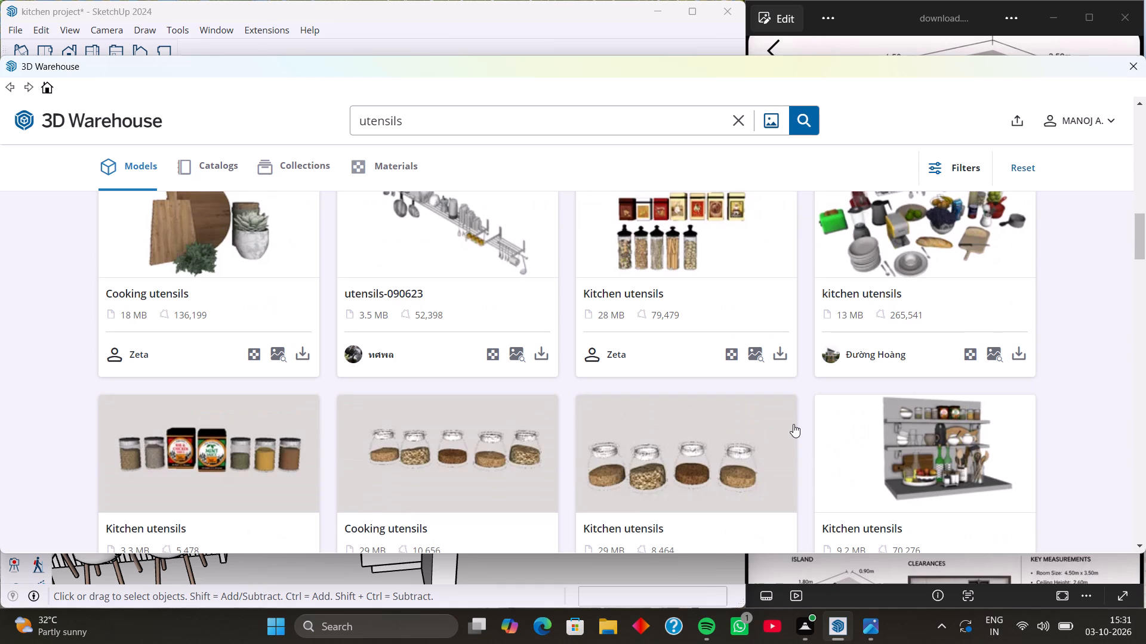
pyautogui.scroll(2, 769, 393)
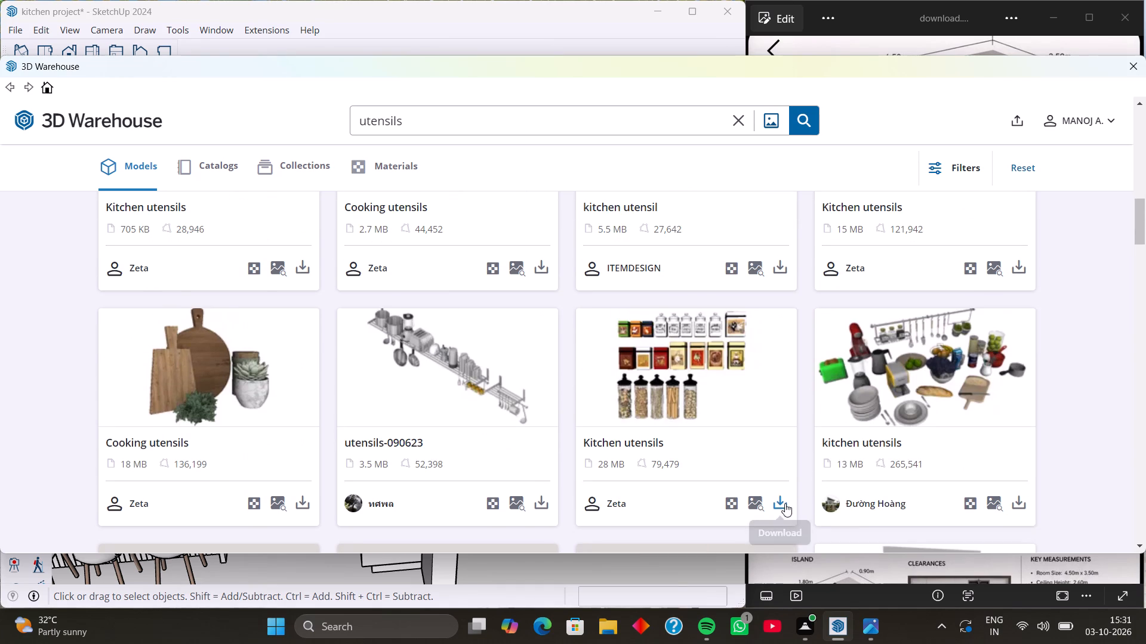
# Load the 28 MB "Kitchen utensils" set of spice tins and tall jars into the model, anchoring it at the base cabinets below the cooktop.
pyautogui.click(784, 503)
pyautogui.click(532, 327)
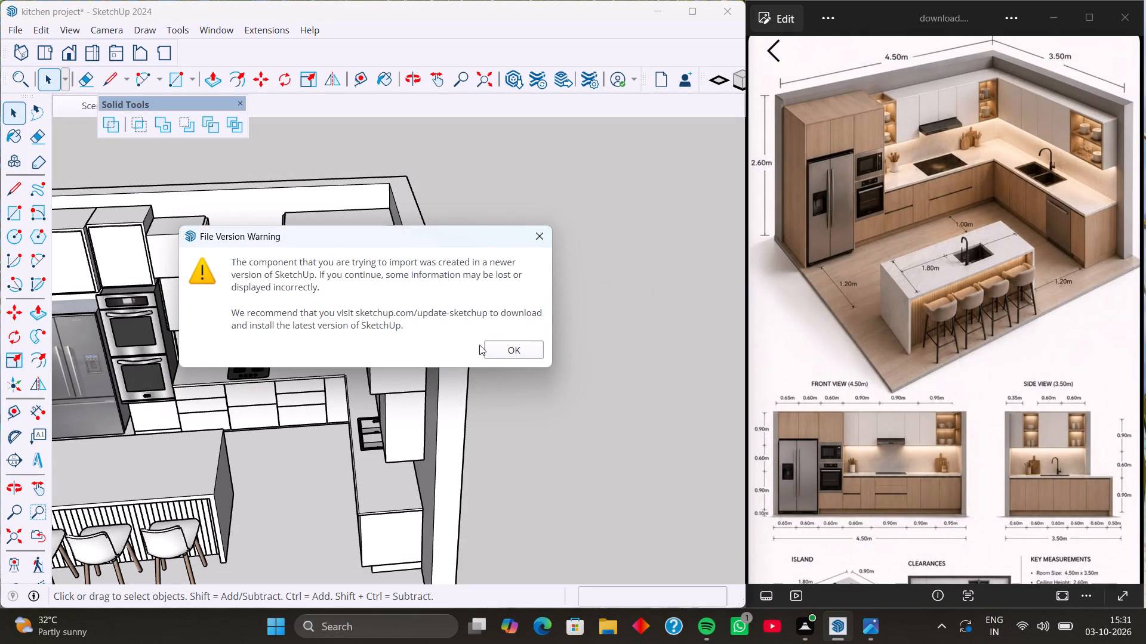
pyautogui.click(515, 349)
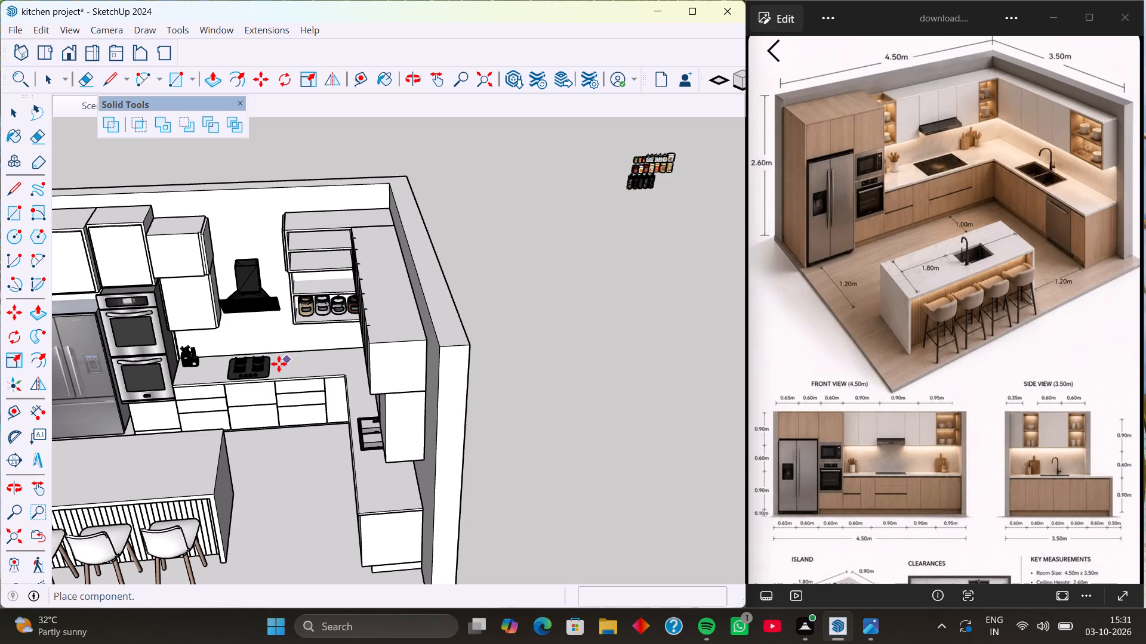
pyautogui.click(224, 397)
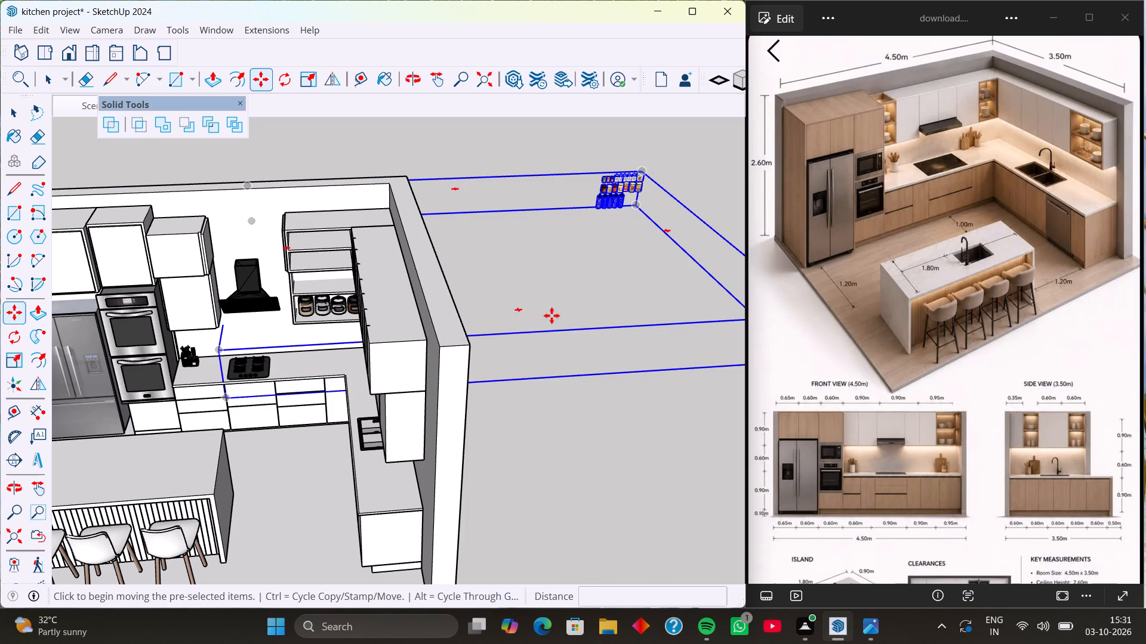
pyautogui.rightClick(552, 315)
pyautogui.click(552, 315)
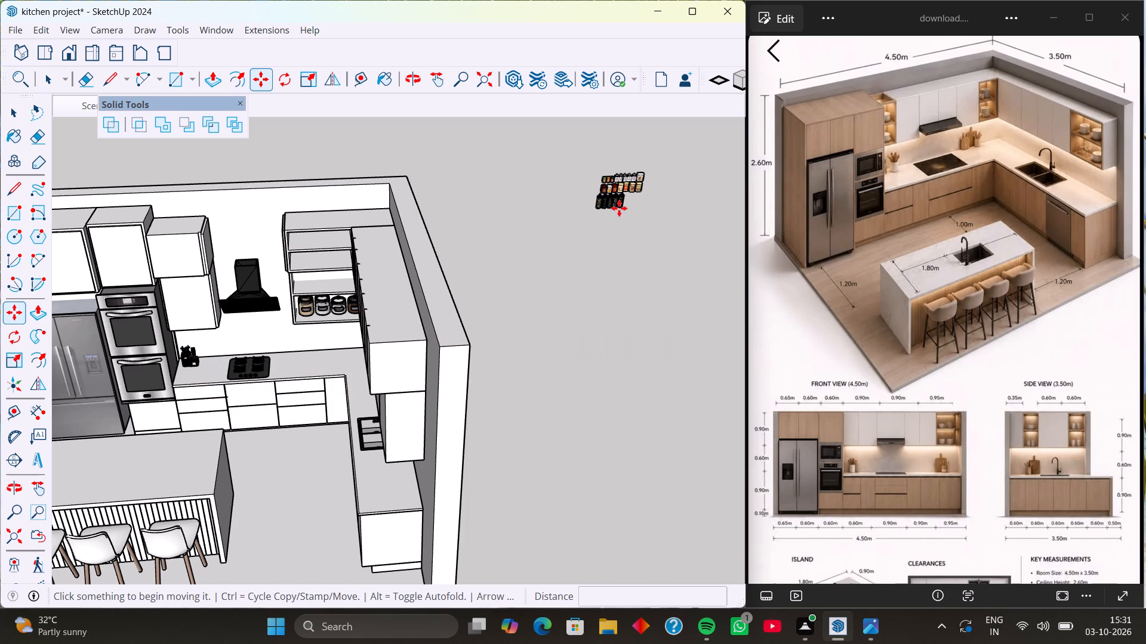
# Explode the imported spice tin and jar component into its separate pieces.
pyautogui.press('space')
pyautogui.click(619, 209)
pyautogui.rightClick(619, 209)
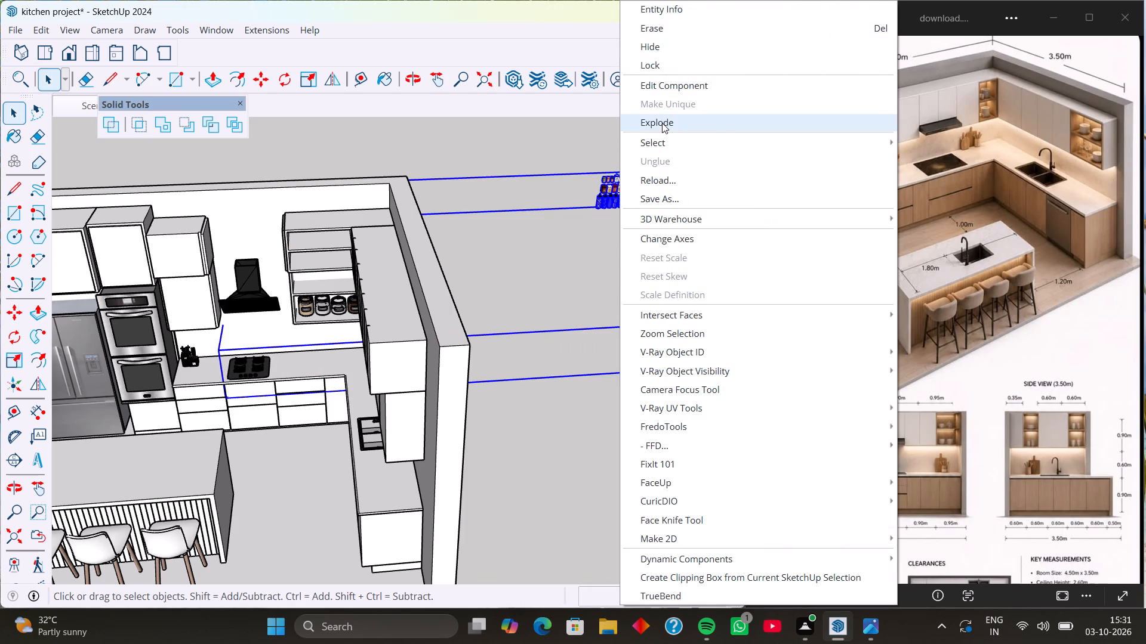
pyautogui.click(665, 131)
# Move the exploded spice tins and jars into the kitchen, setting the tall pasta jars on the countertop at the cooktop.
pyautogui.scroll(-4, 588, 241)
pyautogui.moveTo(575, 278); pyautogui.dragTo(559, 234, button='middle')
pyautogui.scroll(1, 575, 278)
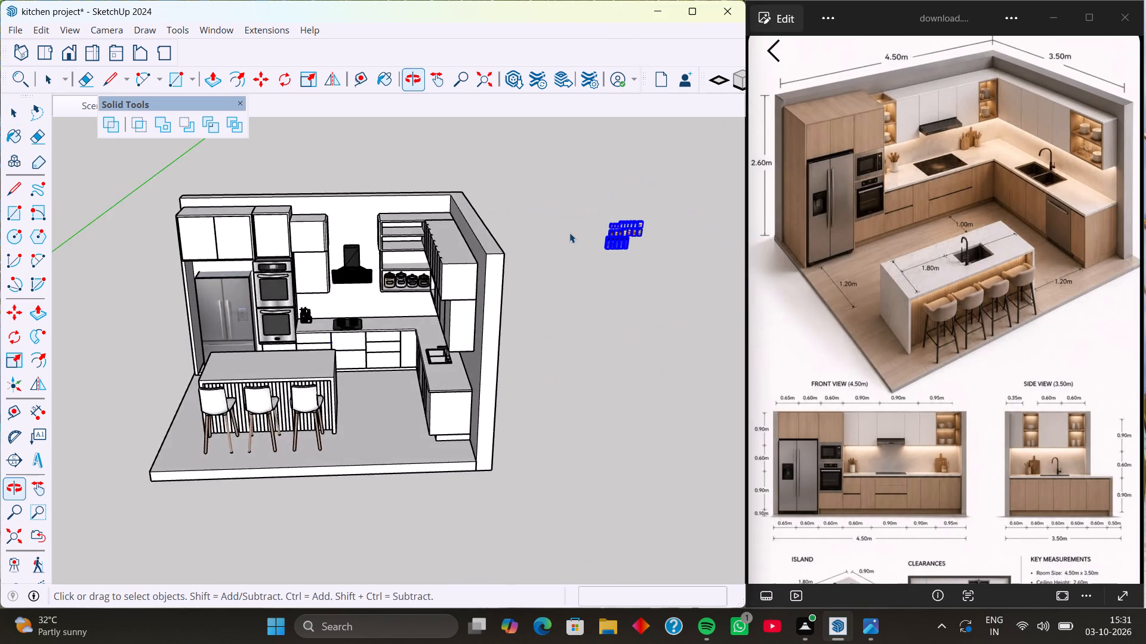
pyautogui.scroll(11, 622, 224)
pyautogui.press('m')
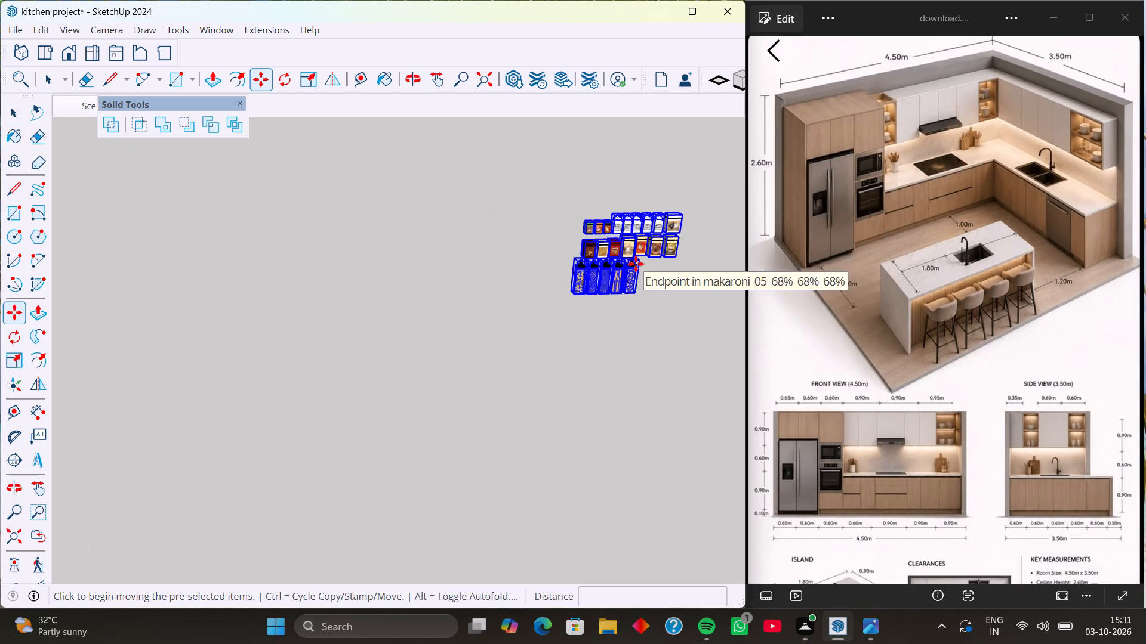
pyautogui.click(640, 296)
pyautogui.scroll(-9, 435, 335)
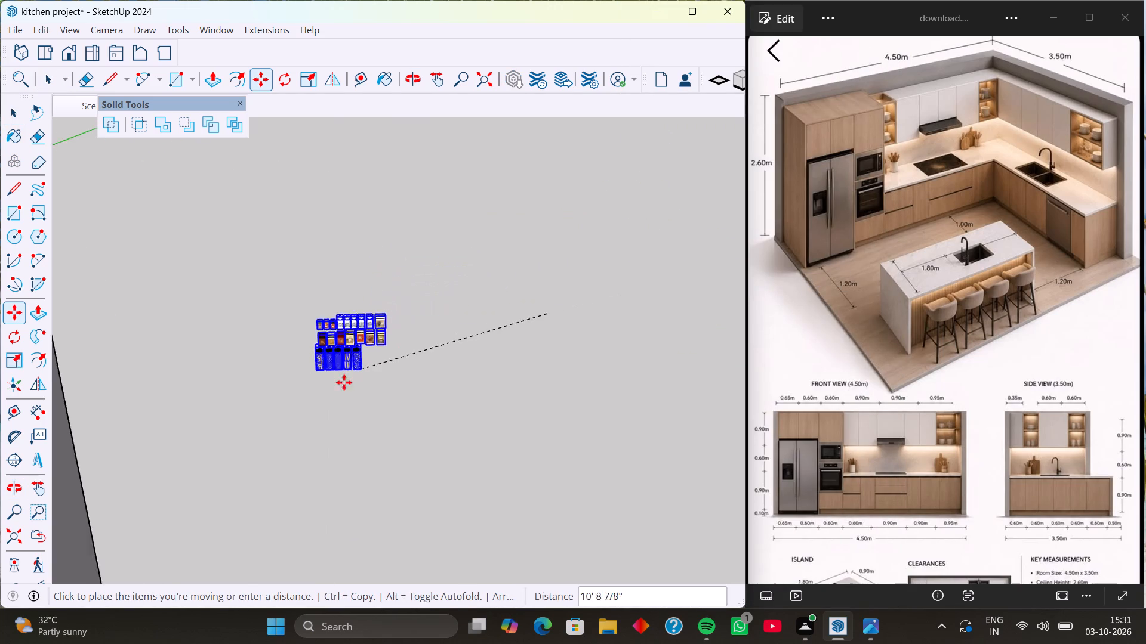
pyautogui.scroll(-6, 344, 382)
pyautogui.scroll(-3, 218, 416)
pyautogui.moveTo(140, 443); pyautogui.dragTo(197, 431, button='middle')
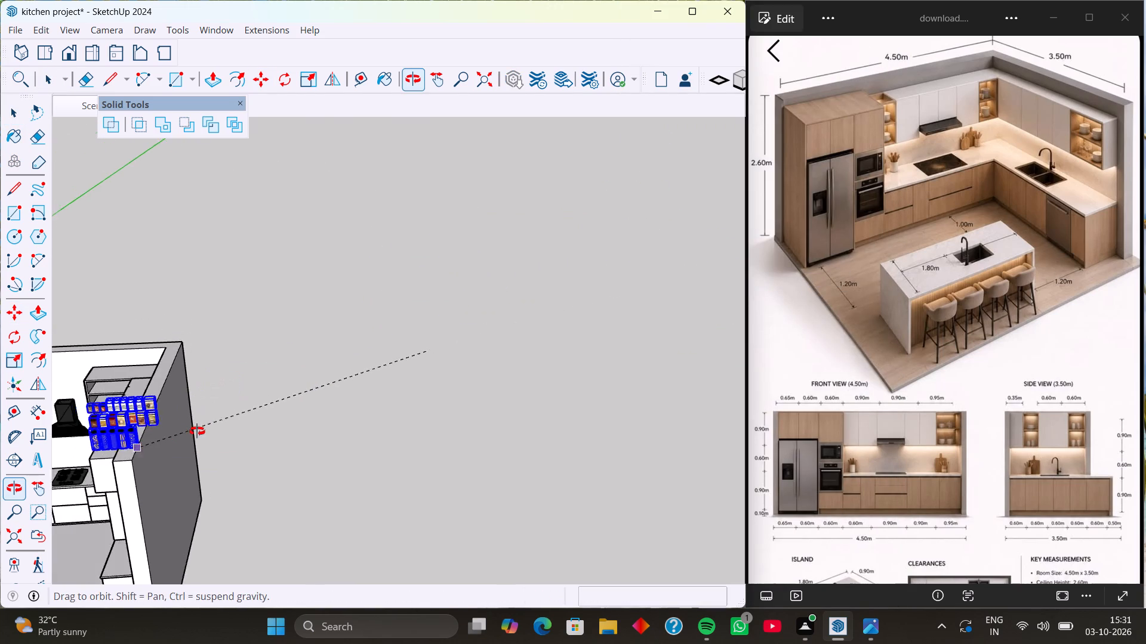
pyautogui.moveTo(197, 431); pyautogui.dragTo(310, 405, button='middle')
pyautogui.keyDown('shift'); pyautogui.moveTo(156, 470); pyautogui.dragTo(439, 394, button='middle'); pyautogui.keyUp('shift')
pyautogui.moveTo(383, 431); pyautogui.dragTo(301, 434, button='middle')
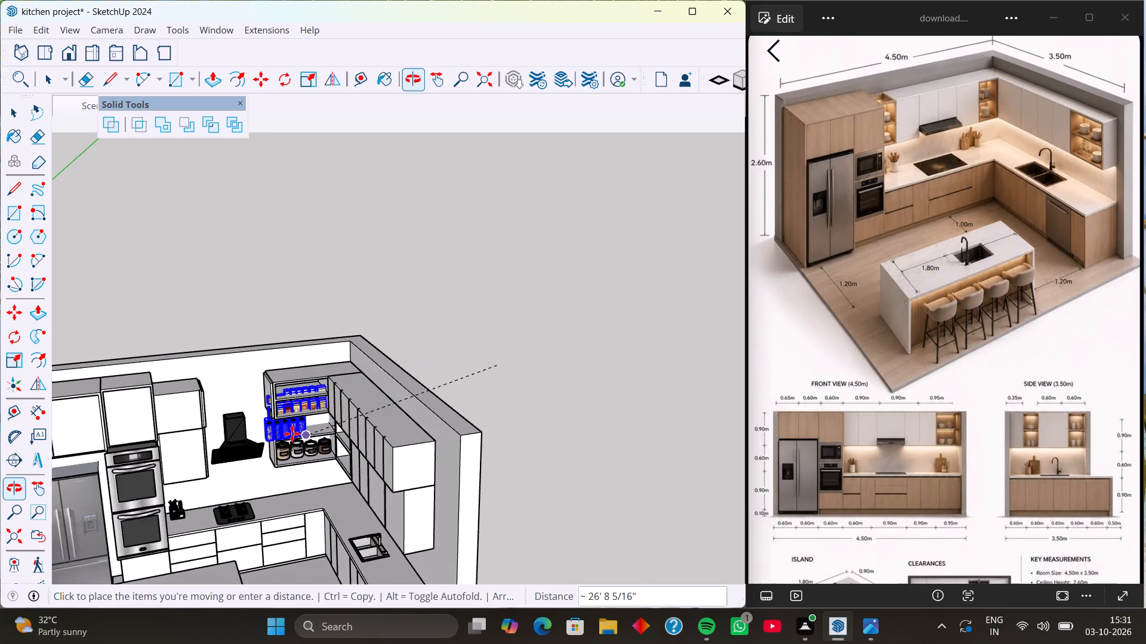
pyautogui.scroll(9, 291, 434)
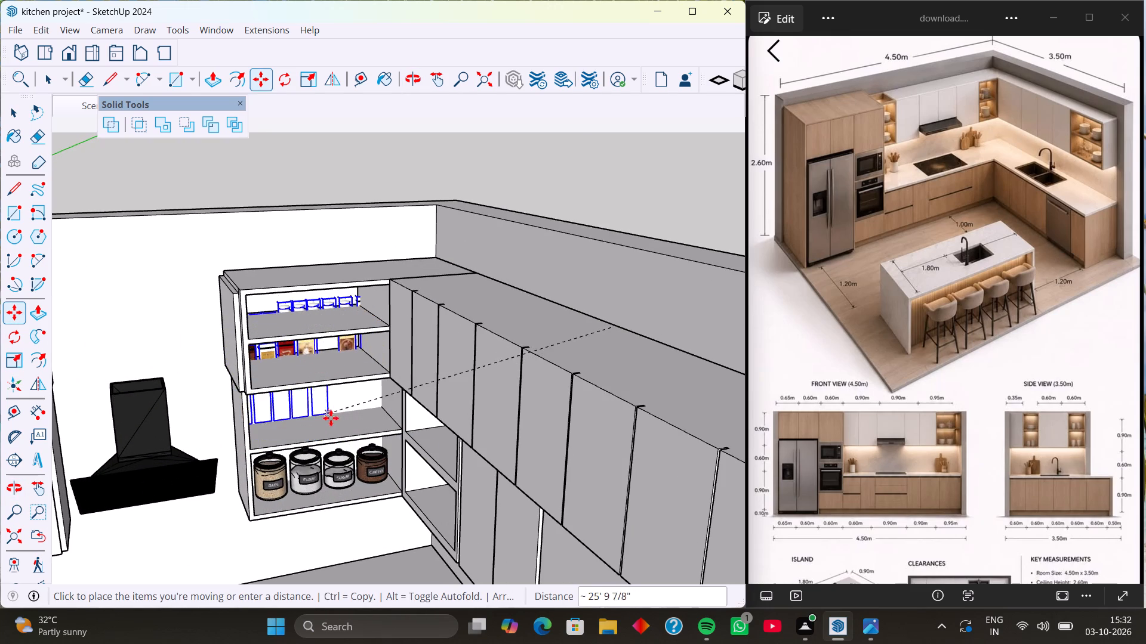
pyautogui.scroll(-4, 267, 454)
pyautogui.keyDown('shift'); pyautogui.moveTo(229, 513); pyautogui.dragTo(344, 392, button='middle'); pyautogui.keyUp('shift')
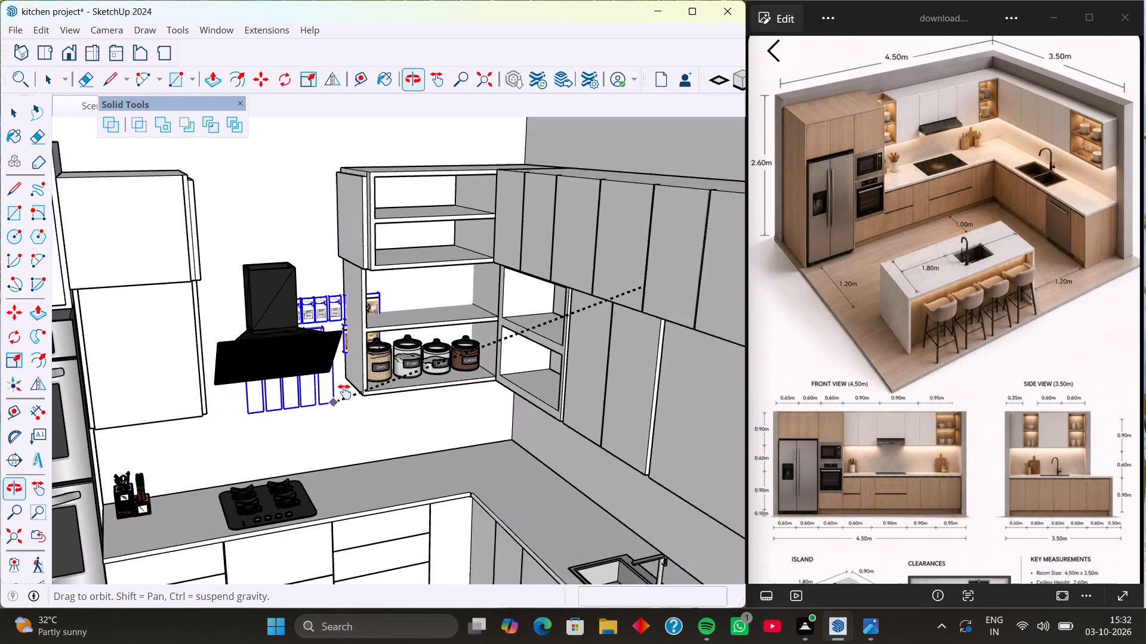
pyautogui.keyDown('shift'); pyautogui.moveTo(344, 392); pyautogui.dragTo(347, 389, button='middle'); pyautogui.keyUp('shift')
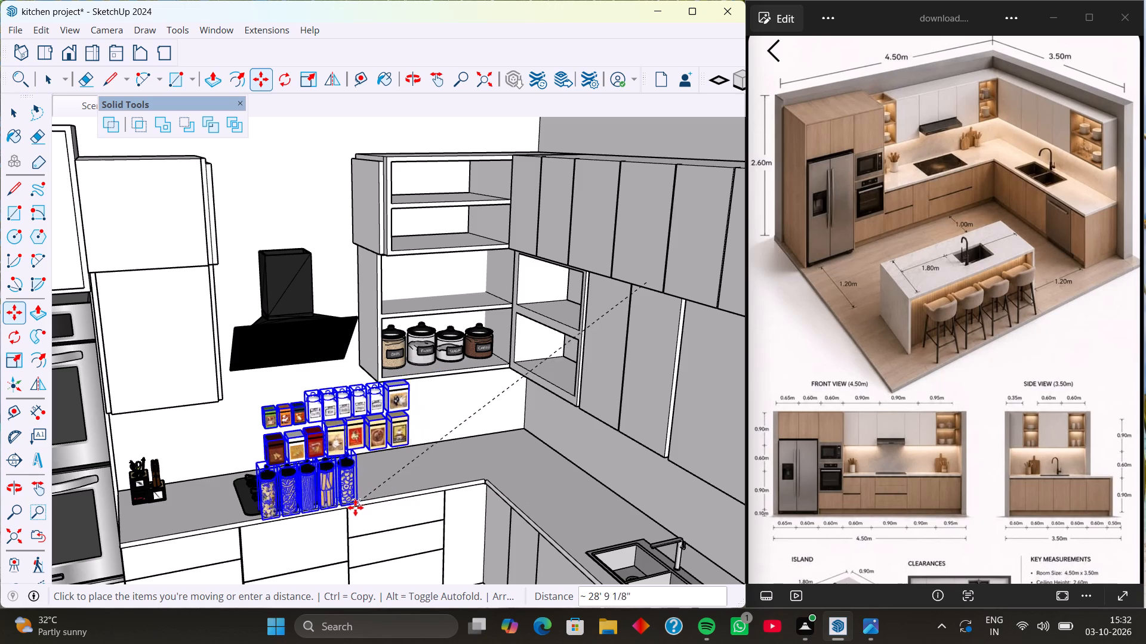
pyautogui.click(346, 510)
pyautogui.press('space')
pyautogui.scroll(-3, 351, 335)
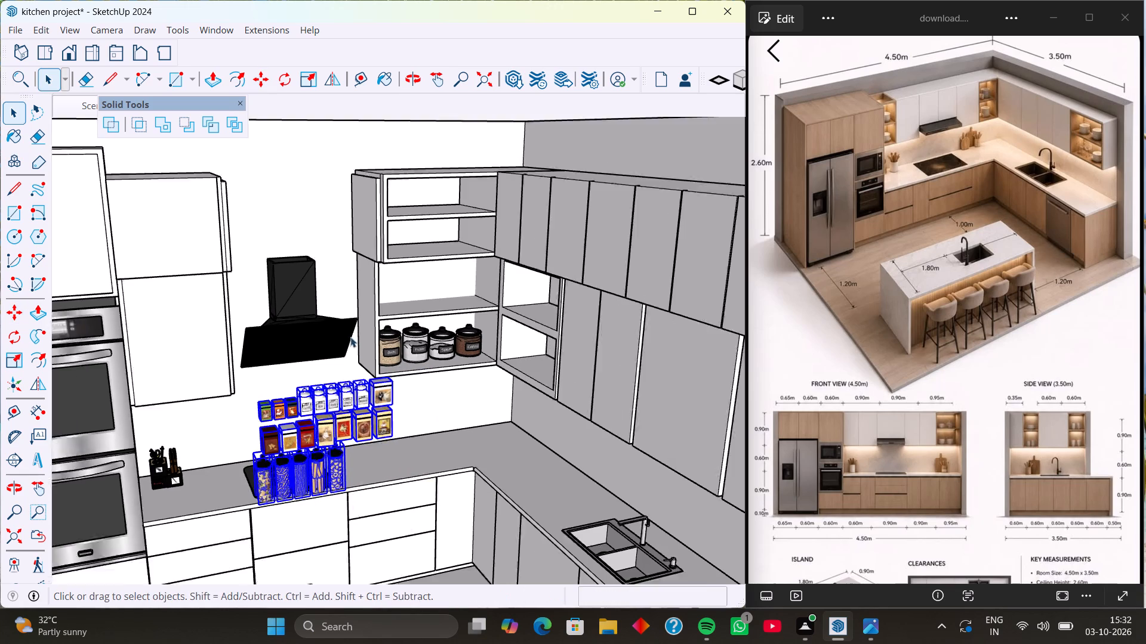
pyautogui.scroll(-3, 350, 337)
pyautogui.click(352, 182)
# Move the top row of three small tins, five white jars and one larger tin onto the shelf above the canisters.
pyautogui.scroll(8, 357, 388)
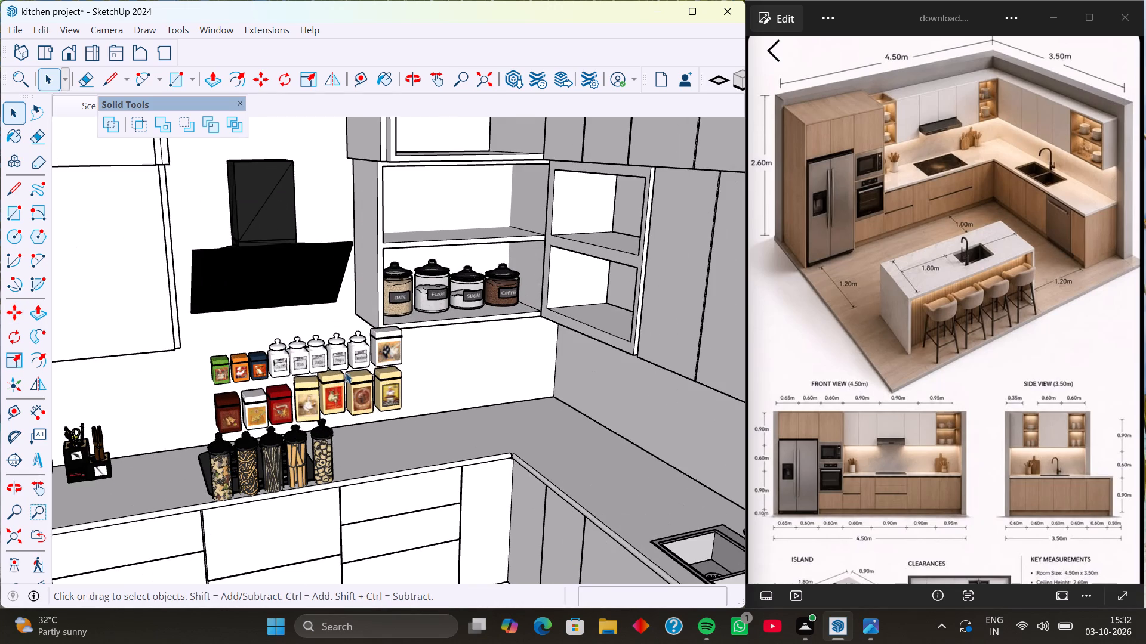
pyautogui.click(343, 364)
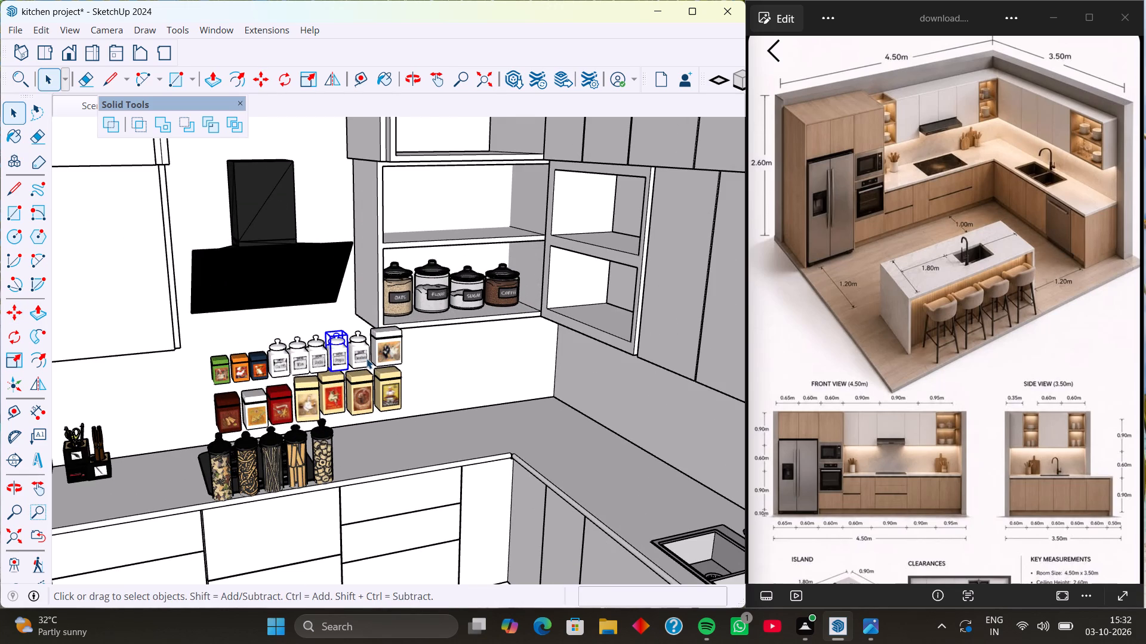
pyautogui.keyDown('shift'); pyautogui.click(359, 353); pyautogui.keyUp('shift')
pyautogui.keyDown('shift'); pyautogui.click(383, 351); pyautogui.keyUp('shift')
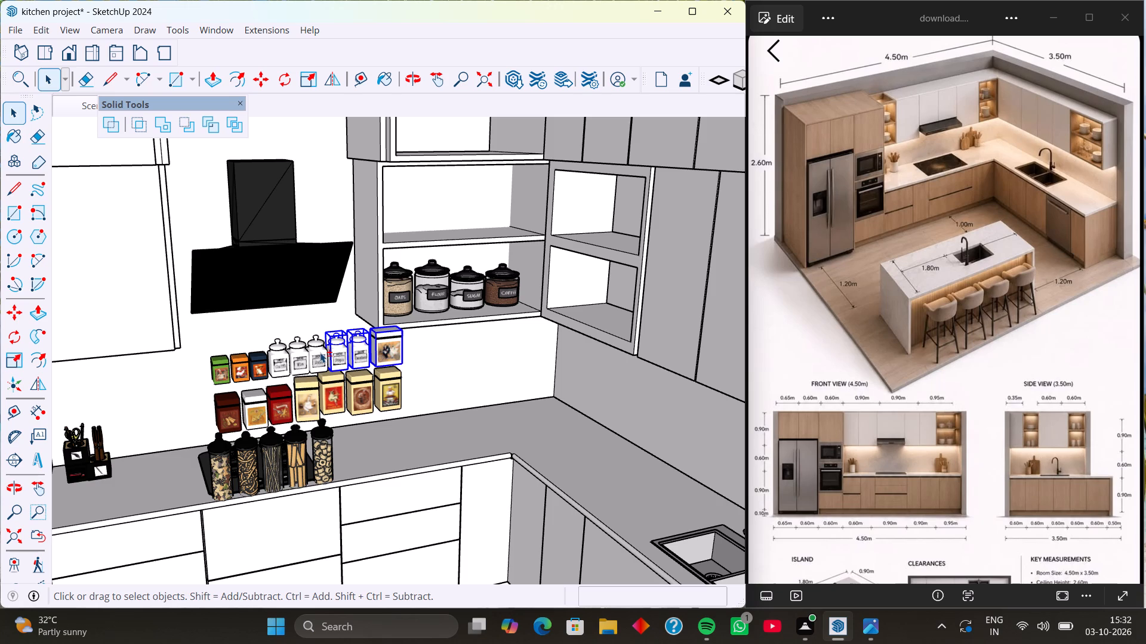
pyautogui.keyDown('shift'); pyautogui.click(319, 352); pyautogui.keyUp('shift')
pyautogui.keyDown('shift'); pyautogui.click(292, 355); pyautogui.keyUp('shift')
pyautogui.keyDown('shift'); pyautogui.click(283, 357); pyautogui.keyUp('shift')
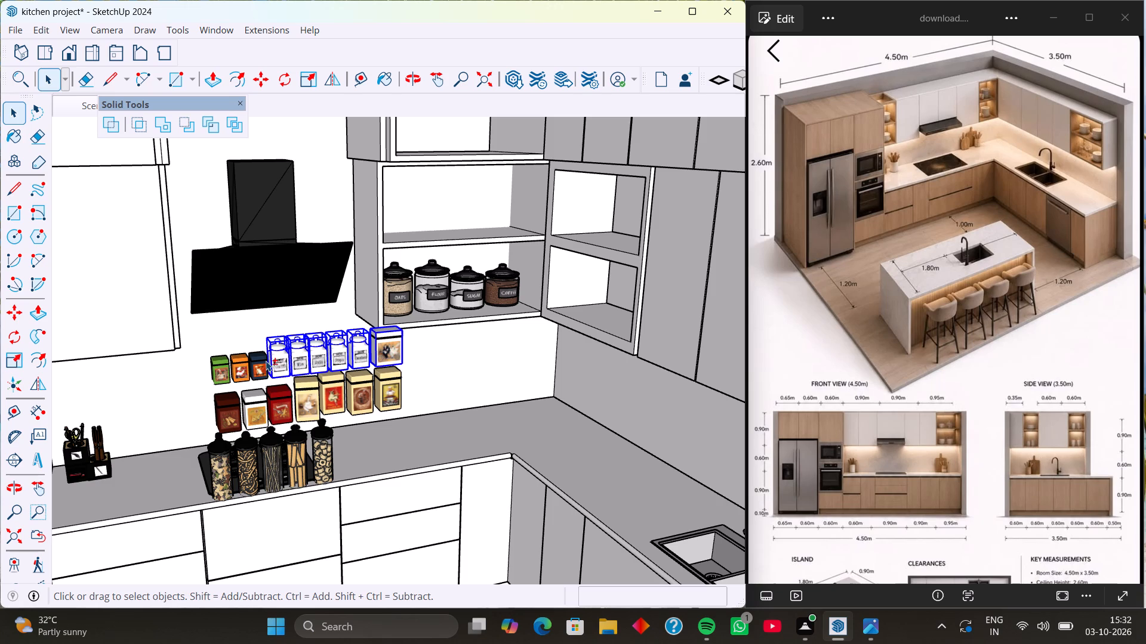
pyautogui.keyDown('shift'); pyautogui.click(261, 361); pyautogui.keyUp('shift')
pyautogui.keyDown('shift'); pyautogui.click(242, 366); pyautogui.keyUp('shift')
pyautogui.keyDown('shift'); pyautogui.click(223, 369); pyautogui.keyUp('shift')
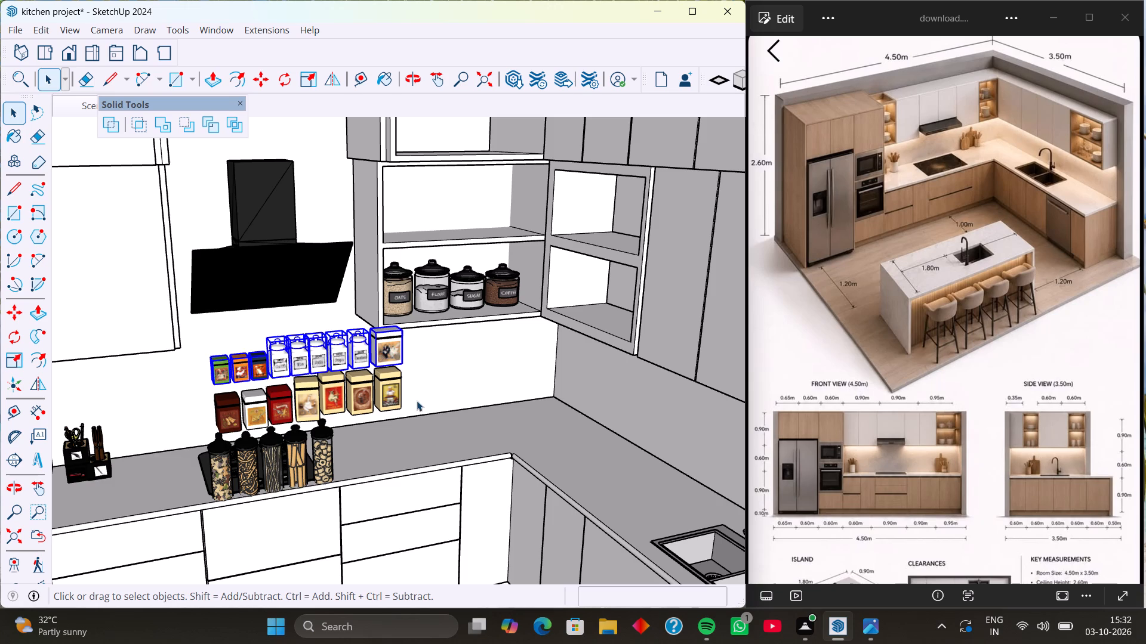
pyautogui.press('m')
pyautogui.scroll(6, 421, 389)
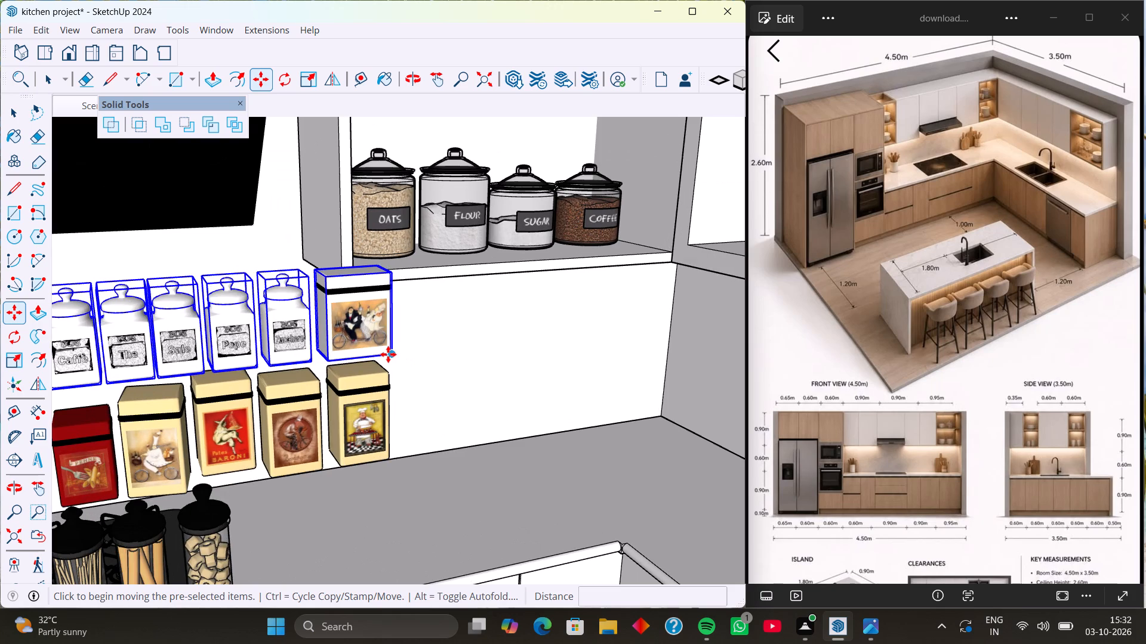
pyautogui.click(388, 354)
pyautogui.scroll(-8, 473, 291)
pyautogui.scroll(3, 569, 171)
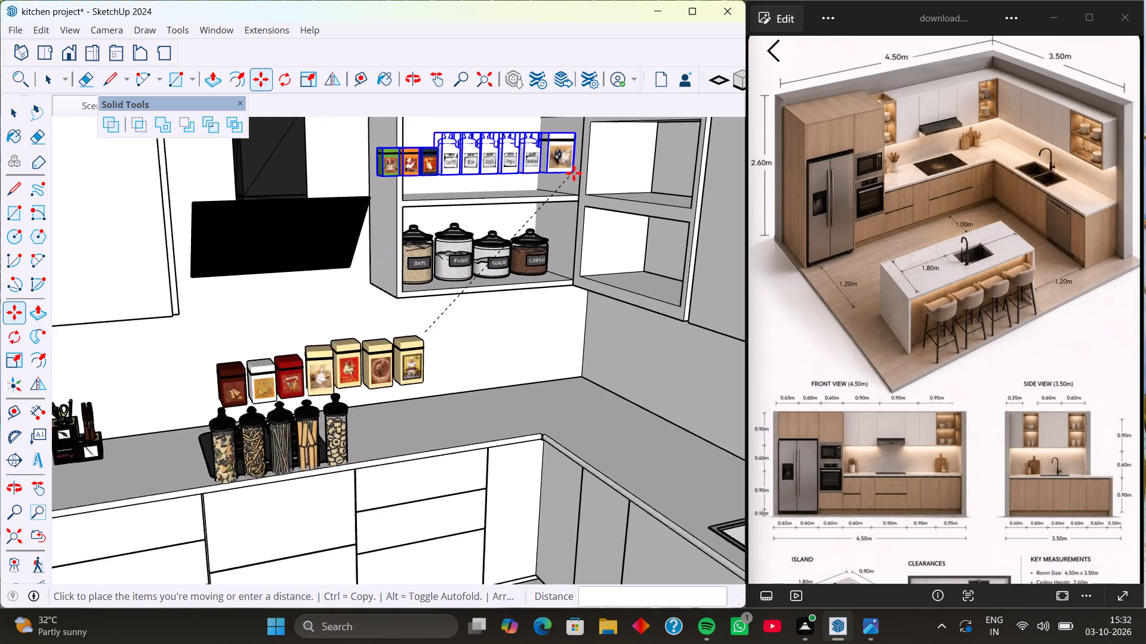
pyautogui.scroll(15, 574, 173)
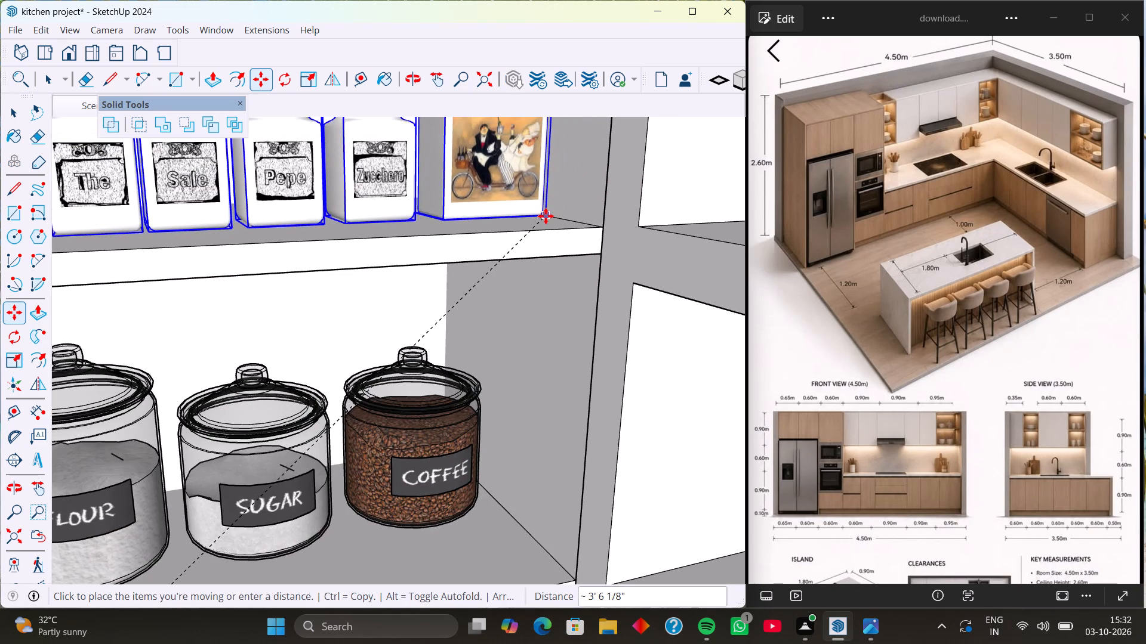
pyautogui.click(546, 216)
# Move the row of seven spice tins onto the open shelf above the white jars.
pyautogui.scroll(-4, 396, 296)
pyautogui.scroll(-7, 244, 344)
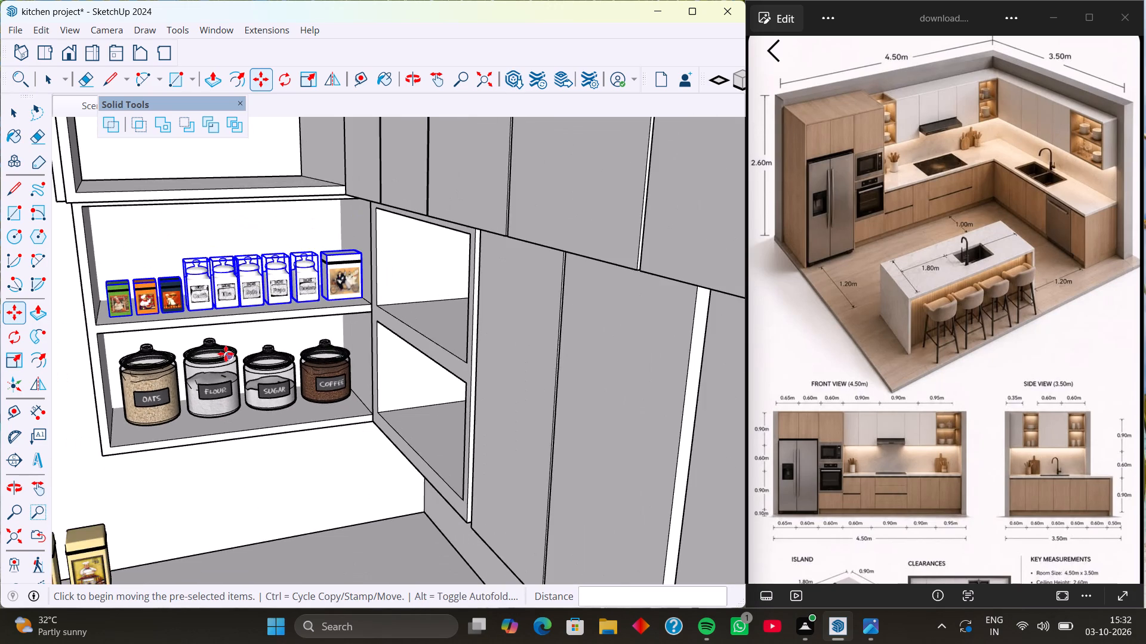
pyautogui.moveTo(226, 354); pyautogui.dragTo(215, 368, button='middle')
pyautogui.scroll(-4, 215, 368)
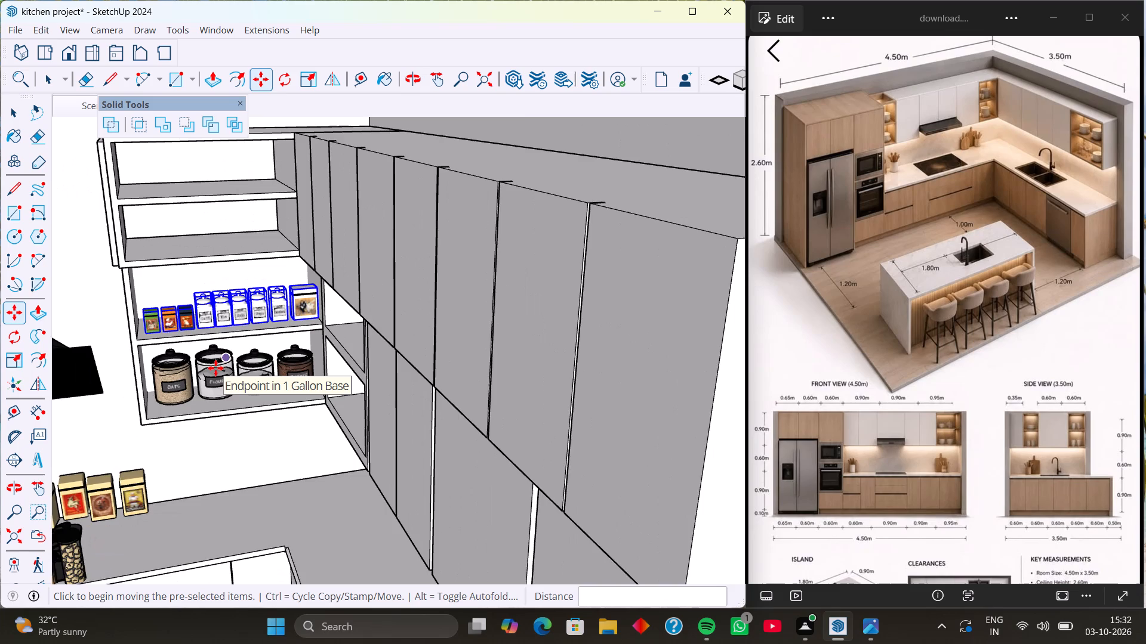
pyautogui.scroll(-3, 215, 368)
pyautogui.keyDown('shift'); pyautogui.moveTo(215, 389); pyautogui.dragTo(348, 398, button='middle'); pyautogui.keyUp('shift')
pyautogui.moveTo(329, 414); pyautogui.dragTo(308, 410, button='middle')
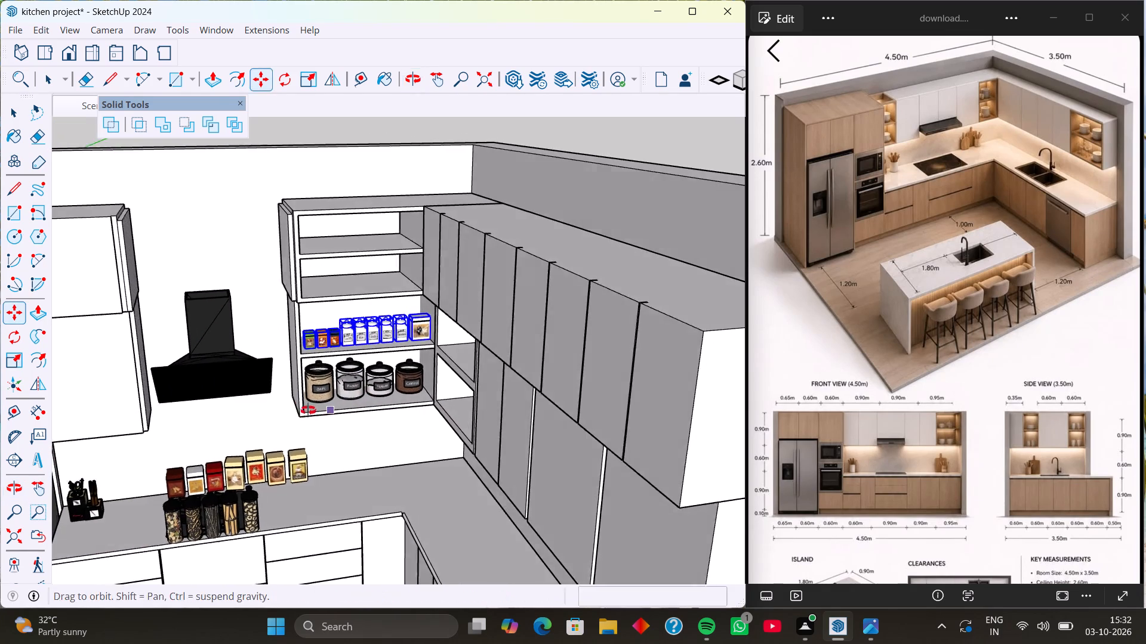
pyautogui.moveTo(308, 410); pyautogui.dragTo(294, 408, button='middle')
pyautogui.scroll(4, 266, 457)
pyautogui.press('space')
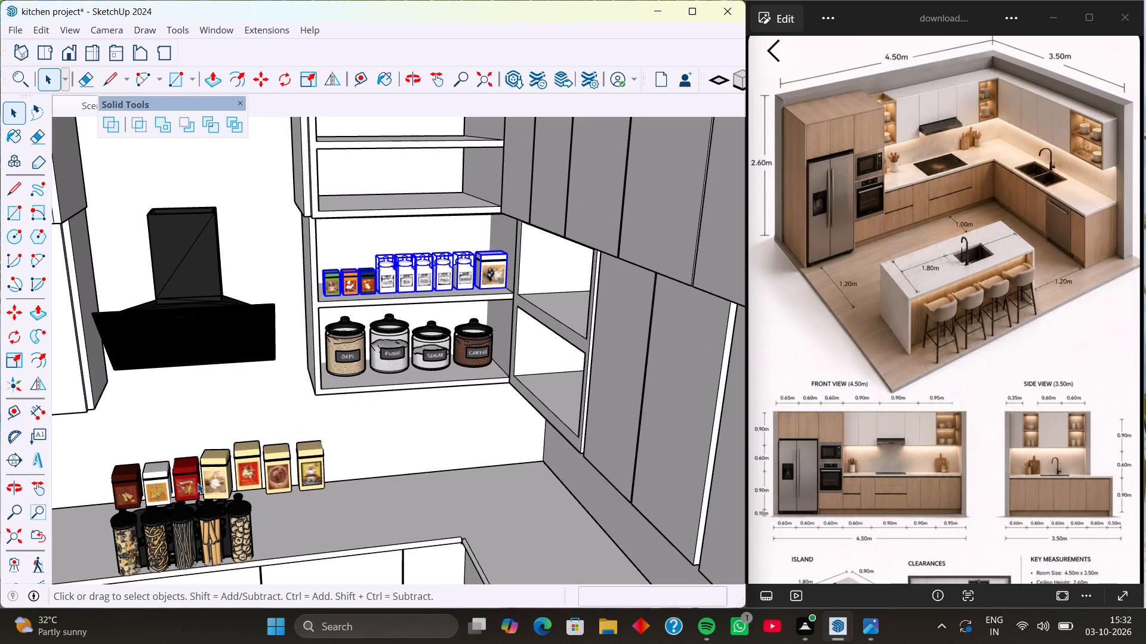
pyautogui.click(129, 484)
pyautogui.keyDown('shift'); pyautogui.click(149, 477); pyautogui.keyUp('shift')
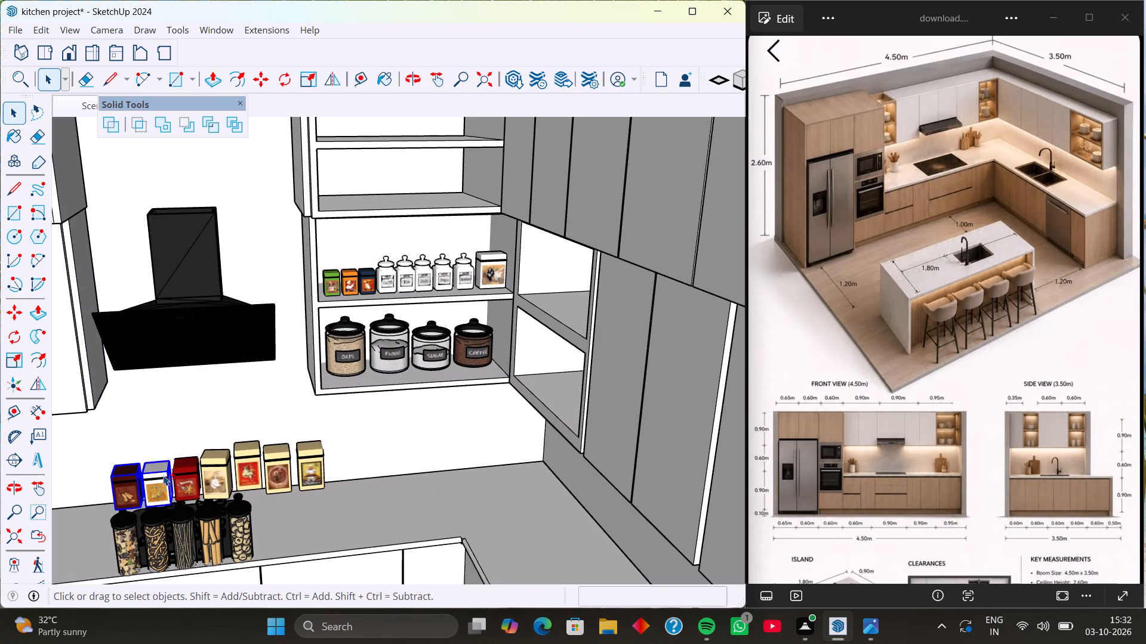
pyautogui.keyDown('shift'); pyautogui.click(180, 475); pyautogui.keyUp('shift')
pyautogui.keyDown('shift'); pyautogui.click(212, 475); pyautogui.keyUp('shift')
pyautogui.keyDown('shift'); pyautogui.click(242, 470); pyautogui.keyUp('shift')
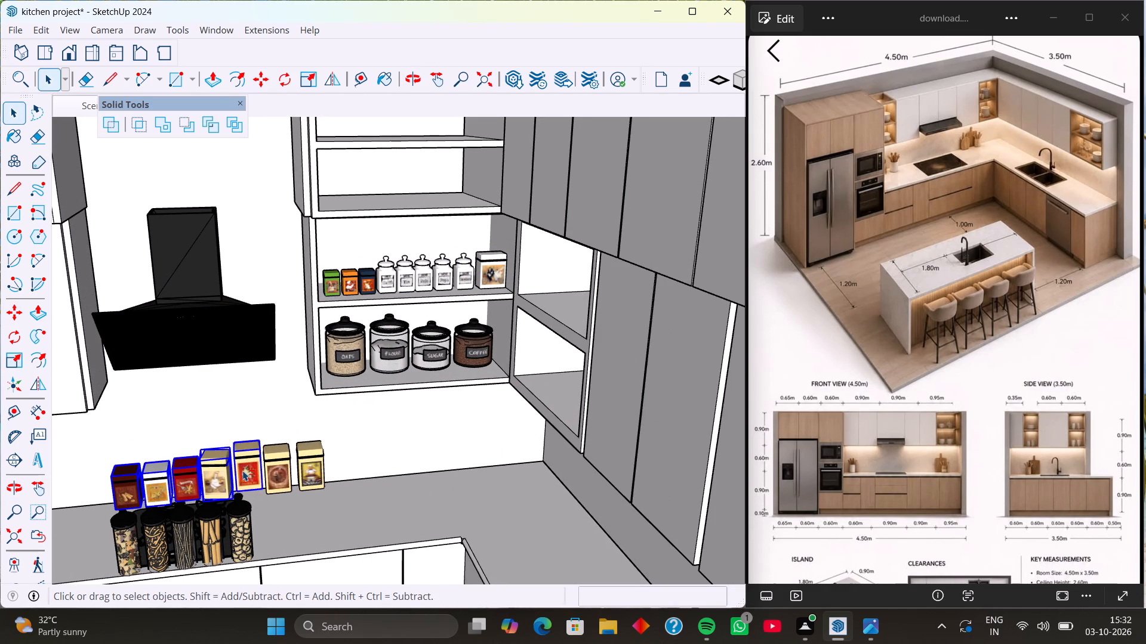
pyautogui.keyDown('shift'); pyautogui.click(278, 469); pyautogui.keyUp('shift')
pyautogui.keyDown('shift'); pyautogui.click(311, 465); pyautogui.keyUp('shift')
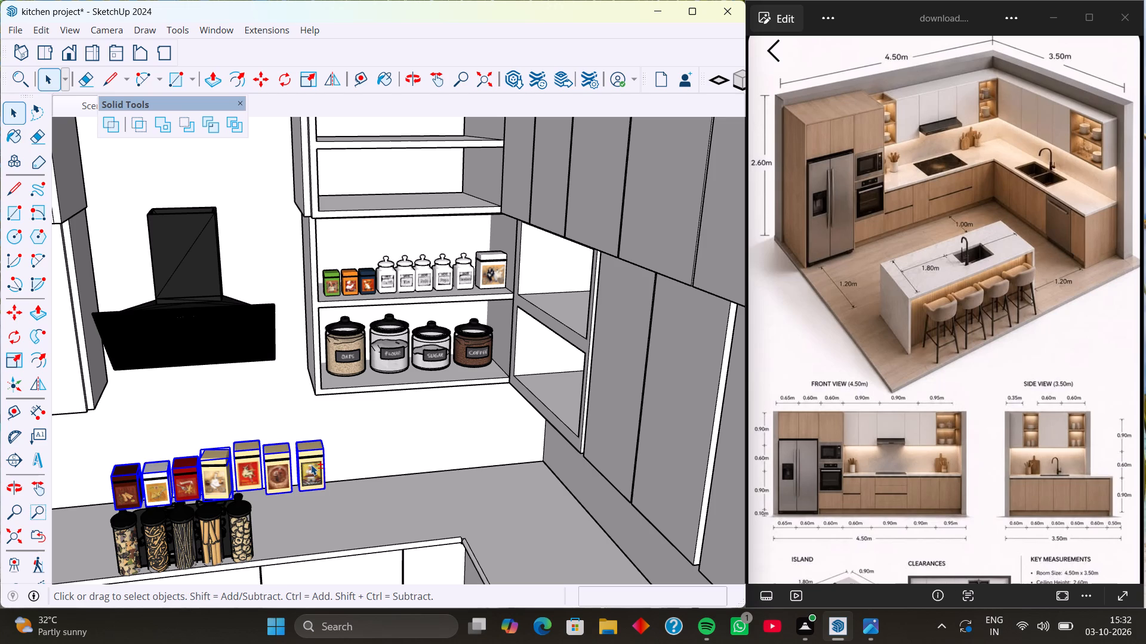
pyautogui.press('m')
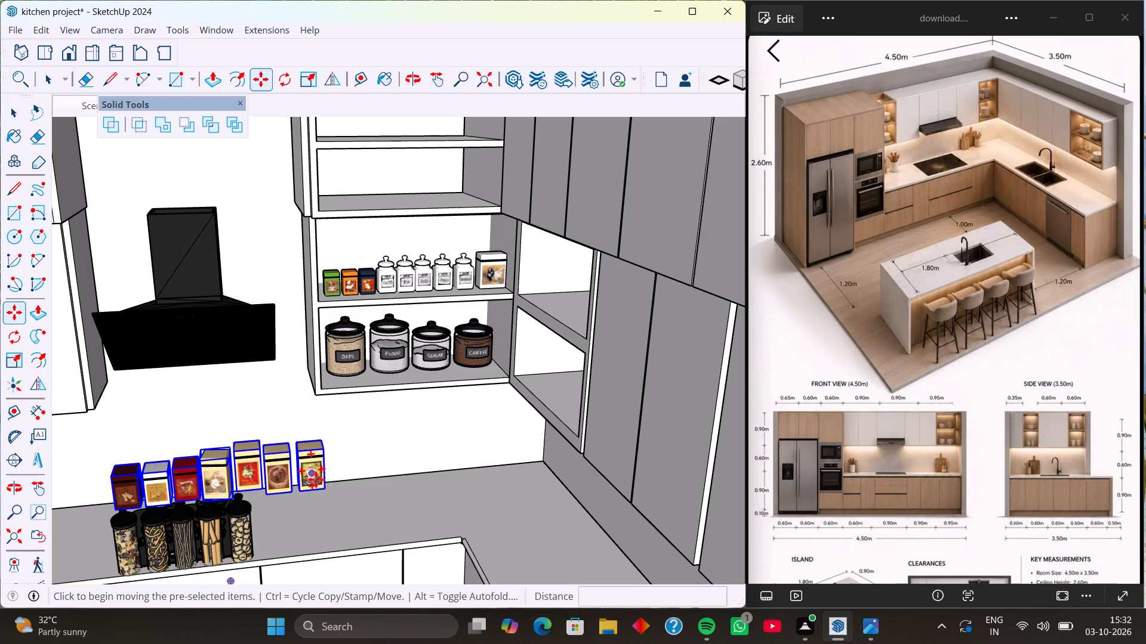
pyautogui.scroll(5, 316, 479)
pyautogui.click(331, 498)
pyautogui.scroll(-5, 505, 292)
pyautogui.scroll(-2, 550, 154)
pyautogui.keyDown('shift'); pyautogui.moveTo(550, 154); pyautogui.dragTo(482, 302, button='middle'); pyautogui.keyUp('shift')
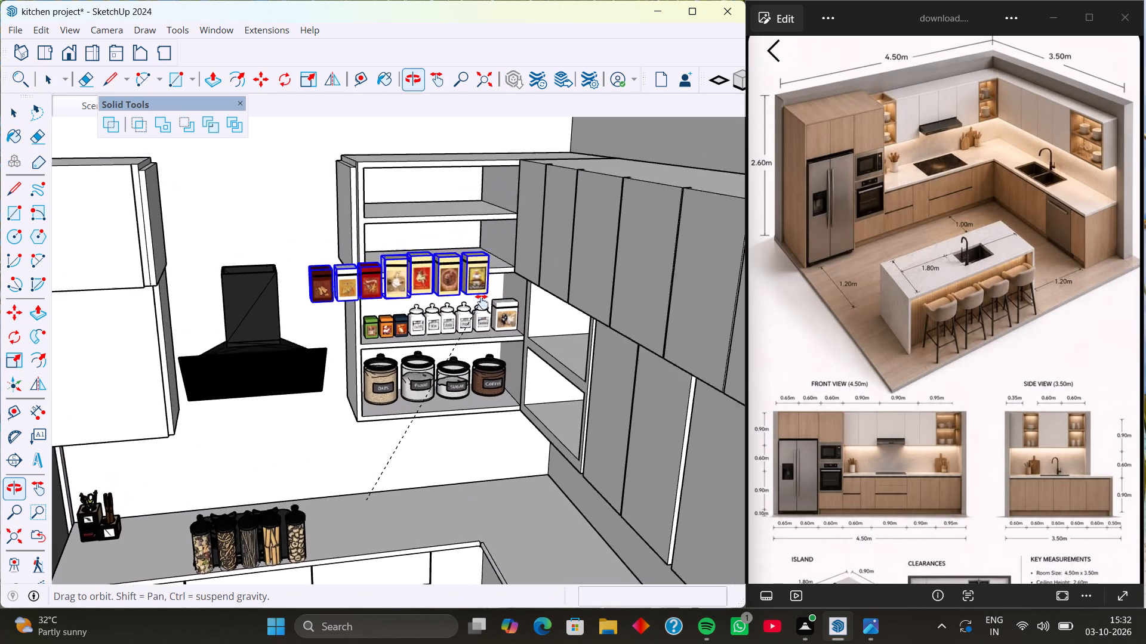
pyautogui.keyDown('shift'); pyautogui.moveTo(482, 302); pyautogui.dragTo(466, 332, button='middle'); pyautogui.keyUp('shift')
pyautogui.scroll(8, 472, 318)
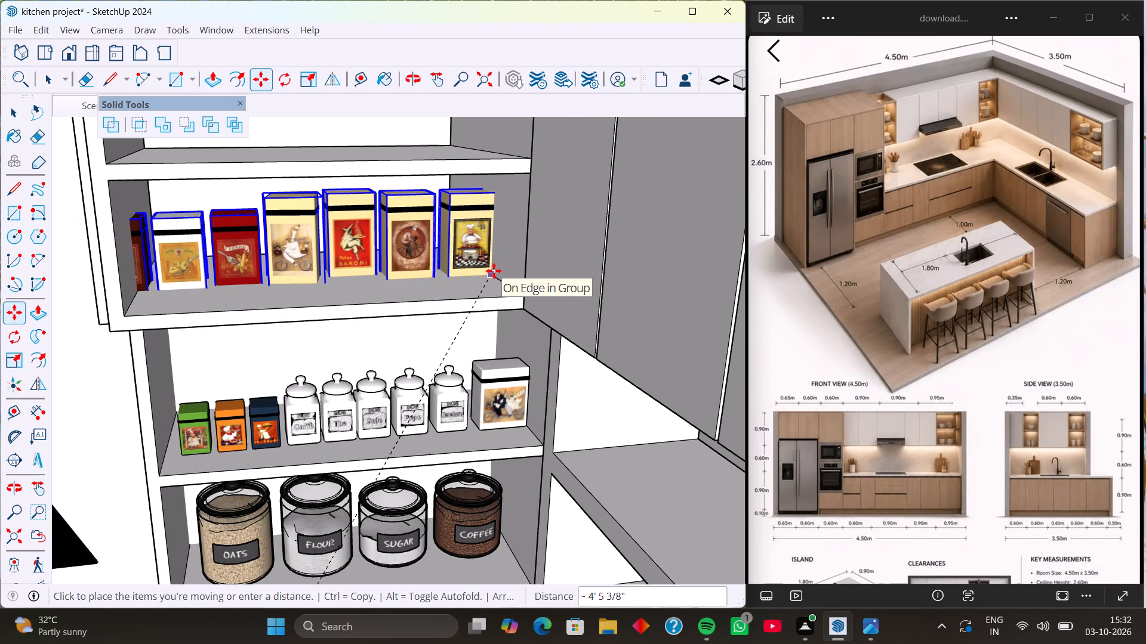
pyautogui.click(494, 271)
# Scale the seven spice tins down uniformly to about 0.86 so the row fits between the shelf's sides.
pyautogui.scroll(-4, 292, 304)
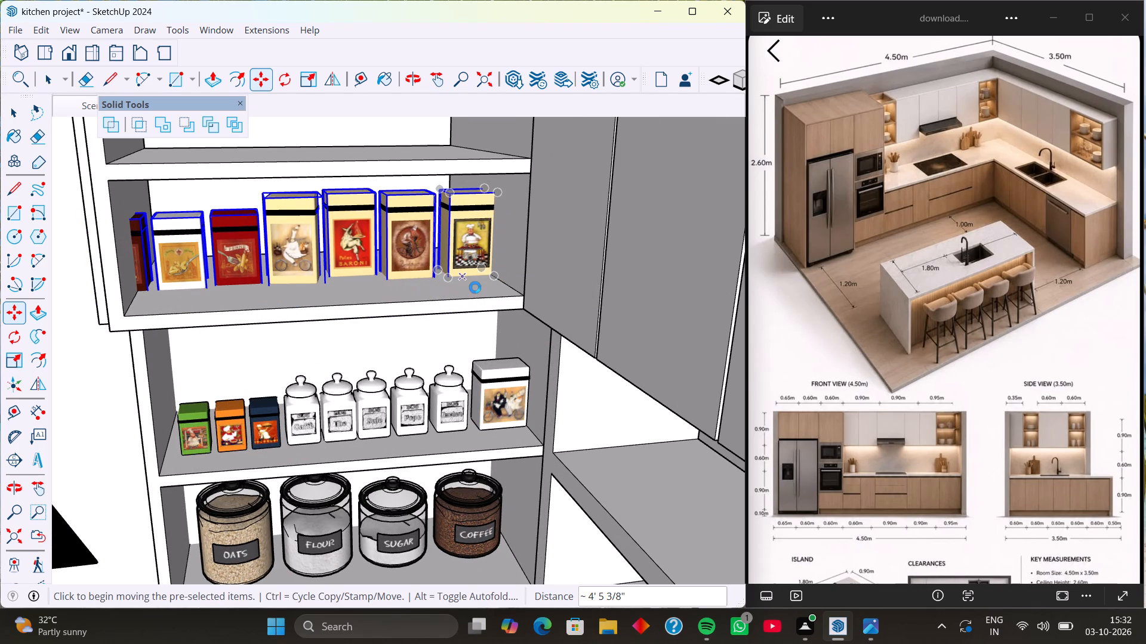
pyautogui.scroll(-2, 375, 302)
pyautogui.moveTo(332, 293); pyautogui.dragTo(350, 296, button='middle')
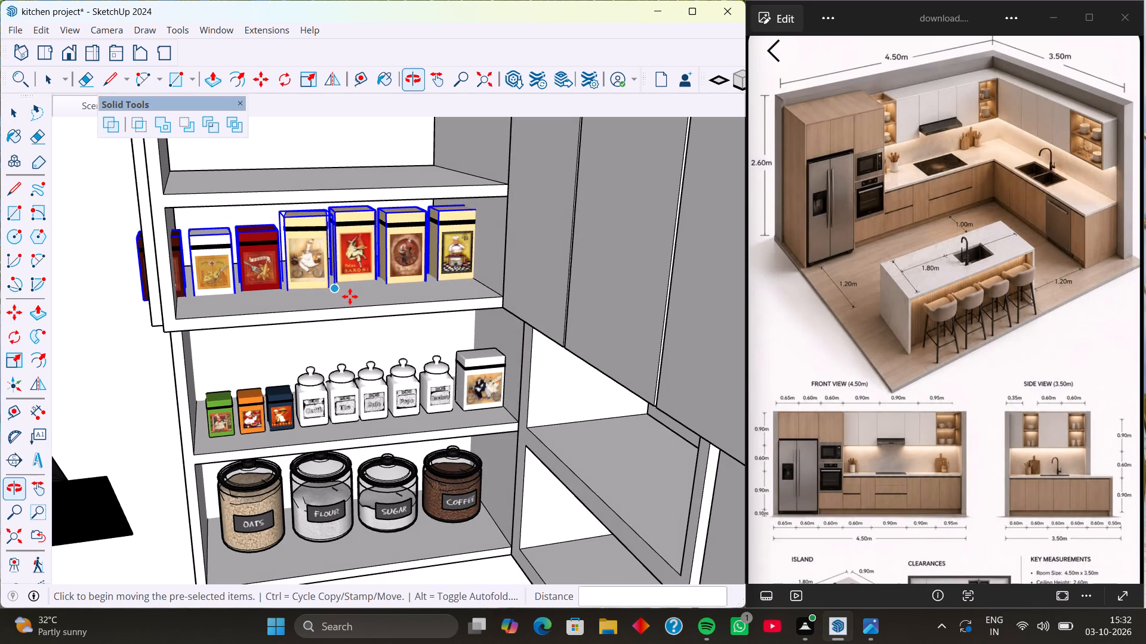
pyautogui.press('s')
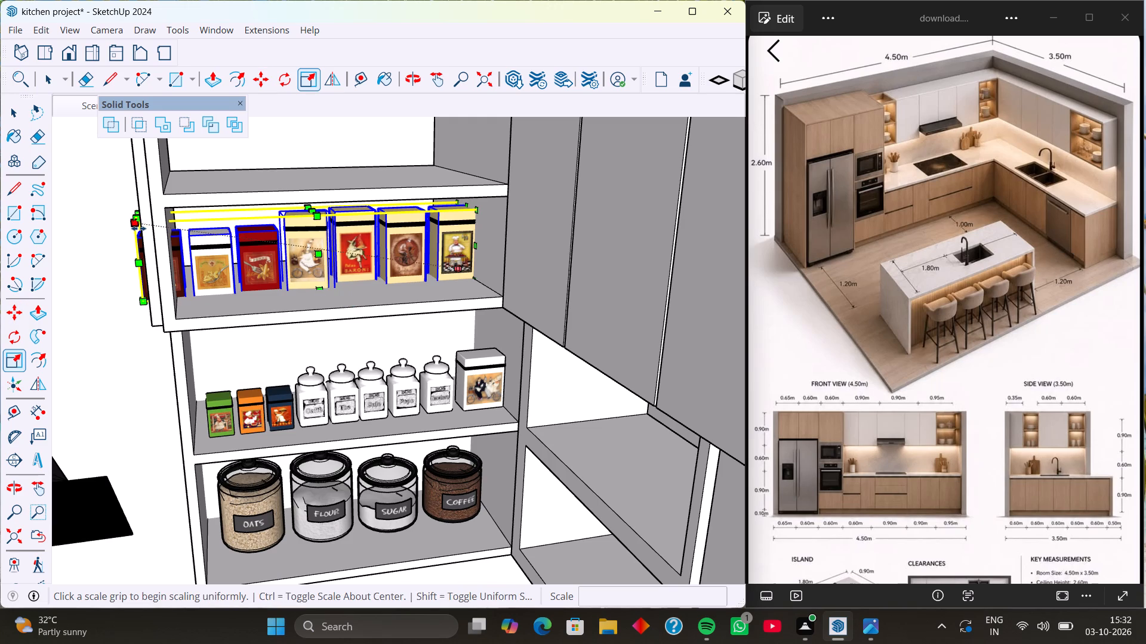
pyautogui.click(138, 228)
pyautogui.click(186, 241)
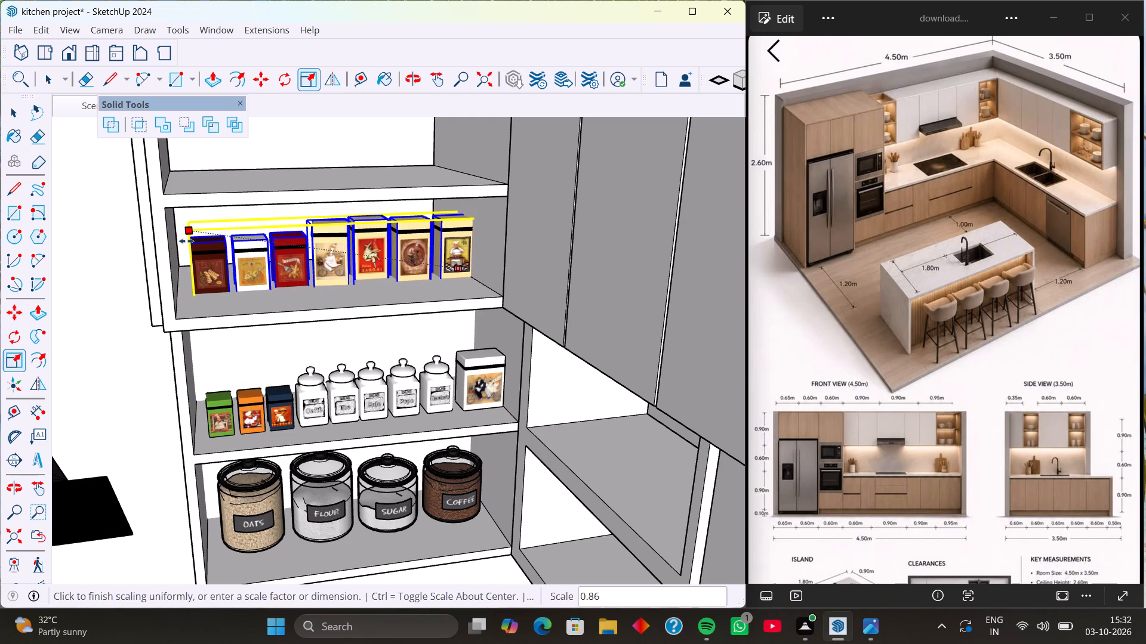
pyautogui.press('space')
pyautogui.scroll(-5, 183, 311)
pyautogui.scroll(-2, 263, 379)
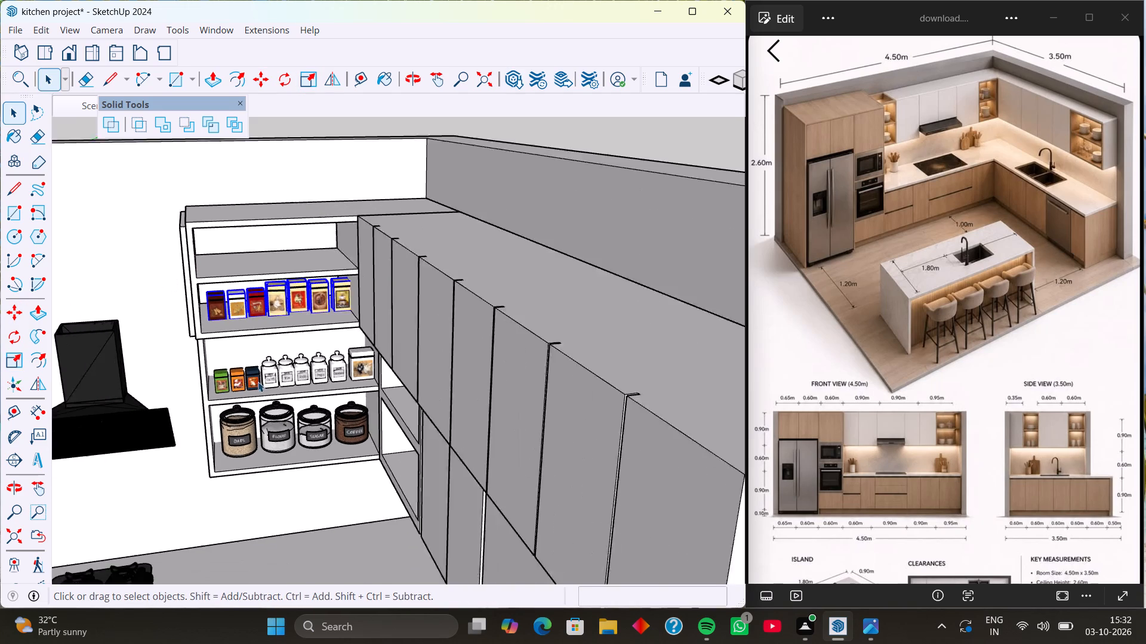
pyautogui.scroll(-2, 258, 382)
pyautogui.scroll(-3, 225, 417)
pyautogui.click(533, 250)
# Rotate the five tall pasta jars on the countertop 90° together about the vertical axis, pivoting at the end jar's bottom corner.
pyautogui.moveTo(280, 376); pyautogui.dragTo(299, 376, button='middle')
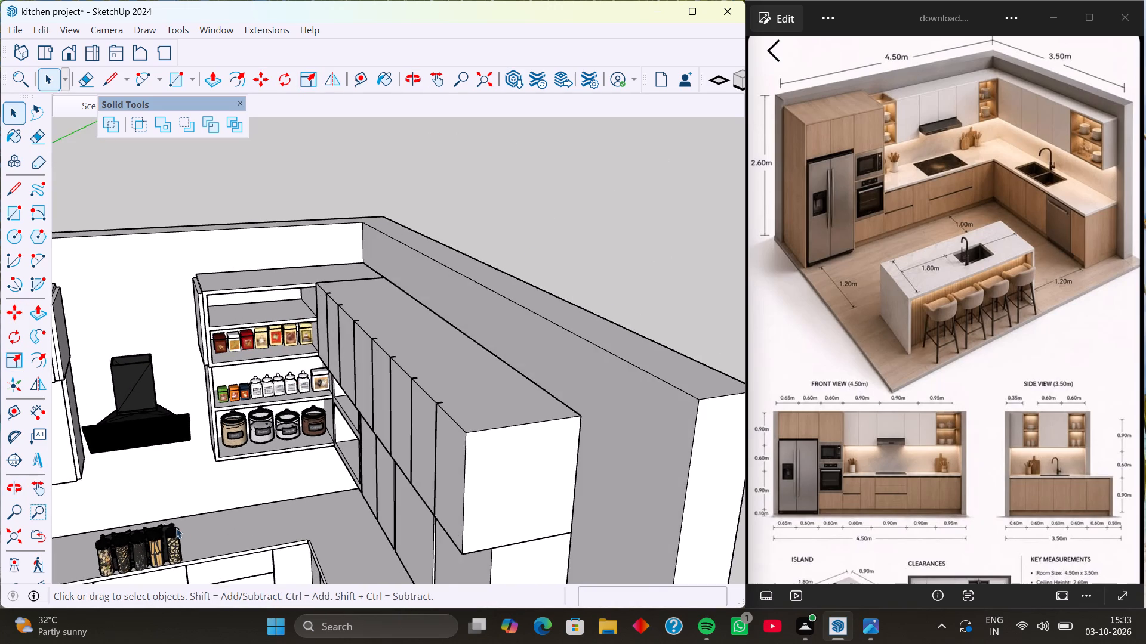
pyautogui.scroll(4, 153, 525)
pyautogui.moveTo(178, 499); pyautogui.dragTo(285, 380, button='middle')
pyautogui.moveTo(304, 423); pyautogui.dragTo(297, 423, button='middle')
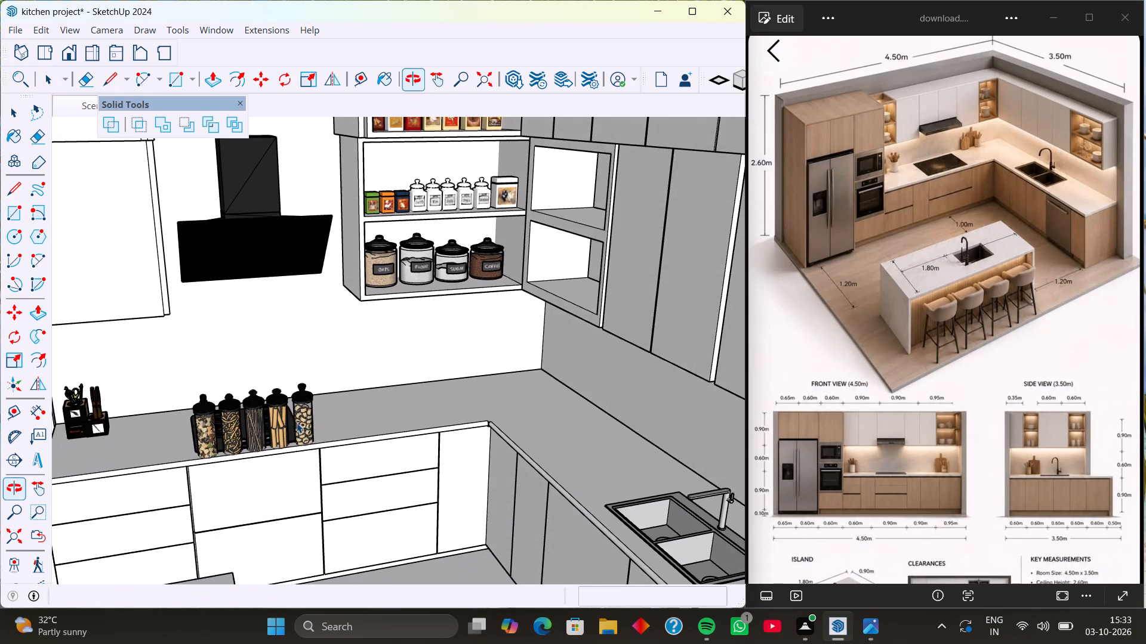
pyautogui.scroll(7, 292, 430)
pyautogui.click(324, 417)
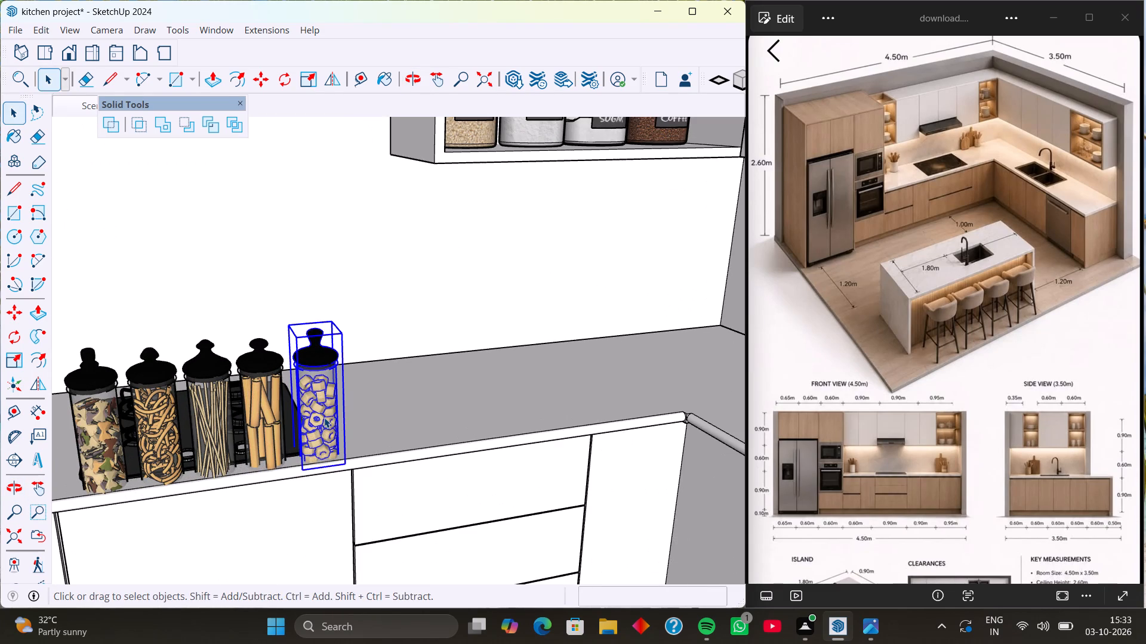
pyautogui.keyDown('shift'); pyautogui.click(281, 421); pyautogui.keyUp('shift')
pyautogui.keyDown('shift'); pyautogui.click(221, 431); pyautogui.keyUp('shift')
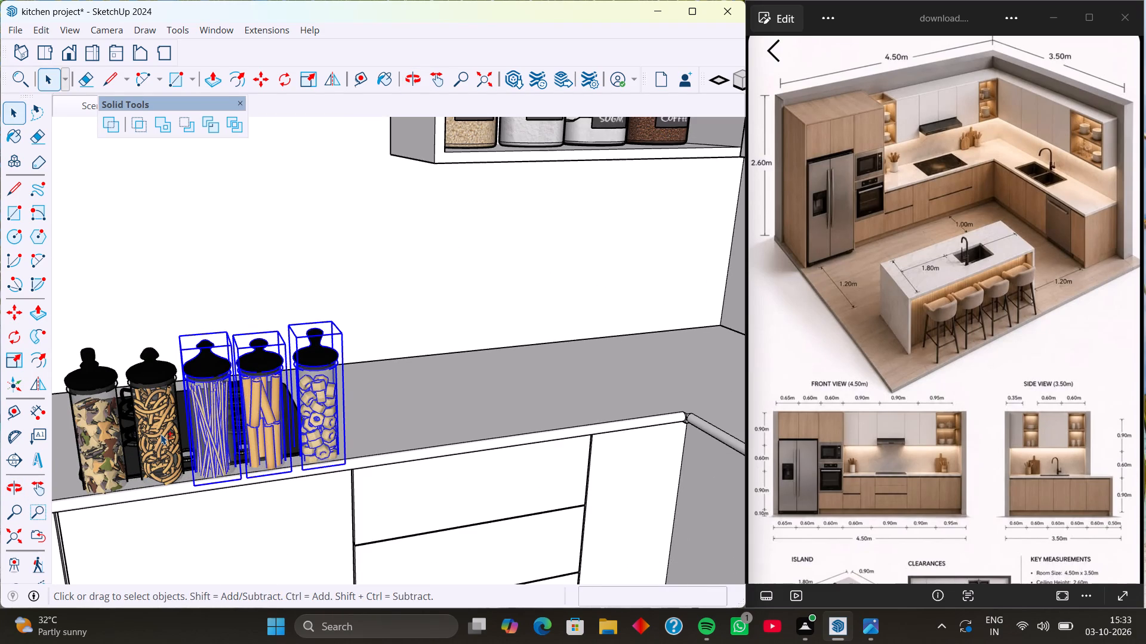
pyautogui.keyDown('shift'); pyautogui.click(161, 434); pyautogui.keyUp('shift')
pyautogui.keyDown('shift'); pyautogui.click(115, 442); pyautogui.keyUp('shift')
pyautogui.scroll(-1, 167, 448)
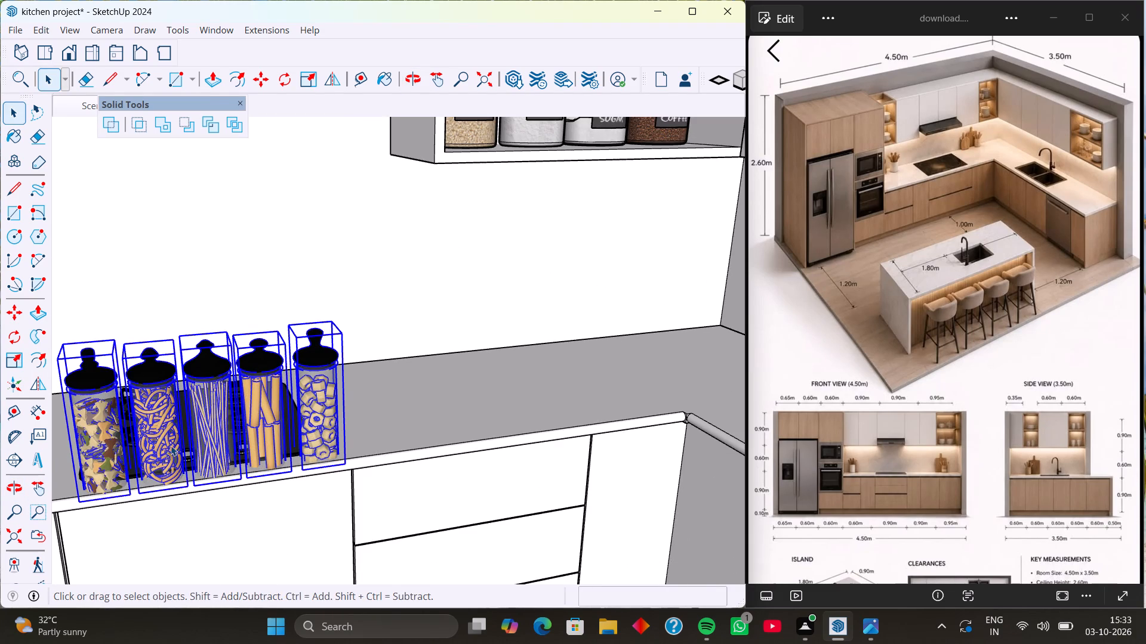
pyautogui.scroll(-2, 171, 445)
pyautogui.keyDown('shift'); pyautogui.moveTo(186, 443); pyautogui.dragTo(307, 416, button='middle'); pyautogui.keyUp('shift')
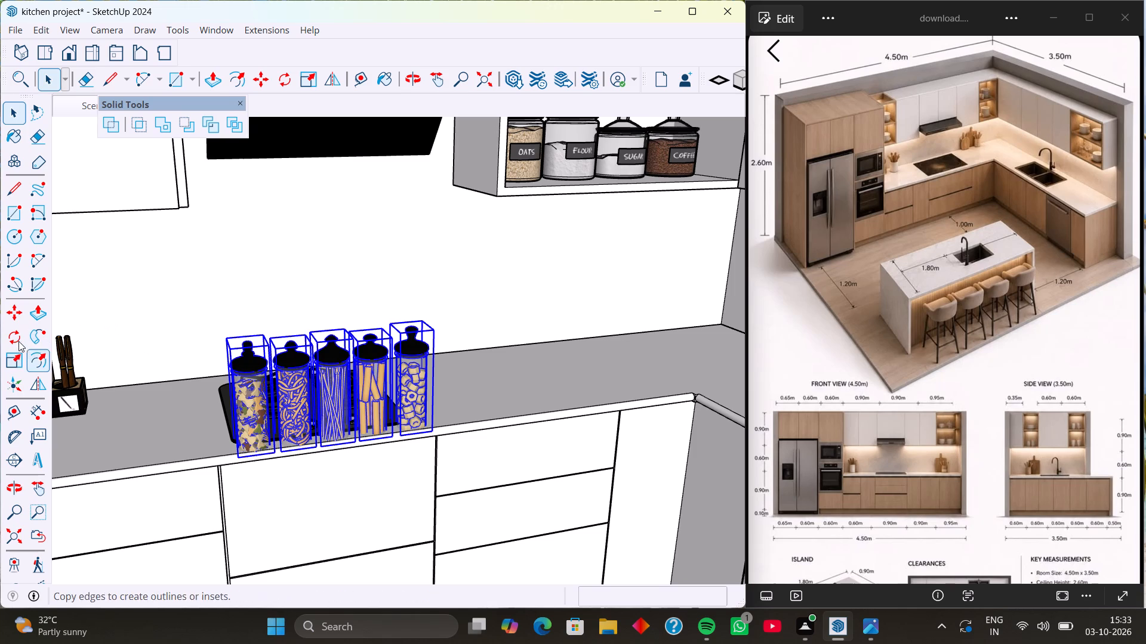
pyautogui.click(19, 337)
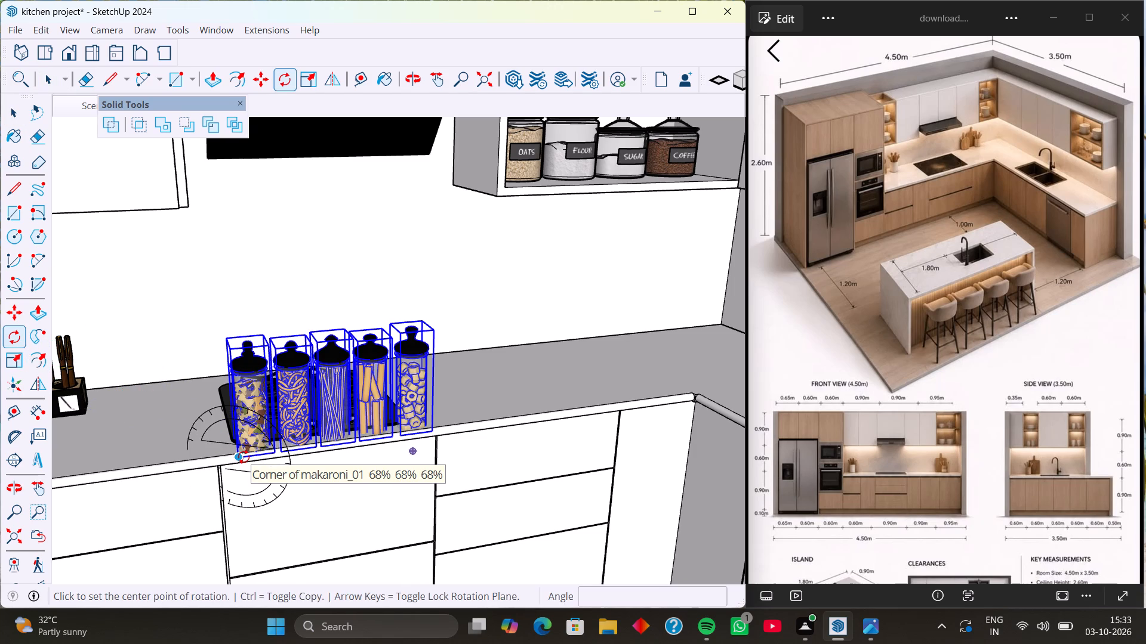
pyautogui.press('Up')
pyautogui.click(244, 457)
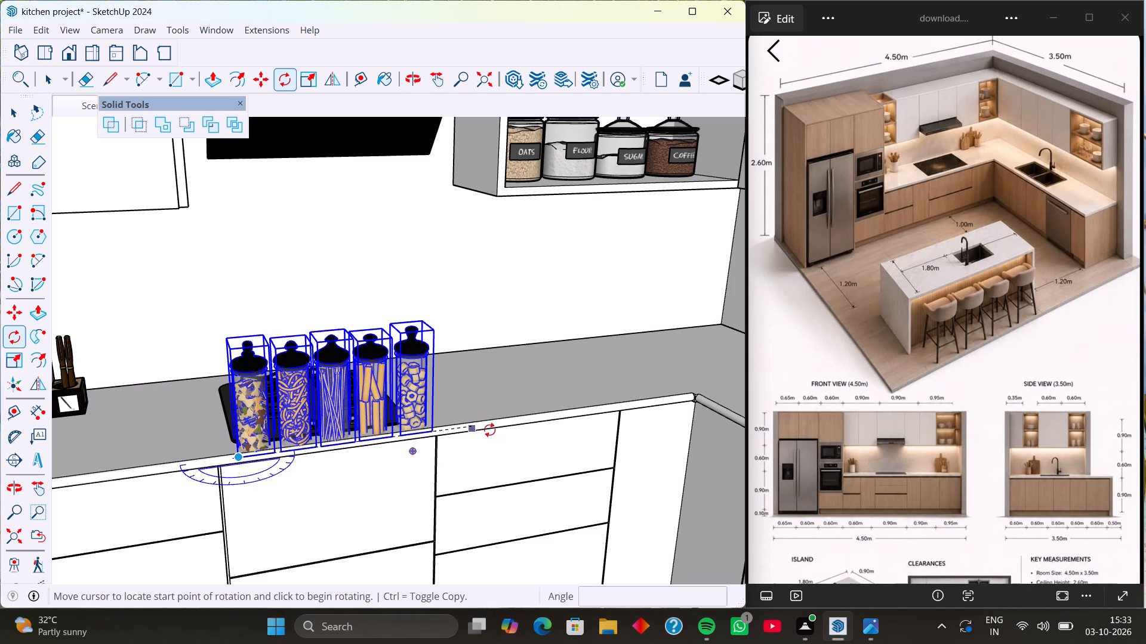
pyautogui.click(509, 420)
pyautogui.scroll(-2, 367, 543)
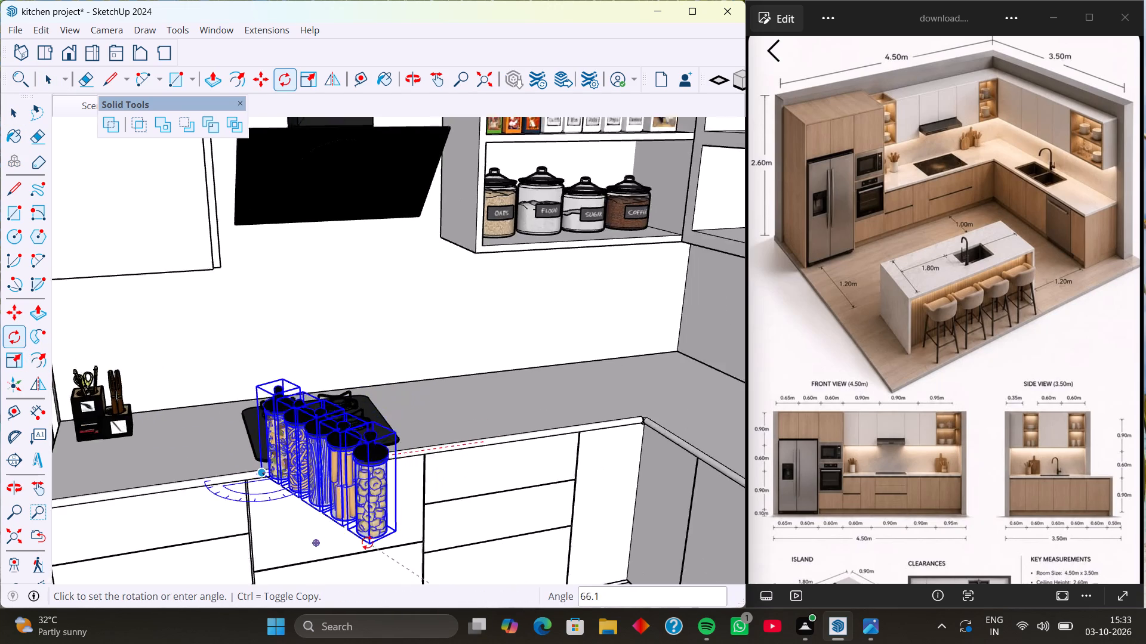
pyautogui.scroll(-1, 367, 543)
pyautogui.keyDown('shift'); pyautogui.moveTo(368, 542); pyautogui.dragTo(590, 489, button='middle'); pyautogui.keyUp('shift')
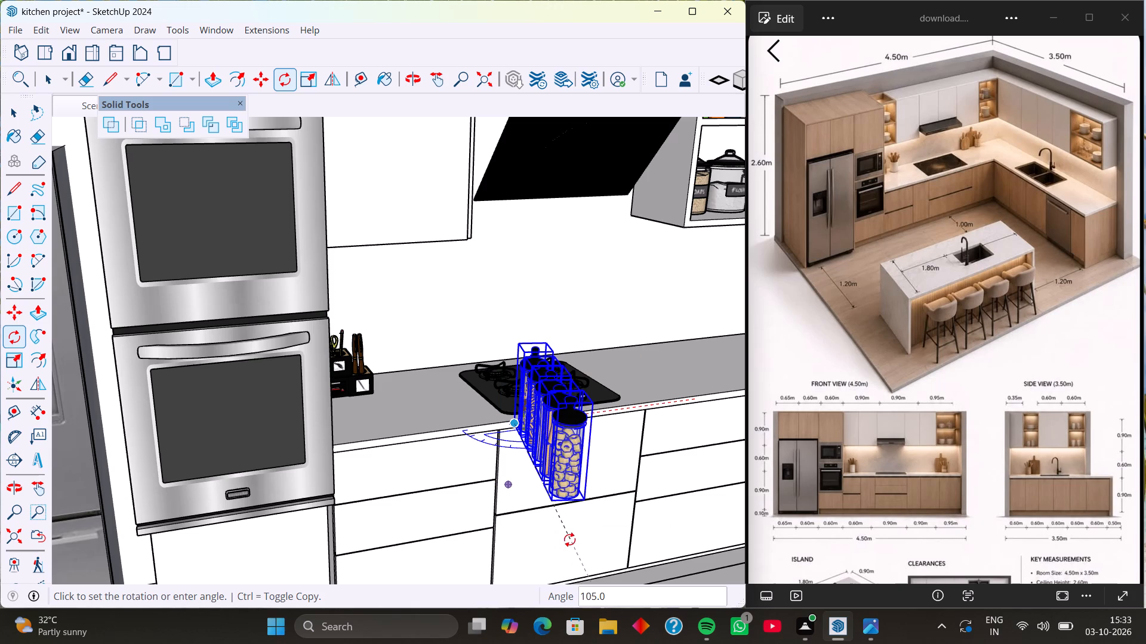
pyautogui.click(624, 531)
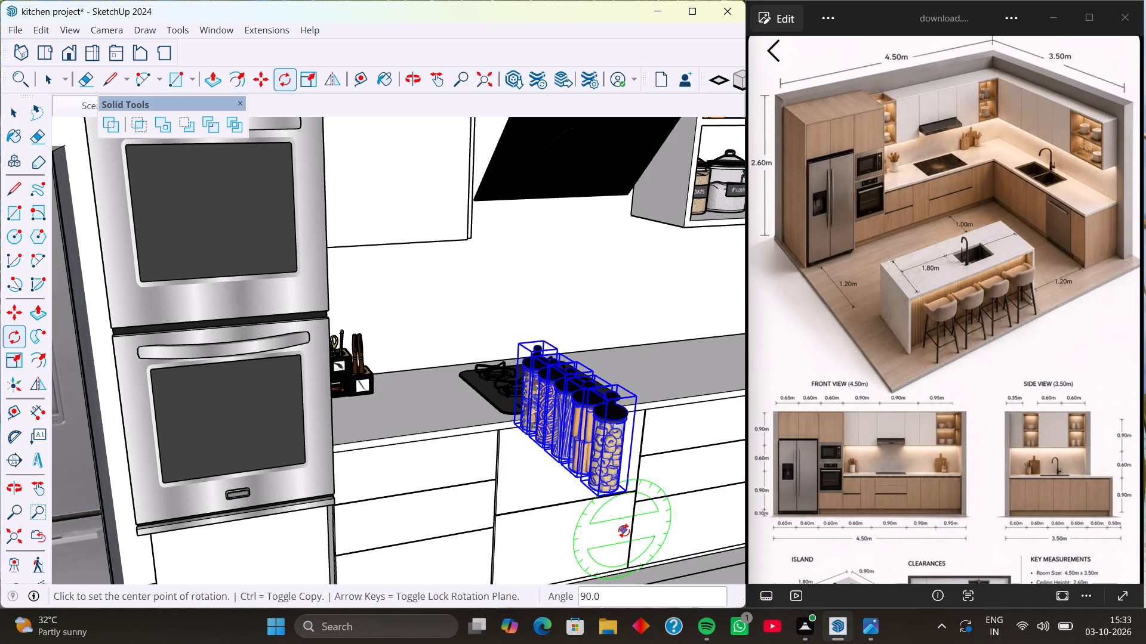
# Move the five pasta jars onto the lower open shelf of the side-wall cabinet, next to the corner canister shelves.
pyautogui.press('m')
pyautogui.moveTo(566, 521); pyautogui.dragTo(701, 549, button='middle')
pyautogui.moveTo(594, 497); pyautogui.dragTo(644, 499, button='middle')
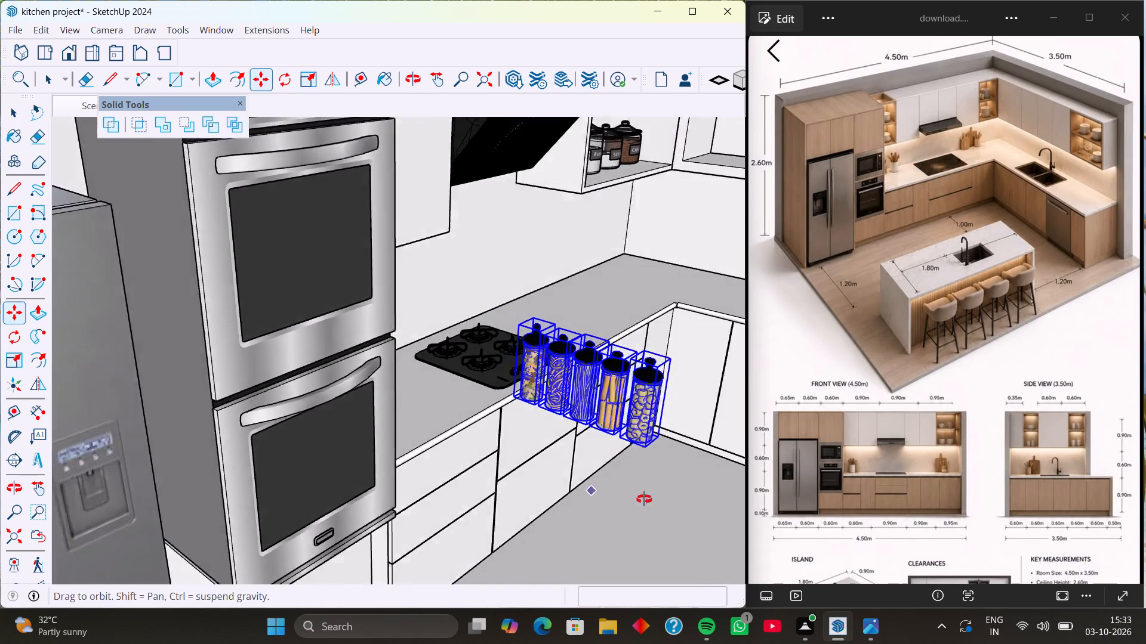
pyautogui.moveTo(644, 499); pyautogui.dragTo(734, 498, button='middle')
pyautogui.scroll(2, 673, 425)
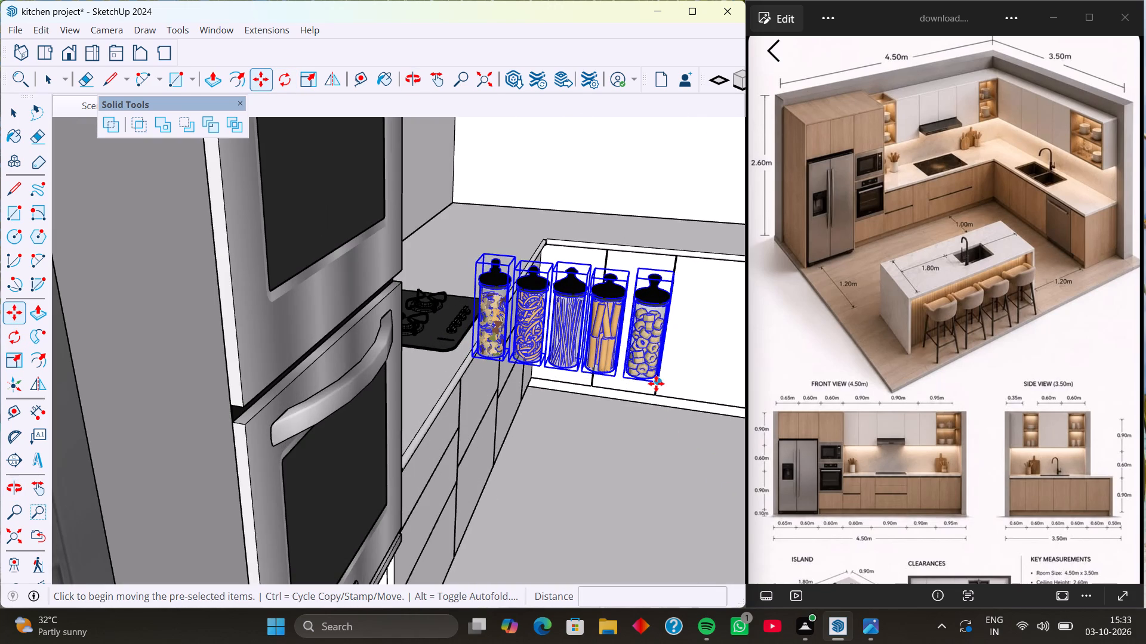
pyautogui.click(656, 383)
pyautogui.scroll(-7, 645, 276)
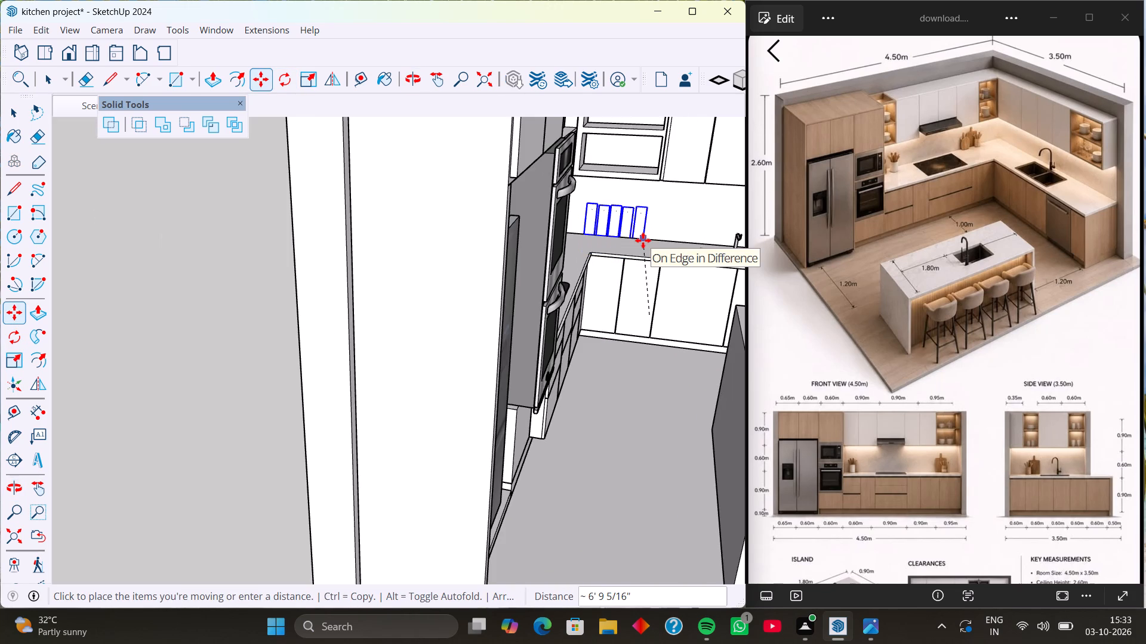
pyautogui.keyDown('shift'); pyautogui.moveTo(643, 240); pyautogui.dragTo(611, 401, button='middle'); pyautogui.keyUp('shift')
pyautogui.scroll(12, 617, 344)
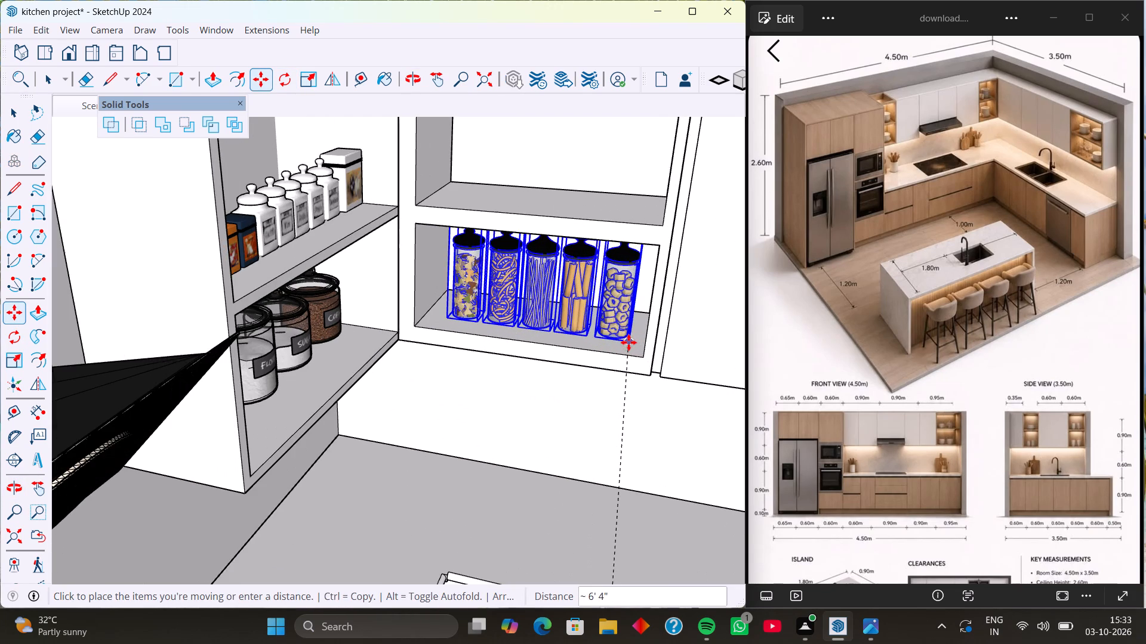
pyautogui.click(638, 345)
pyautogui.scroll(-7, 563, 361)
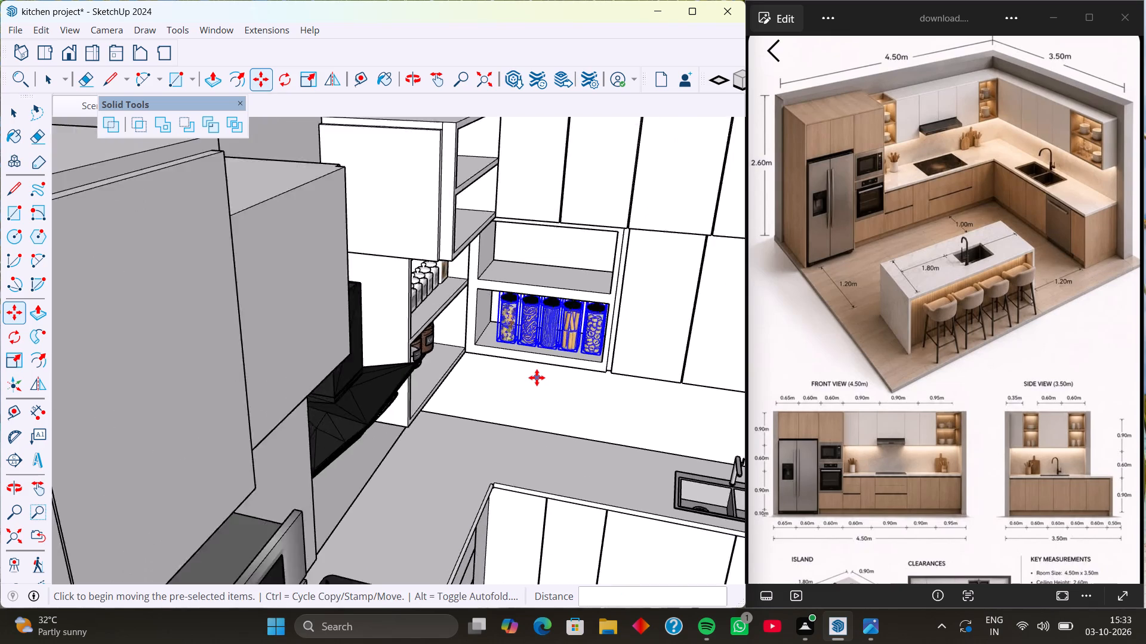
pyautogui.scroll(-2, 537, 377)
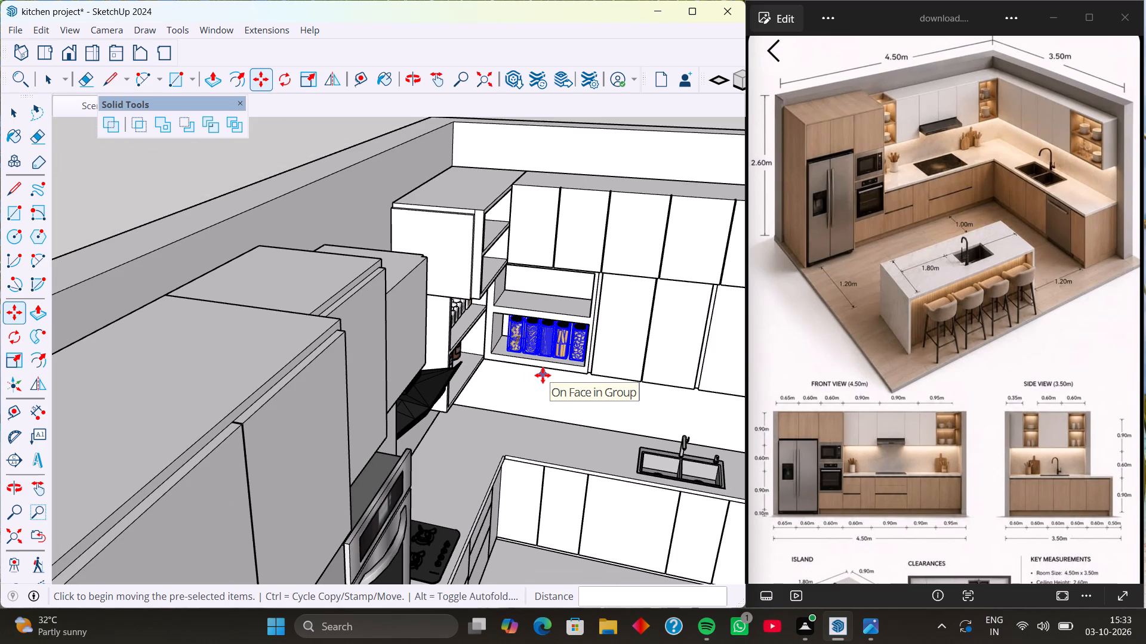
# Find the 9.2 MB "Kitchen utensils" shelf set in the 3D Warehouse utensils results and load it into the model.
pyautogui.click(214, 29)
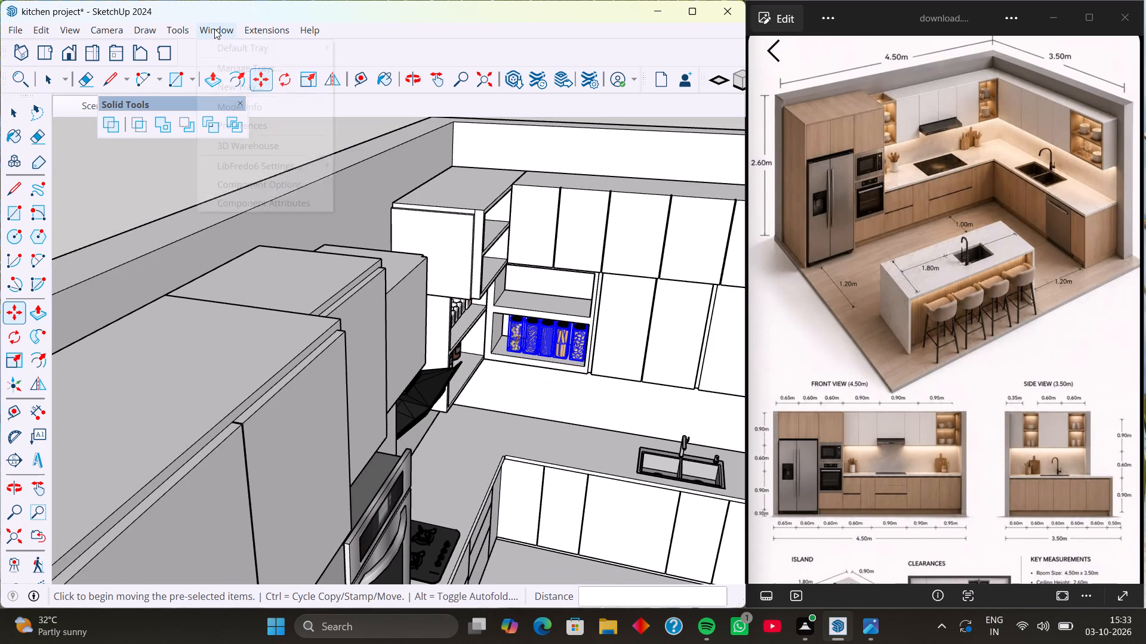
pyautogui.click(265, 146)
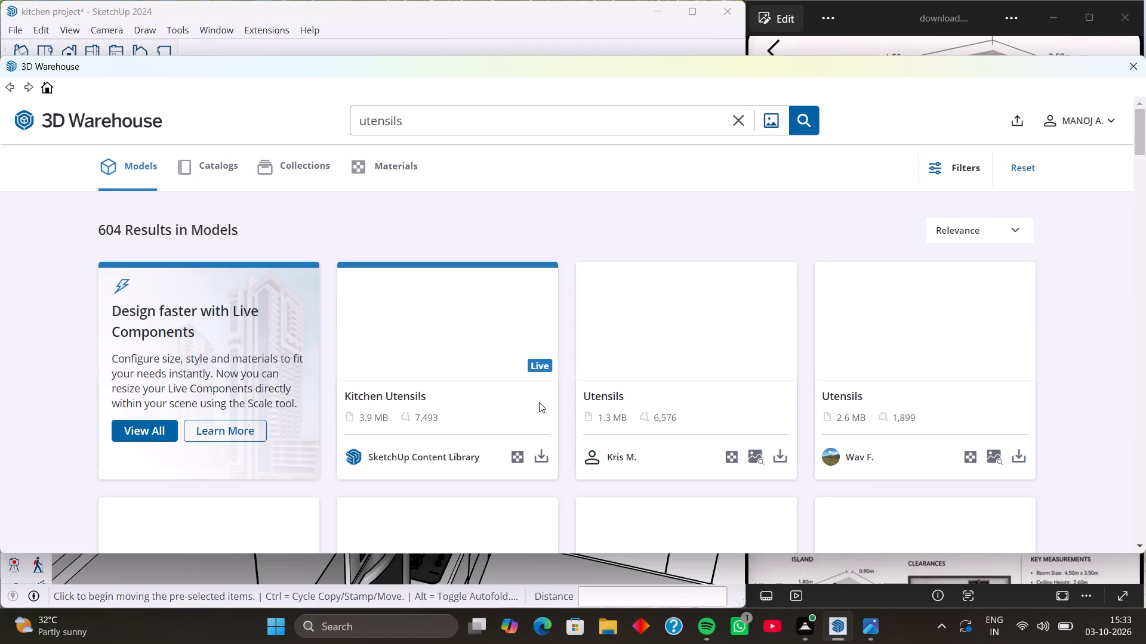
pyautogui.scroll(-4, 774, 385)
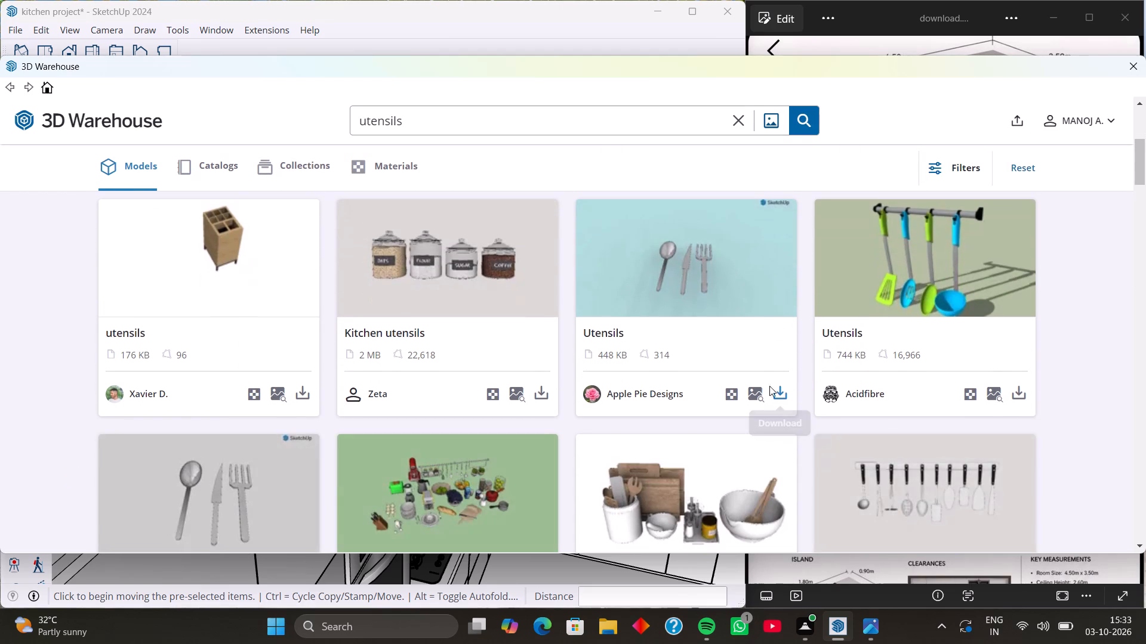
pyautogui.scroll(-3, 489, 412)
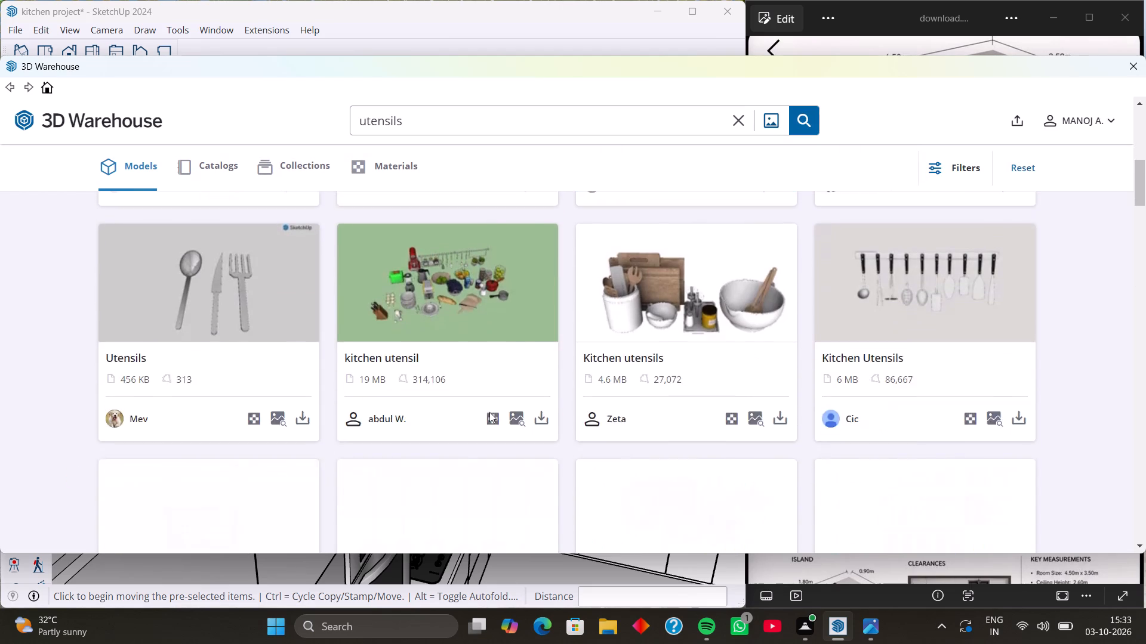
pyautogui.scroll(-1, 489, 412)
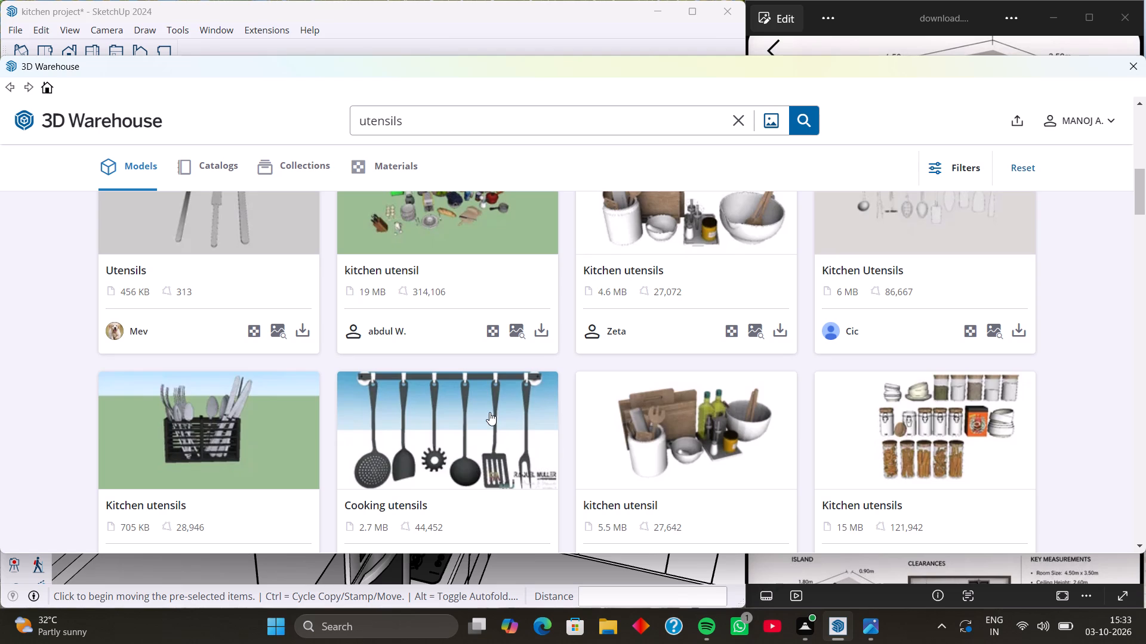
pyautogui.scroll(-3, 489, 412)
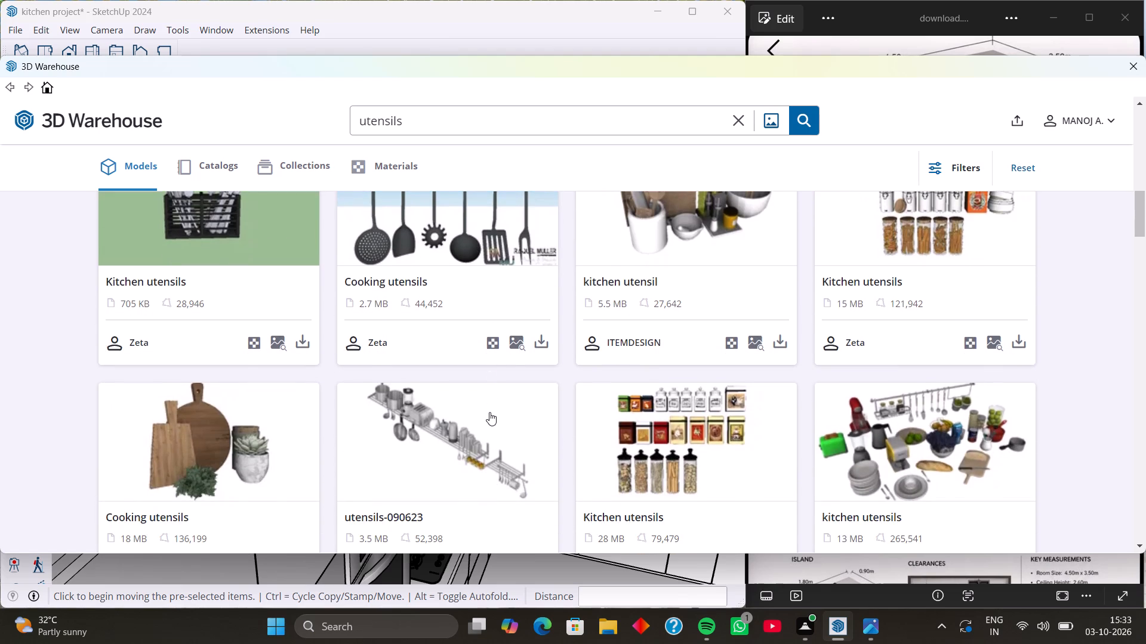
pyautogui.scroll(-3, 489, 412)
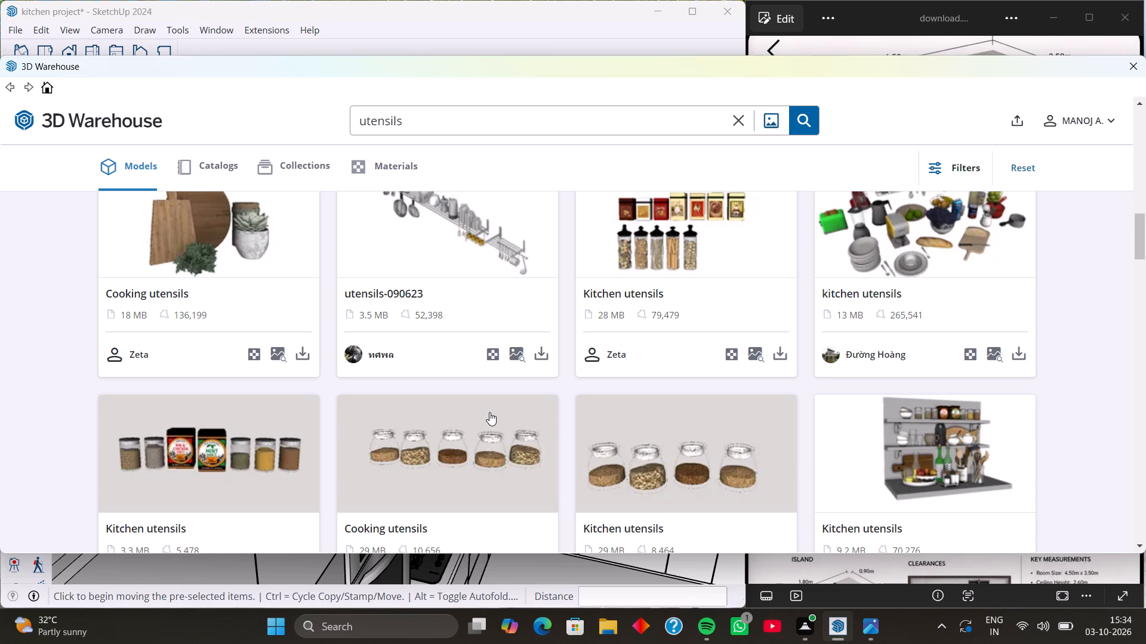
pyautogui.scroll(-2, 956, 479)
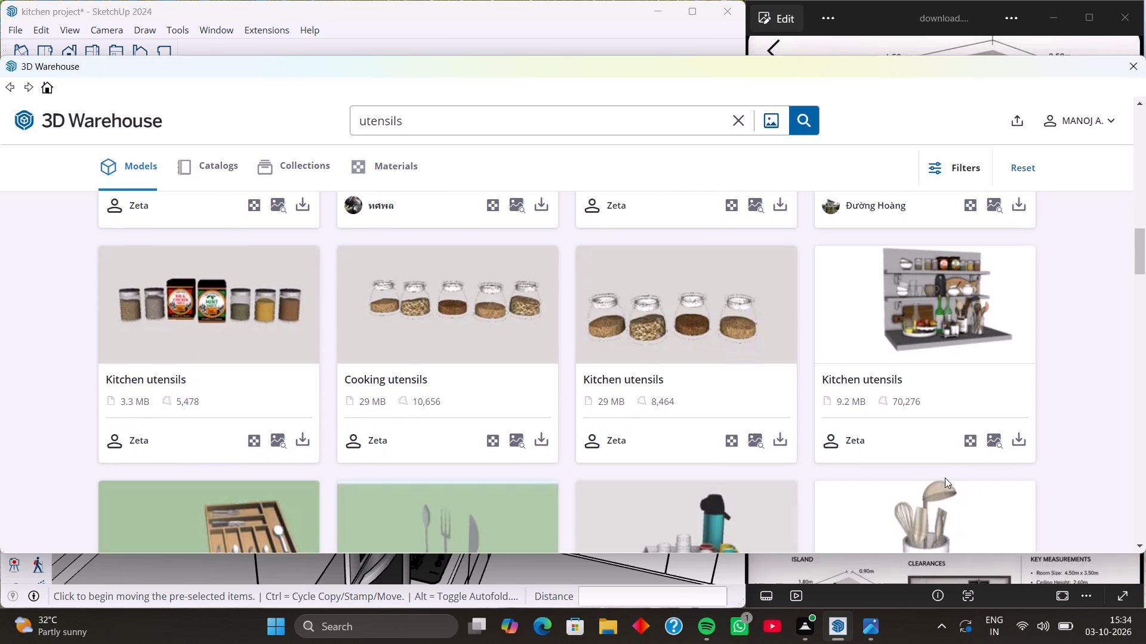
pyautogui.scroll(-2, 708, 450)
pyautogui.scroll(2, 708, 450)
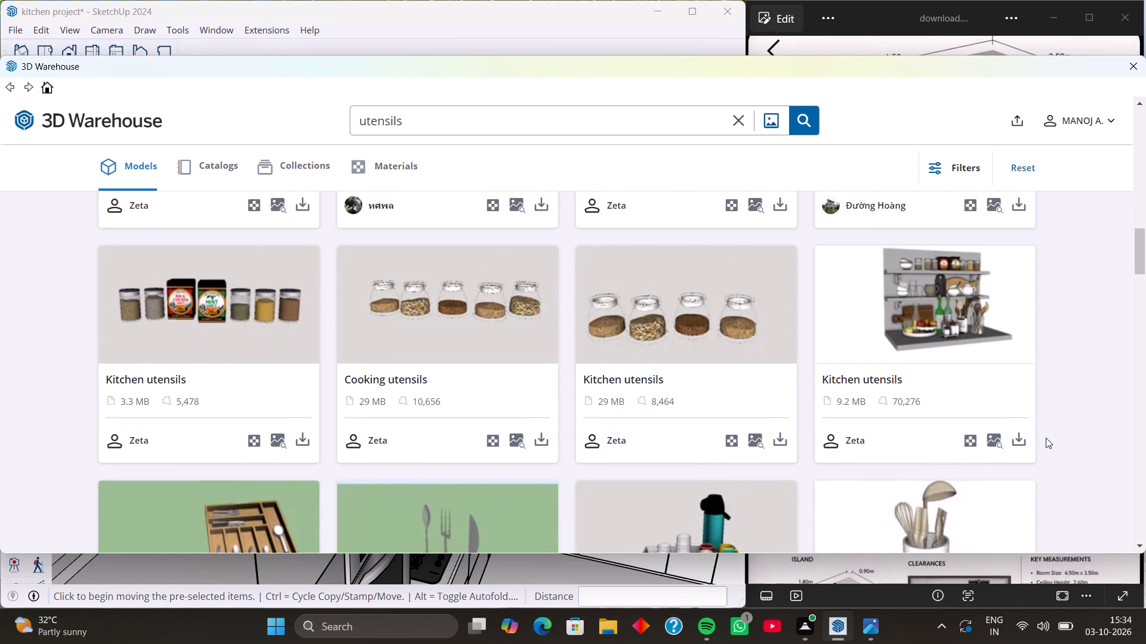
pyautogui.click(1021, 440)
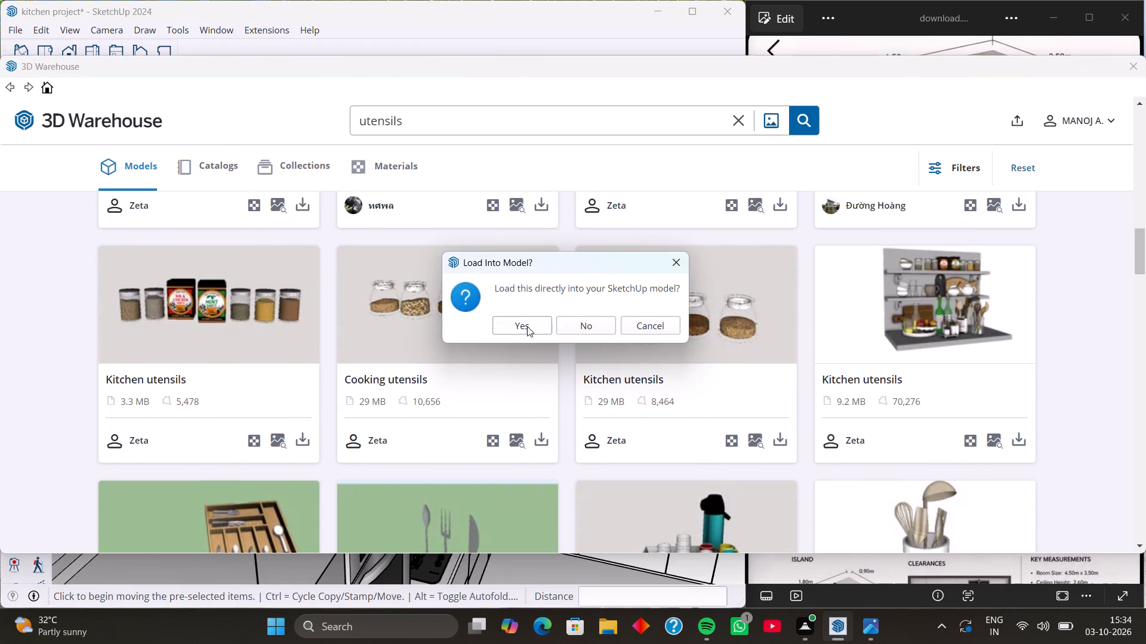
pyautogui.click(526, 326)
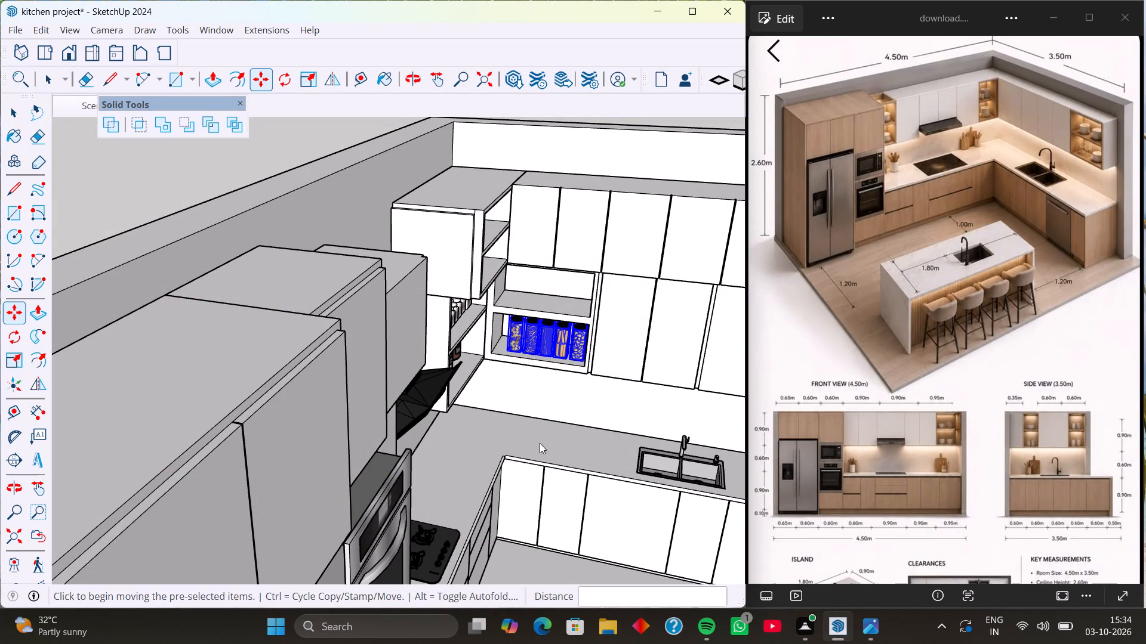
# Place the imported kitchen utensils shelf set in the empty space outside the kitchen model.
pyautogui.scroll(-2, 550, 412)
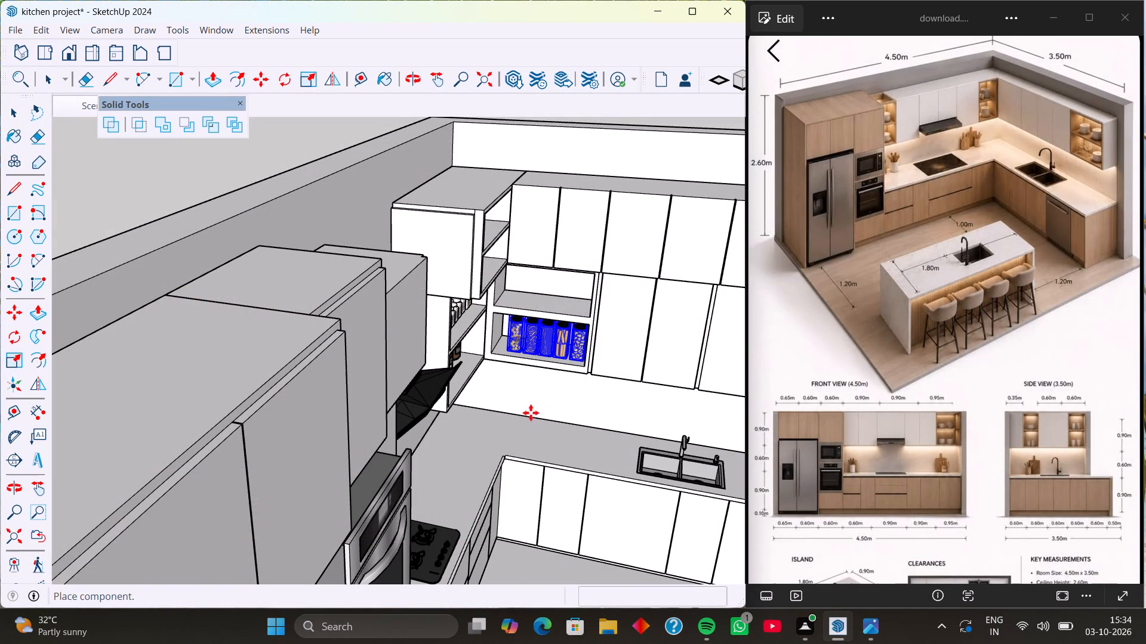
pyautogui.scroll(-4, 480, 439)
pyautogui.scroll(-2, 577, 414)
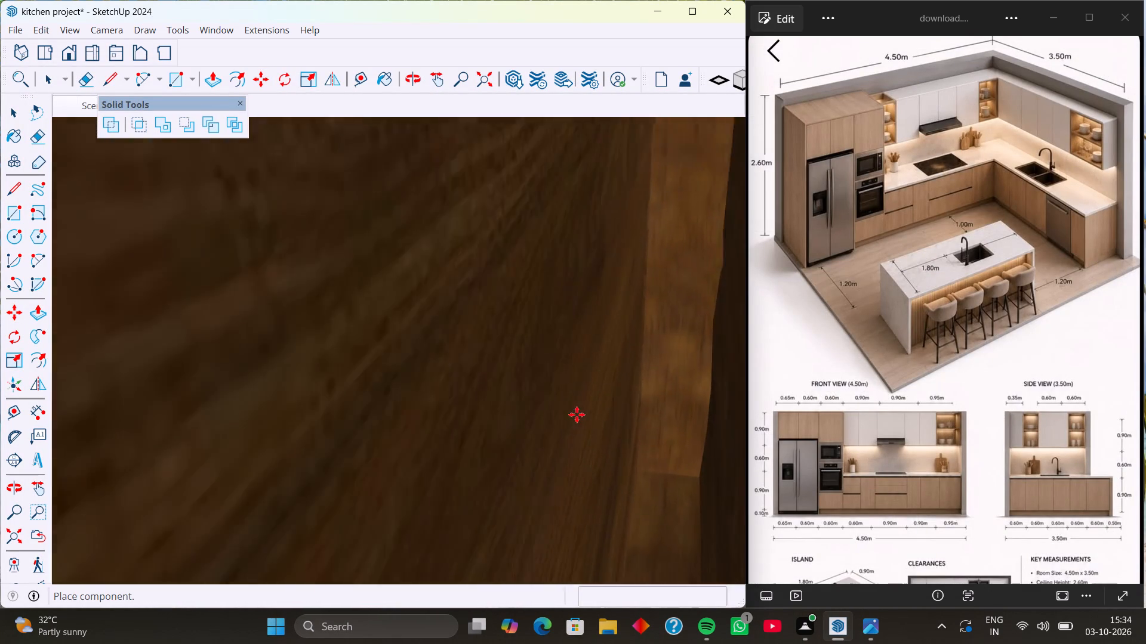
pyautogui.scroll(-11, 577, 414)
pyautogui.scroll(-14, 494, 416)
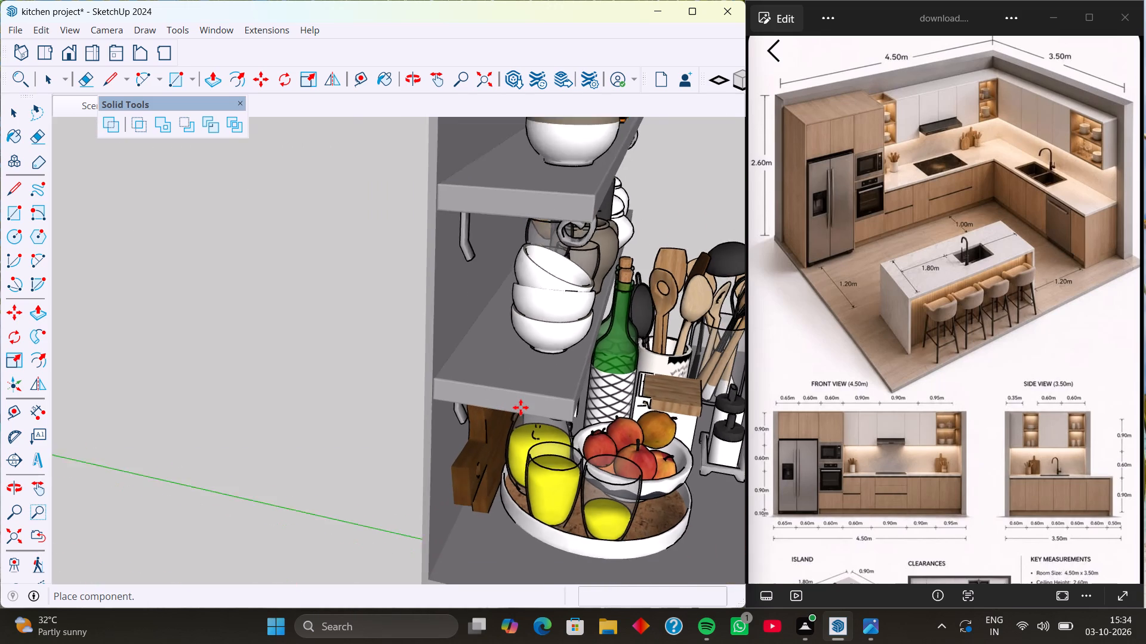
pyautogui.scroll(-1, 520, 407)
pyautogui.scroll(-20, 639, 408)
pyautogui.scroll(-4, 639, 408)
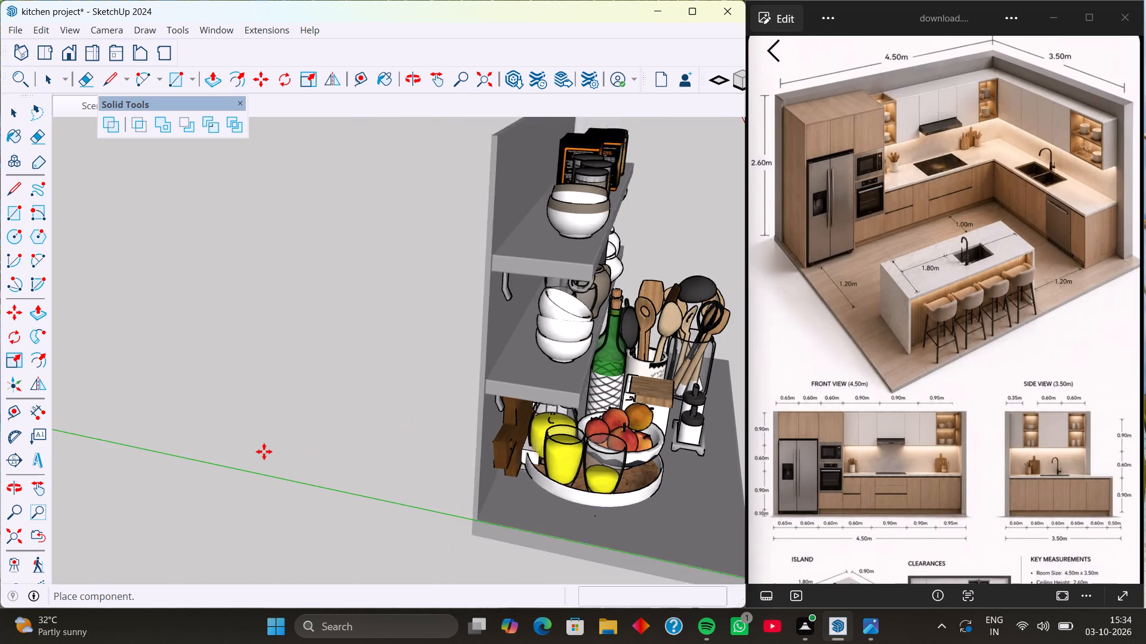
pyautogui.scroll(-5, 460, 410)
pyautogui.scroll(-2, 346, 406)
pyautogui.scroll(4, 317, 409)
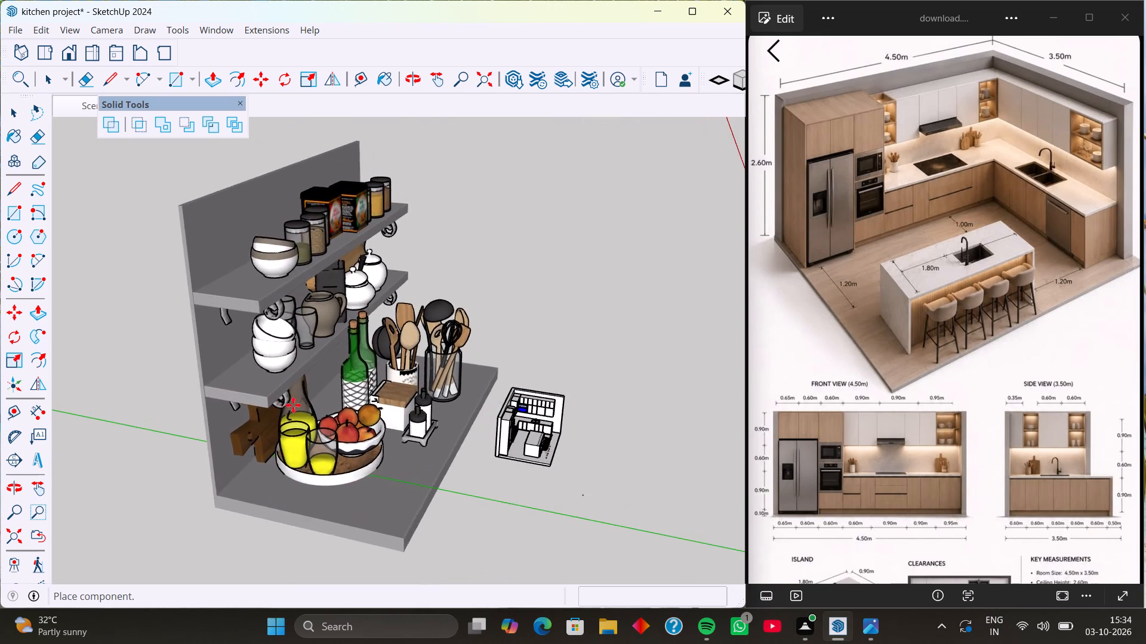
pyautogui.scroll(-7, 268, 389)
pyautogui.click(273, 389)
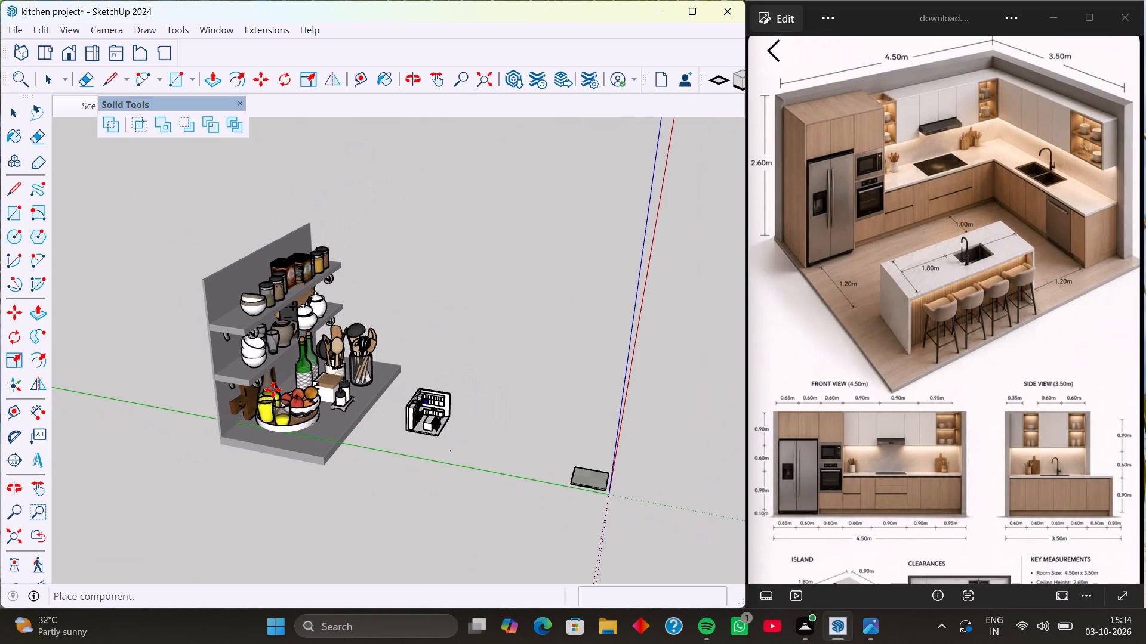
pyautogui.moveTo(380, 422); pyautogui.dragTo(244, 435, button='middle')
pyautogui.moveTo(351, 409); pyautogui.dragTo(215, 400, button='middle')
pyautogui.moveTo(354, 389); pyautogui.dragTo(303, 395, button='middle')
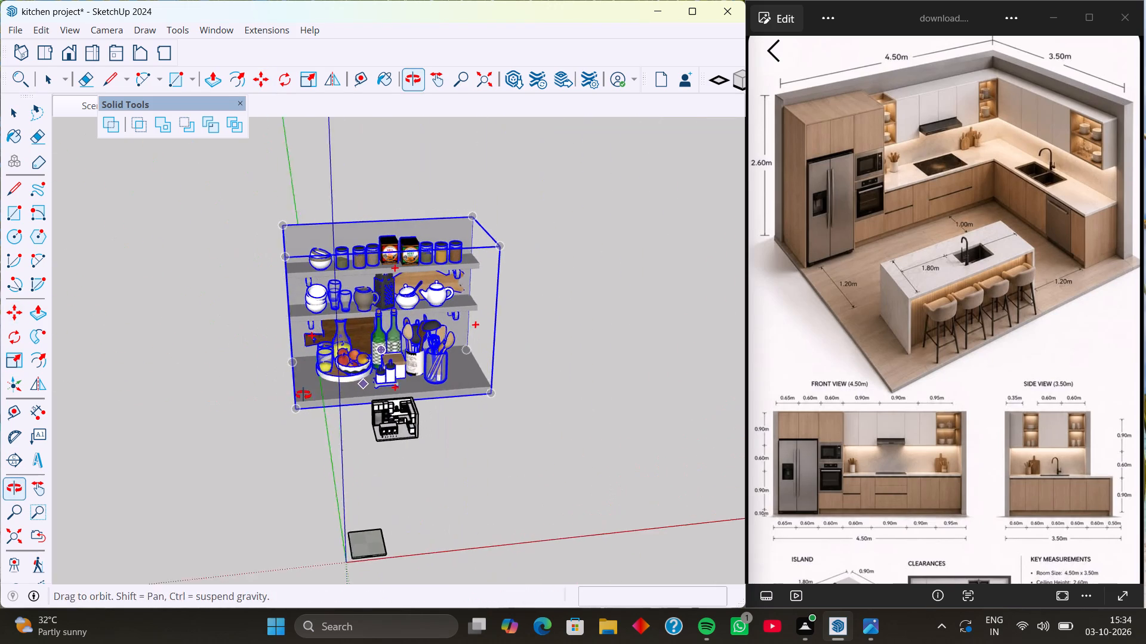
# Explode the imported kitchen utensils shelf set into separate objects.
pyautogui.moveTo(303, 395); pyautogui.dragTo(295, 394, button='middle')
pyautogui.rightClick(399, 329)
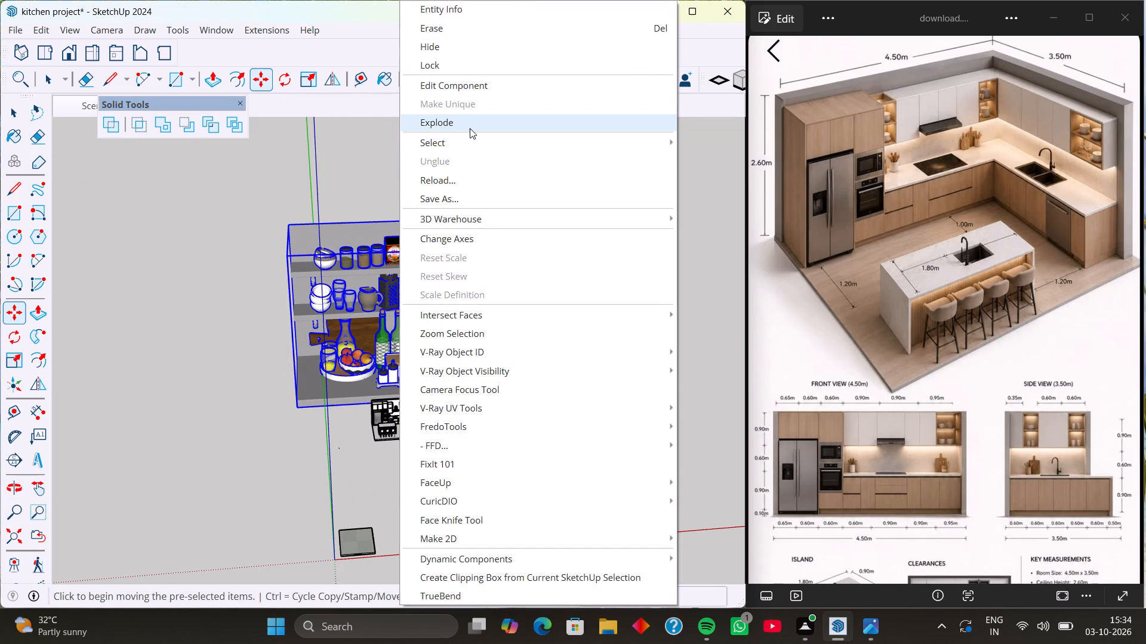
pyautogui.click(468, 122)
# Delete the shelf frame with its hooks from the exploded utensils set, keeping the jars, crockery and utensils.
pyautogui.moveTo(396, 417); pyautogui.dragTo(643, 427, button='middle')
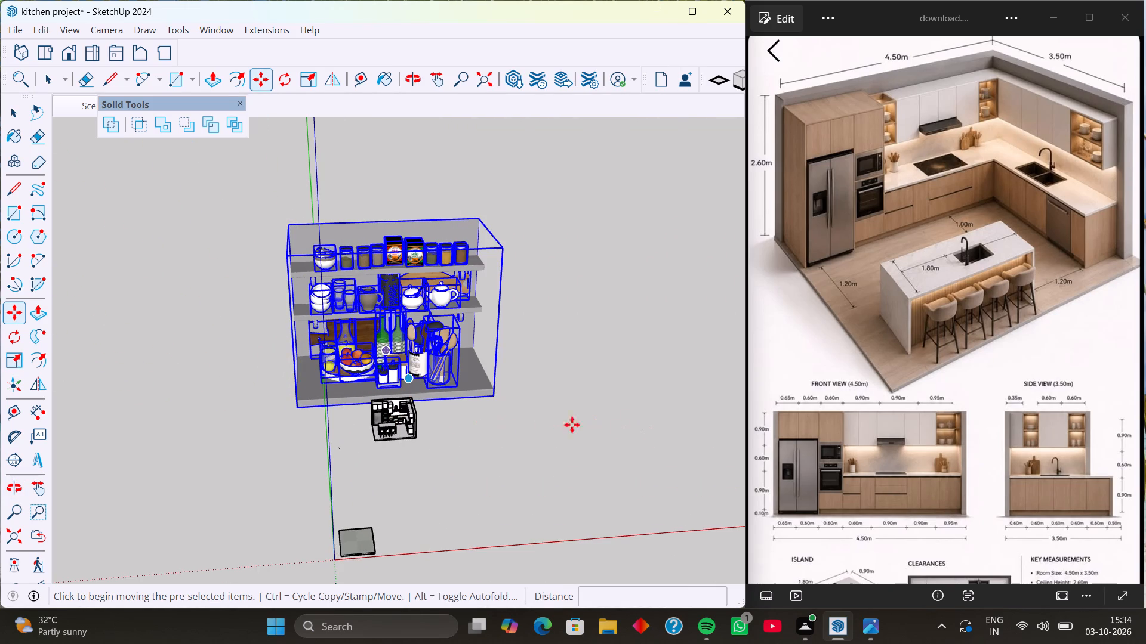
pyautogui.moveTo(408, 408); pyautogui.dragTo(454, 401, button='middle')
pyautogui.moveTo(436, 436); pyautogui.dragTo(557, 437, button='middle')
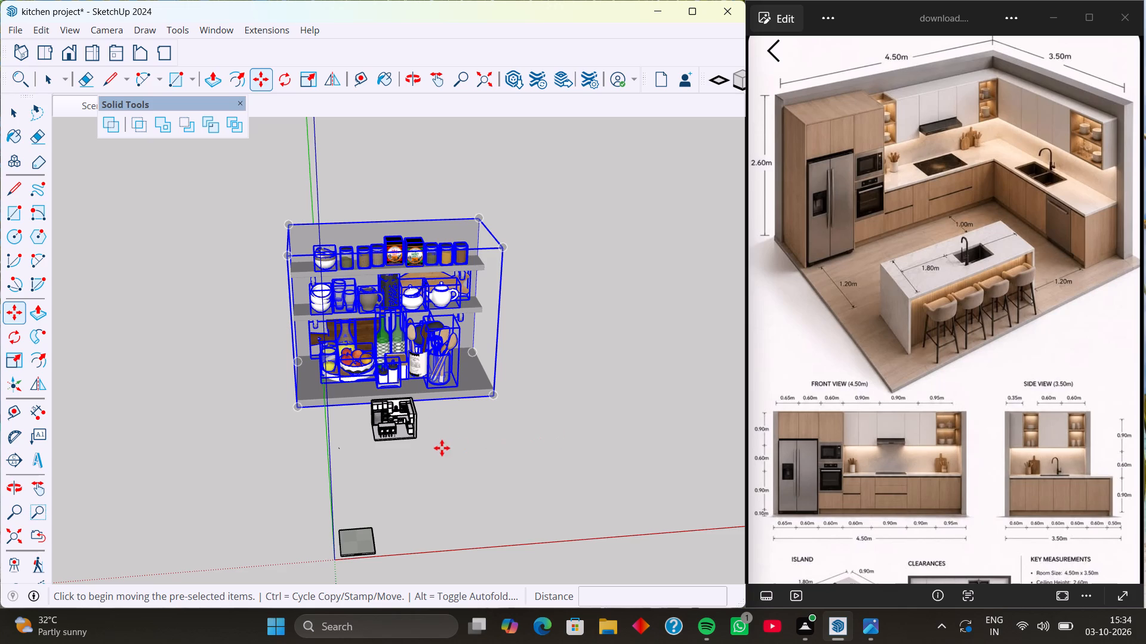
pyautogui.moveTo(436, 448); pyautogui.dragTo(450, 447, button='middle')
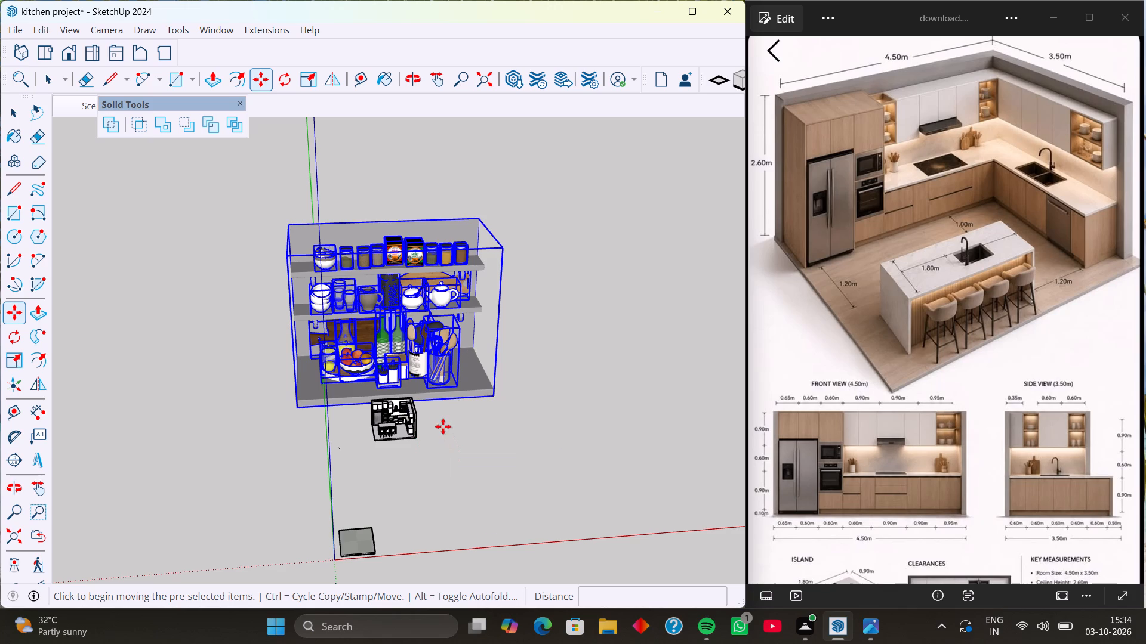
pyautogui.moveTo(448, 447); pyautogui.dragTo(523, 454, button='middle')
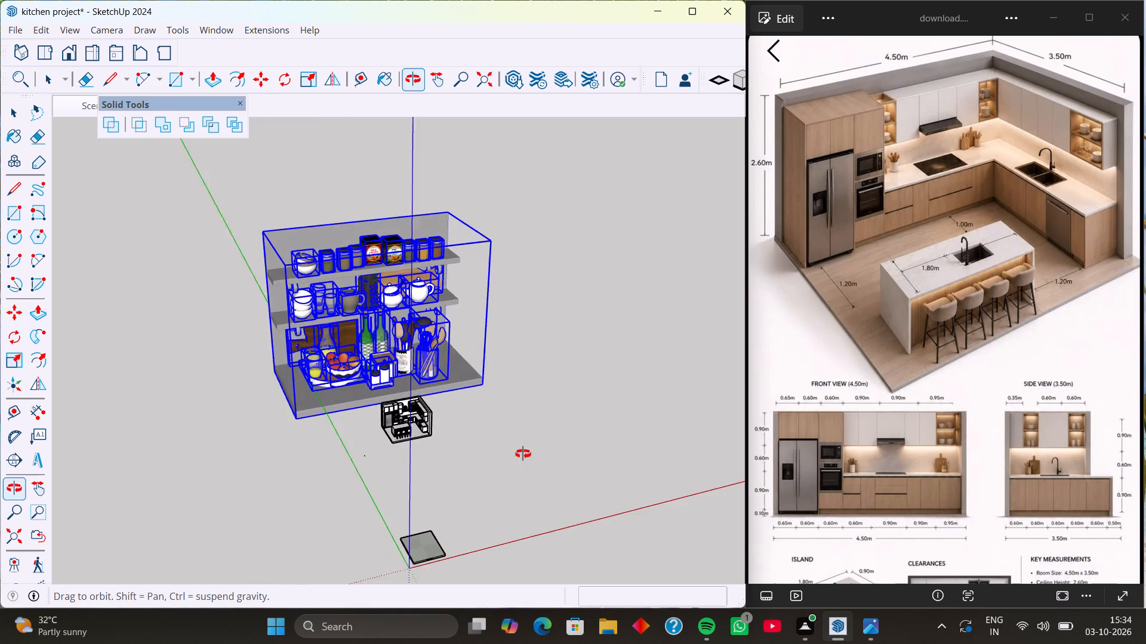
pyautogui.moveTo(523, 454); pyautogui.dragTo(529, 454, button='middle')
pyautogui.moveTo(385, 476); pyautogui.dragTo(565, 498, button='middle')
pyautogui.scroll(3, 408, 459)
pyautogui.moveTo(405, 459); pyautogui.dragTo(363, 454, button='middle')
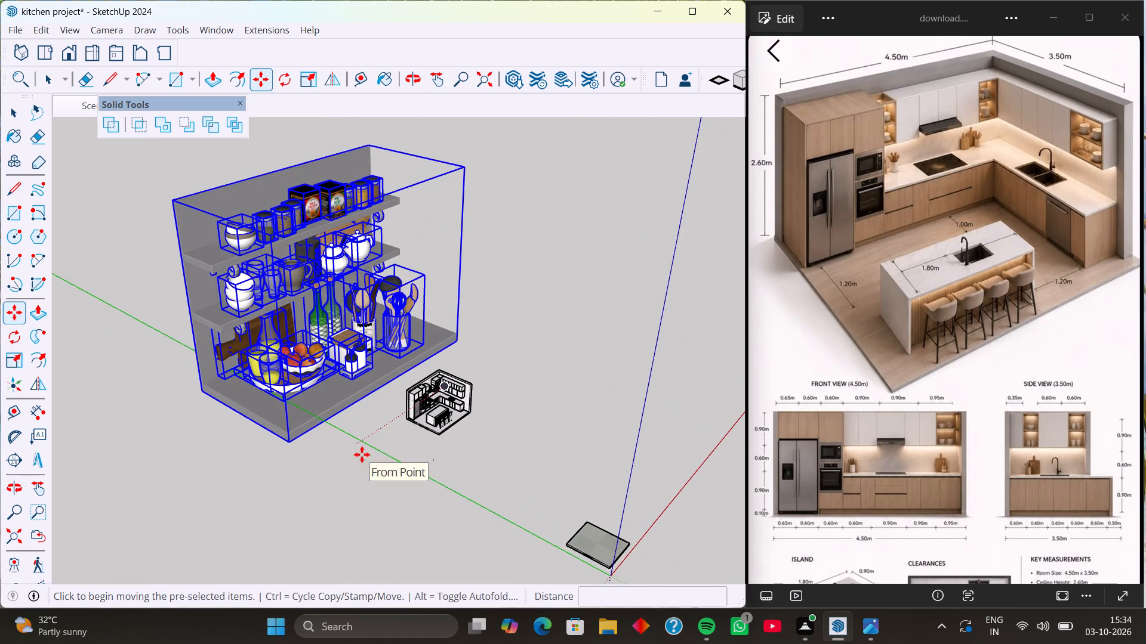
pyautogui.press('space')
pyautogui.click(362, 454)
pyautogui.click(339, 402)
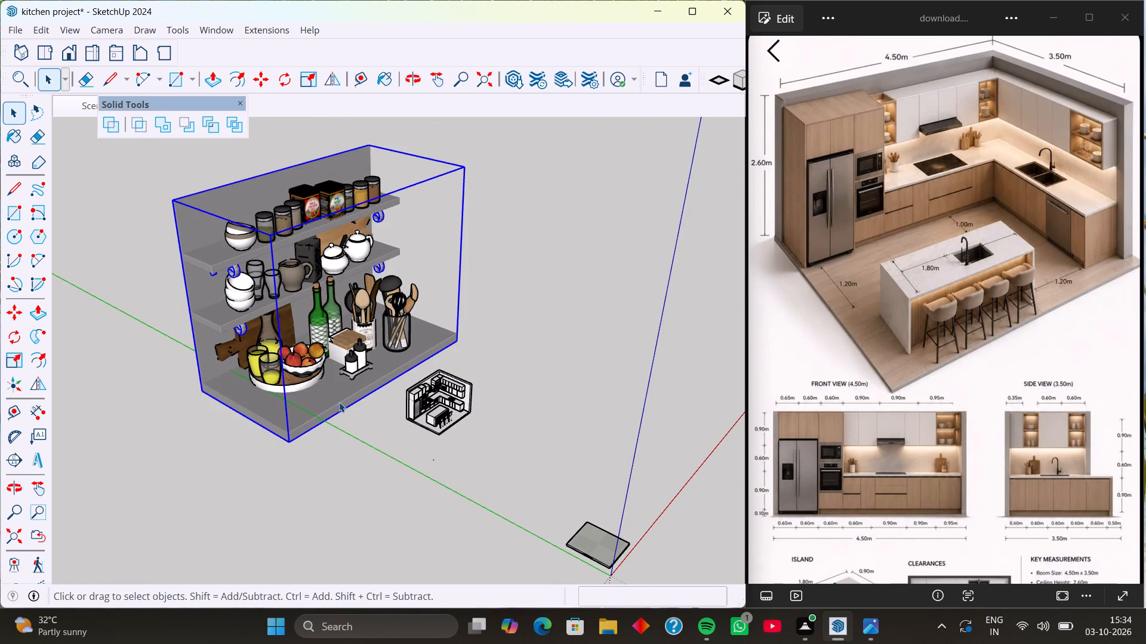
pyautogui.press('Delete')
# Move the top row of bowls, six spice jars and two sauce tins together to the kitchen countertop's wall corner.
pyautogui.scroll(3, 328, 261)
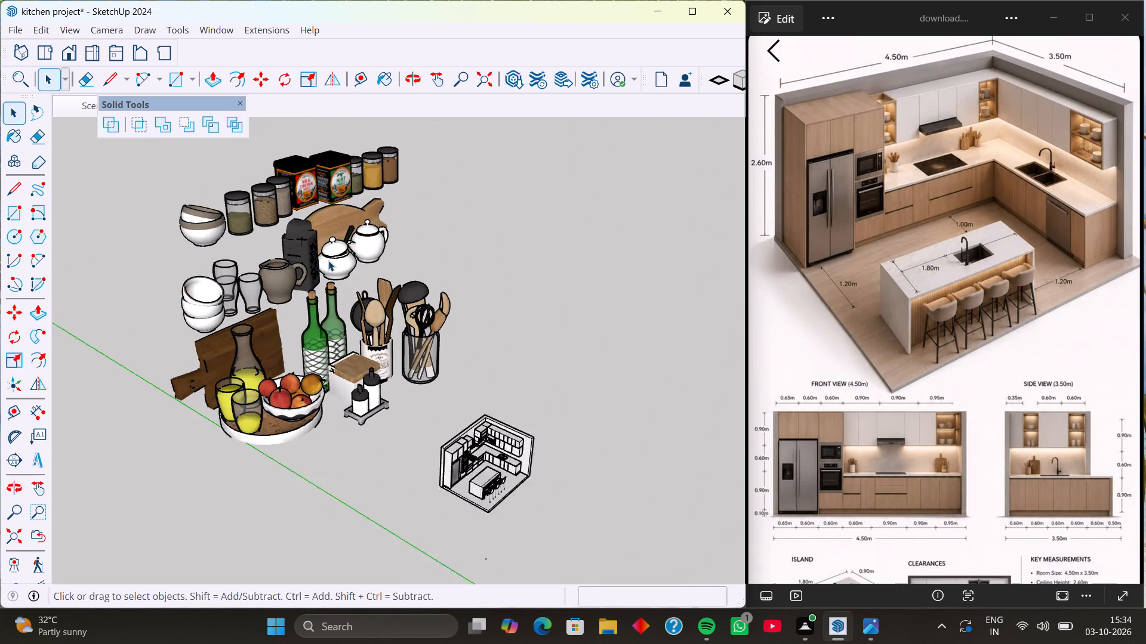
pyautogui.scroll(1, 328, 261)
pyautogui.moveTo(328, 263); pyautogui.dragTo(214, 247, button='middle')
pyautogui.moveTo(390, 261); pyautogui.dragTo(359, 234, button='middle')
pyautogui.scroll(1, 356, 219)
pyautogui.click(394, 181)
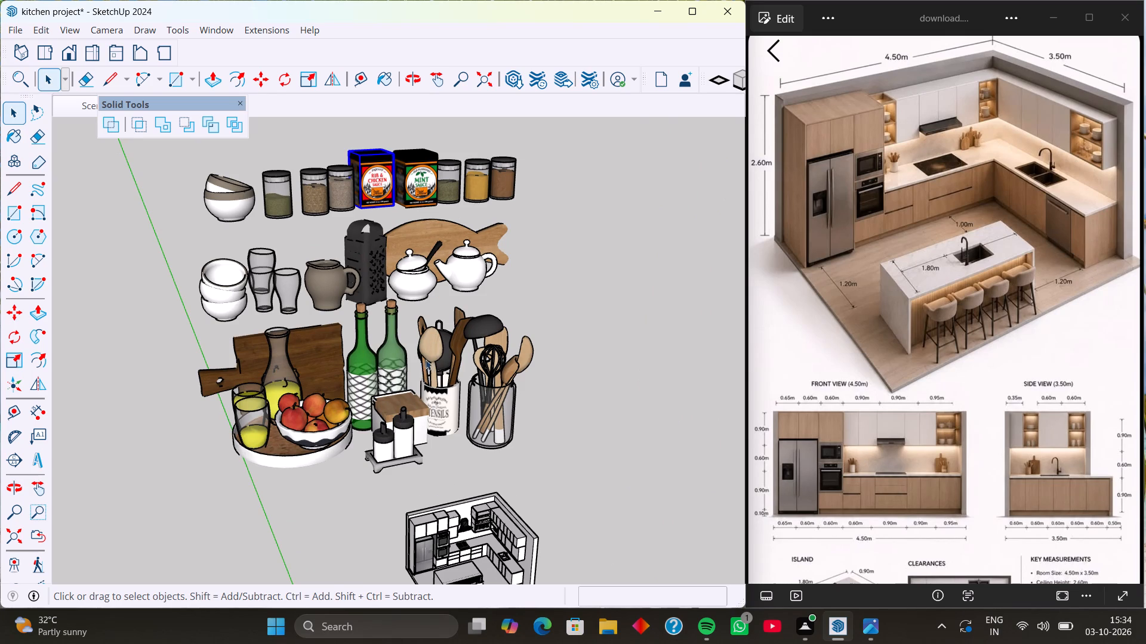
pyautogui.scroll(-2, 416, 379)
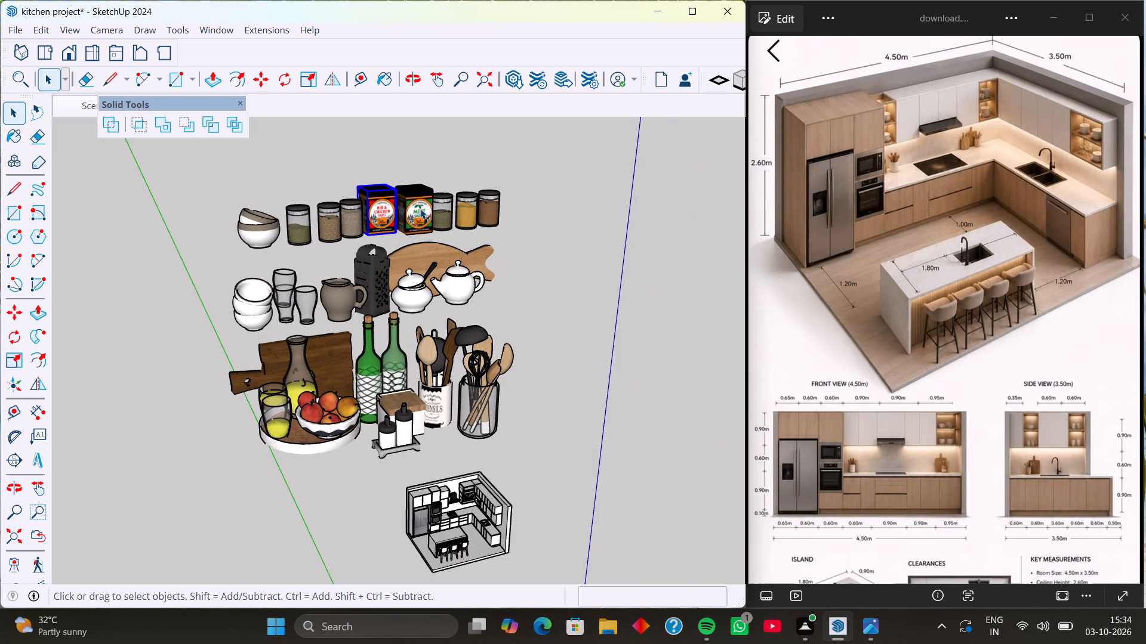
pyautogui.click(420, 209)
pyautogui.keyDown('shift'); pyautogui.click(384, 215); pyautogui.keyUp('shift')
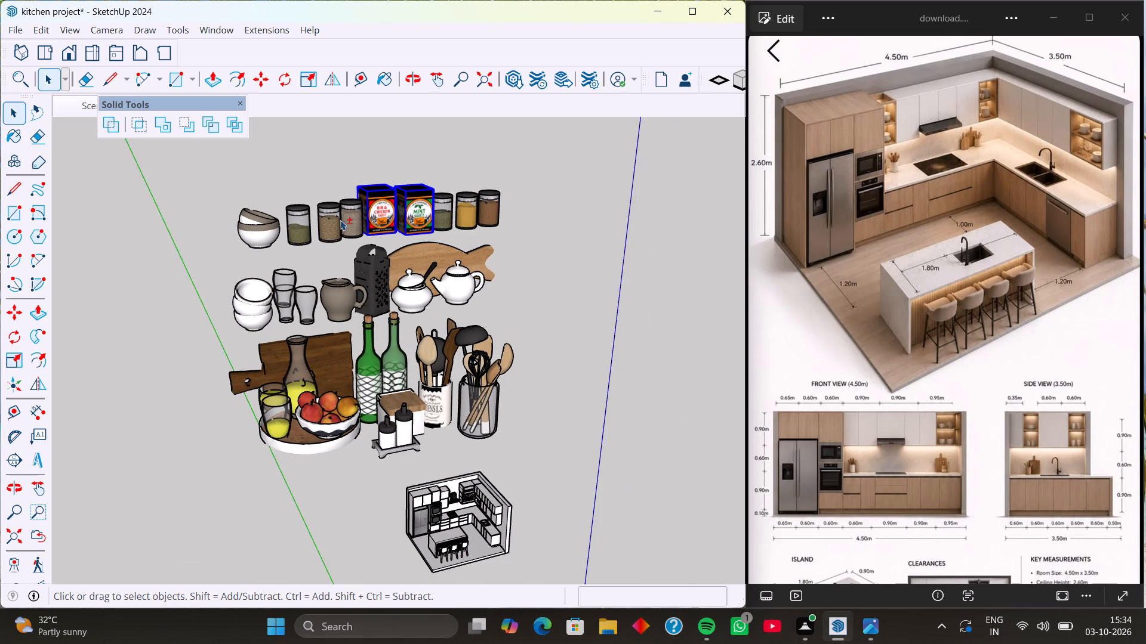
pyautogui.keyDown('shift'); pyautogui.click(351, 218); pyautogui.keyUp('shift')
pyautogui.keyDown('shift'); pyautogui.click(334, 222); pyautogui.keyUp('shift')
pyautogui.keyDown('shift'); pyautogui.click(297, 228); pyautogui.keyUp('shift')
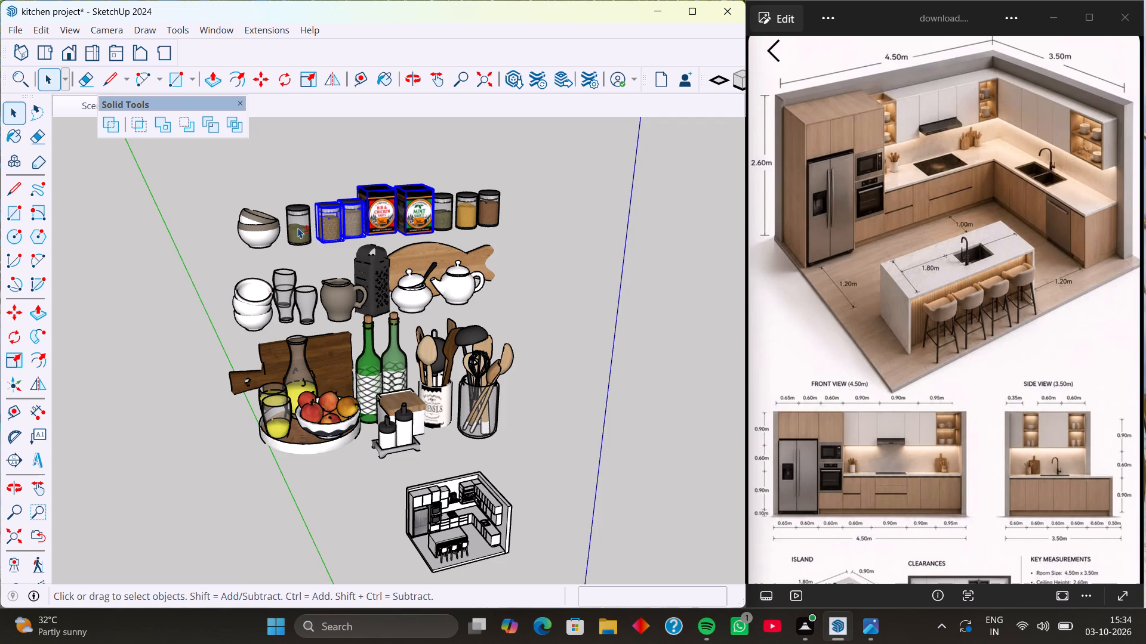
pyautogui.keyDown('shift'); pyautogui.click(266, 234); pyautogui.keyUp('shift')
pyautogui.keyDown('shift'); pyautogui.click(448, 222); pyautogui.keyUp('shift')
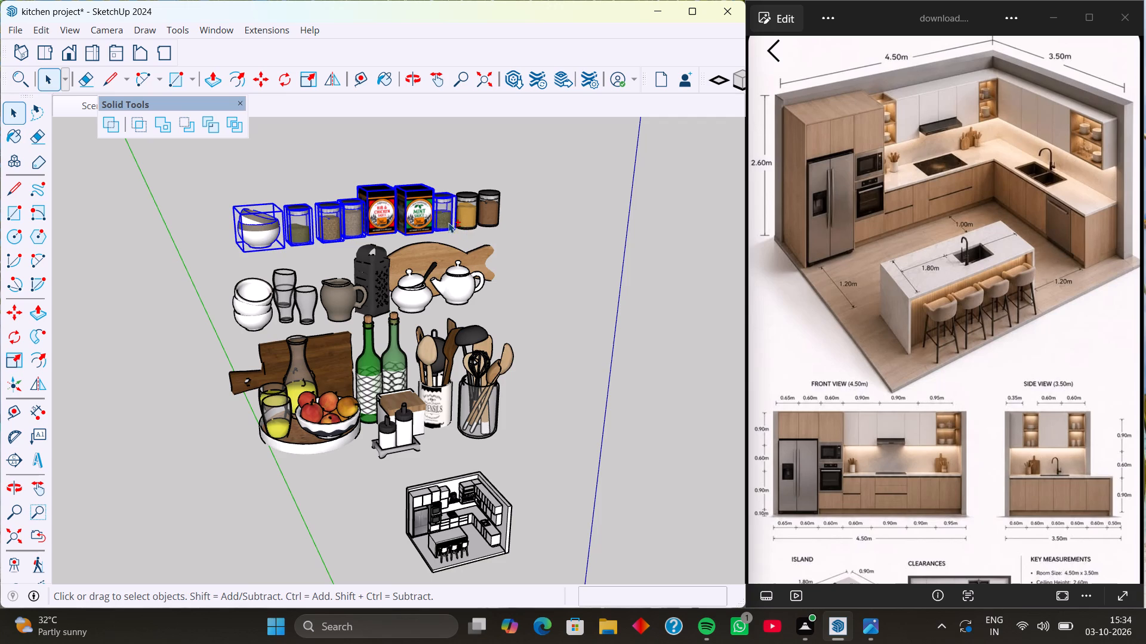
pyautogui.keyDown('shift'); pyautogui.click(466, 218); pyautogui.keyUp('shift')
pyautogui.keyDown('shift'); pyautogui.click(489, 212); pyautogui.keyUp('shift')
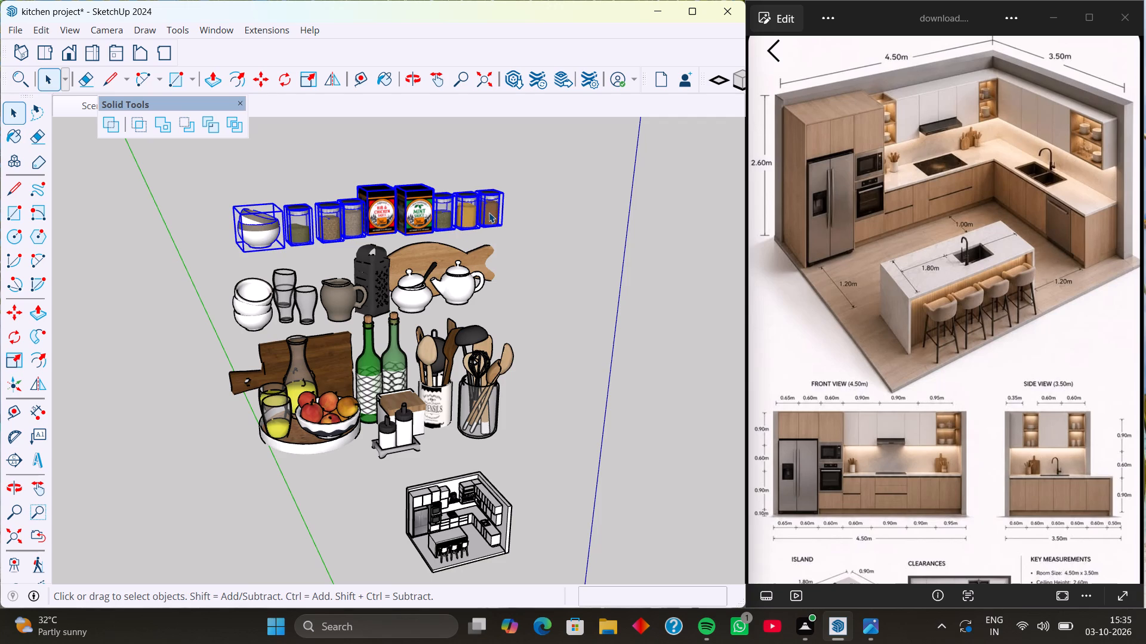
pyautogui.press('m')
pyautogui.click(503, 225)
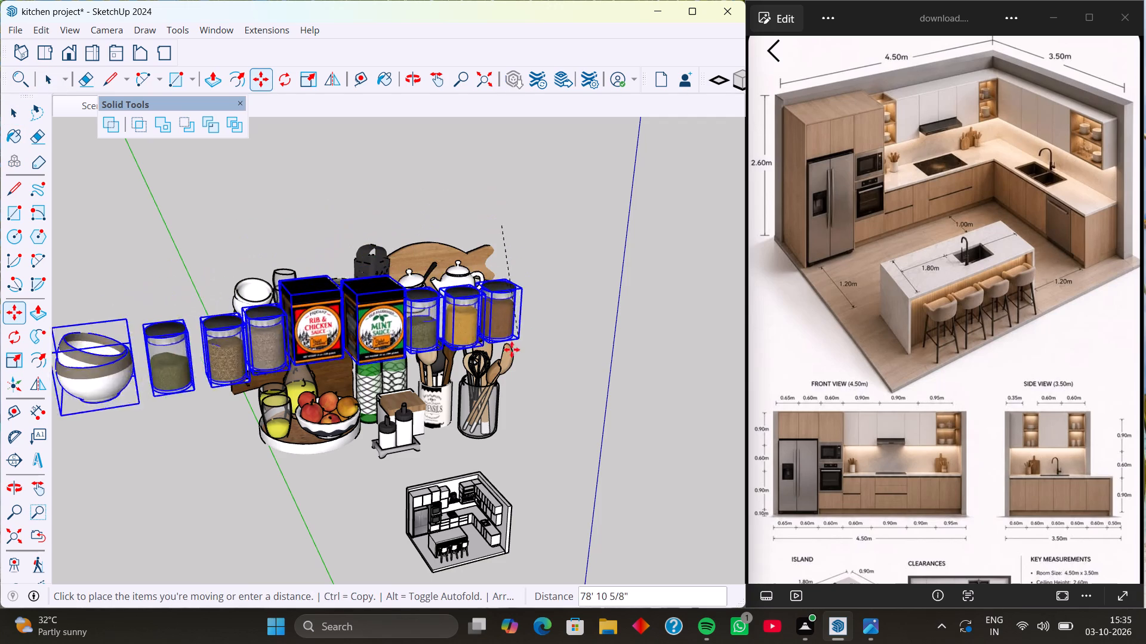
pyautogui.scroll(-9, 521, 396)
pyautogui.keyDown('shift'); pyautogui.moveTo(549, 443); pyautogui.dragTo(575, 309, button='middle'); pyautogui.keyUp('shift')
pyautogui.scroll(2, 473, 392)
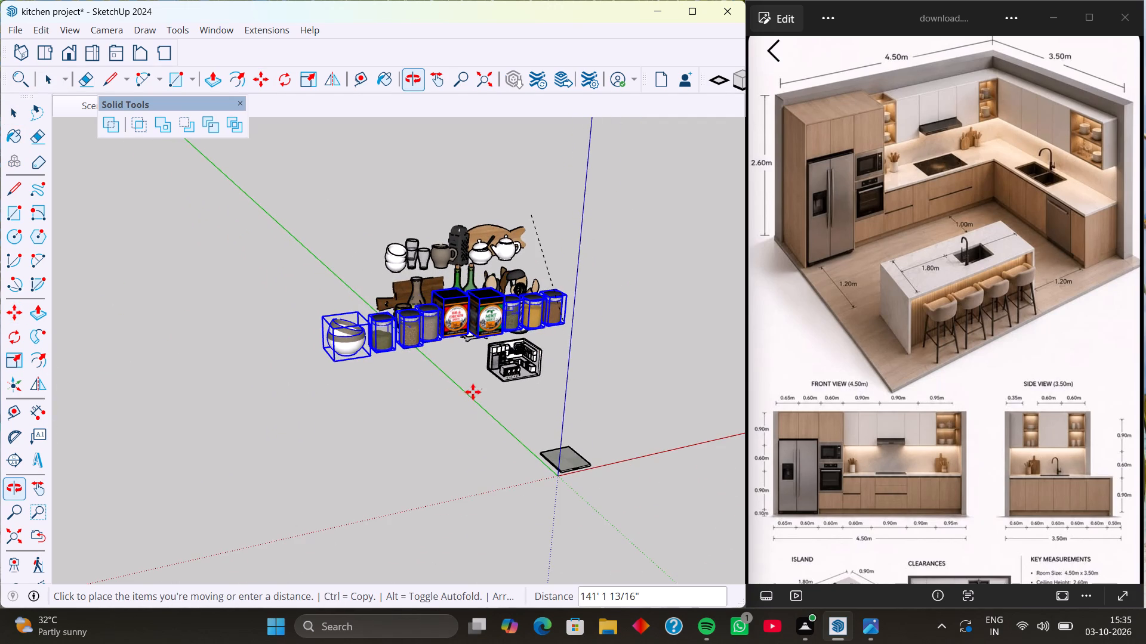
pyautogui.scroll(7, 473, 392)
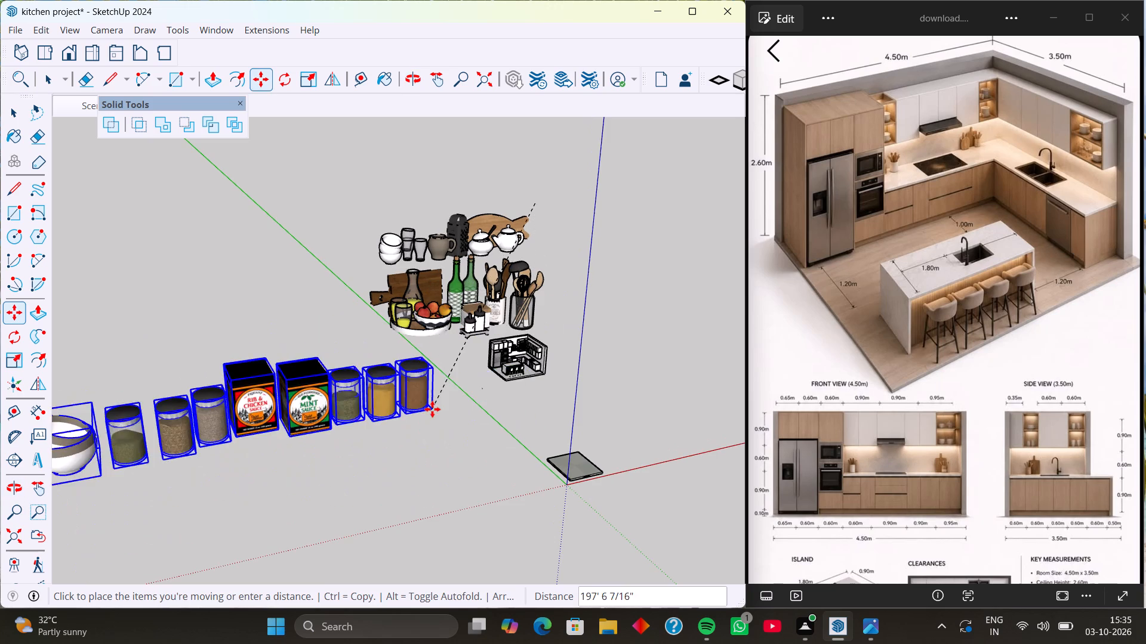
pyautogui.scroll(6, 432, 409)
pyautogui.scroll(-9, 497, 369)
pyautogui.moveTo(503, 388); pyautogui.dragTo(448, 342, button='middle')
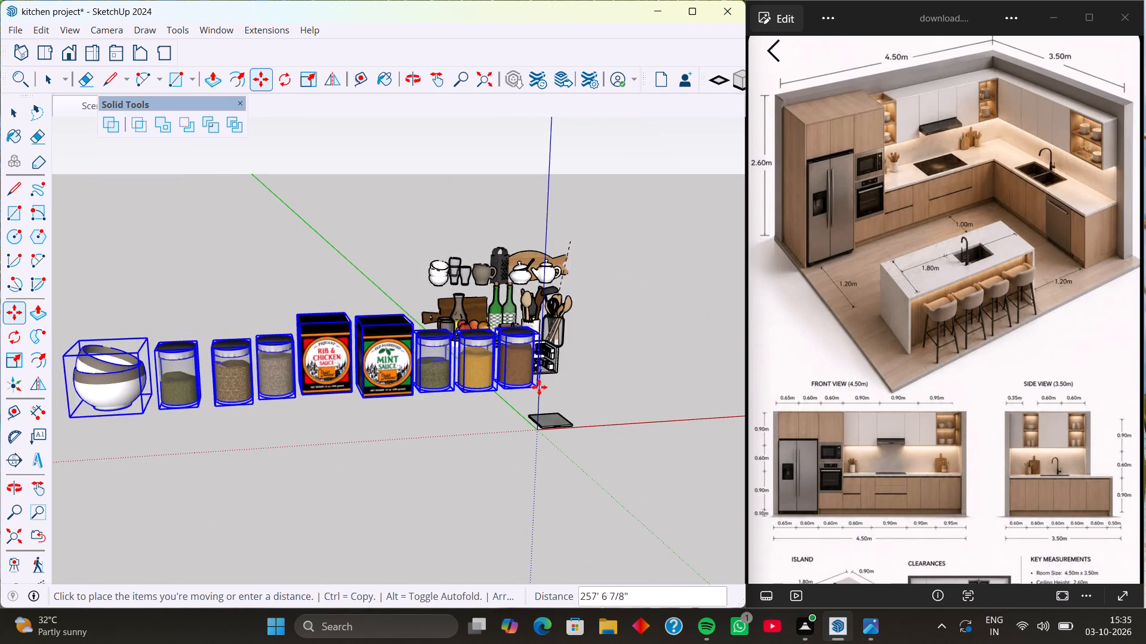
pyautogui.scroll(13, 554, 367)
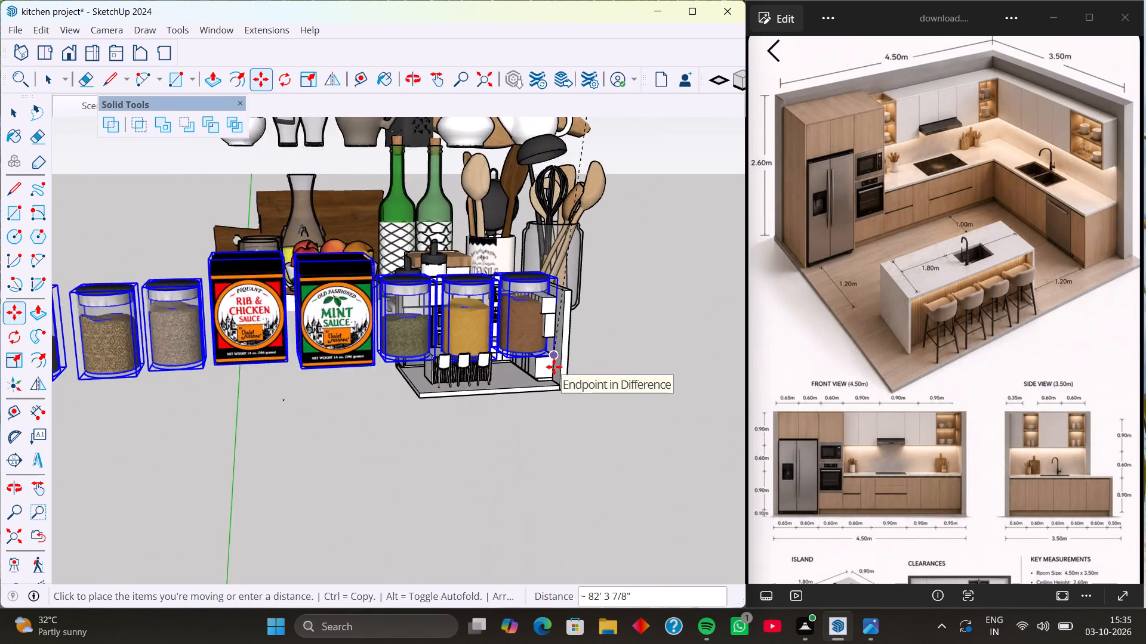
pyautogui.scroll(4, 554, 367)
pyautogui.click(554, 367)
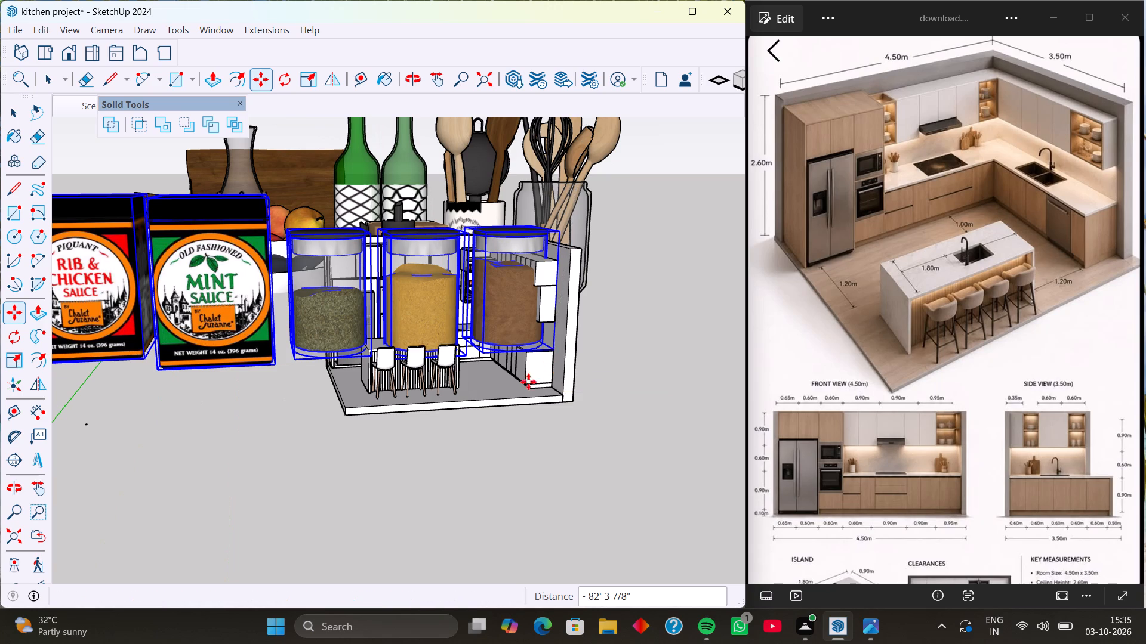
# Scale the selected row of bowls, spice jars and sauce tins down uniformly to about 0.20.
pyautogui.scroll(-12, 327, 412)
pyautogui.press('s')
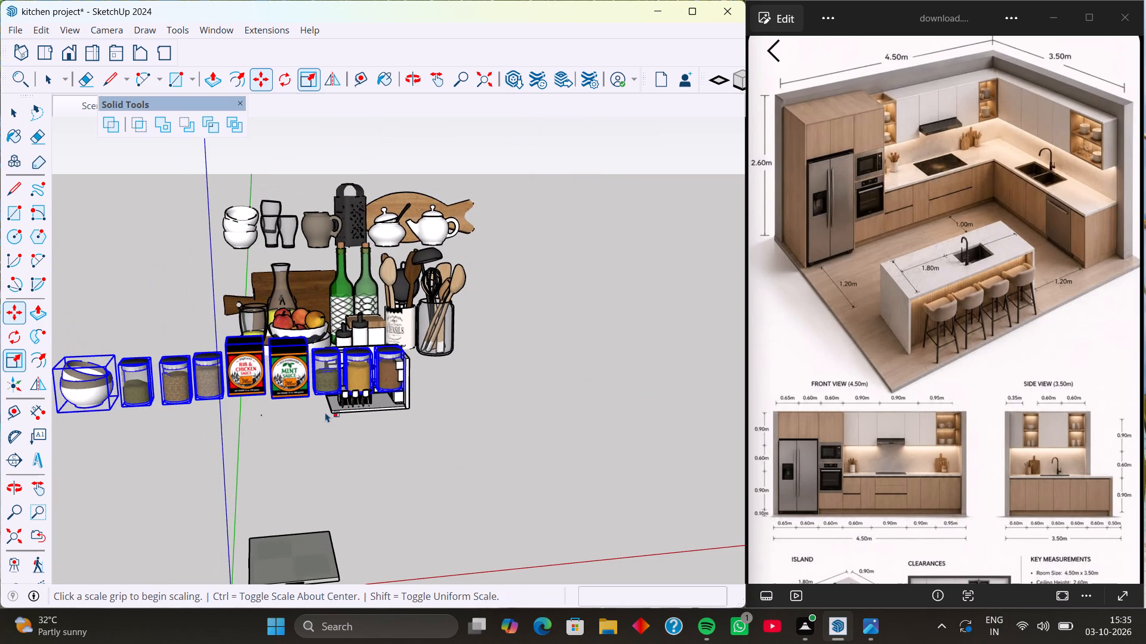
pyautogui.scroll(-2, 221, 399)
pyautogui.click(84, 363)
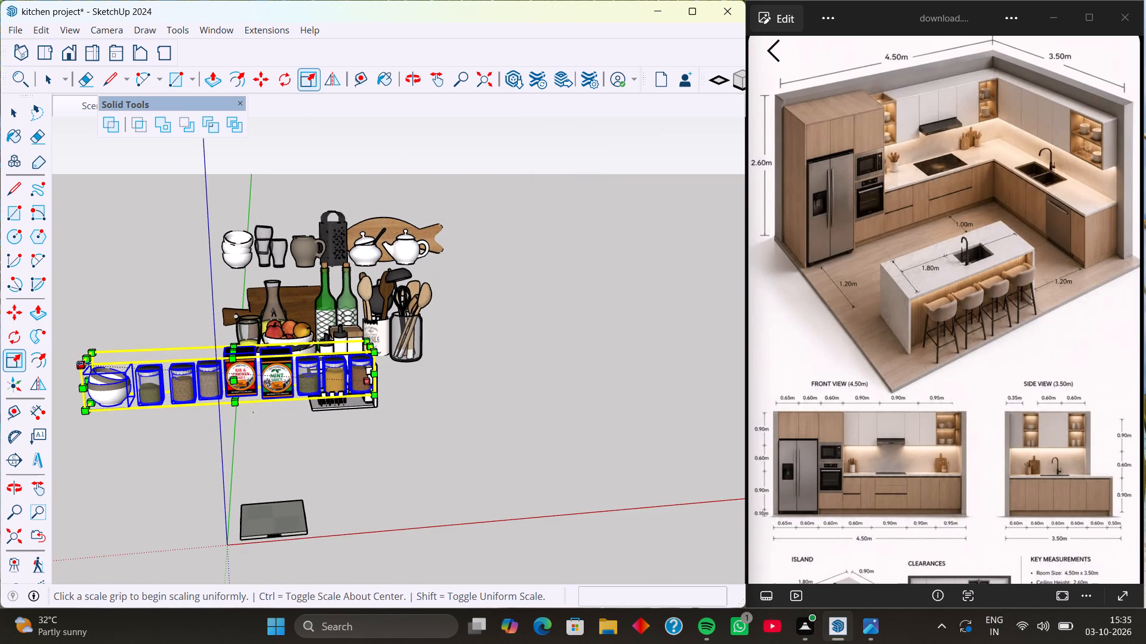
pyautogui.click(316, 380)
# Scale the row of bowls, jars and tins down uniformly again by about 0.24, towards the countertop corner.
pyautogui.scroll(12, 370, 394)
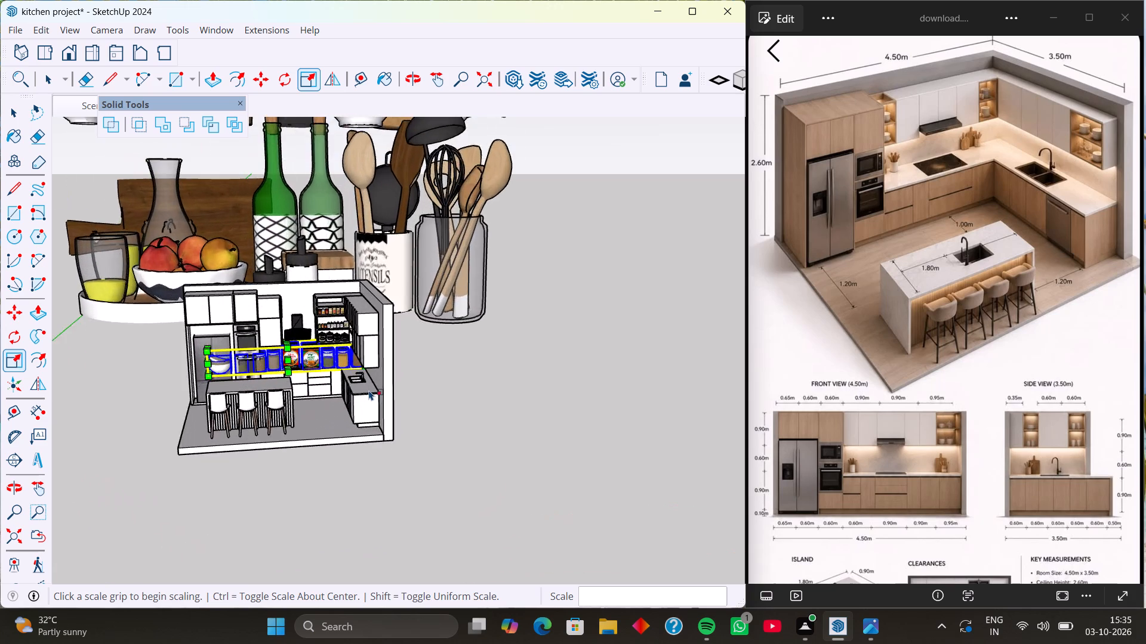
pyautogui.scroll(8, 369, 390)
pyautogui.press('m')
pyautogui.scroll(8, 343, 354)
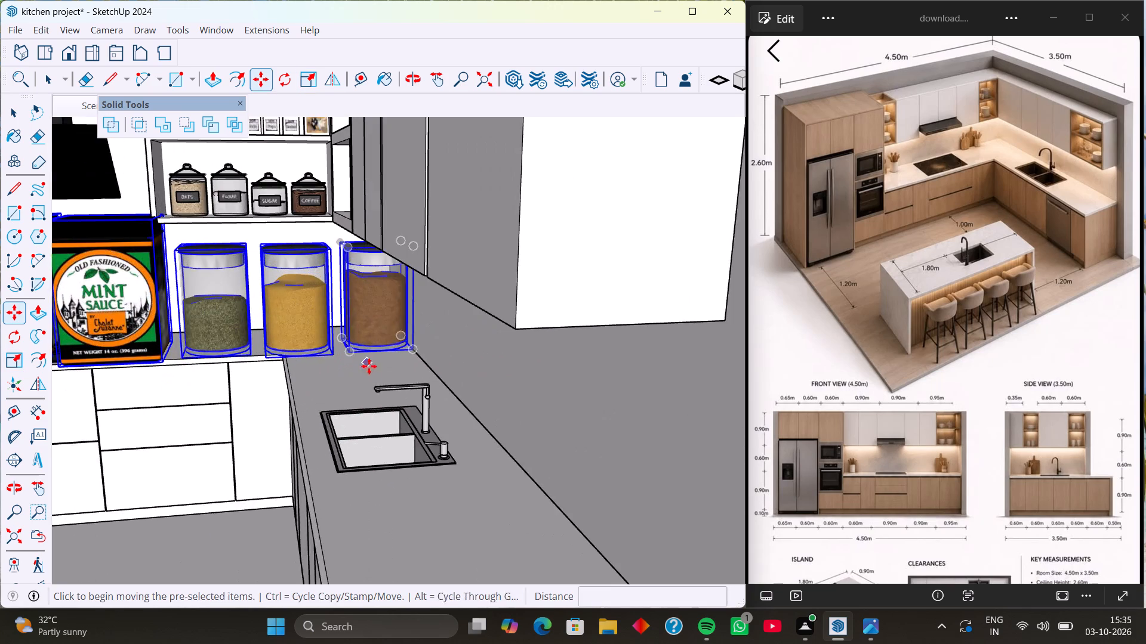
pyautogui.scroll(-4, 356, 383)
pyautogui.scroll(-4, 274, 404)
pyautogui.moveTo(252, 399); pyautogui.dragTo(475, 451, button='middle')
pyautogui.moveTo(337, 442); pyautogui.dragTo(356, 503, button='middle')
pyautogui.scroll(4, 250, 421)
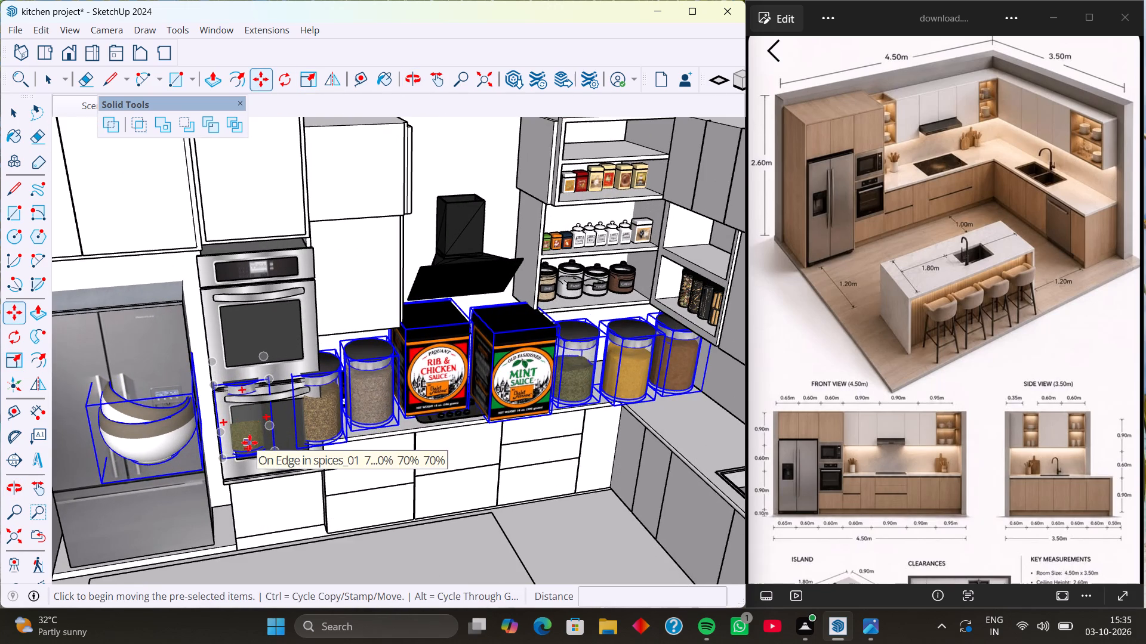
pyautogui.press('s')
pyautogui.click(87, 384)
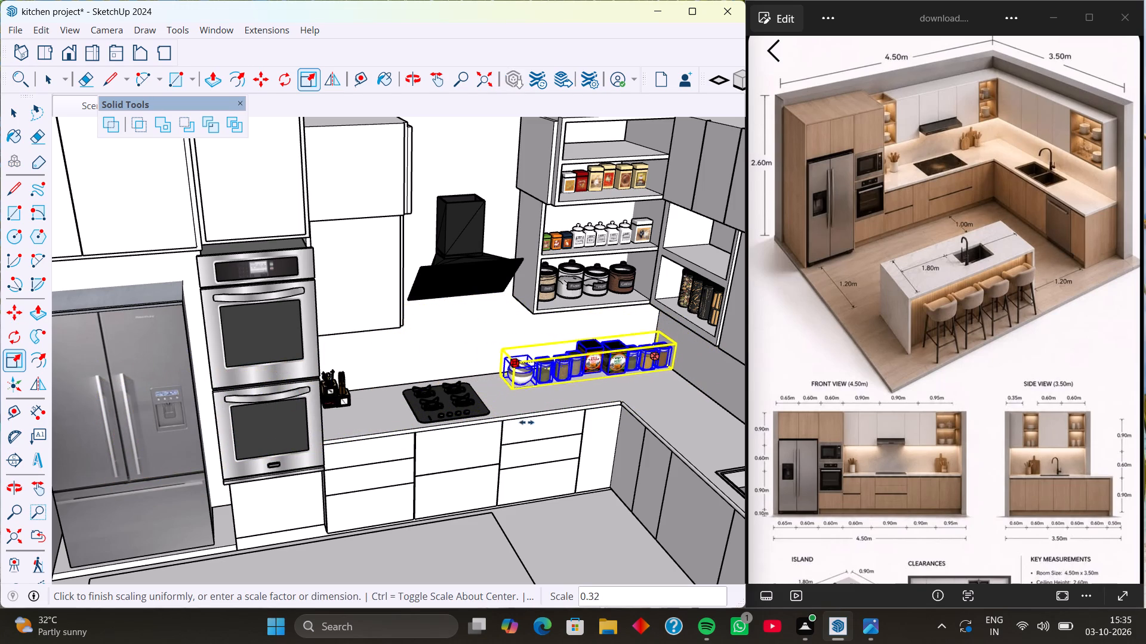
pyautogui.click(559, 407)
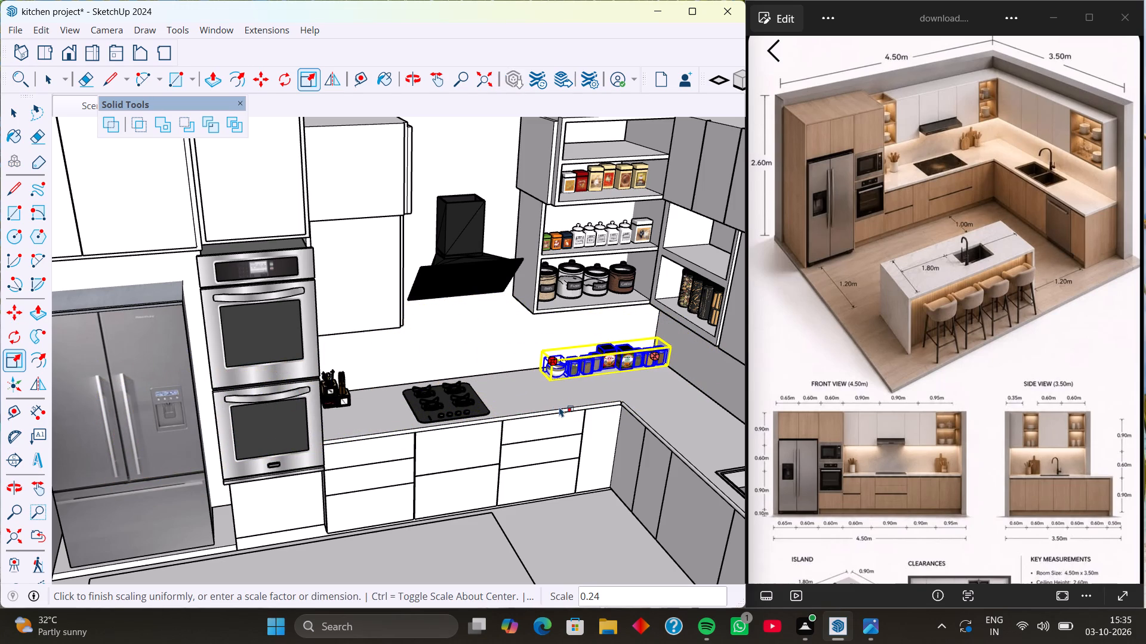
# Move the row of bowls, jars and tins from the countertop onto the top open shelf of the corner cabinet.
pyautogui.scroll(8, 634, 364)
pyautogui.moveTo(638, 366); pyautogui.dragTo(594, 359, button='middle')
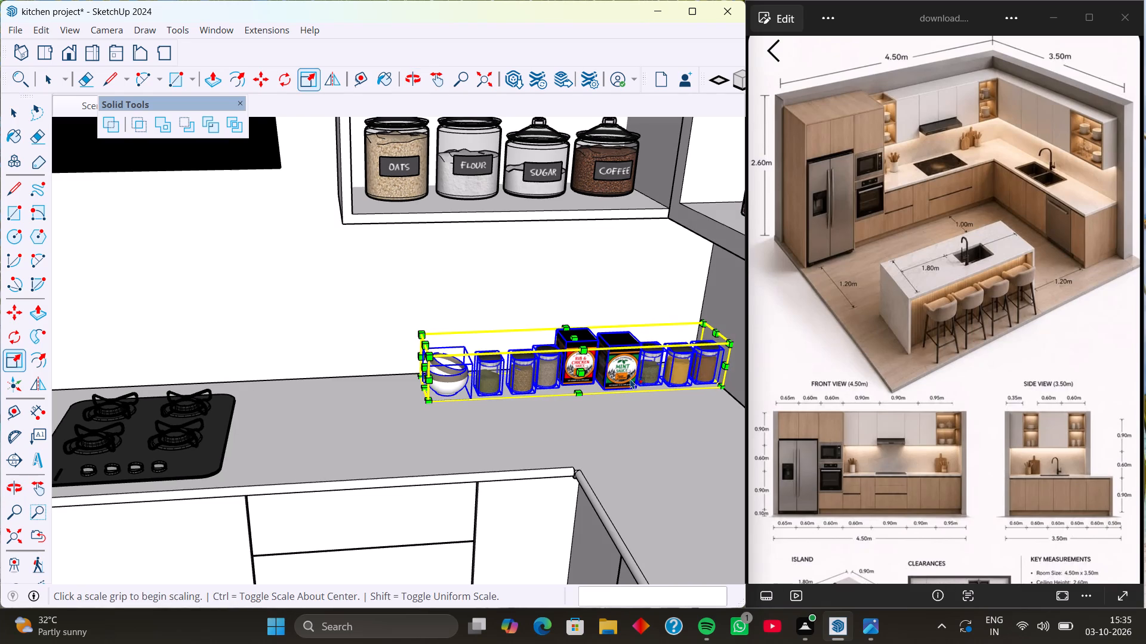
pyautogui.press('m')
pyautogui.scroll(3, 724, 388)
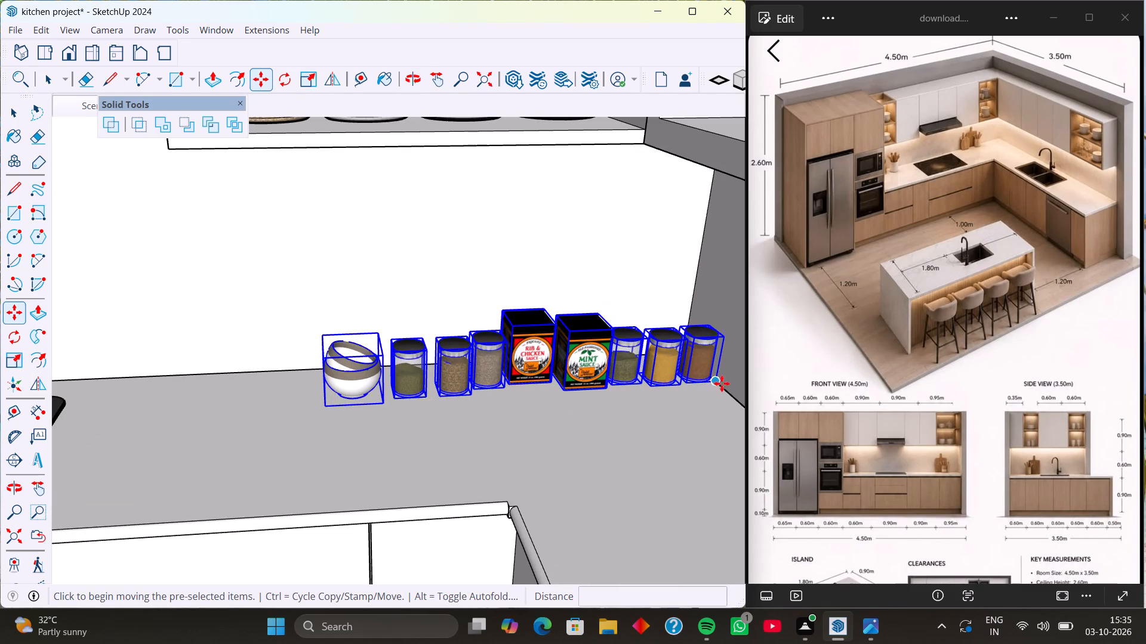
pyautogui.click(719, 381)
pyautogui.scroll(-7, 598, 306)
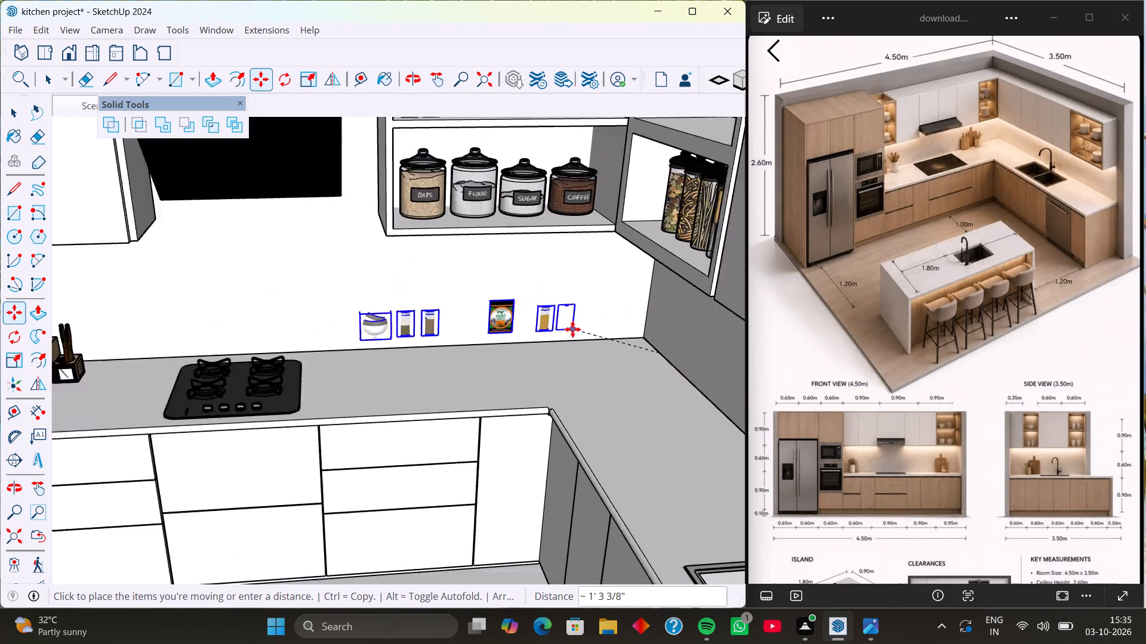
pyautogui.scroll(-1, 572, 329)
pyautogui.keyDown('shift'); pyautogui.moveTo(591, 281); pyautogui.dragTo(577, 394, button='middle'); pyautogui.keyUp('shift')
pyautogui.keyDown('shift'); pyautogui.moveTo(587, 247); pyautogui.dragTo(562, 372, button='middle'); pyautogui.keyUp('shift')
pyautogui.scroll(9, 560, 298)
pyautogui.click(570, 293)
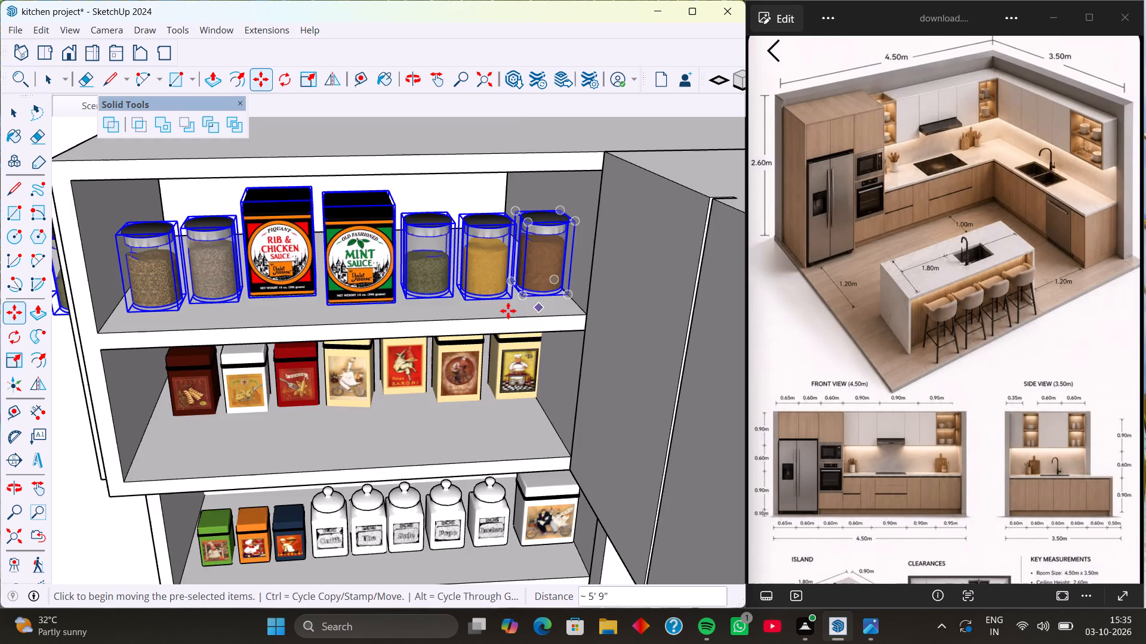
# Scale the row of bowls, jars and tins uniformly to about 0.73 so it fits within the top shelf's width.
pyautogui.scroll(-4, 498, 311)
pyautogui.moveTo(436, 323); pyautogui.dragTo(596, 354, button='middle')
pyautogui.press('s')
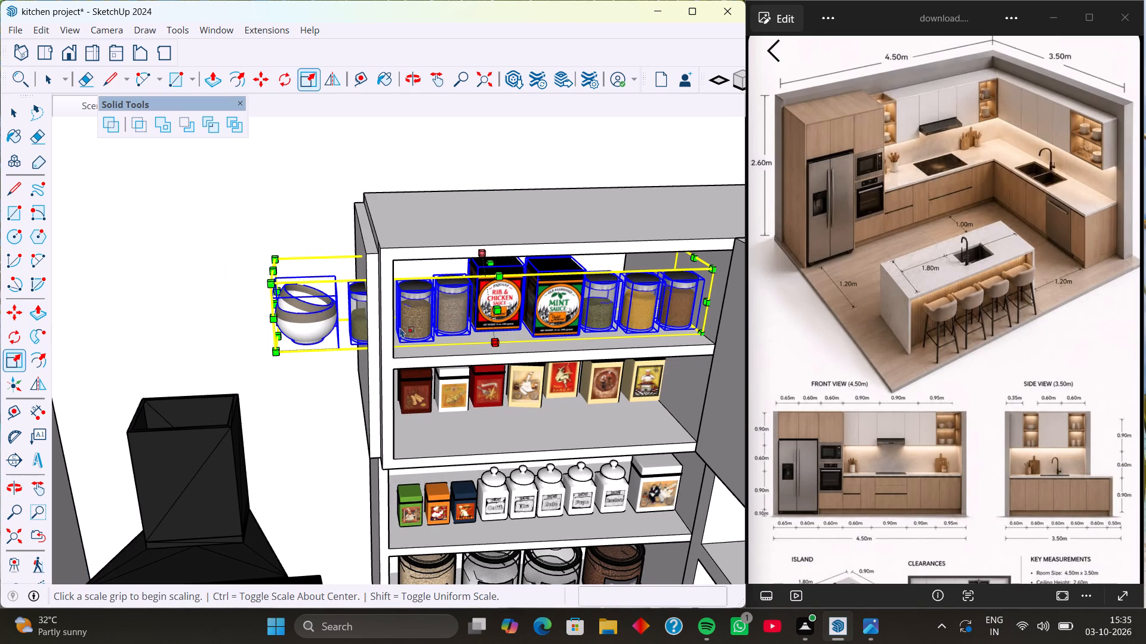
pyautogui.click(272, 285)
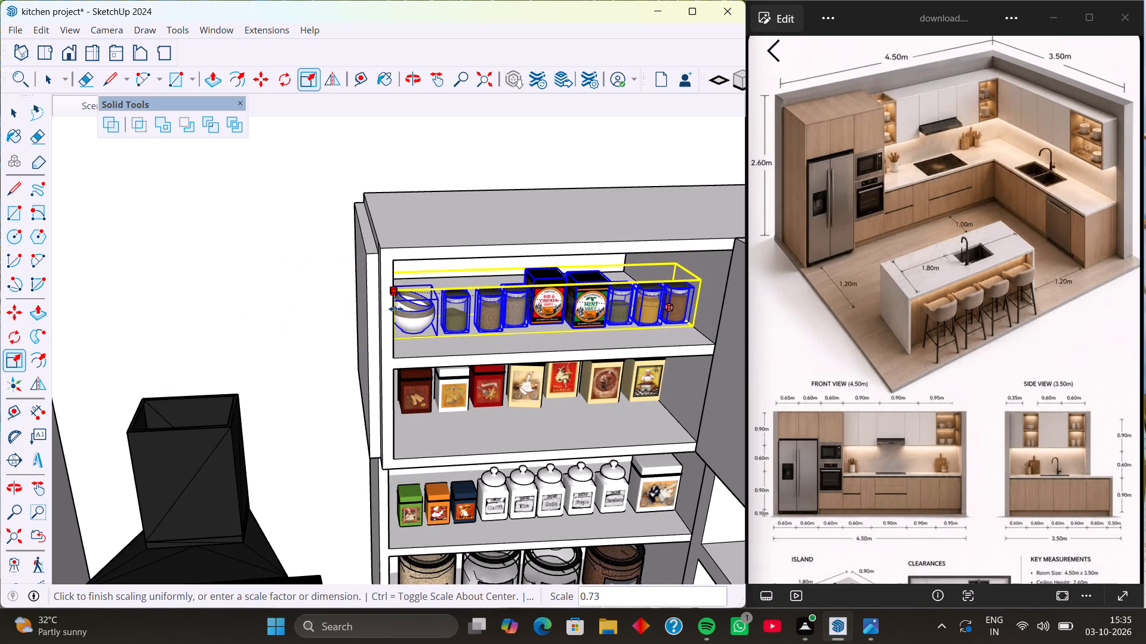
pyautogui.click(397, 309)
pyautogui.scroll(-3, 324, 352)
pyautogui.press('space')
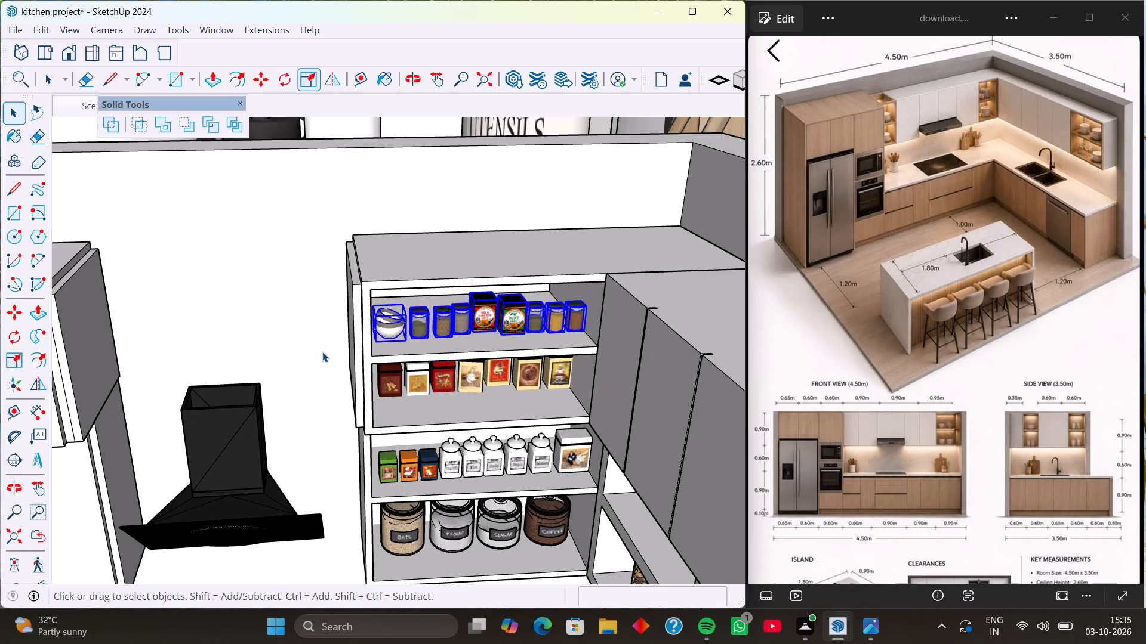
# Scale the utensil pots, condiment tray, green bottles, dark chopping board, carafe, juice glasses, fruit bowl and round tray down uniformly together to about 0.12.
pyautogui.scroll(-5, 321, 354)
pyautogui.moveTo(276, 389); pyautogui.dragTo(294, 391, button='middle')
pyautogui.scroll(-5, 293, 389)
pyautogui.moveTo(310, 426); pyautogui.dragTo(372, 429, button='middle')
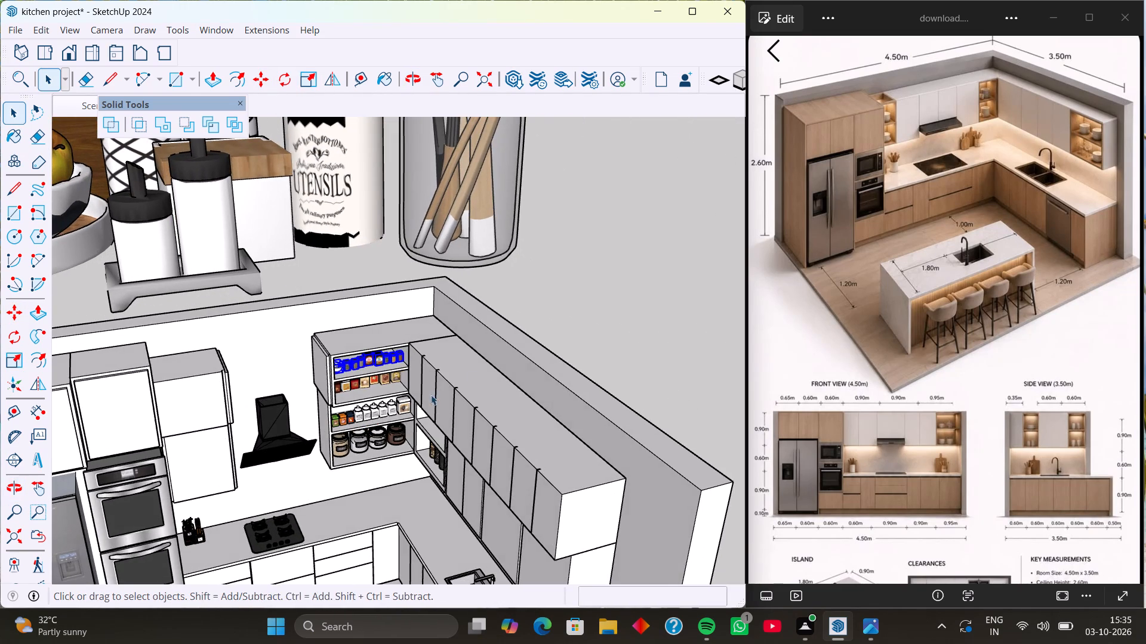
pyautogui.click(600, 333)
pyautogui.middleClick(417, 366)
pyautogui.scroll(-9, 415, 366)
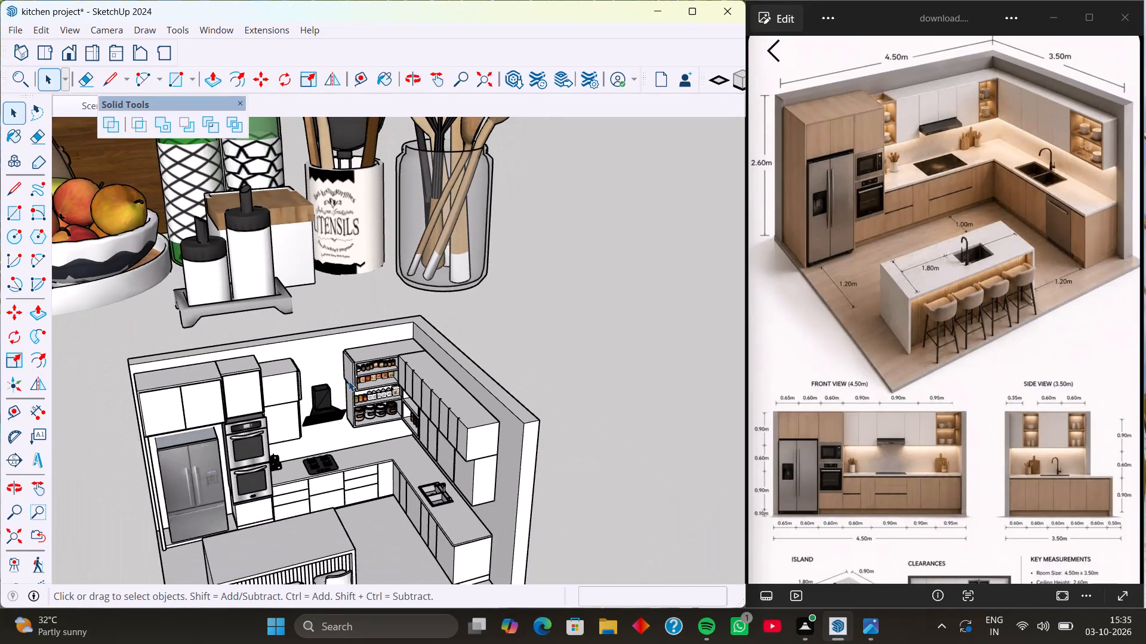
pyautogui.scroll(-11, 349, 381)
pyautogui.keyDown('shift'); pyautogui.moveTo(344, 374); pyautogui.dragTo(436, 395, button='middle'); pyautogui.keyUp('shift')
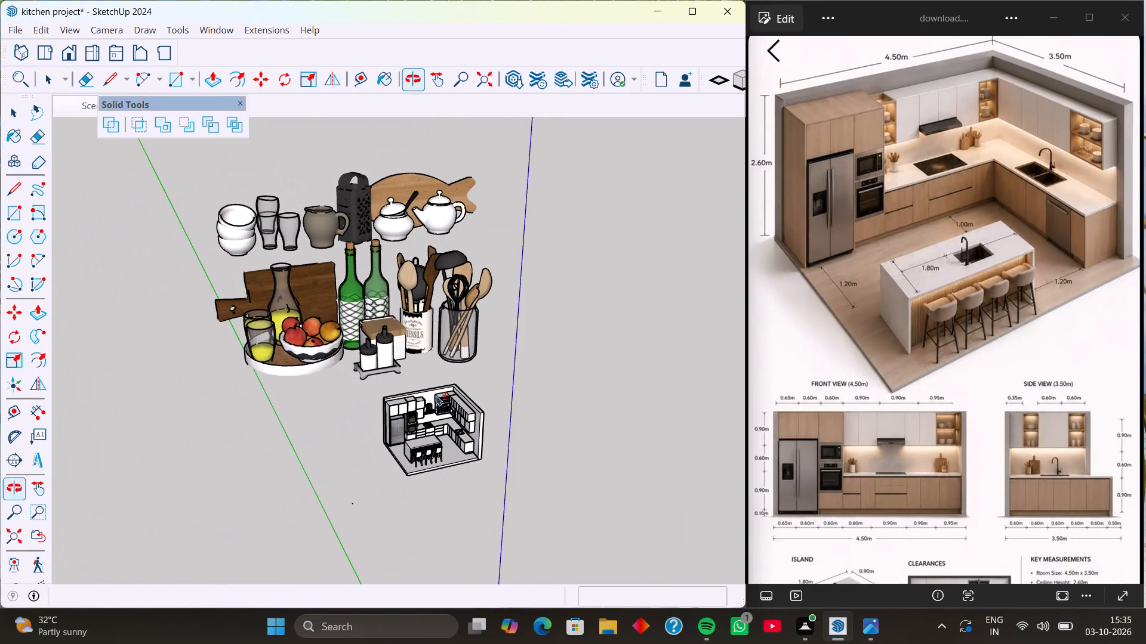
pyautogui.click(456, 329)
pyautogui.keyDown('shift'); pyautogui.click(412, 318); pyautogui.keyUp('shift')
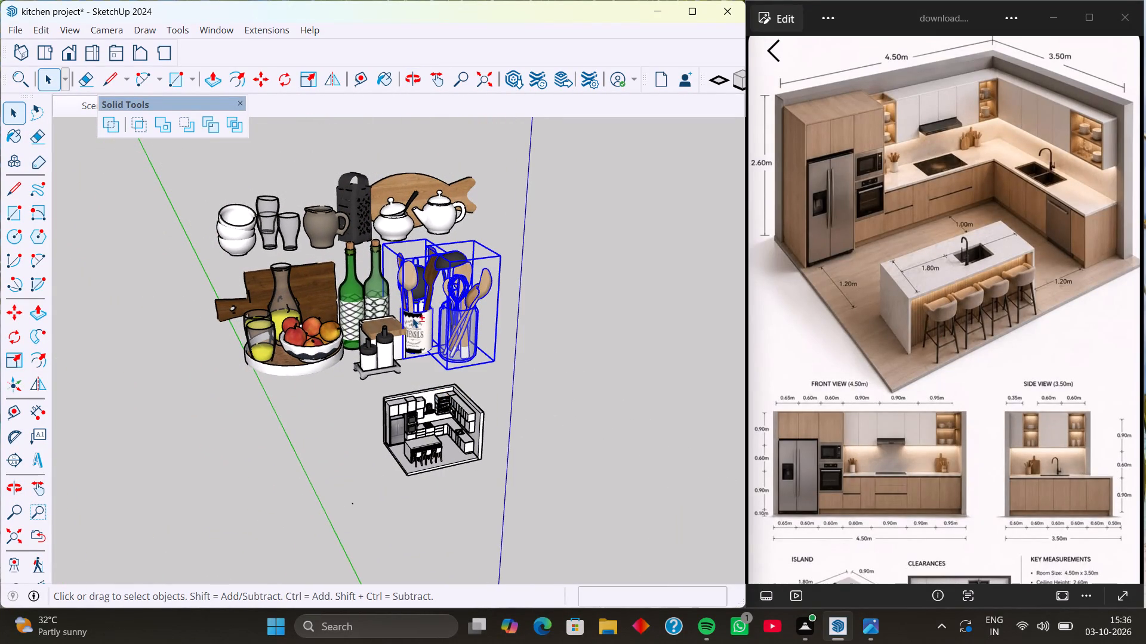
pyautogui.keyDown('shift'); pyautogui.click(379, 336); pyautogui.keyUp('shift')
pyautogui.keyDown('shift'); pyautogui.click(377, 325); pyautogui.keyUp('shift')
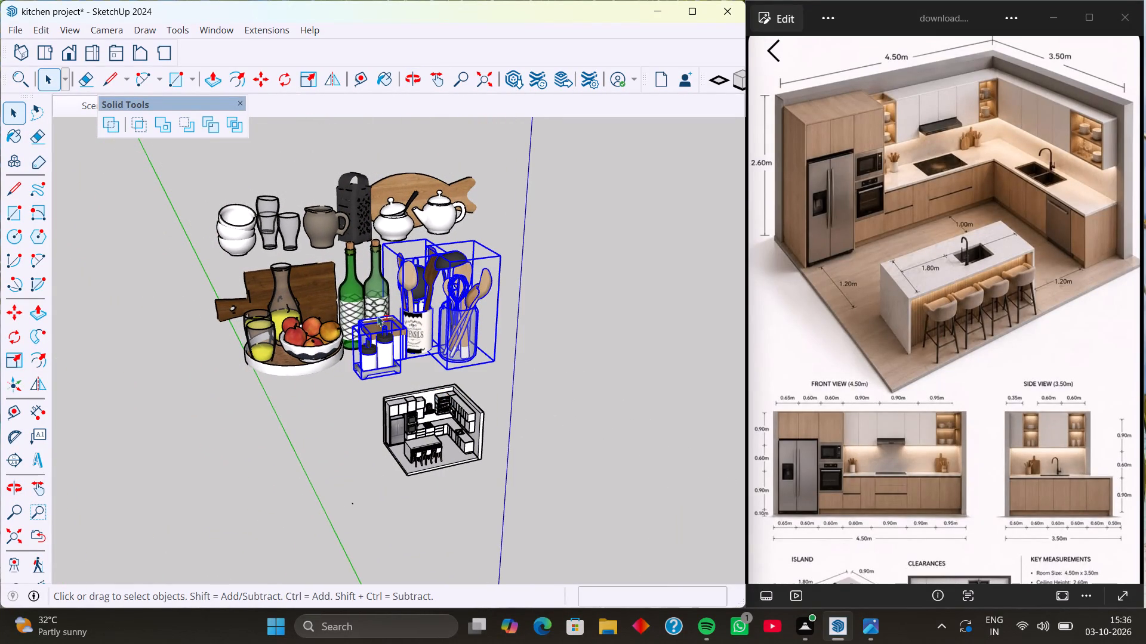
pyautogui.keyDown('shift'); pyautogui.click(372, 298); pyautogui.keyUp('shift')
pyautogui.keyDown('shift'); pyautogui.click(354, 299); pyautogui.keyUp('shift')
pyautogui.keyDown('shift'); pyautogui.click(320, 305); pyautogui.keyUp('shift')
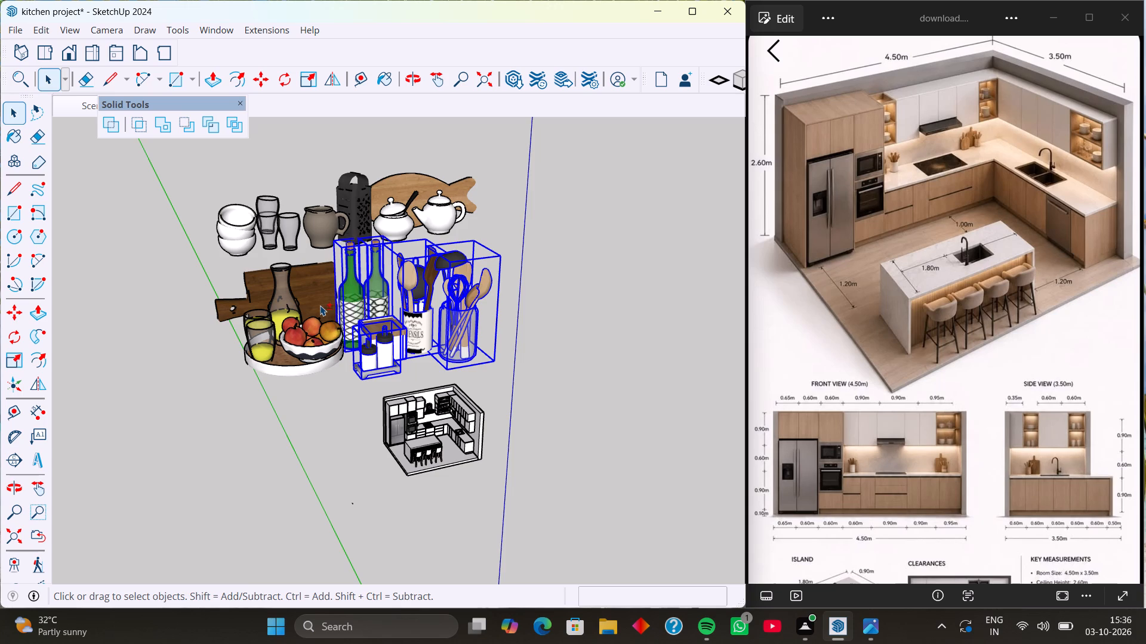
pyautogui.keyDown('shift'); pyautogui.click(293, 302); pyautogui.keyUp('shift')
pyautogui.keyDown('shift'); pyautogui.click(266, 327); pyautogui.keyUp('shift')
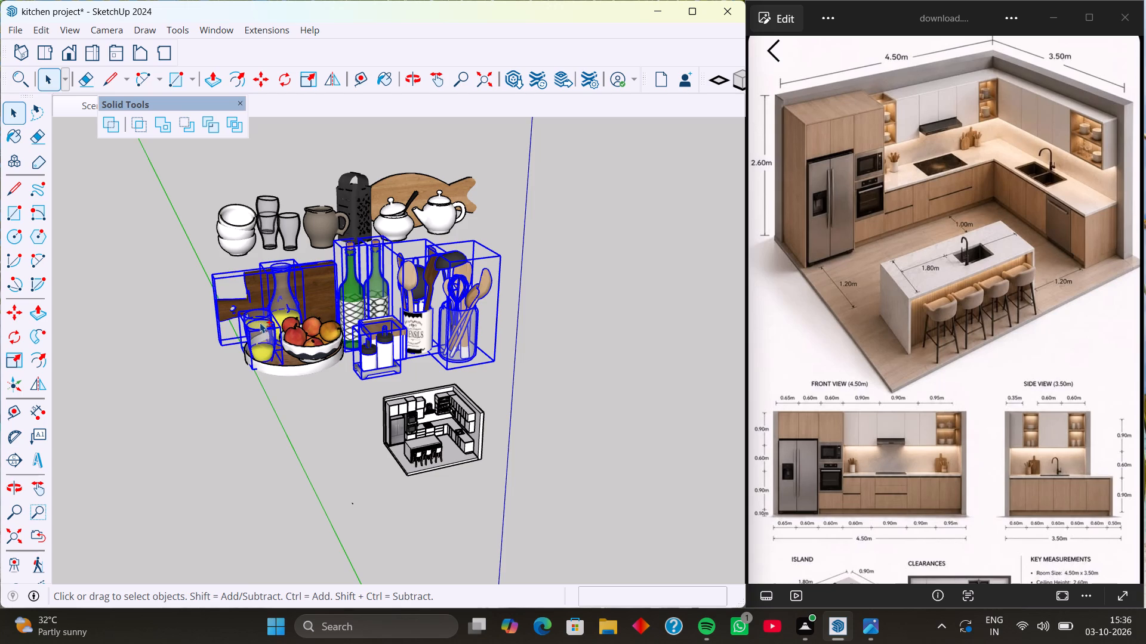
pyautogui.keyDown('shift'); pyautogui.click(311, 338); pyautogui.keyUp('shift')
pyautogui.keyDown('shift'); pyautogui.scroll(8, 303, 351); pyautogui.keyUp('shift')
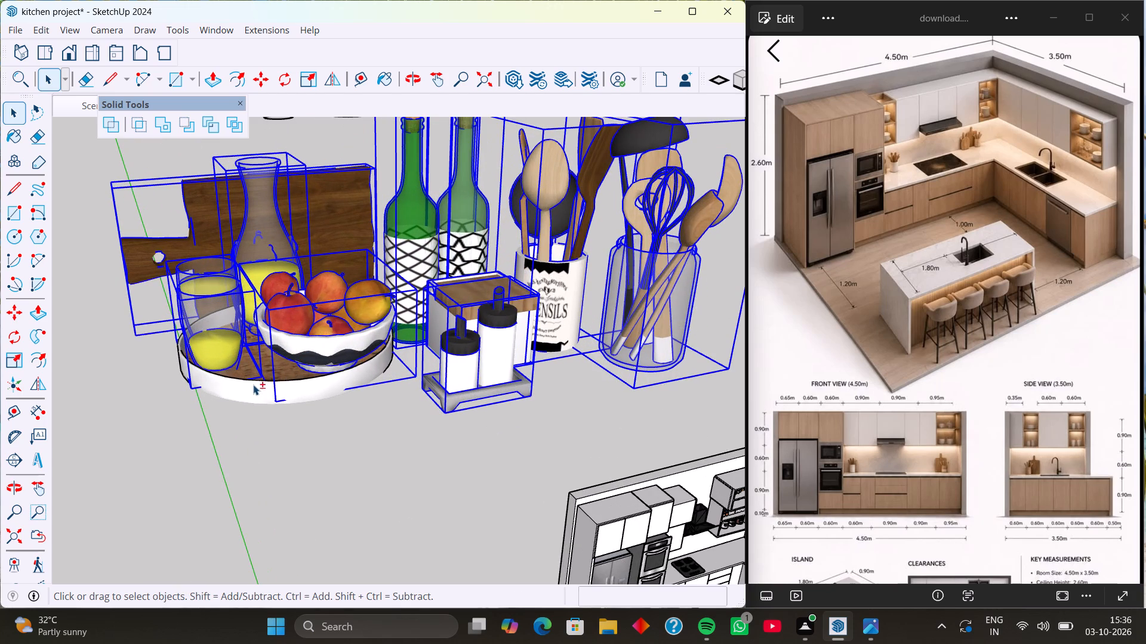
pyautogui.keyDown('shift'); pyautogui.click(251, 387); pyautogui.keyUp('shift')
pyautogui.keyDown('shift'); pyautogui.scroll(-8, 289, 362); pyautogui.keyUp('shift')
pyautogui.keyDown('shift'); pyautogui.moveTo(322, 391); pyautogui.dragTo(256, 386, button='middle'); pyautogui.keyUp('shift')
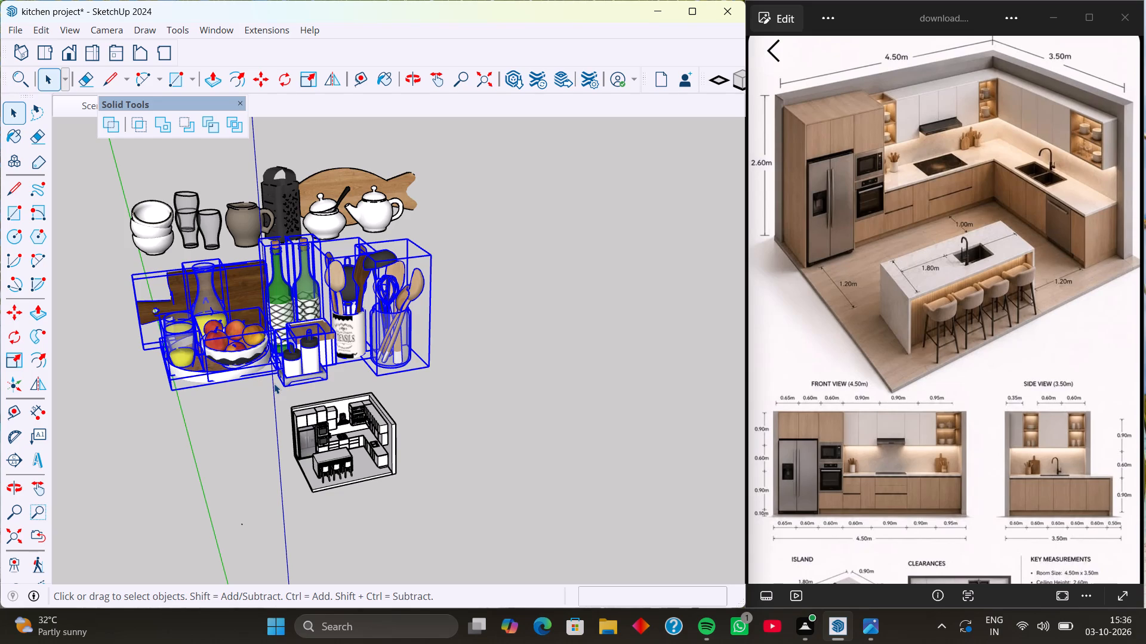
pyautogui.press('s')
pyautogui.click(131, 237)
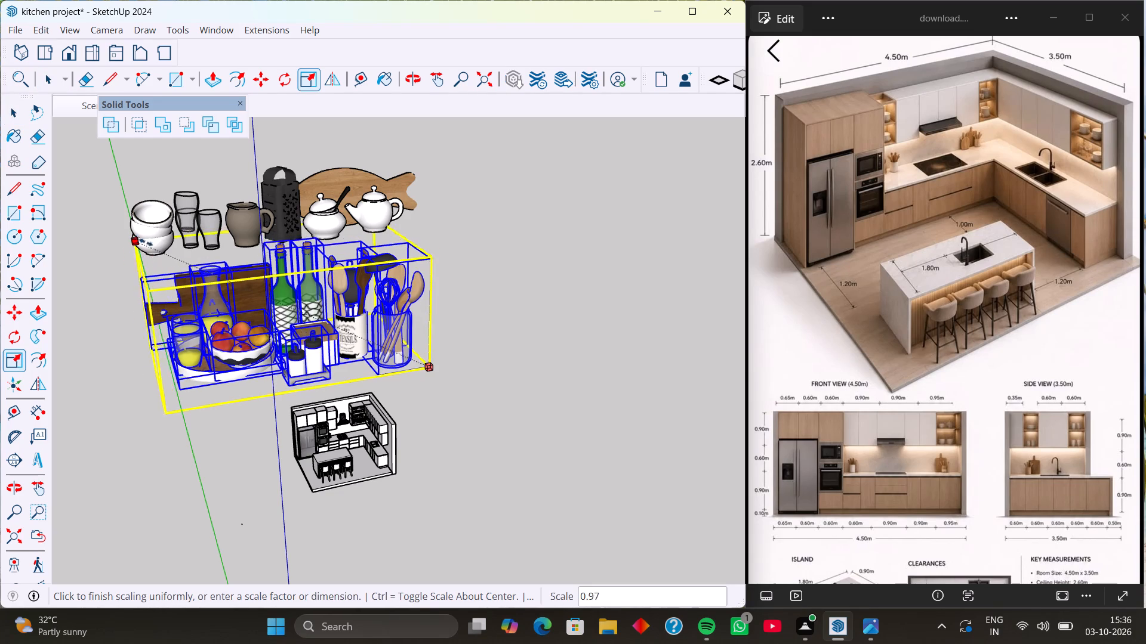
pyautogui.click(398, 342)
# Move the utensil, bottle and fruit bowl group into the kitchen, onto the countertop below the corner open shelves.
pyautogui.press('m')
pyautogui.scroll(6, 430, 385)
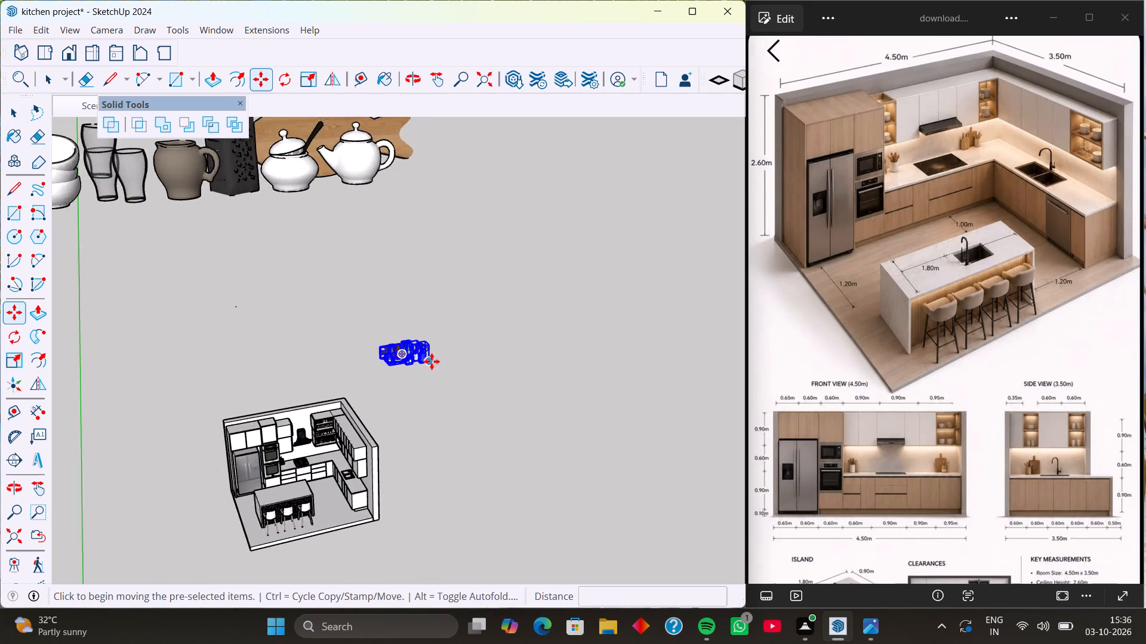
pyautogui.scroll(20, 432, 361)
pyautogui.scroll(1, 432, 361)
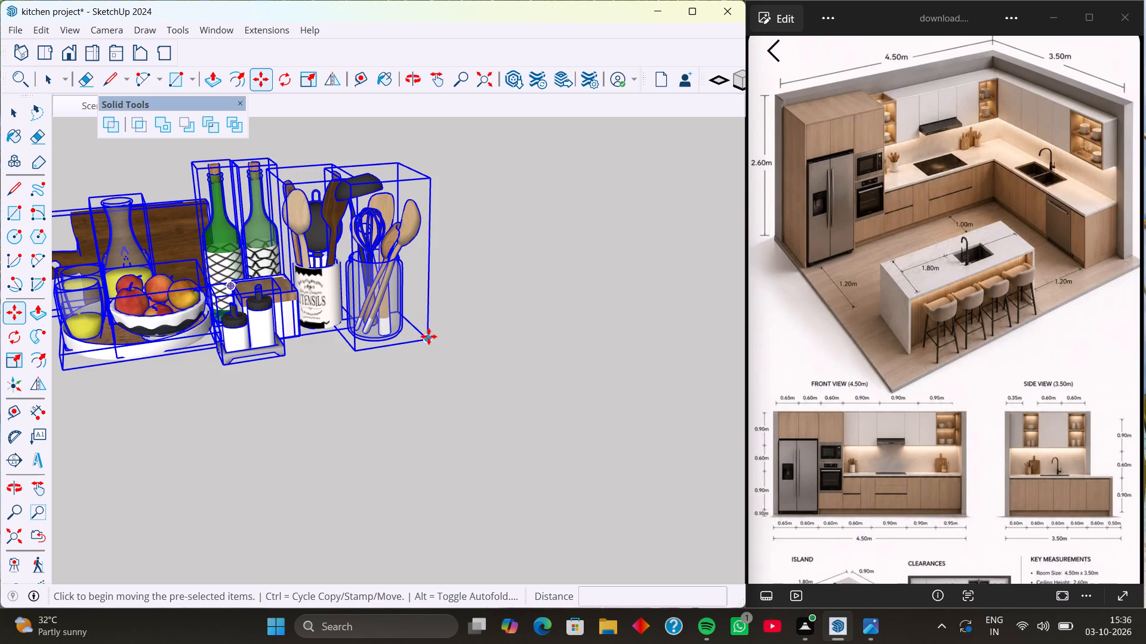
pyautogui.click(429, 336)
pyautogui.scroll(-18, 364, 468)
pyautogui.moveTo(363, 468); pyautogui.dragTo(381, 439, button='middle')
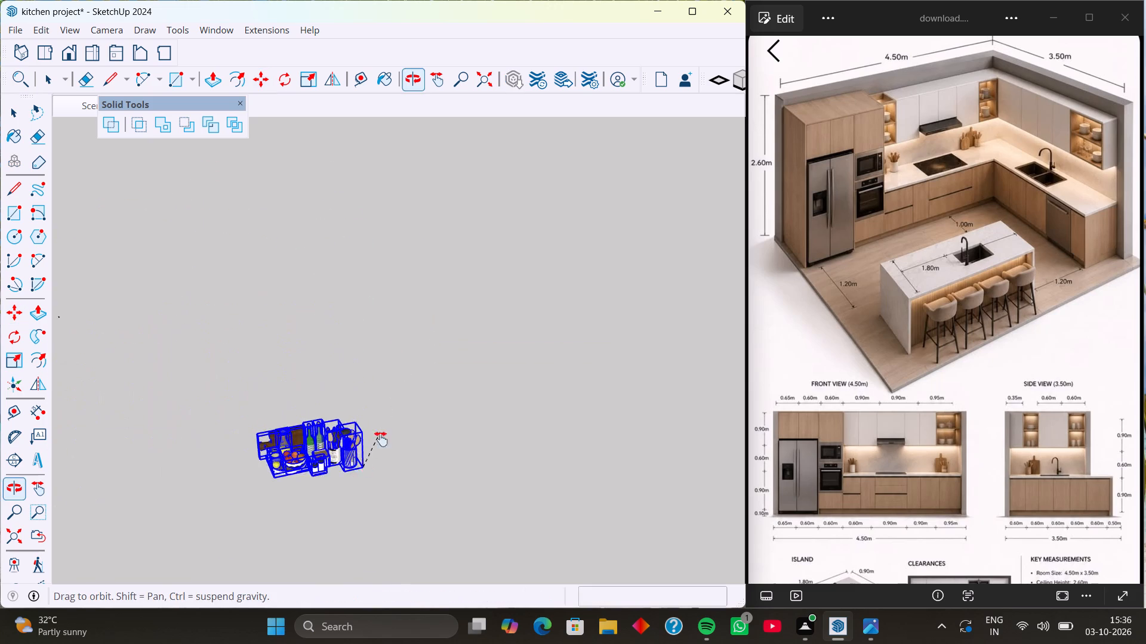
pyautogui.moveTo(381, 439); pyautogui.dragTo(494, 332, button='middle')
pyautogui.scroll(-5, 361, 391)
pyautogui.keyDown('shift'); pyautogui.moveTo(314, 503); pyautogui.dragTo(334, 422, button='middle'); pyautogui.keyUp('shift')
pyautogui.scroll(4, 293, 462)
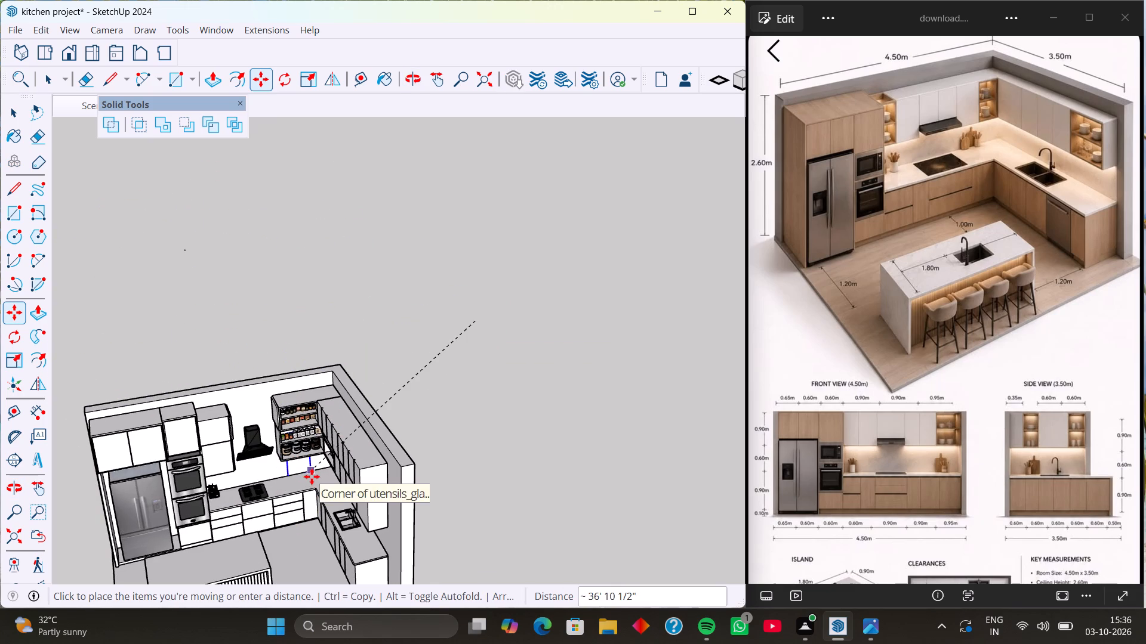
pyautogui.scroll(9, 312, 476)
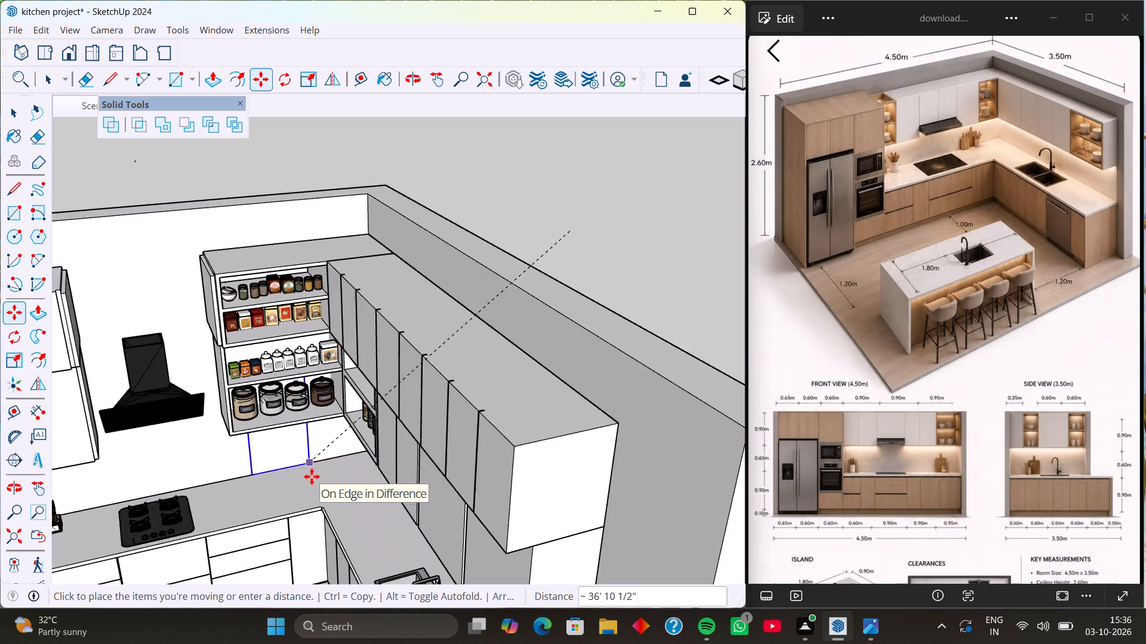
pyautogui.scroll(4, 312, 476)
pyautogui.scroll(-5, 392, 512)
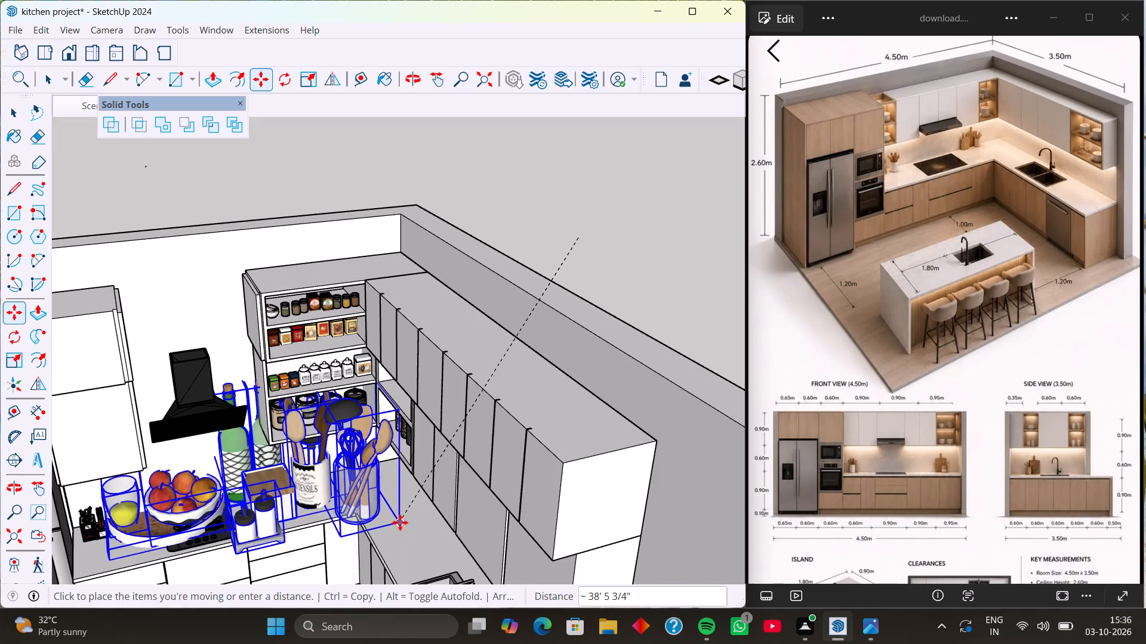
pyautogui.click(408, 516)
# Scale the utensil, bottle and fruit bowl group down uniformly to about 0.63.
pyautogui.scroll(-4, 322, 513)
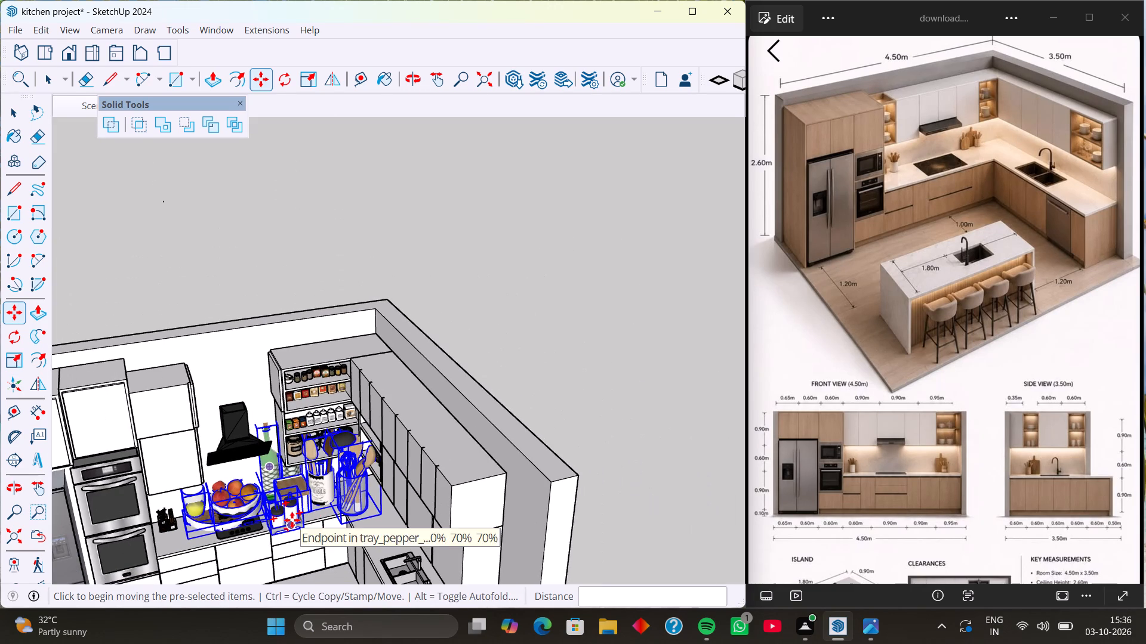
pyautogui.press('s')
pyautogui.click(169, 478)
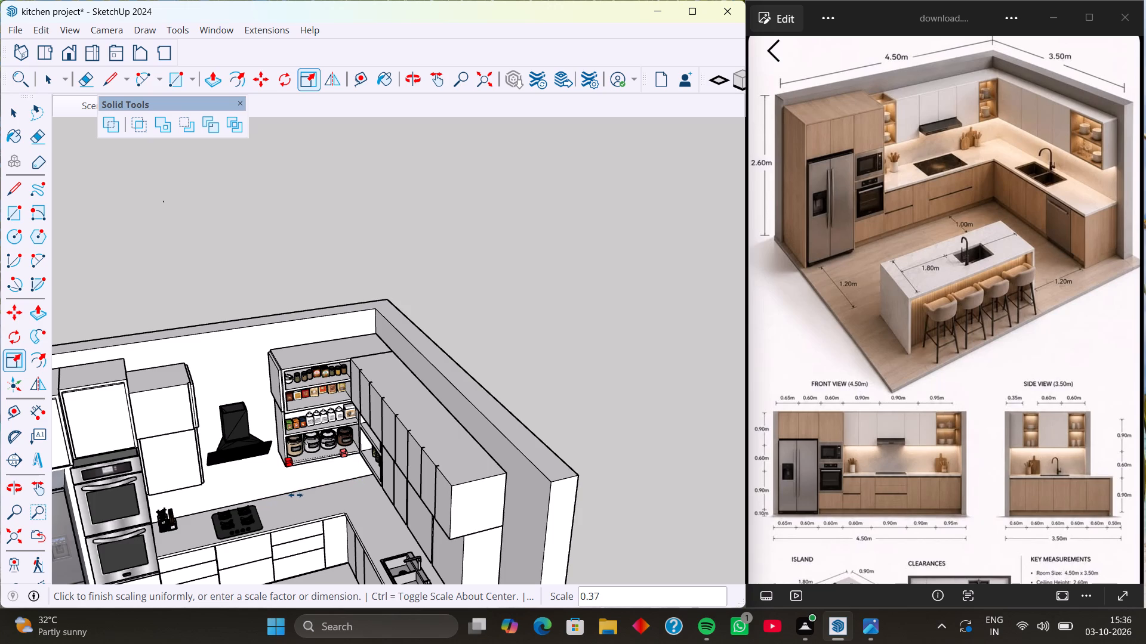
pyautogui.click(239, 506)
# Move the utensil, bottle and fruit bowl group forward from the back wall, towards the counter's front edge near the sink.
pyautogui.press('m')
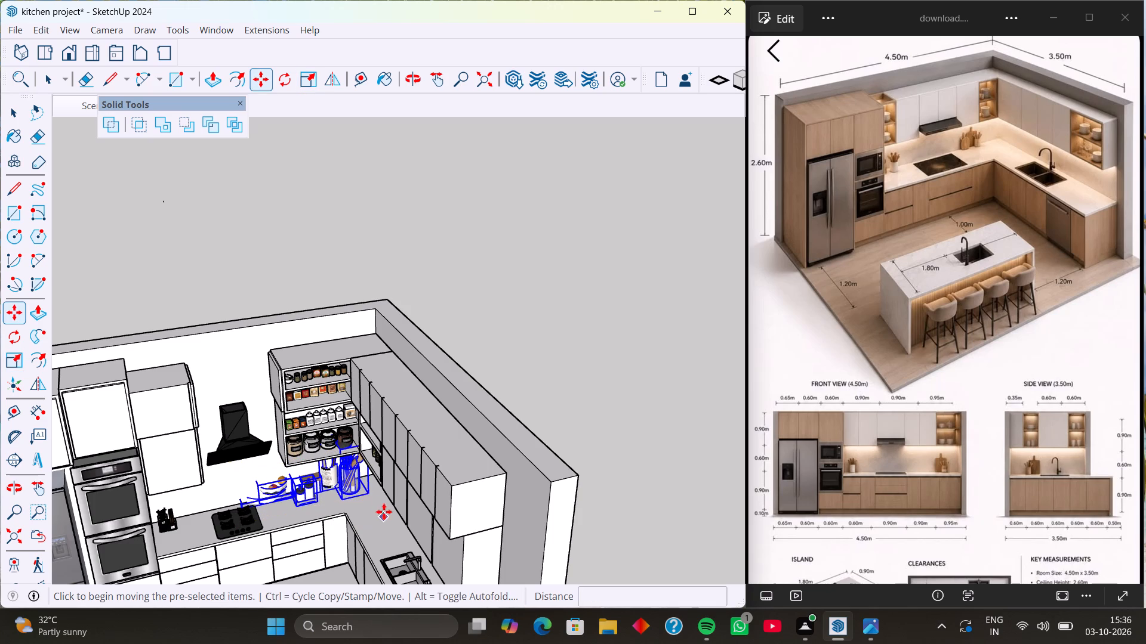
pyautogui.click(372, 496)
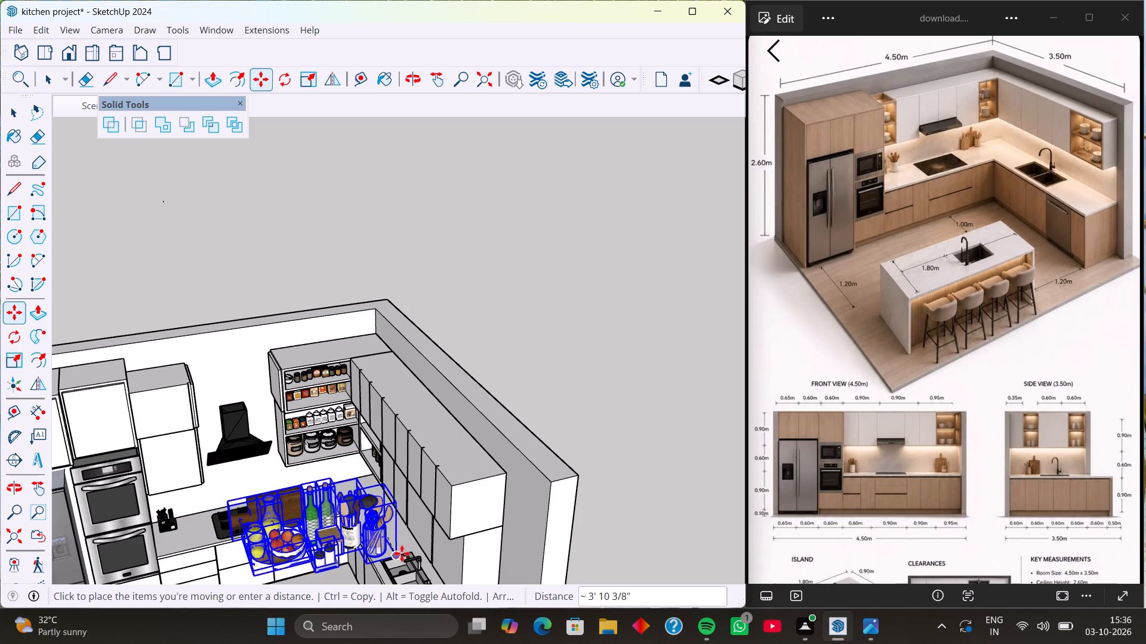
pyautogui.scroll(-2, 402, 553)
pyautogui.click(384, 569)
# Scale the utensil, bottle and fruit bowl group down uniformly again to about 0.46.
pyautogui.scroll(-4, 380, 518)
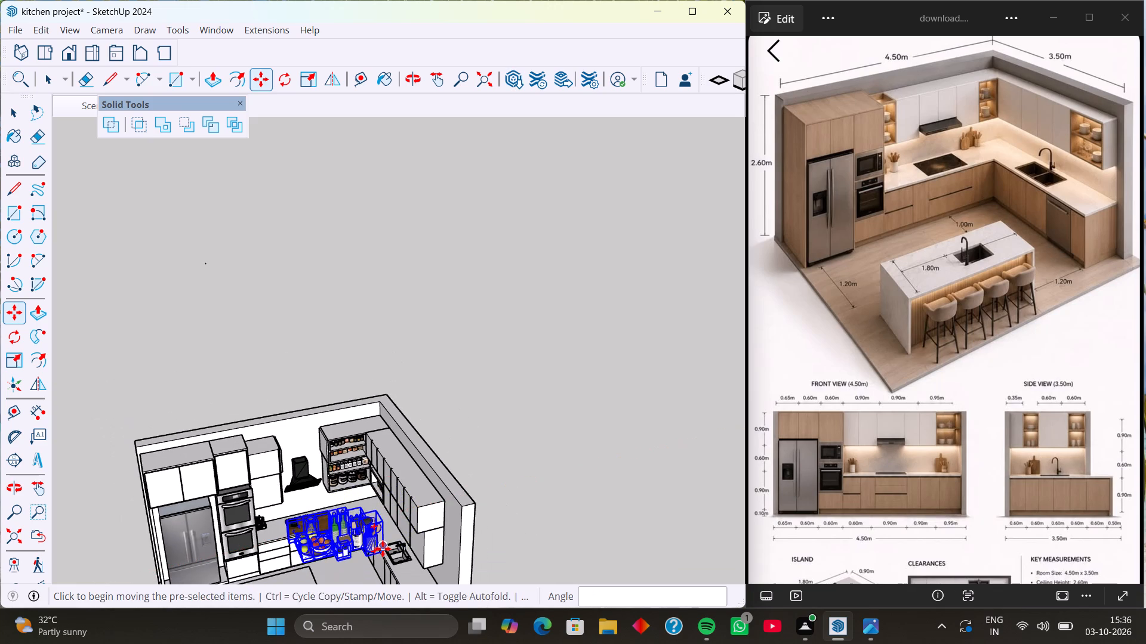
pyautogui.keyDown('shift'); pyautogui.moveTo(383, 549); pyautogui.dragTo(415, 450, button='middle'); pyautogui.keyUp('shift')
pyautogui.scroll(14, 393, 454)
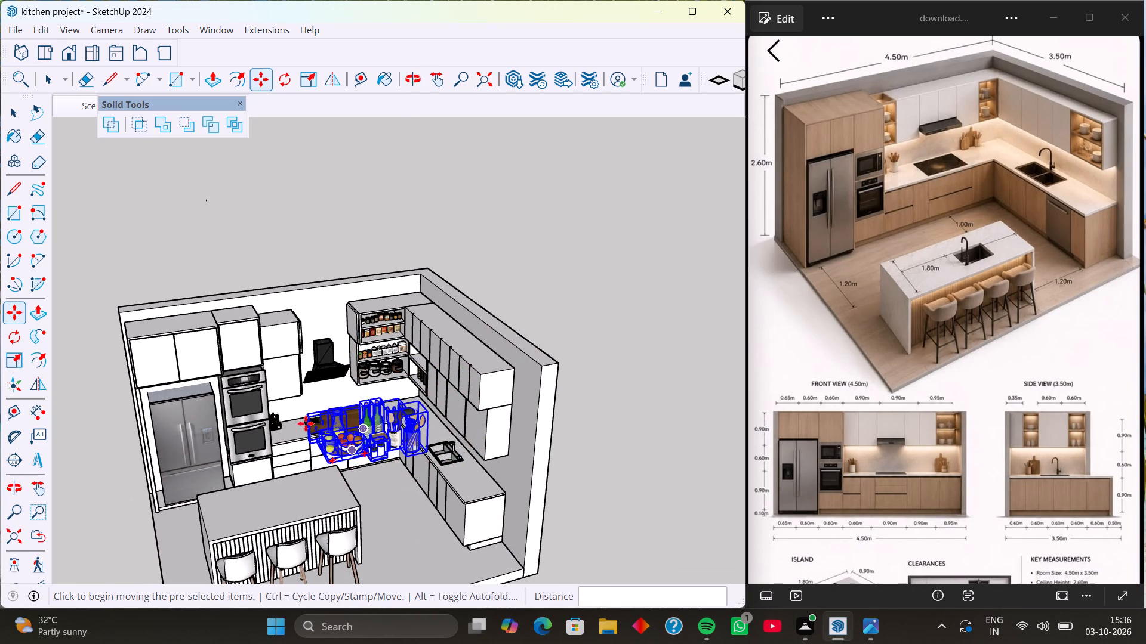
pyautogui.scroll(17, 354, 455)
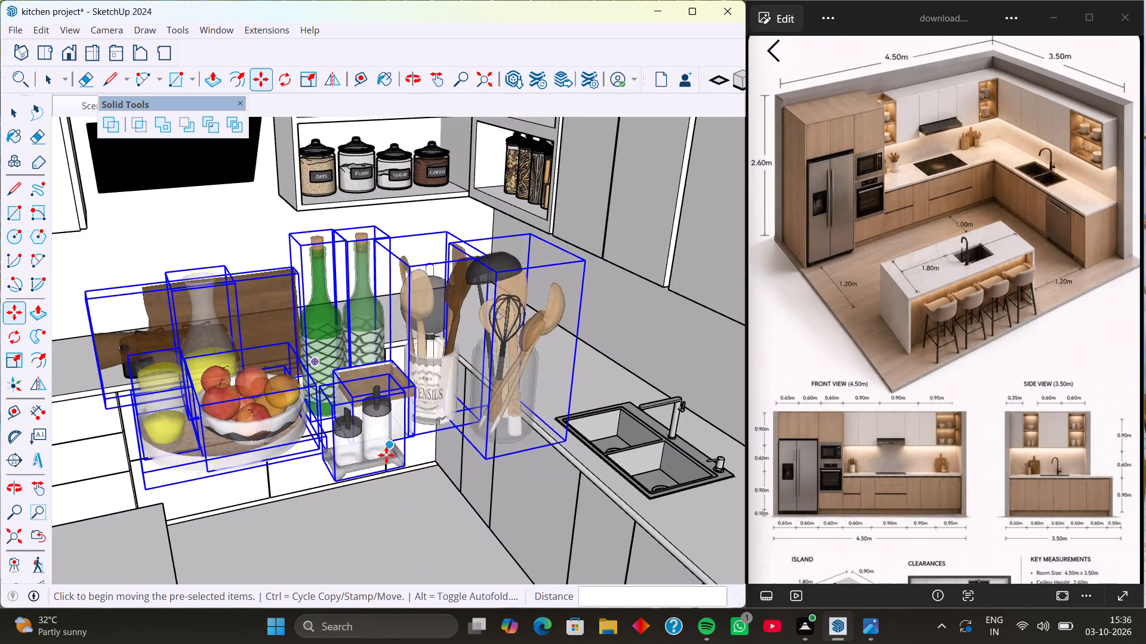
pyautogui.moveTo(386, 455); pyautogui.dragTo(358, 449, button='middle')
pyautogui.press('s')
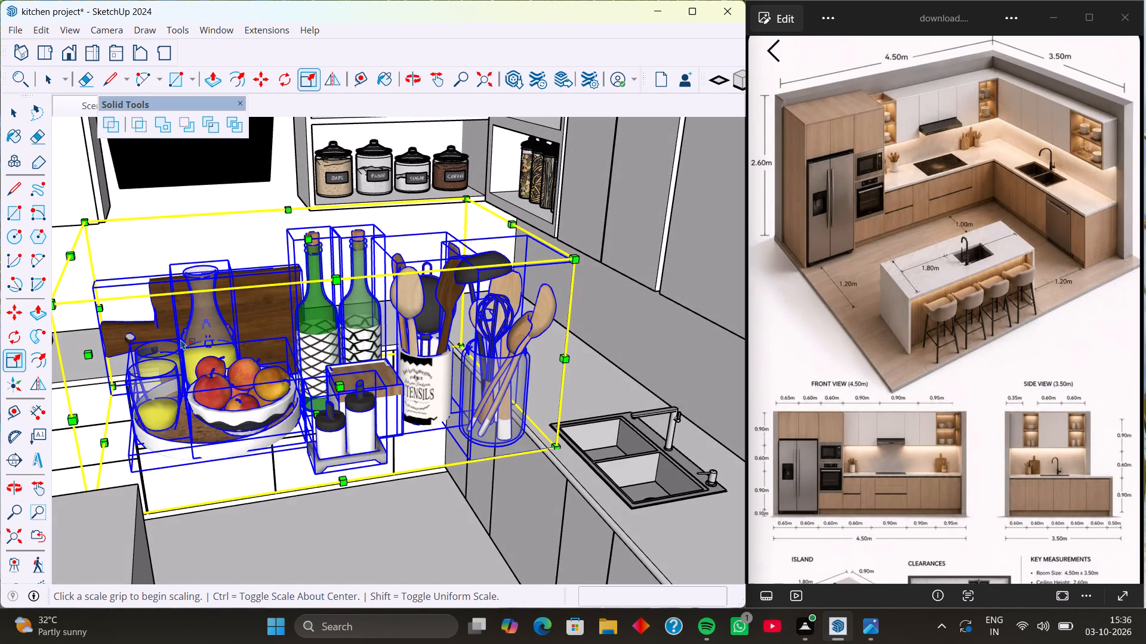
pyautogui.keyDown('shift'); pyautogui.moveTo(181, 339); pyautogui.dragTo(221, 342, button='middle'); pyautogui.keyUp('shift')
pyautogui.click(112, 312)
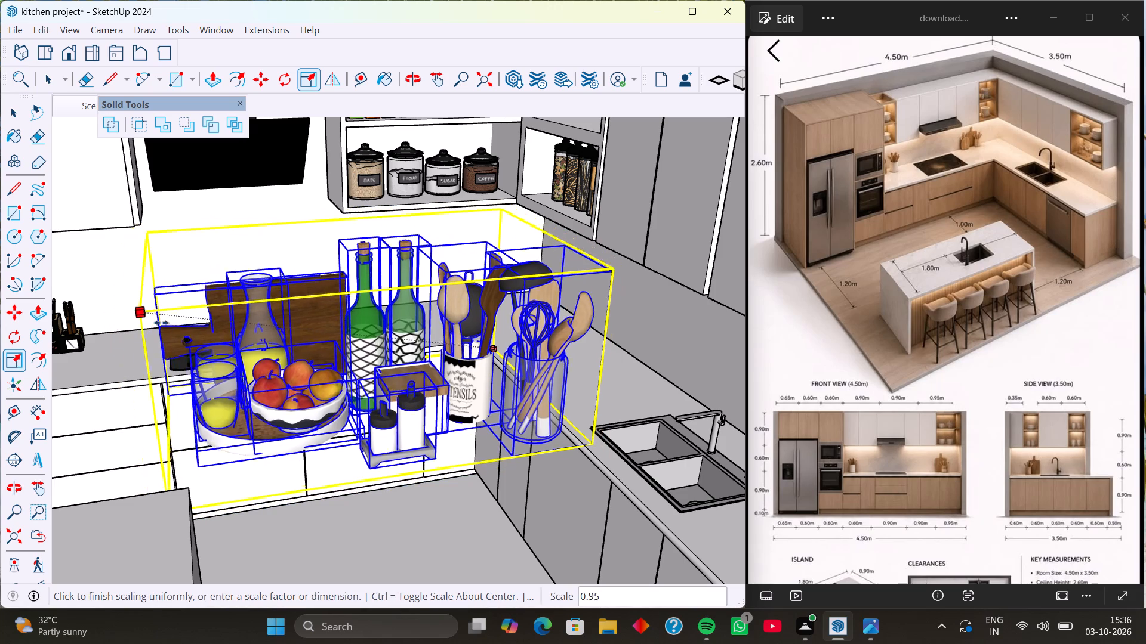
pyautogui.click(368, 349)
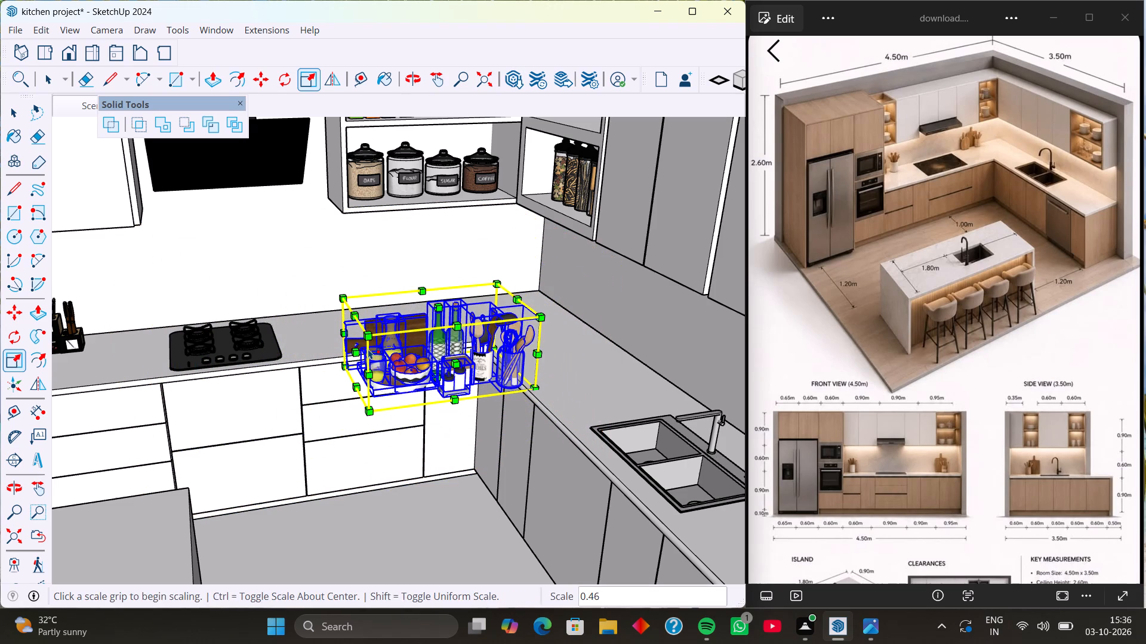
# Move the utensil, bottle and fruit bowl group back onto the countertop between the hob and the corner, and deselect it.
pyautogui.press('m')
pyautogui.scroll(3, 560, 399)
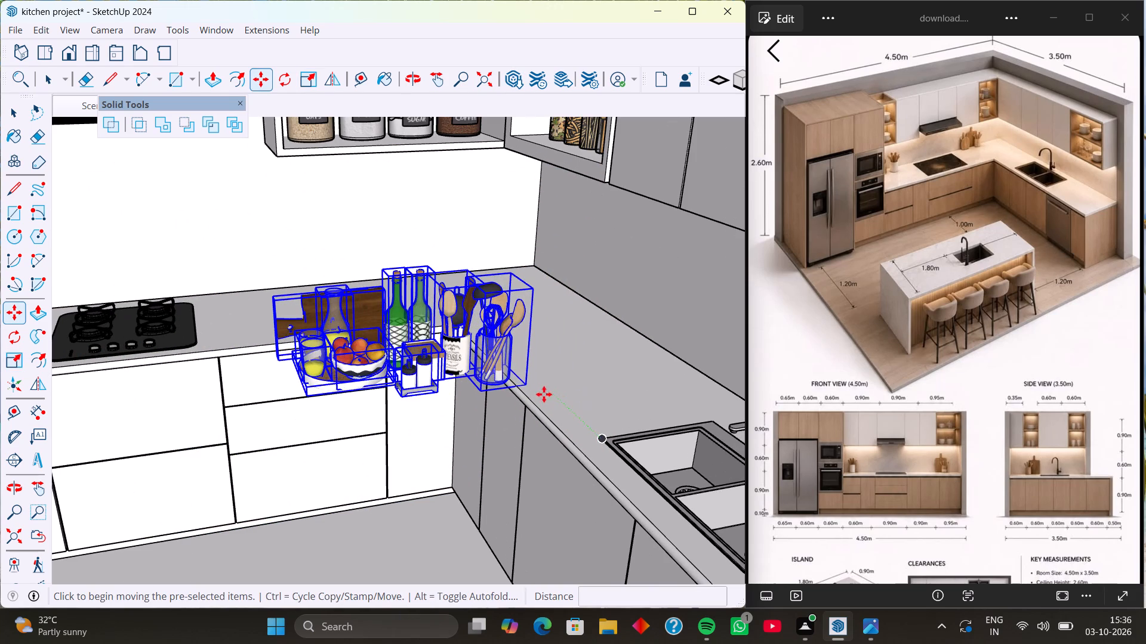
pyautogui.click(528, 386)
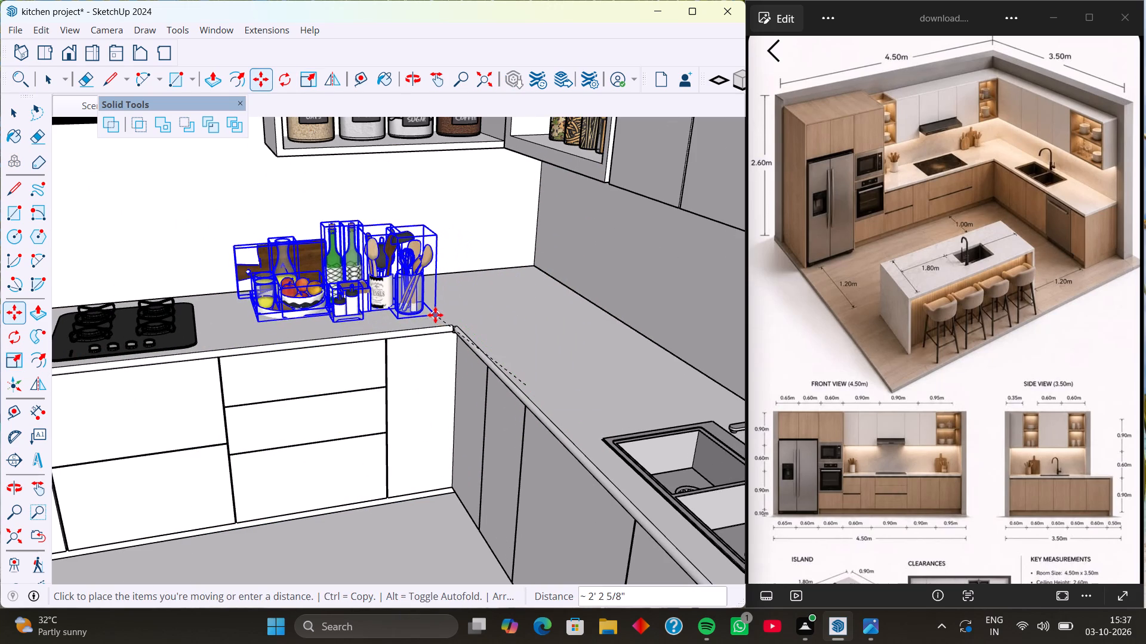
pyautogui.click(425, 313)
pyautogui.scroll(-7, 417, 401)
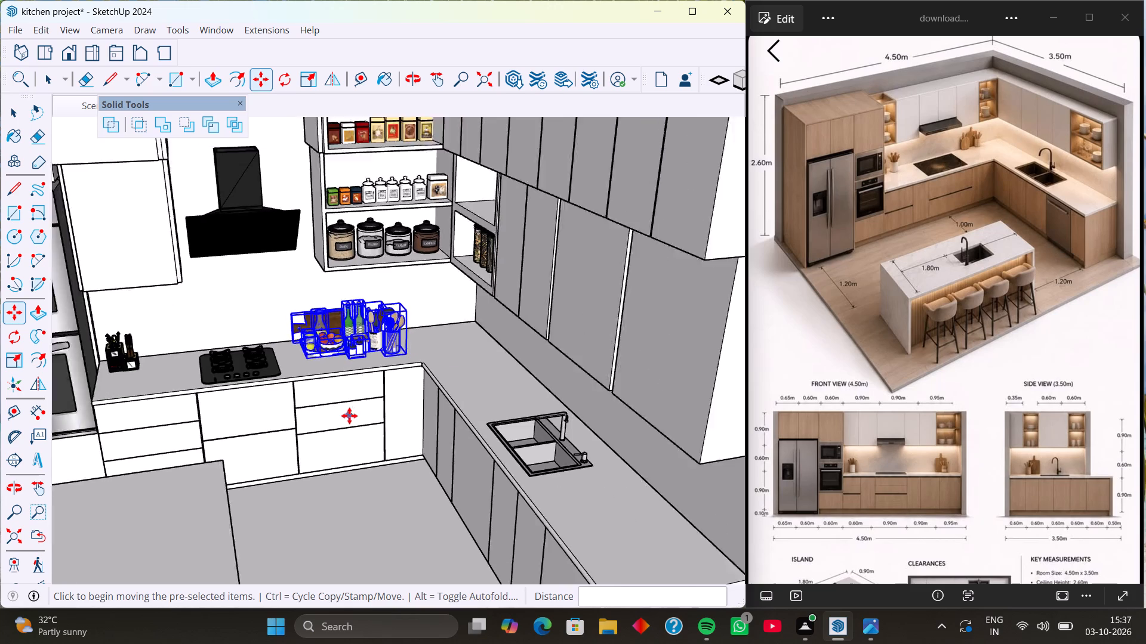
pyautogui.scroll(-2, 349, 416)
pyautogui.press('space')
pyautogui.scroll(-4, 353, 413)
pyautogui.click(610, 469)
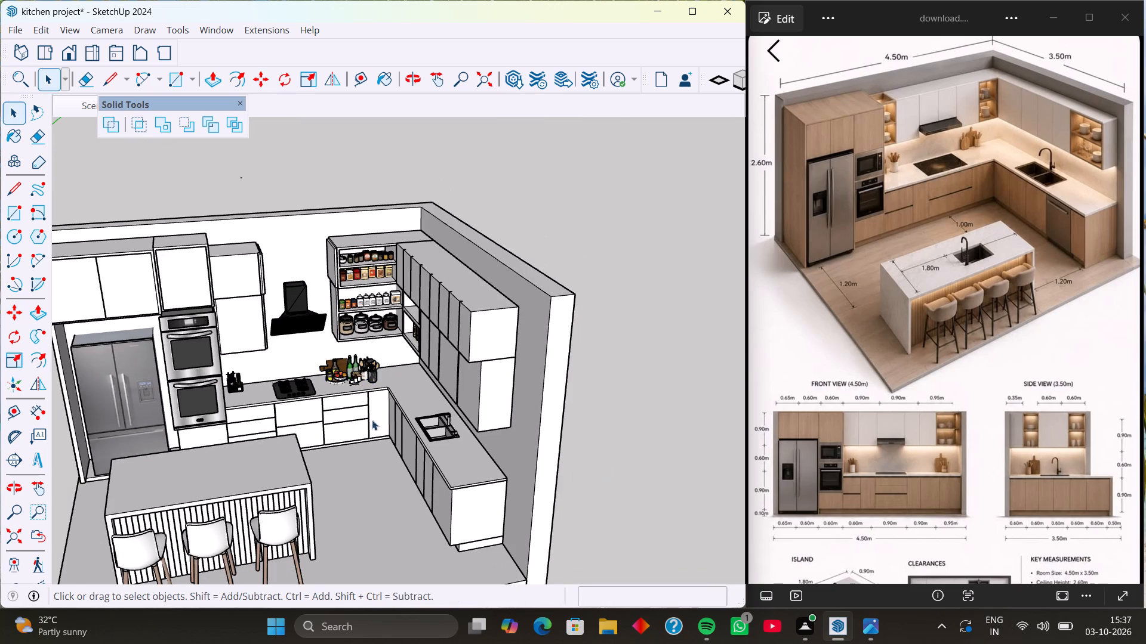
# Scale the bowls, glasses, jug, grater, teapots and chopping board together uniformly down to about 0.22.
pyautogui.moveTo(349, 408); pyautogui.dragTo(419, 453, button='middle')
pyautogui.scroll(8, 367, 379)
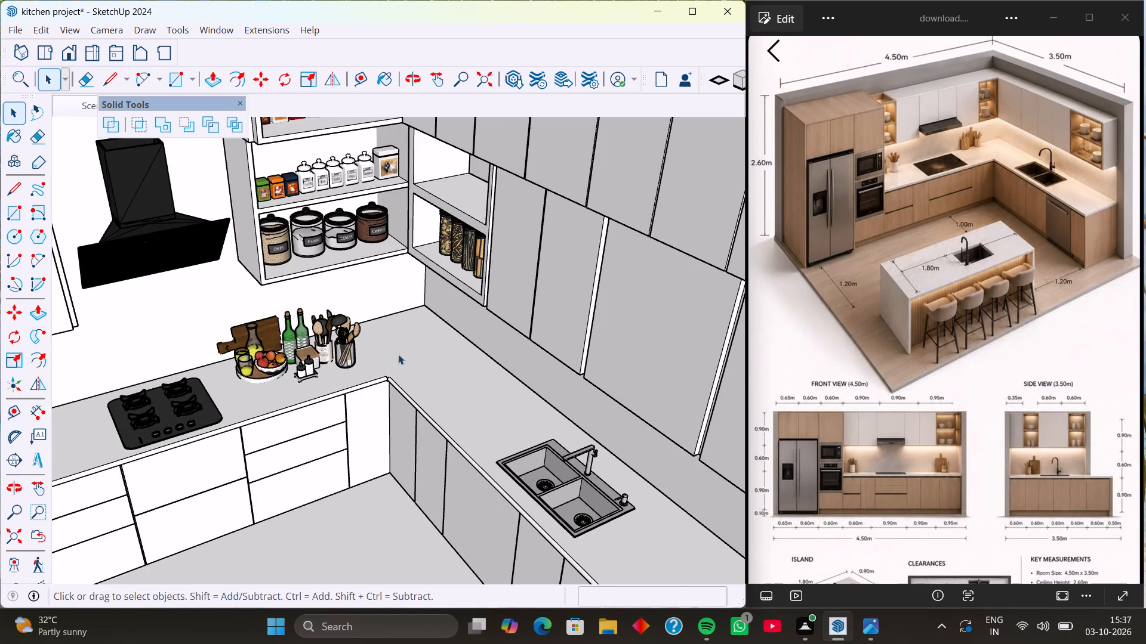
pyautogui.scroll(-3, 376, 355)
pyautogui.scroll(-3, 282, 367)
pyautogui.scroll(-3, 354, 365)
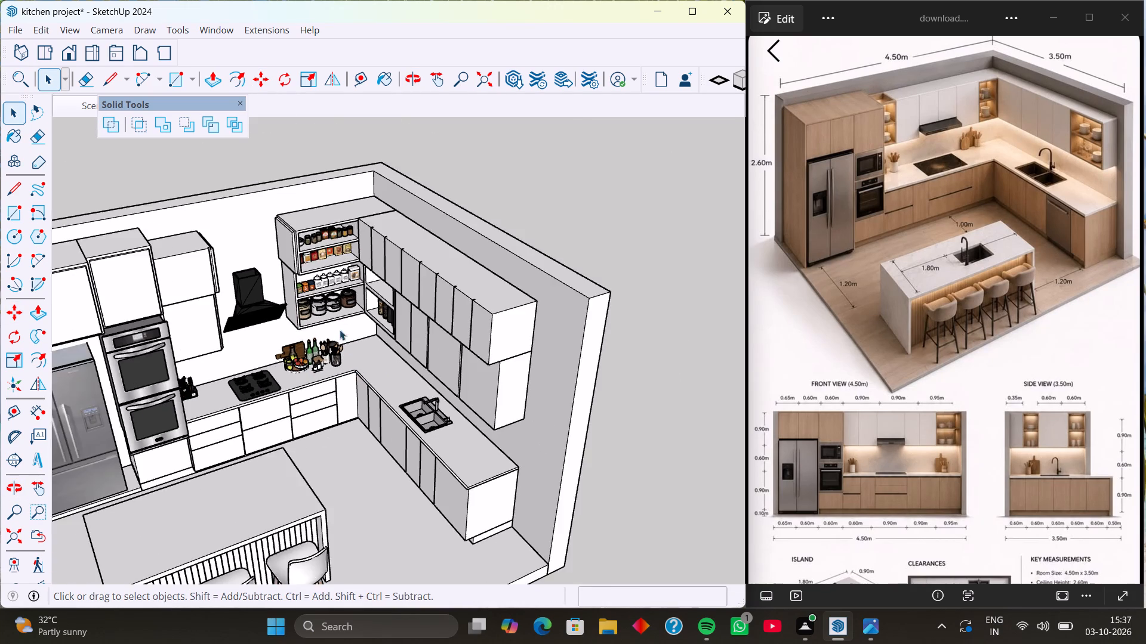
pyautogui.keyDown('shift'); pyautogui.moveTo(339, 329); pyautogui.dragTo(505, 502, button='middle'); pyautogui.keyUp('shift')
pyautogui.scroll(-13, 352, 401)
pyautogui.moveTo(340, 338); pyautogui.dragTo(440, 506, button='middle')
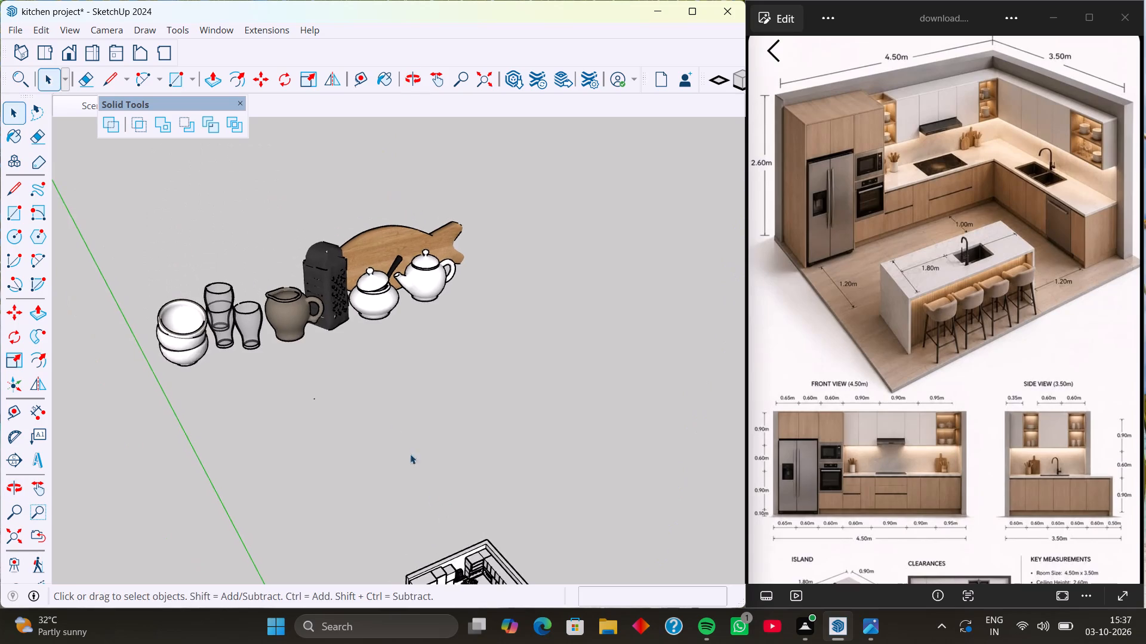
pyautogui.scroll(3, 392, 402)
pyautogui.moveTo(392, 400); pyautogui.dragTo(461, 488, button='middle')
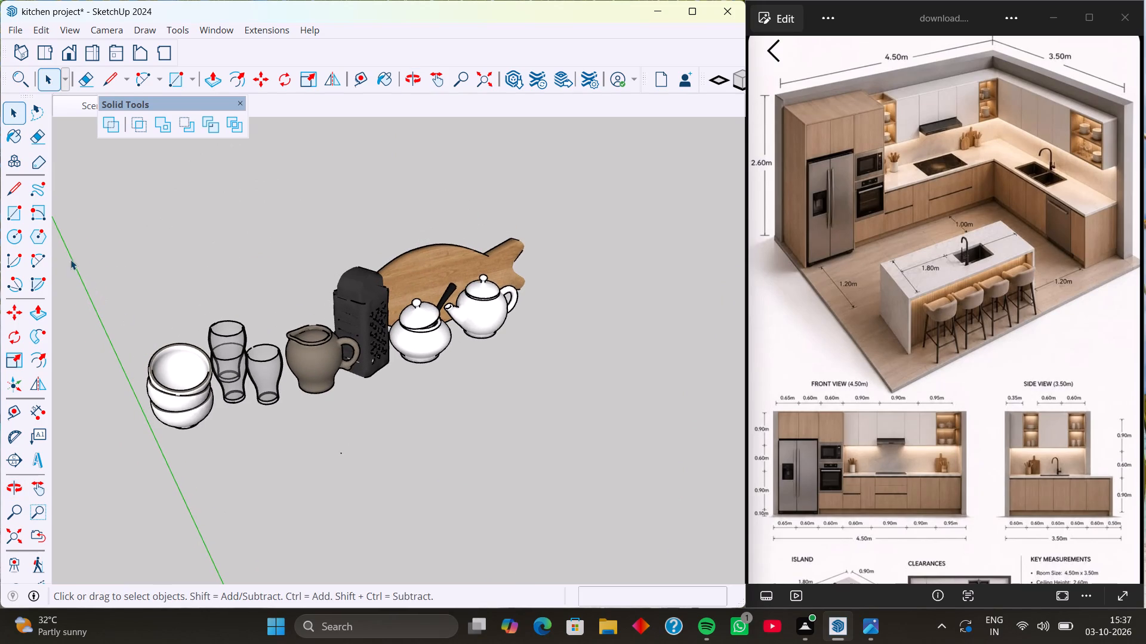
pyautogui.moveTo(65, 254); pyautogui.dragTo(586, 468)
pyautogui.moveTo(615, 425); pyautogui.dragTo(600, 427, button='middle')
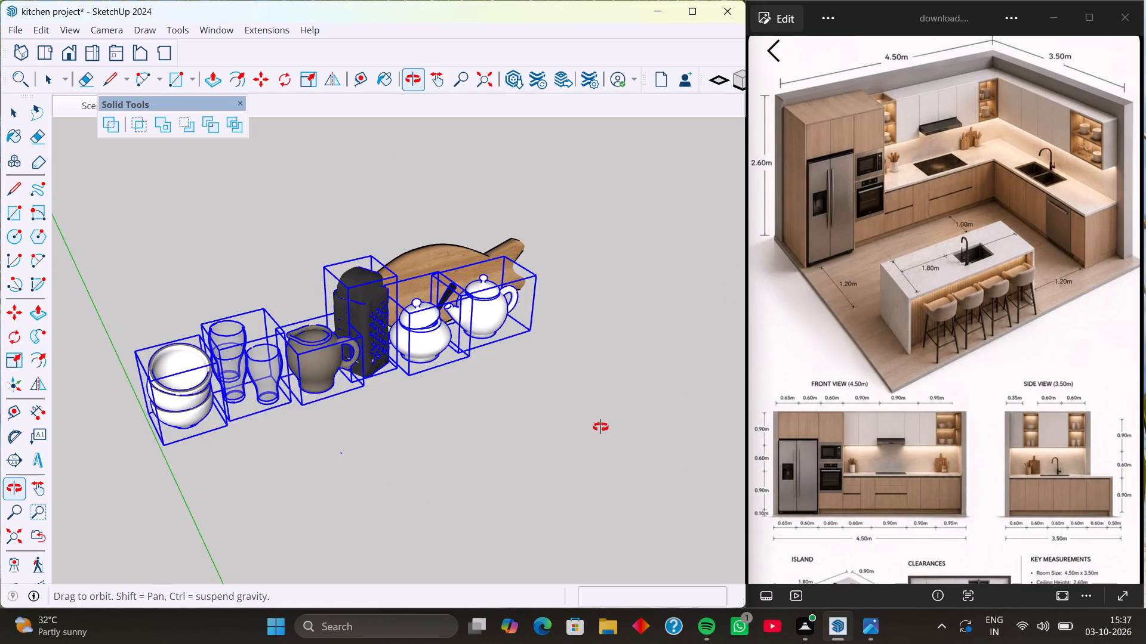
pyautogui.moveTo(600, 427); pyautogui.dragTo(493, 437, button='middle')
pyautogui.keyDown('shift'); pyautogui.click(475, 264); pyautogui.keyUp('shift')
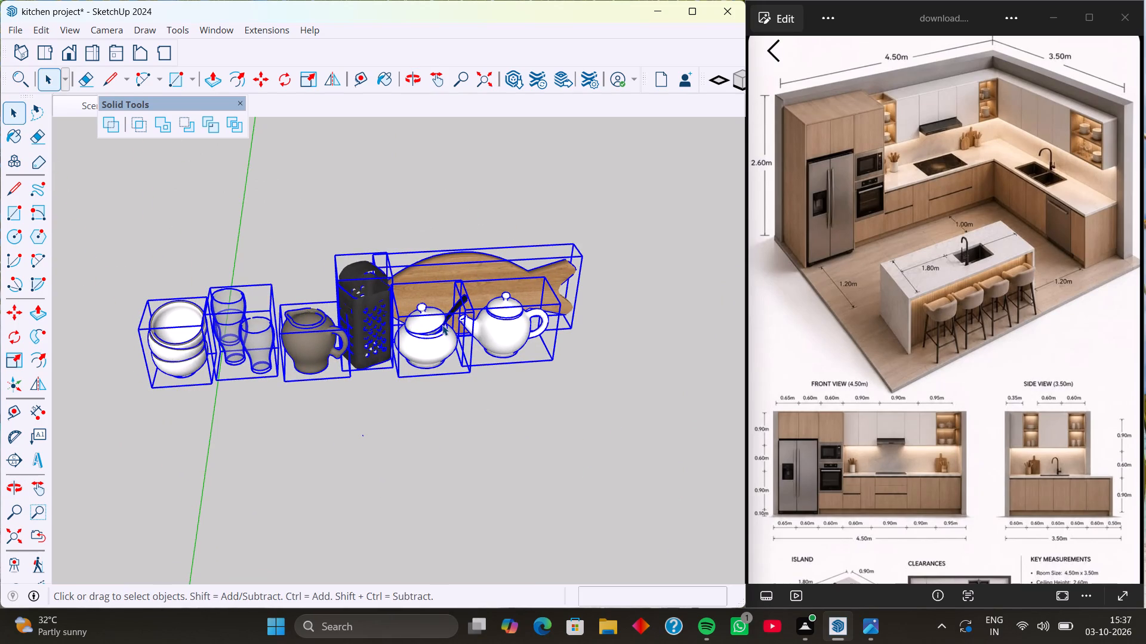
pyautogui.press('s')
pyautogui.click(152, 248)
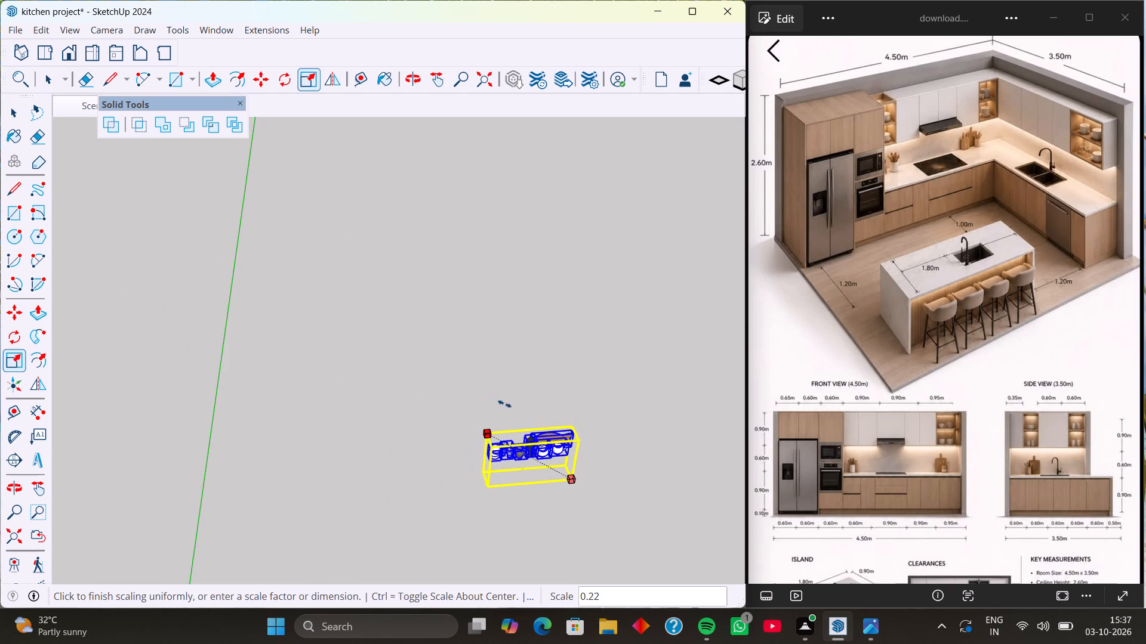
pyautogui.click(511, 408)
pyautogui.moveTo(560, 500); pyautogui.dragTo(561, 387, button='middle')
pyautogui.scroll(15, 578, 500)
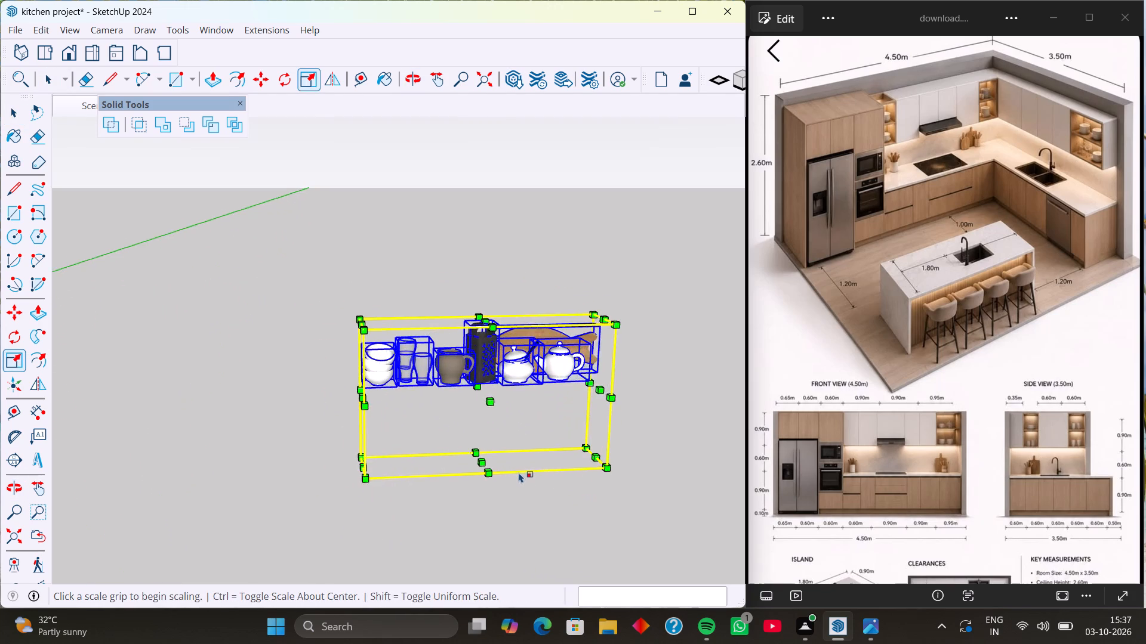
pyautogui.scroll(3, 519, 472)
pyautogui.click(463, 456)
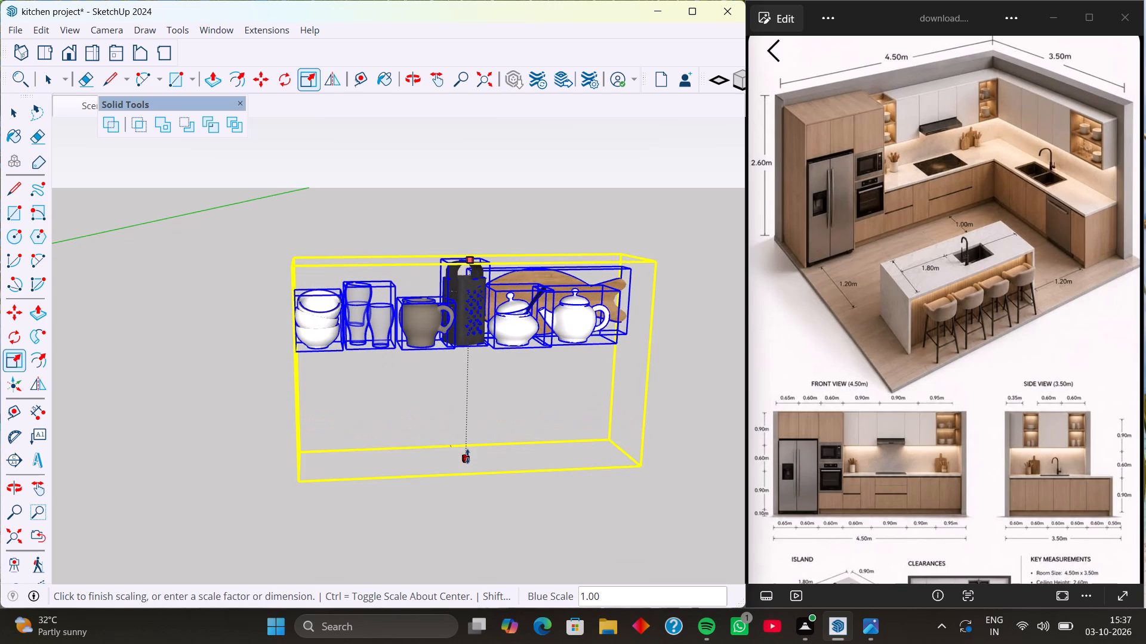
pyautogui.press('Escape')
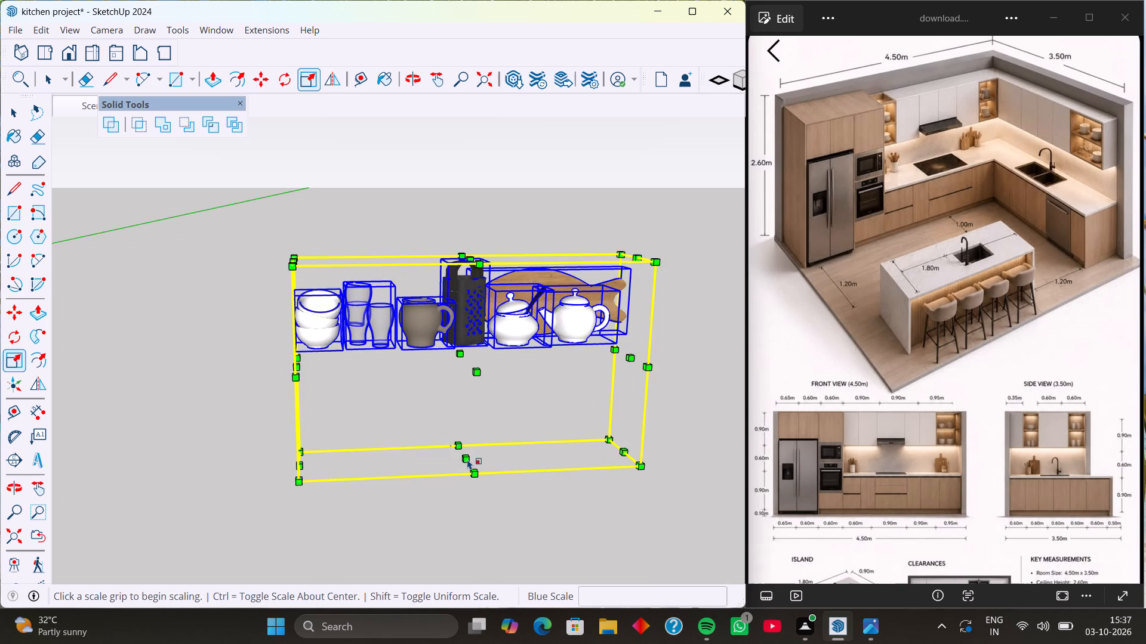
# Move the crockery and chopping board set about 95' 4" to the open ground in front of the kitchen.
pyautogui.press('m')
pyautogui.click(620, 346)
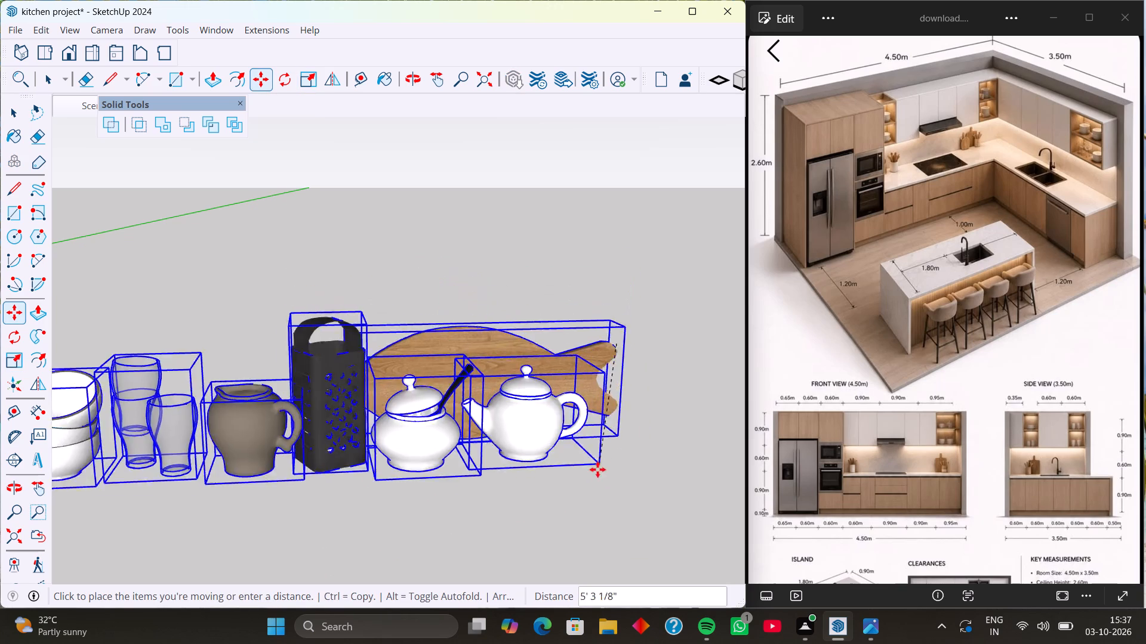
pyautogui.scroll(-16, 580, 485)
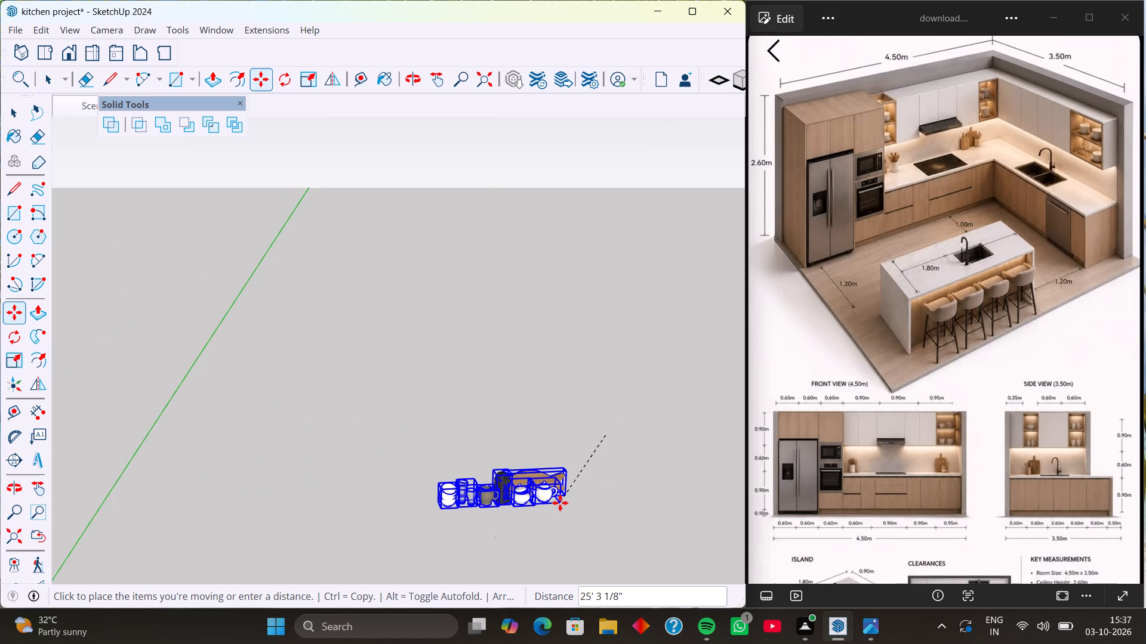
pyautogui.scroll(-10, 560, 494)
pyautogui.scroll(8, 507, 582)
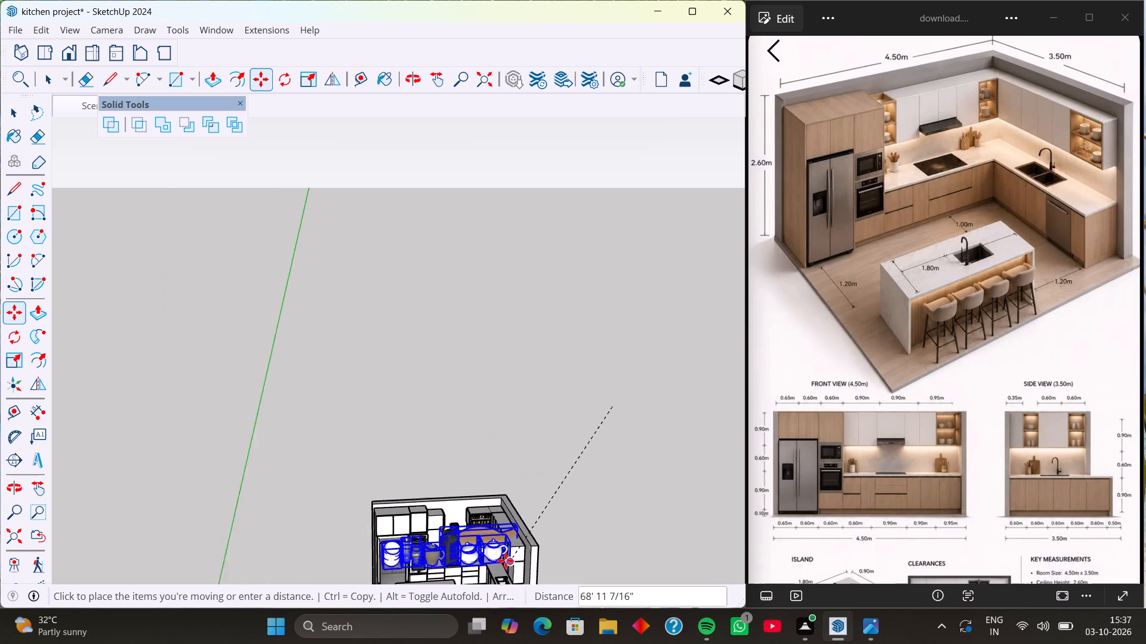
pyautogui.scroll(7, 506, 561)
pyautogui.scroll(-6, 500, 544)
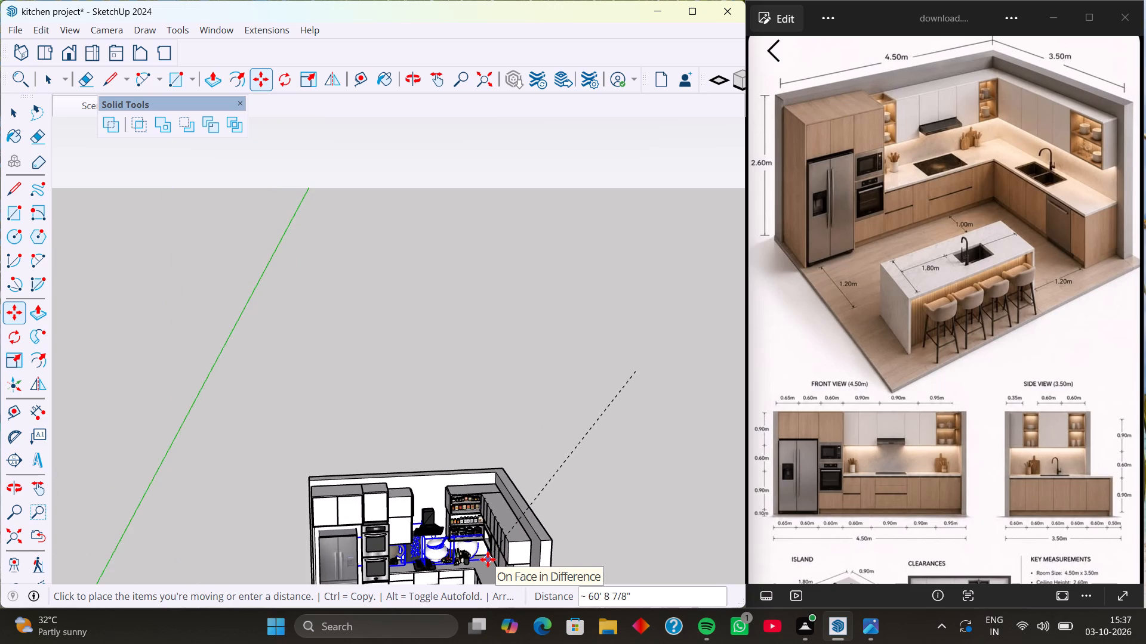
pyautogui.keyDown('shift'); pyautogui.moveTo(488, 559); pyautogui.dragTo(547, 565, button='middle'); pyautogui.keyUp('shift')
pyautogui.scroll(11, 538, 567)
pyautogui.scroll(-4, 616, 579)
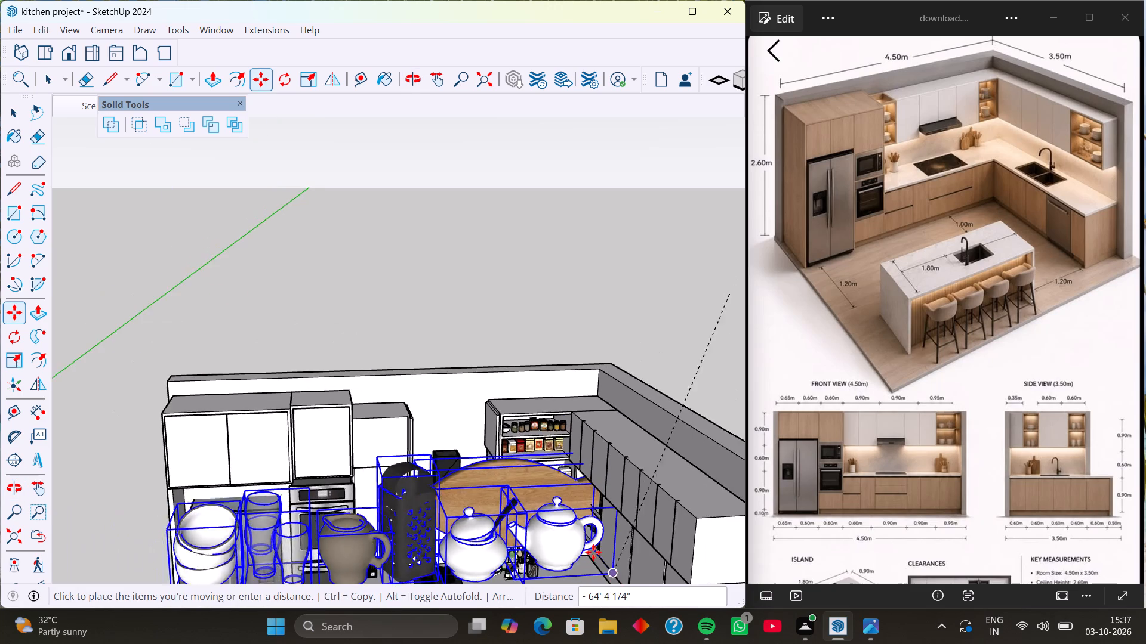
pyautogui.scroll(-9, 544, 507)
pyautogui.keyDown('shift'); pyautogui.moveTo(553, 501); pyautogui.dragTo(642, 327, button='middle'); pyautogui.keyUp('shift')
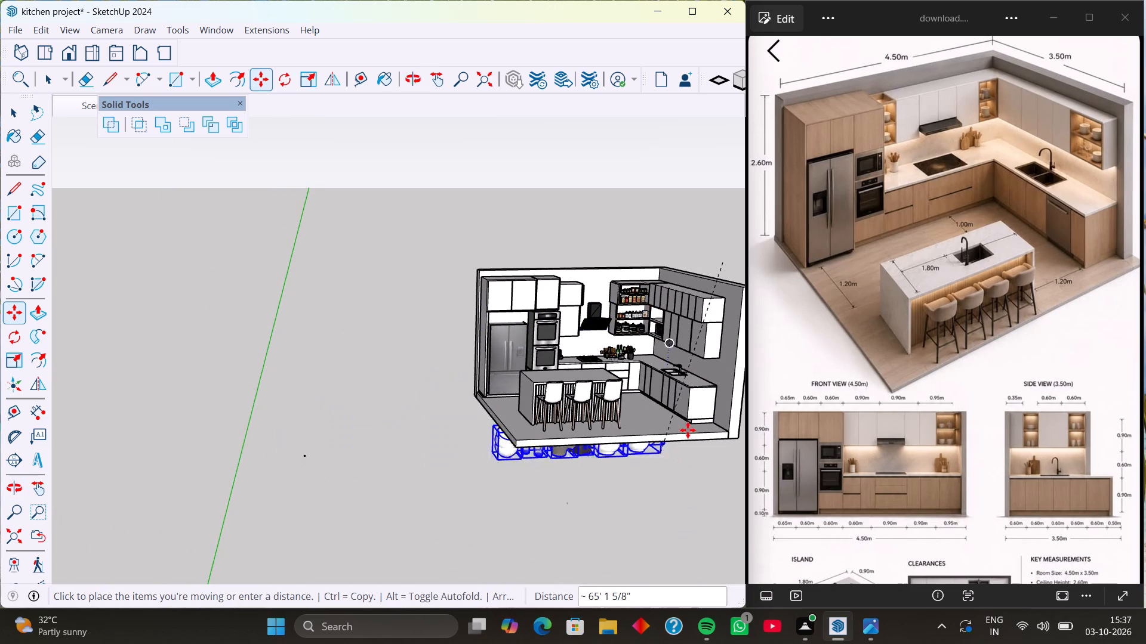
pyautogui.click(638, 484)
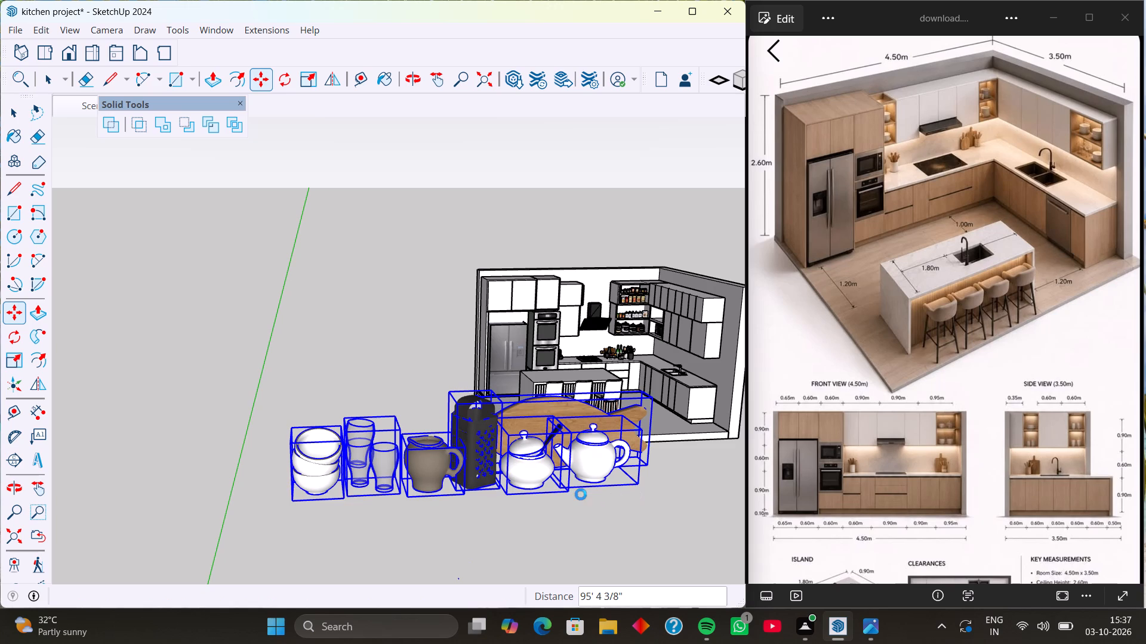
# Scale the crockery and chopping board set down uniformly again to about half its size.
pyautogui.press('s')
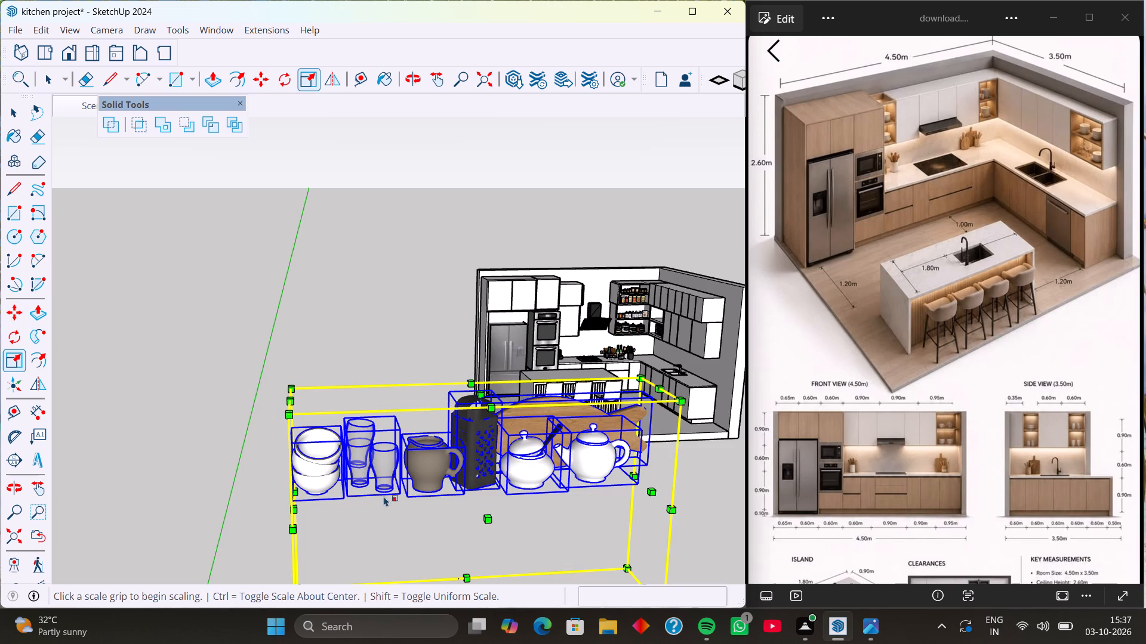
pyautogui.scroll(-1, 405, 458)
pyautogui.keyDown('shift'); pyautogui.moveTo(418, 461); pyautogui.dragTo(527, 383, button='middle'); pyautogui.keyUp('shift')
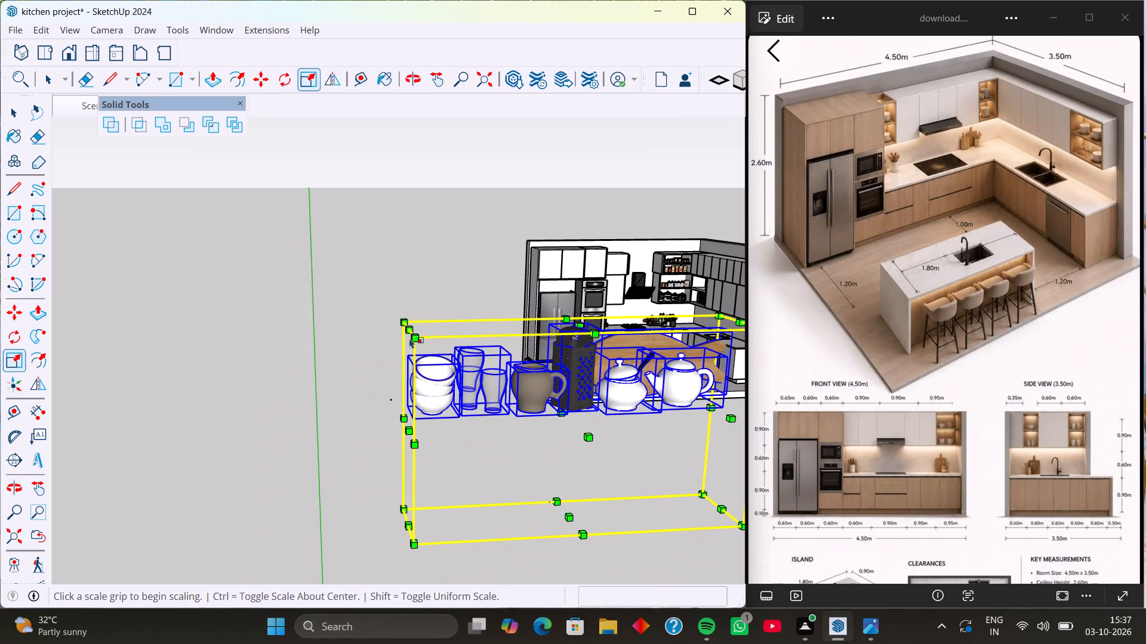
pyautogui.click(402, 320)
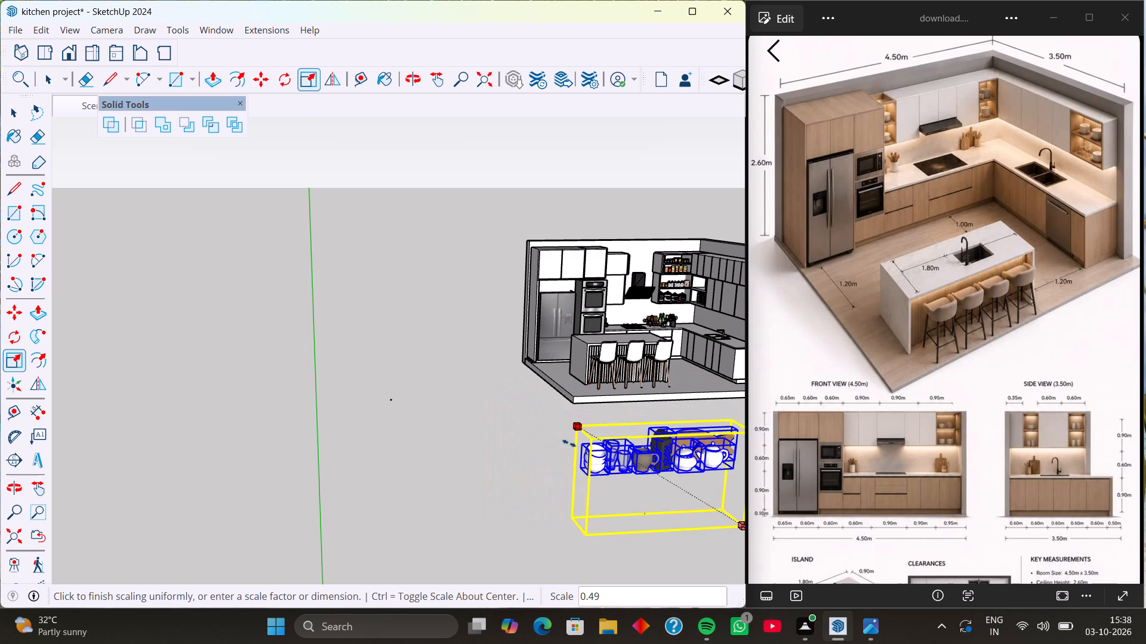
pyautogui.click(583, 451)
# Examine the tiny stray geometry on the ground beside the kitchen.
pyautogui.scroll(3, 392, 403)
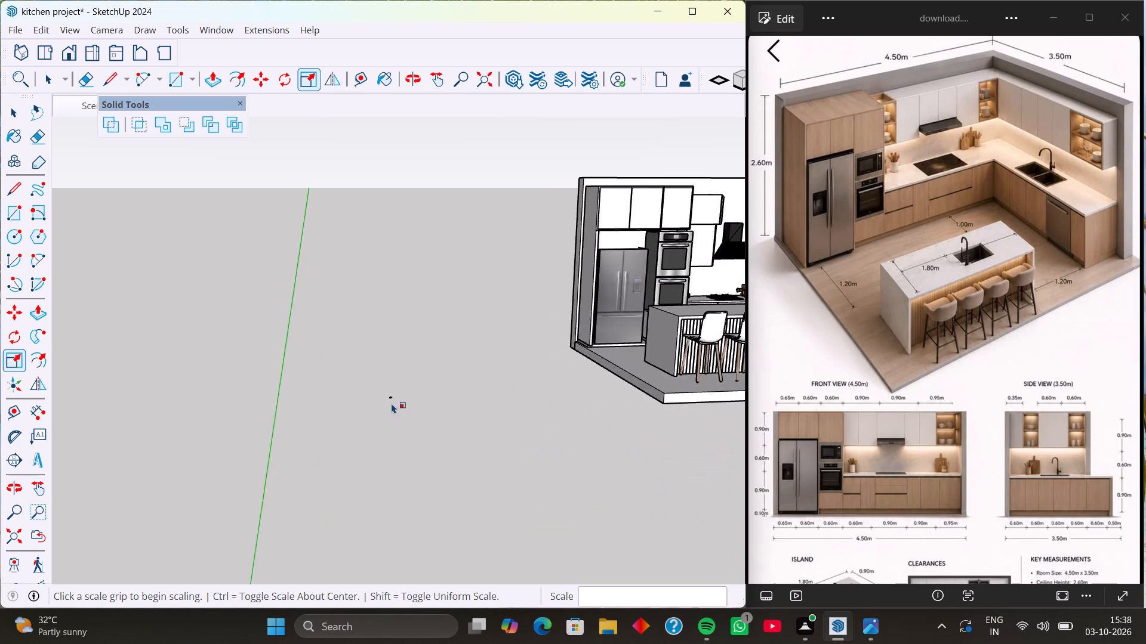
pyautogui.scroll(15, 392, 403)
pyautogui.scroll(-5, 399, 406)
pyautogui.scroll(1, 428, 429)
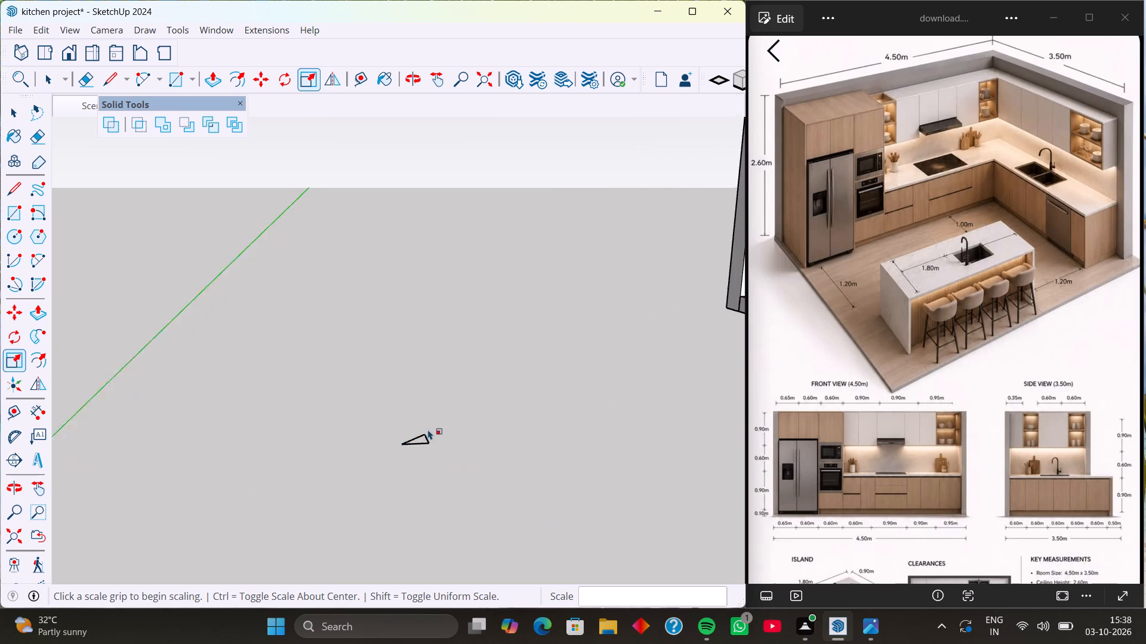
pyautogui.scroll(3, 428, 429)
pyautogui.scroll(-3, 433, 497)
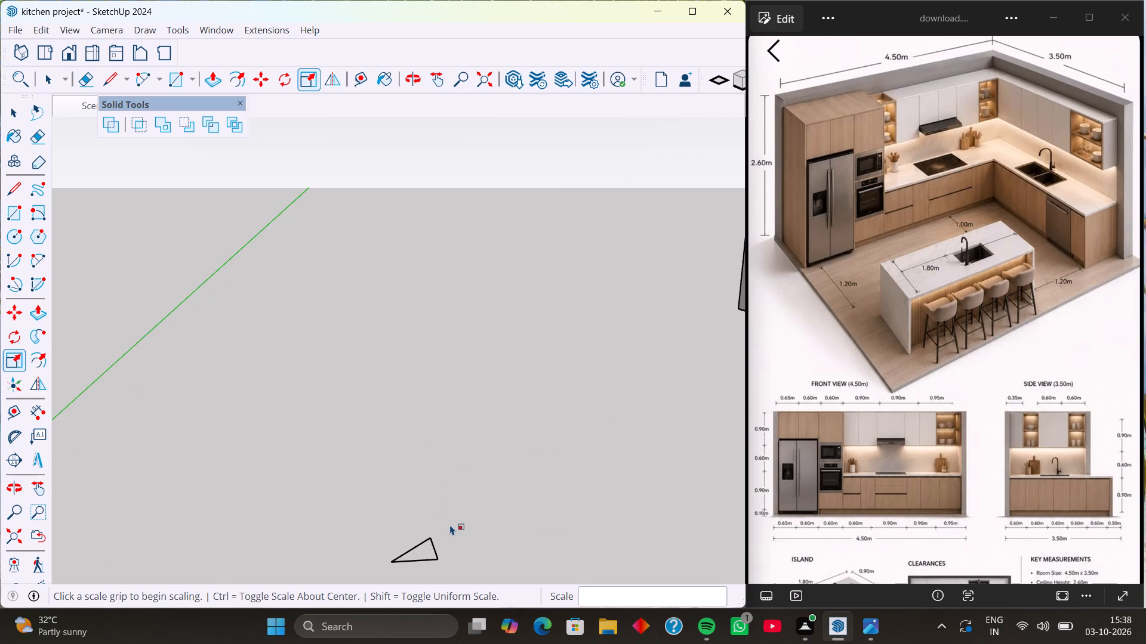
pyautogui.scroll(-8, 460, 464)
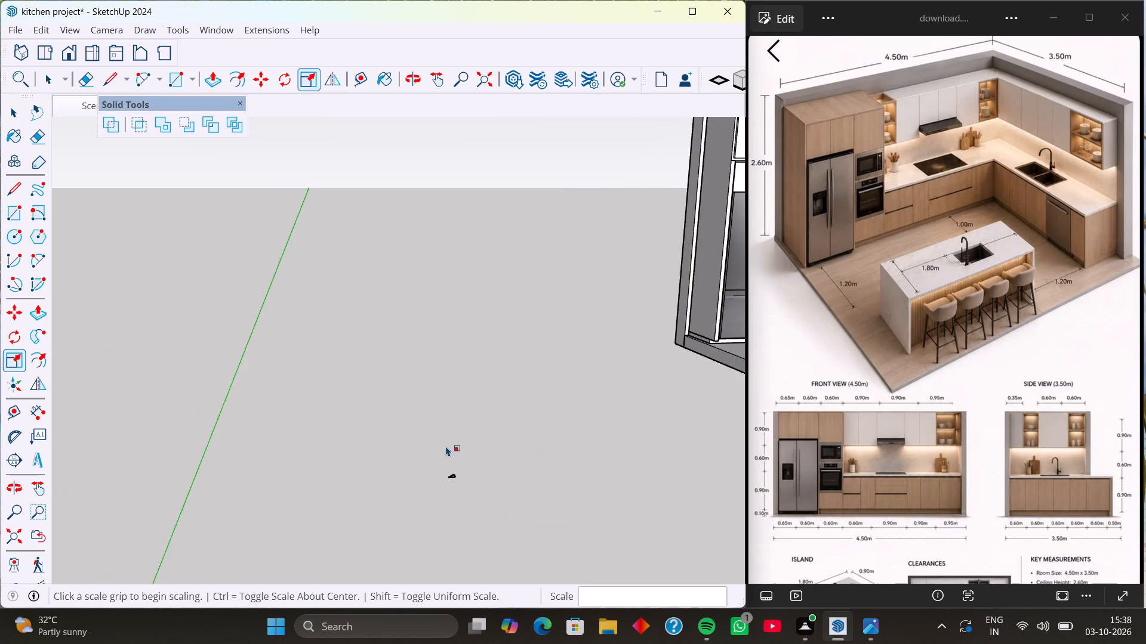
pyautogui.scroll(-14, 446, 446)
# Rotate the crockery and chopping board set 90 degrees about the vertical blue axis, pivoting at the stacked bowls.
pyautogui.keyDown('shift'); pyautogui.moveTo(639, 596); pyautogui.dragTo(572, 504, button='middle'); pyautogui.keyUp('shift')
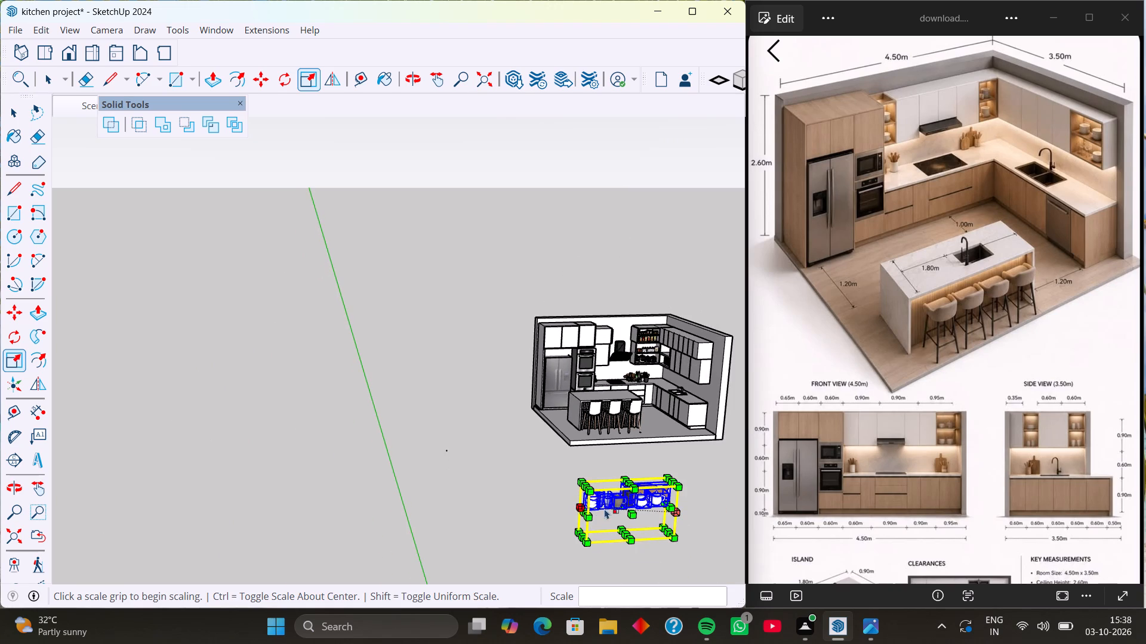
pyautogui.keyDown('shift'); pyautogui.moveTo(605, 509); pyautogui.dragTo(541, 401, button='middle'); pyautogui.keyUp('shift')
pyautogui.moveTo(577, 455); pyautogui.dragTo(565, 454, button='middle')
pyautogui.press('m')
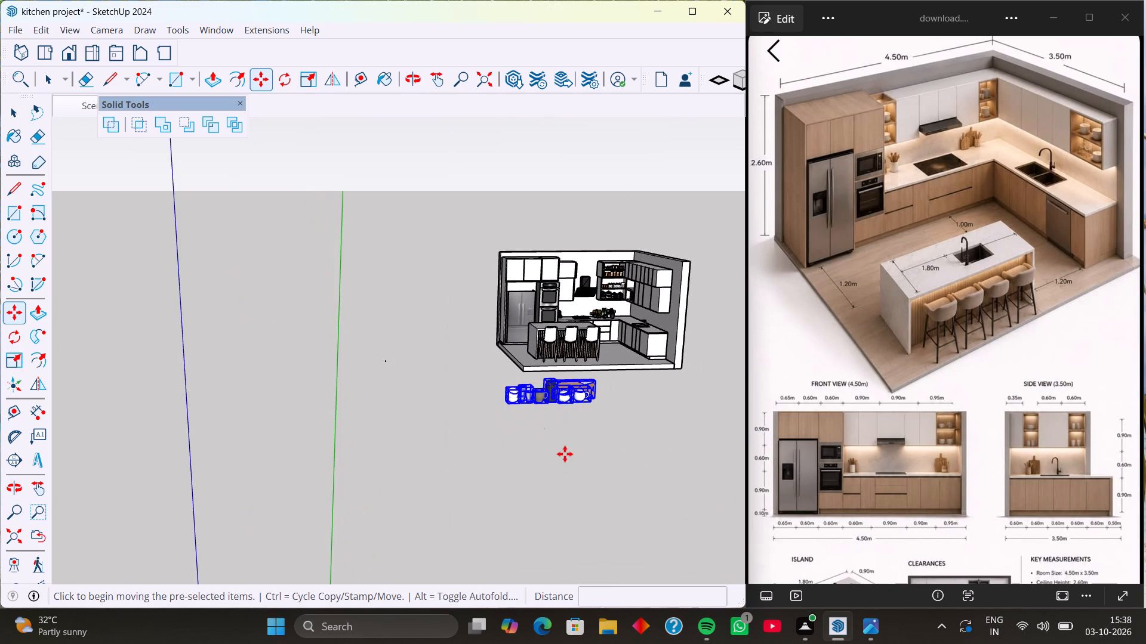
pyautogui.click(18, 340)
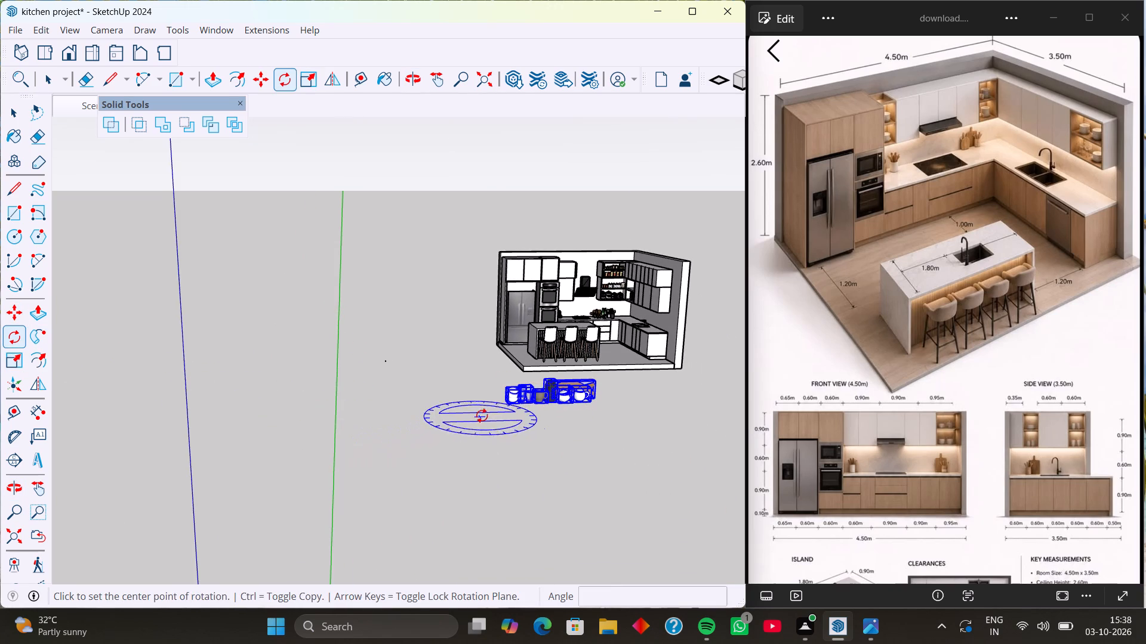
pyautogui.press('Up')
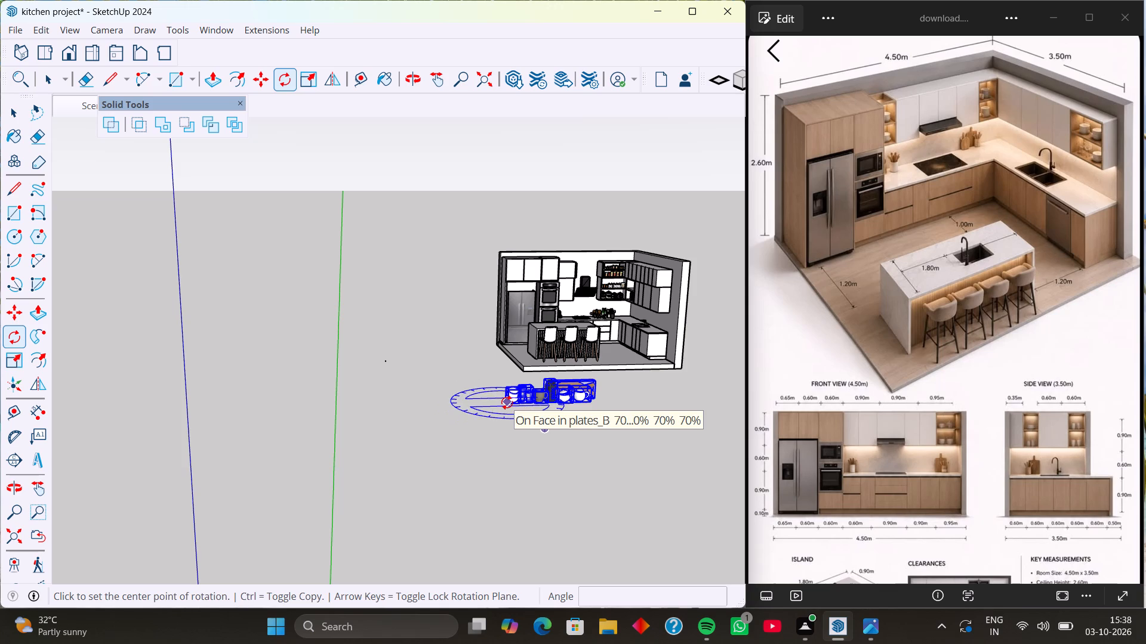
pyautogui.scroll(4, 507, 402)
pyautogui.click(507, 402)
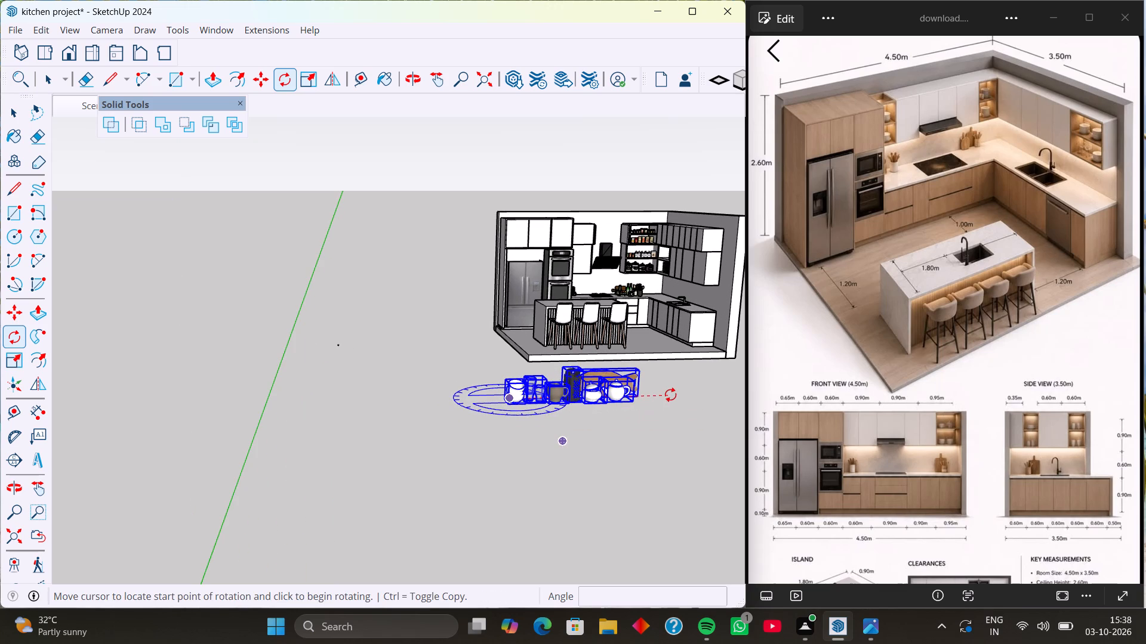
pyautogui.click(670, 395)
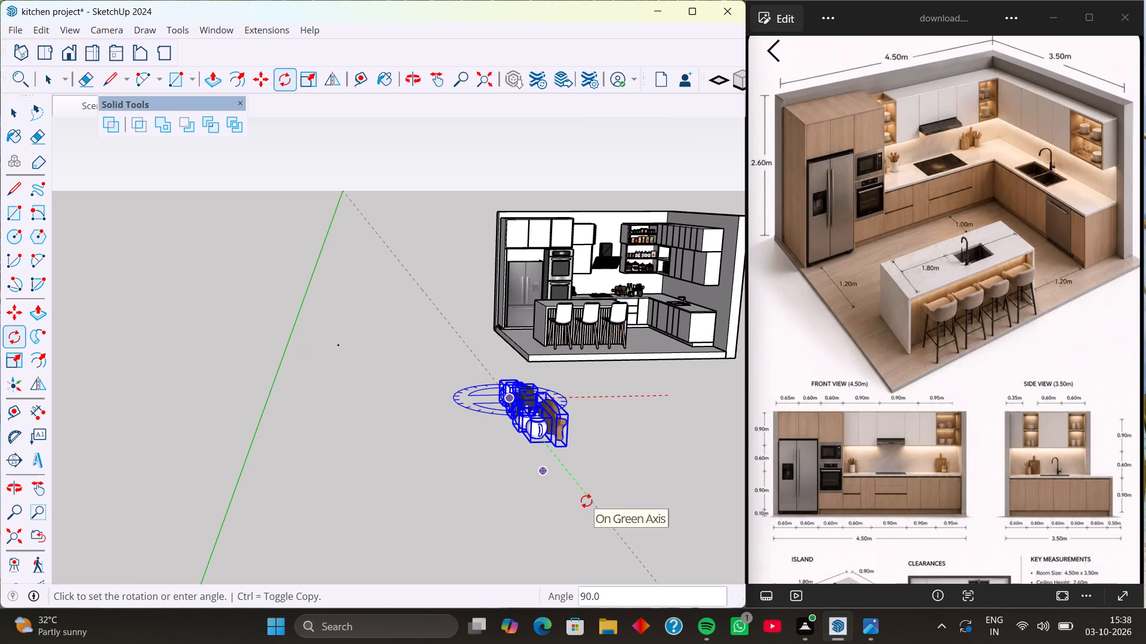
pyautogui.click(586, 501)
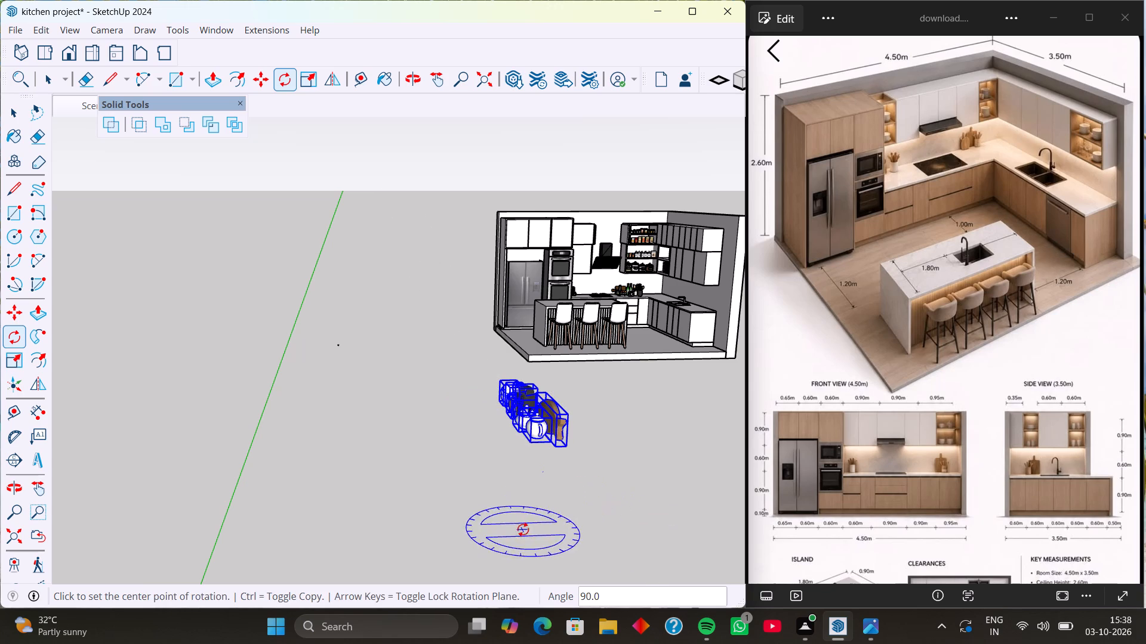
# Move the crockery and chopping board set about 37' 5" onto the back countertop, between the corner and the sink.
pyautogui.moveTo(530, 528); pyautogui.dragTo(768, 504, button='middle')
pyautogui.scroll(-2, 593, 434)
pyautogui.keyDown('shift'); pyautogui.moveTo(605, 343); pyautogui.dragTo(362, 345, button='middle'); pyautogui.keyUp('shift')
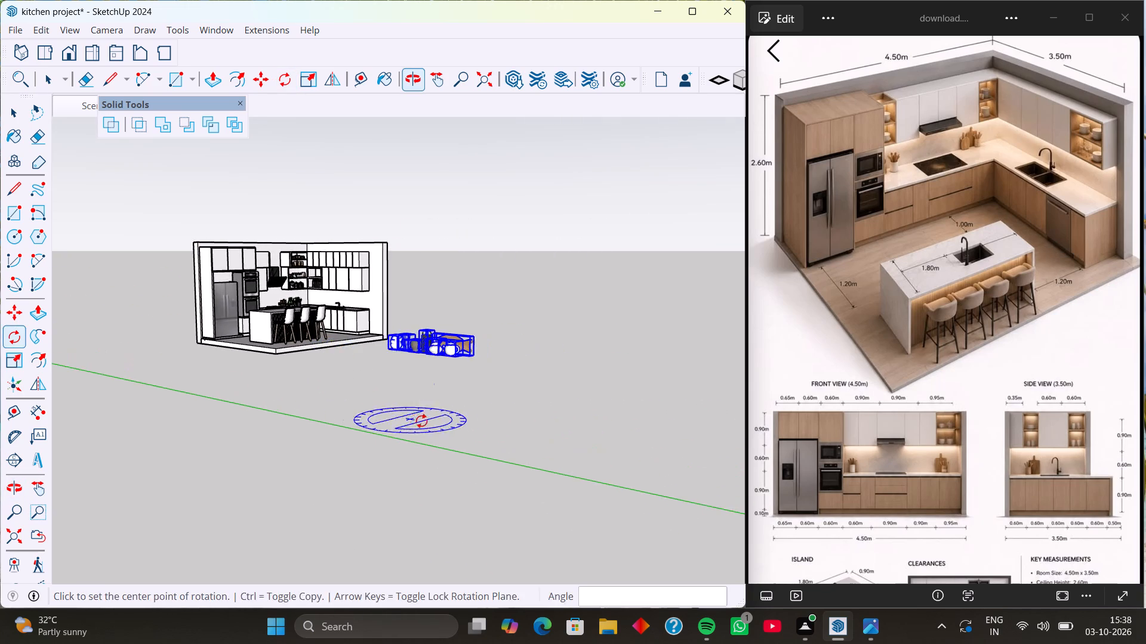
pyautogui.moveTo(421, 421); pyautogui.dragTo(536, 464, button='middle')
pyautogui.scroll(6, 590, 430)
pyautogui.press('m')
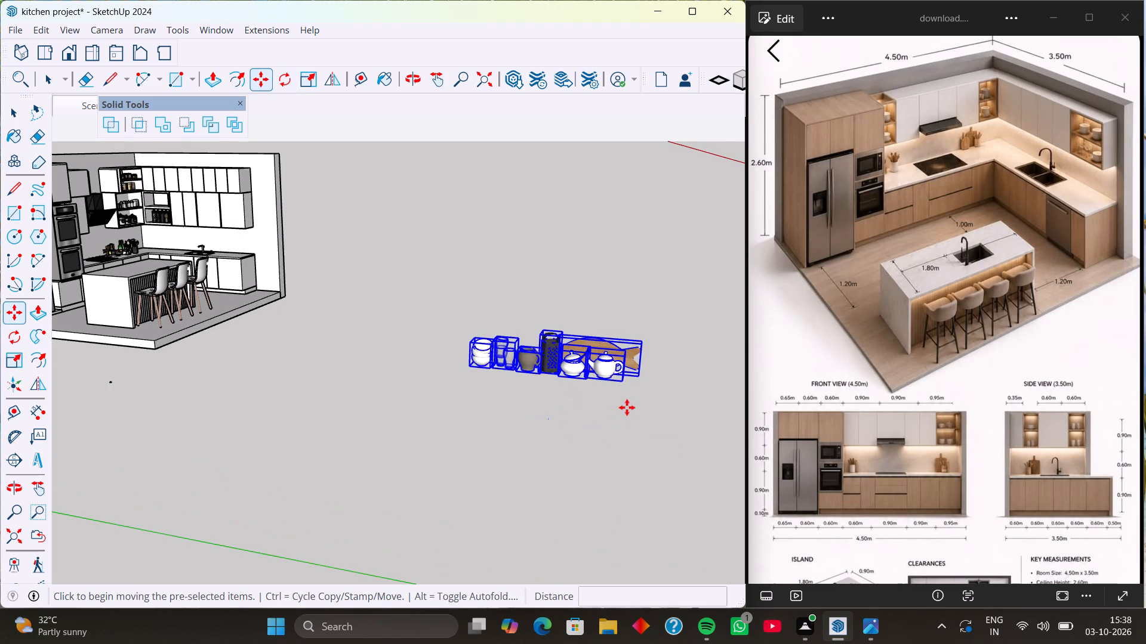
pyautogui.scroll(3, 627, 406)
pyautogui.click(406, 352)
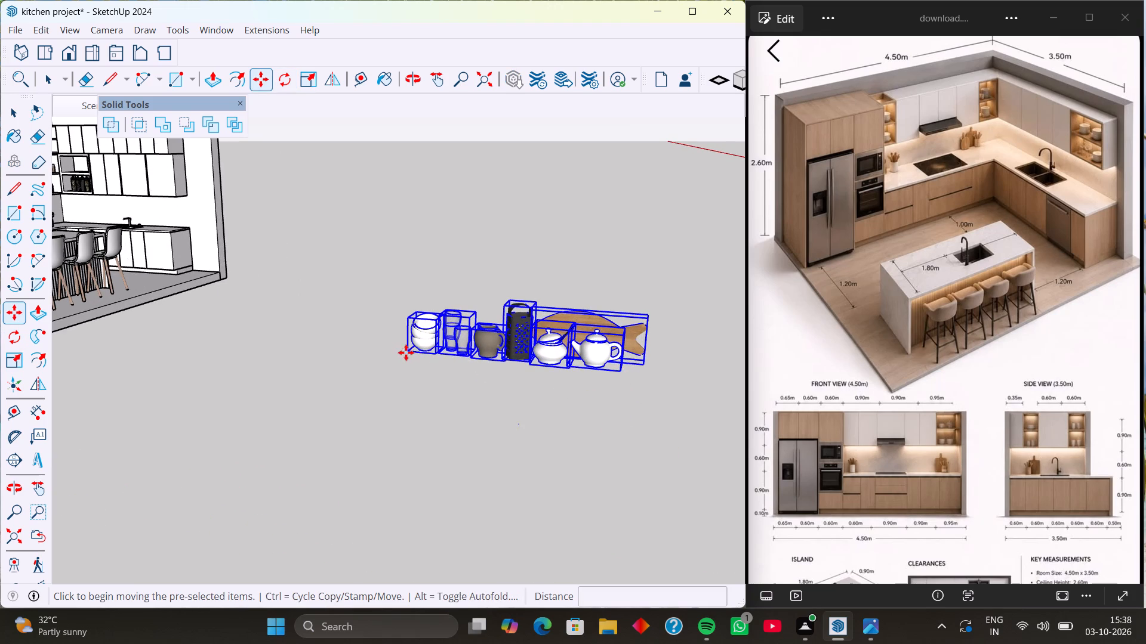
pyautogui.scroll(-14, 275, 326)
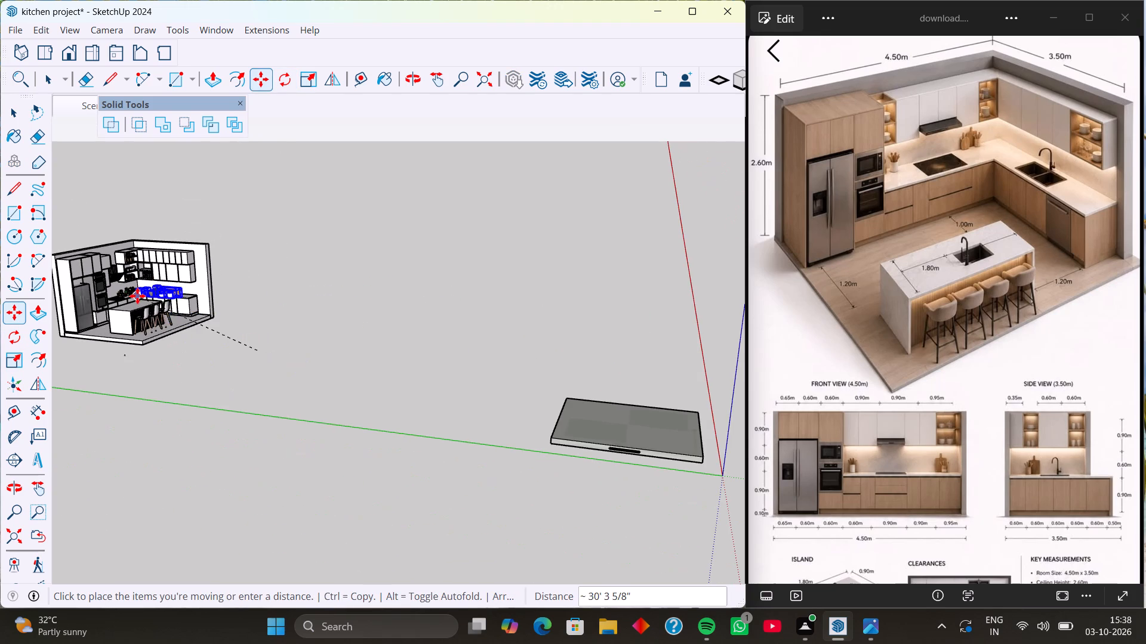
pyautogui.keyDown('shift'); pyautogui.moveTo(137, 296); pyautogui.dragTo(260, 447, button='middle'); pyautogui.keyUp('shift')
pyautogui.scroll(13, 264, 442)
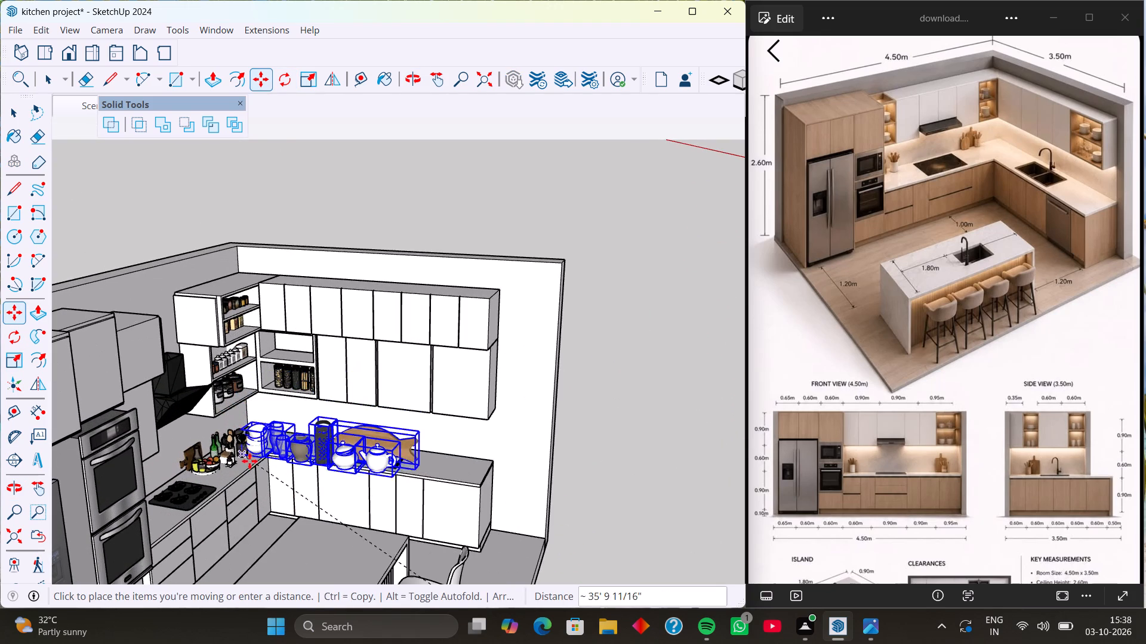
pyautogui.scroll(5, 250, 448)
pyautogui.moveTo(250, 448); pyautogui.dragTo(319, 497, button='middle')
pyautogui.scroll(6, 294, 457)
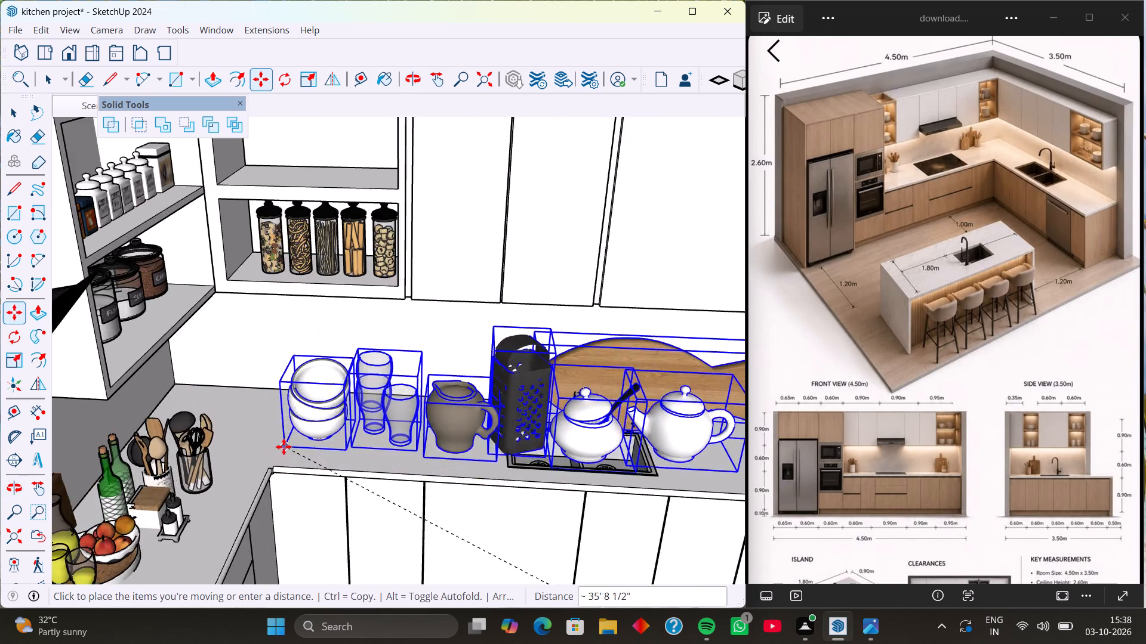
pyautogui.scroll(3, 284, 447)
pyautogui.click(155, 398)
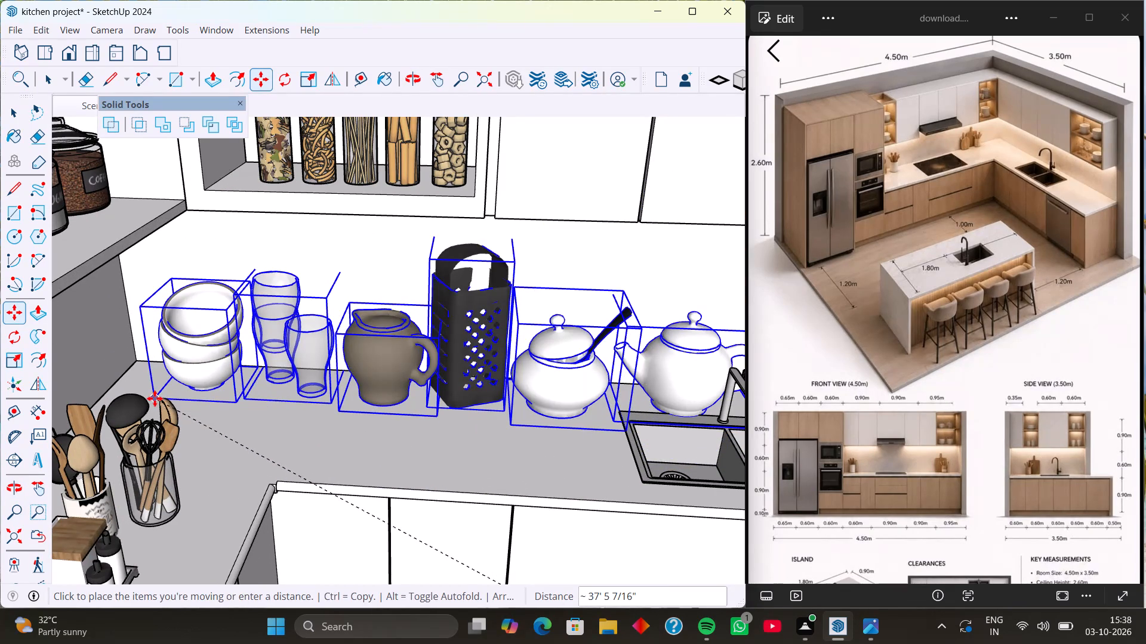
# Scale the crockery and chopping board set down uniformly by a factor of 0.98 and again by 0.68.
pyautogui.scroll(-8, 238, 435)
pyautogui.moveTo(325, 454); pyautogui.dragTo(380, 472, button='middle')
pyautogui.moveTo(386, 491); pyautogui.dragTo(444, 502, button='middle')
pyautogui.moveTo(445, 475); pyautogui.dragTo(378, 464, button='middle')
pyautogui.moveTo(400, 482); pyautogui.dragTo(396, 469, button='middle')
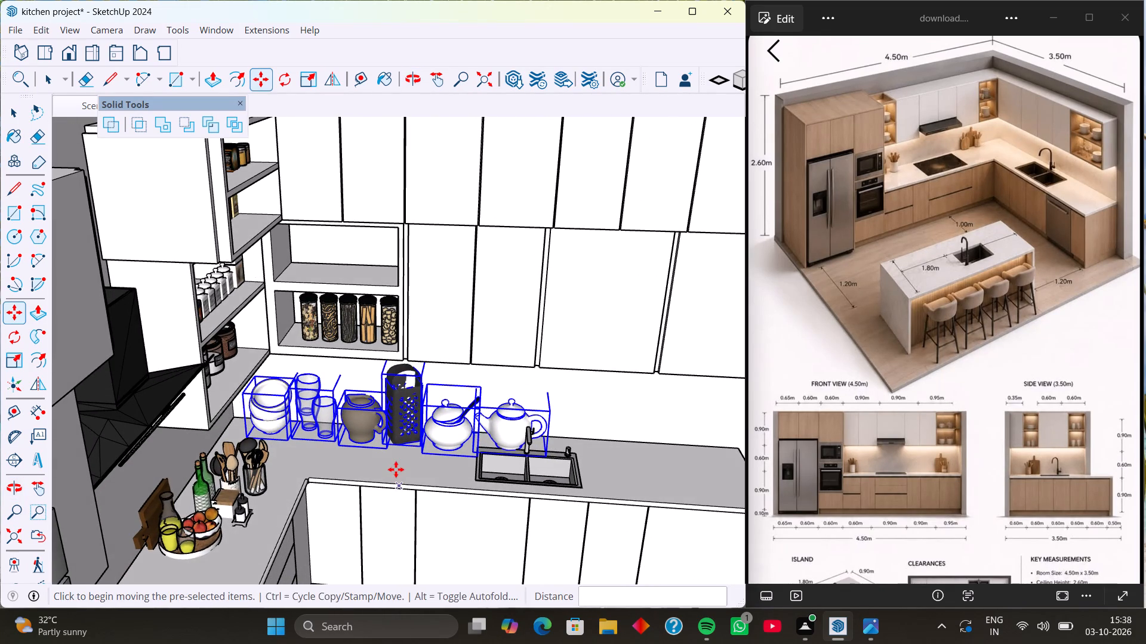
pyautogui.press('s')
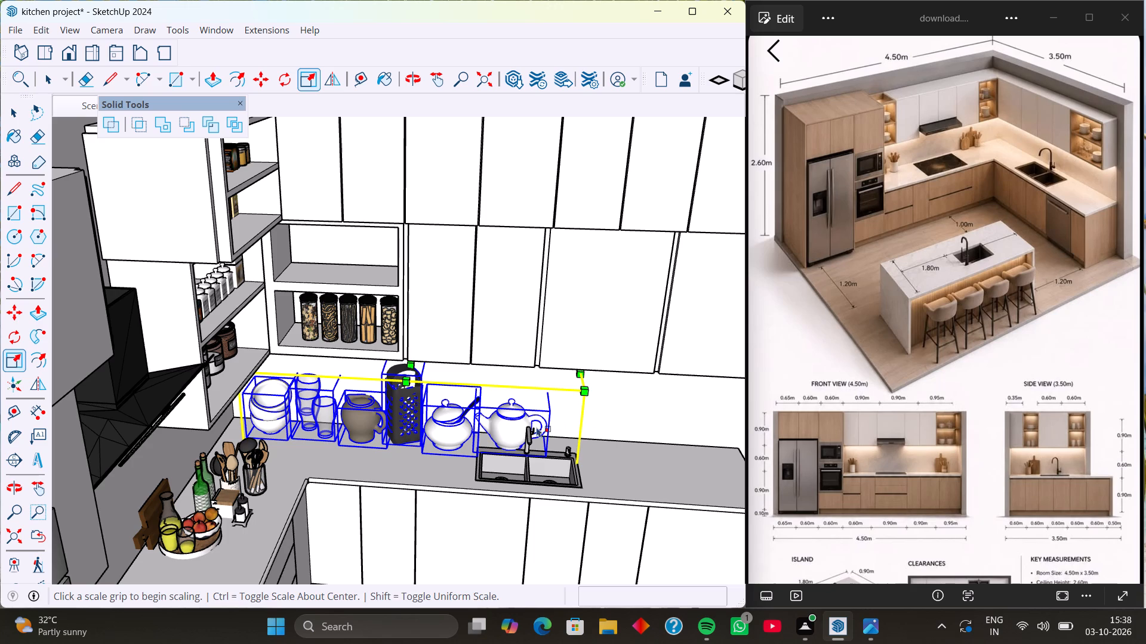
pyautogui.keyDown('shift'); pyautogui.moveTo(529, 426); pyautogui.dragTo(507, 488, button='middle'); pyautogui.keyUp('shift')
pyautogui.moveTo(519, 479); pyautogui.dragTo(516, 411, button='middle')
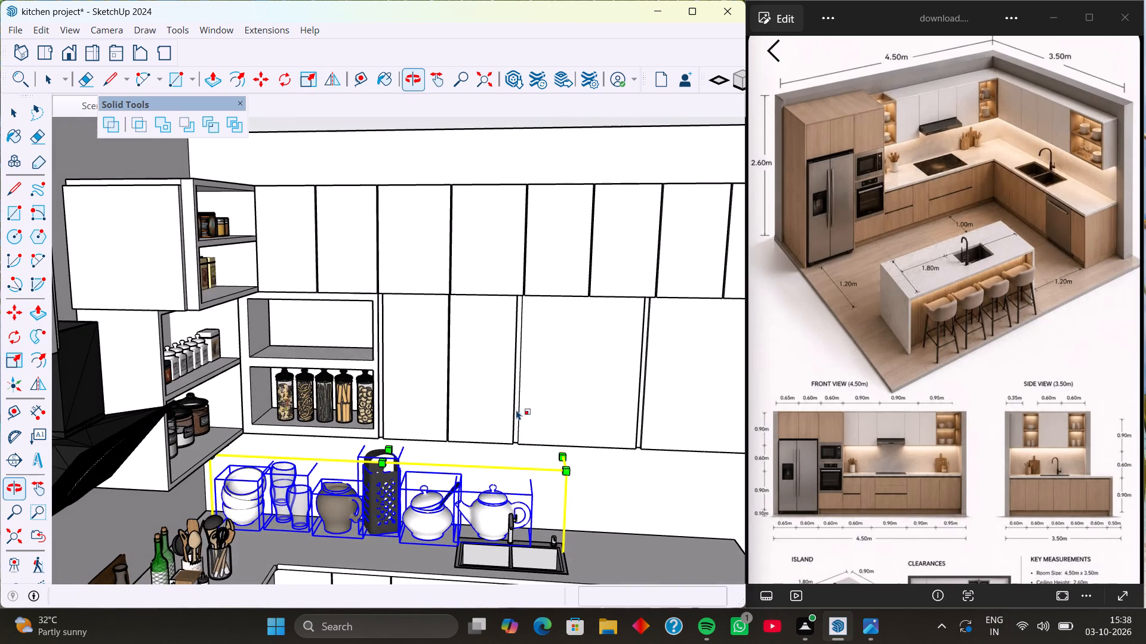
pyautogui.moveTo(563, 474); pyautogui.dragTo(558, 475)
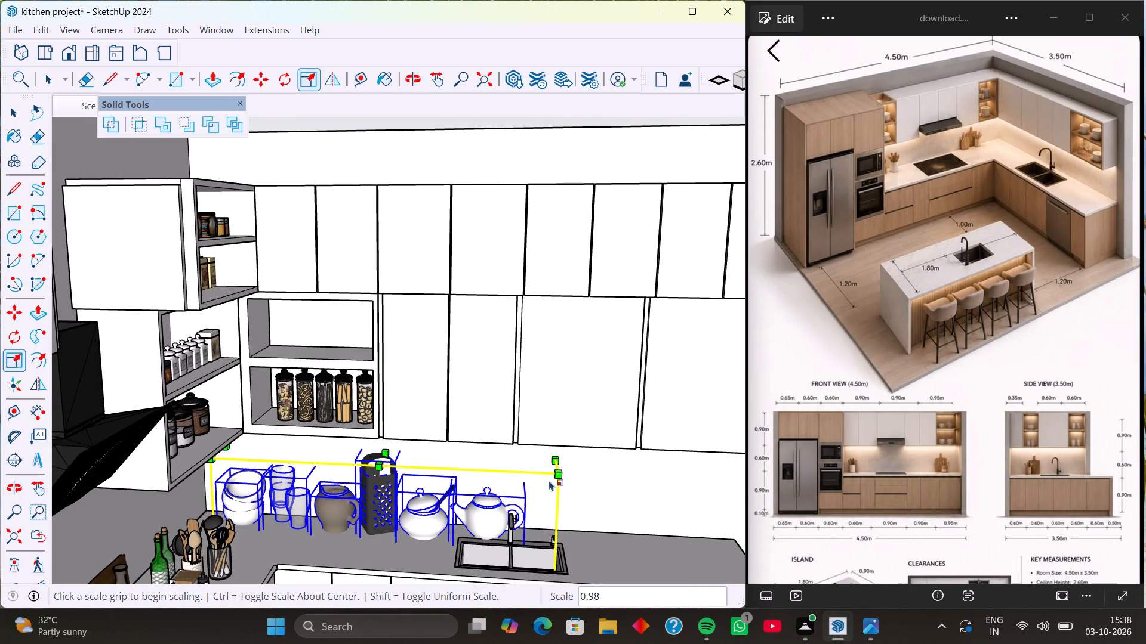
pyautogui.click(556, 478)
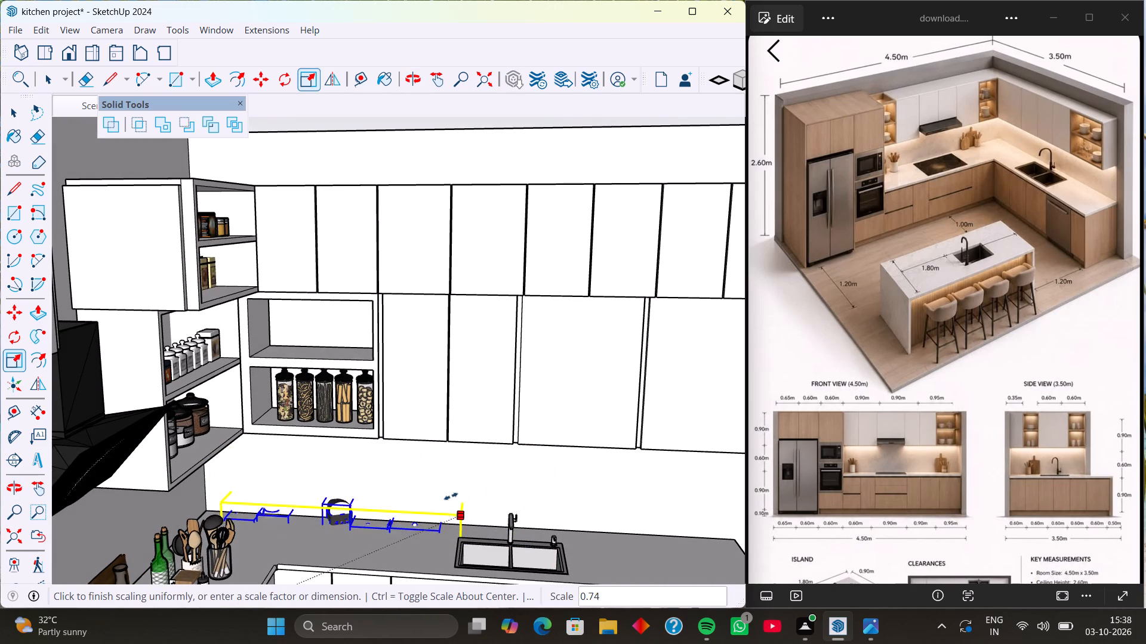
pyautogui.click(433, 499)
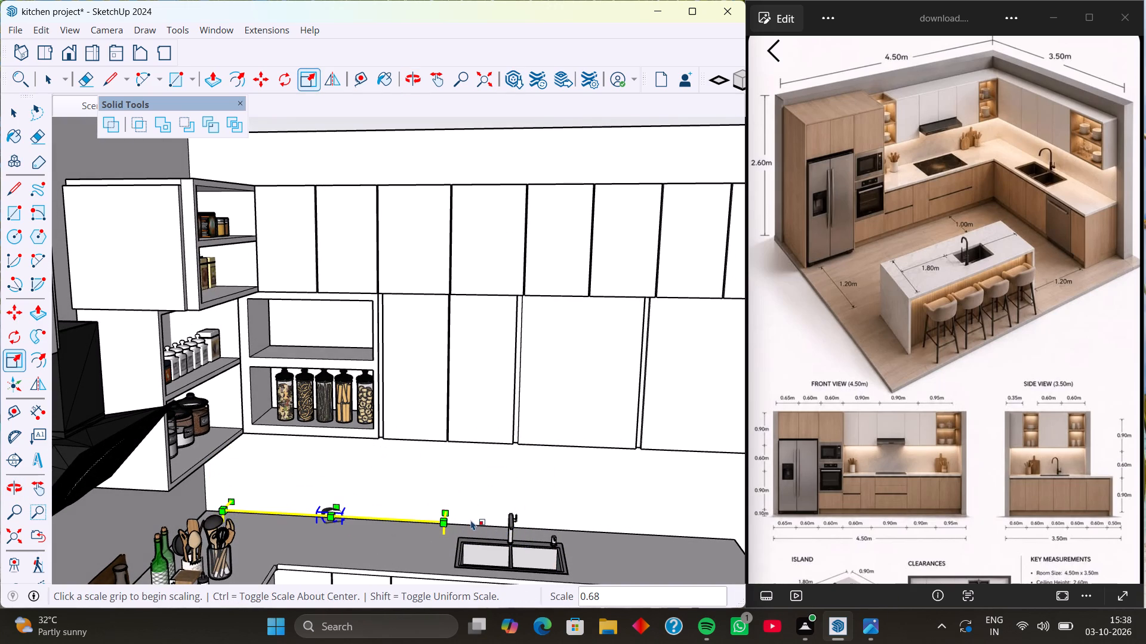
# Raise the crockery and chopping board set about 10" onto the countertop and shift it 2 3/4" along the wall toward the corner.
pyautogui.press('m')
pyautogui.scroll(4, 462, 530)
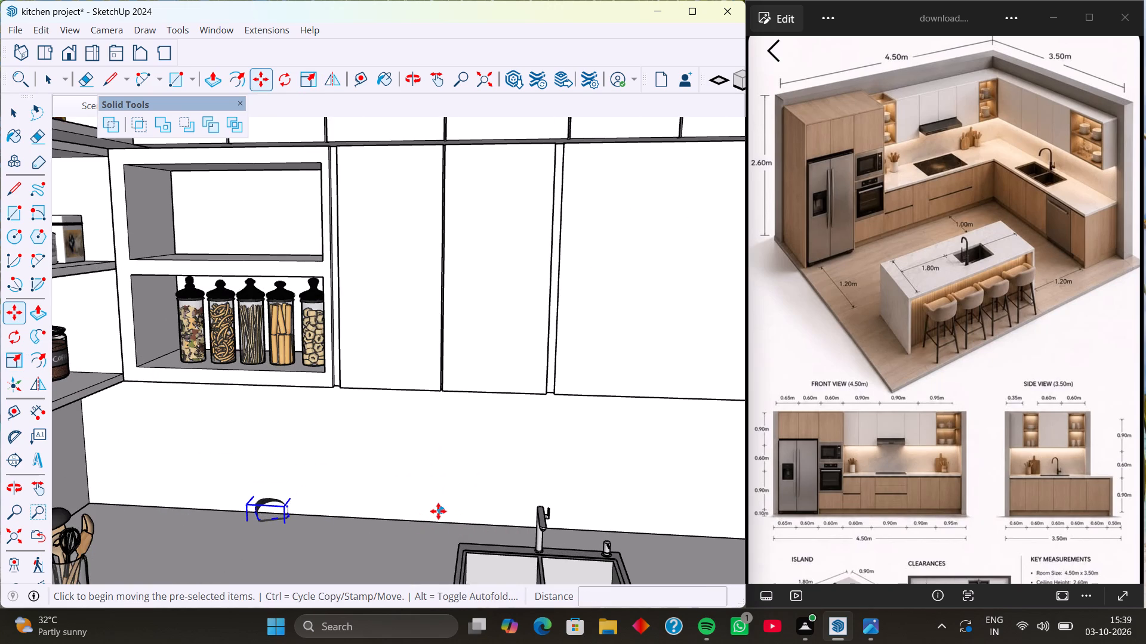
pyautogui.click(440, 510)
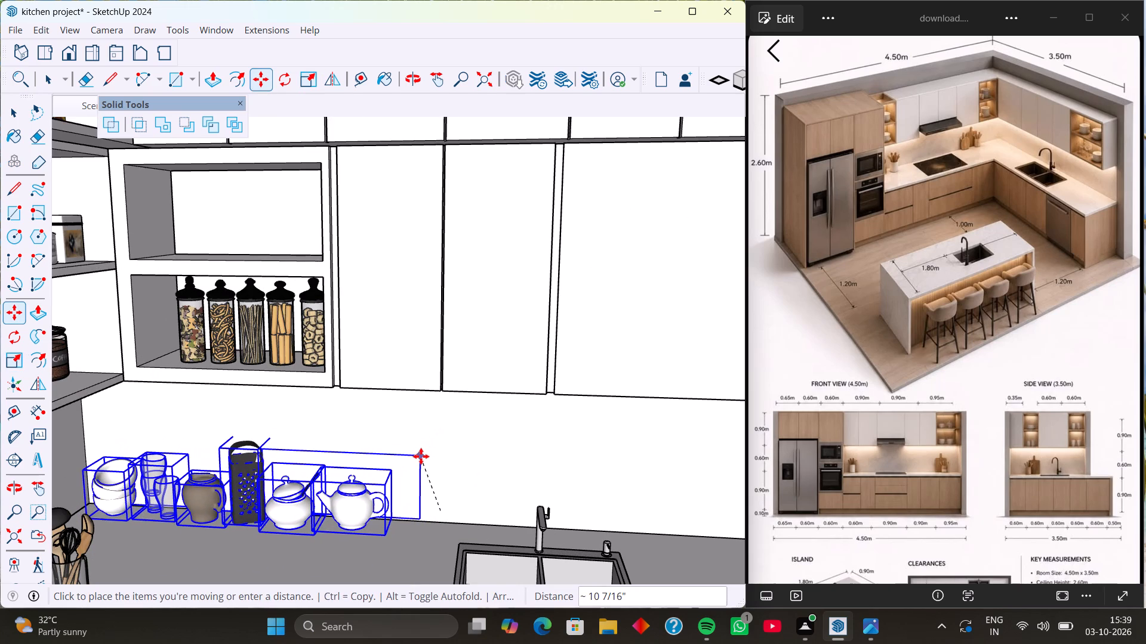
pyautogui.click(420, 456)
pyautogui.click(418, 457)
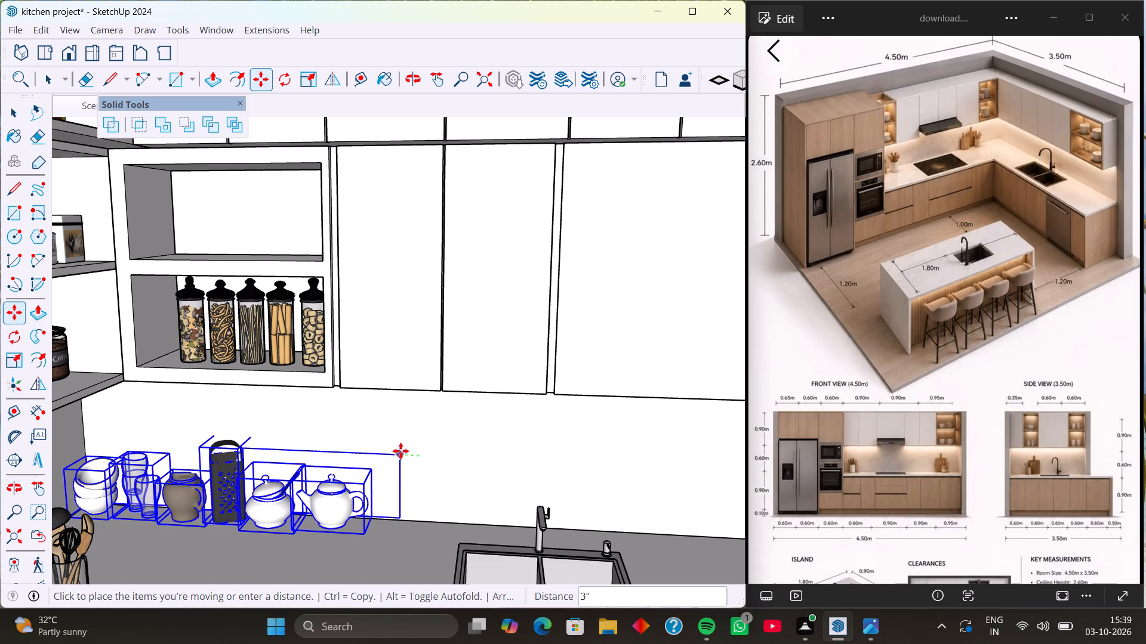
pyautogui.click(401, 460)
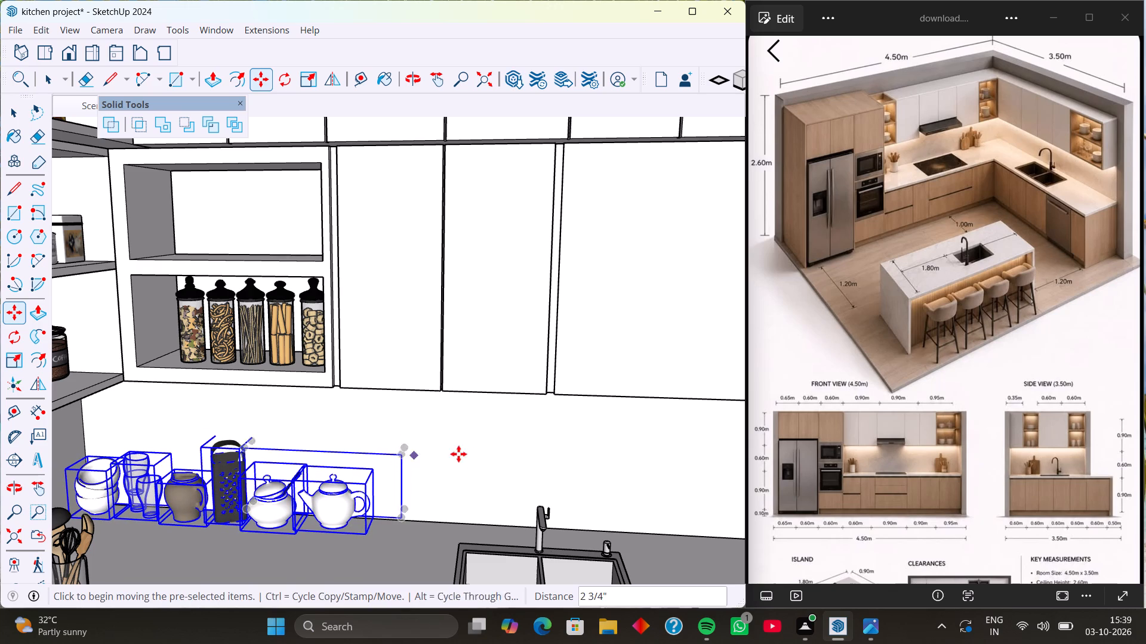
pyautogui.scroll(-16, 465, 453)
pyautogui.press('space')
pyautogui.click(678, 520)
# Examine the corner shelves, the crockery on the countertop, and the hob and oven area for remaining gaps.
pyautogui.scroll(-4, 486, 473)
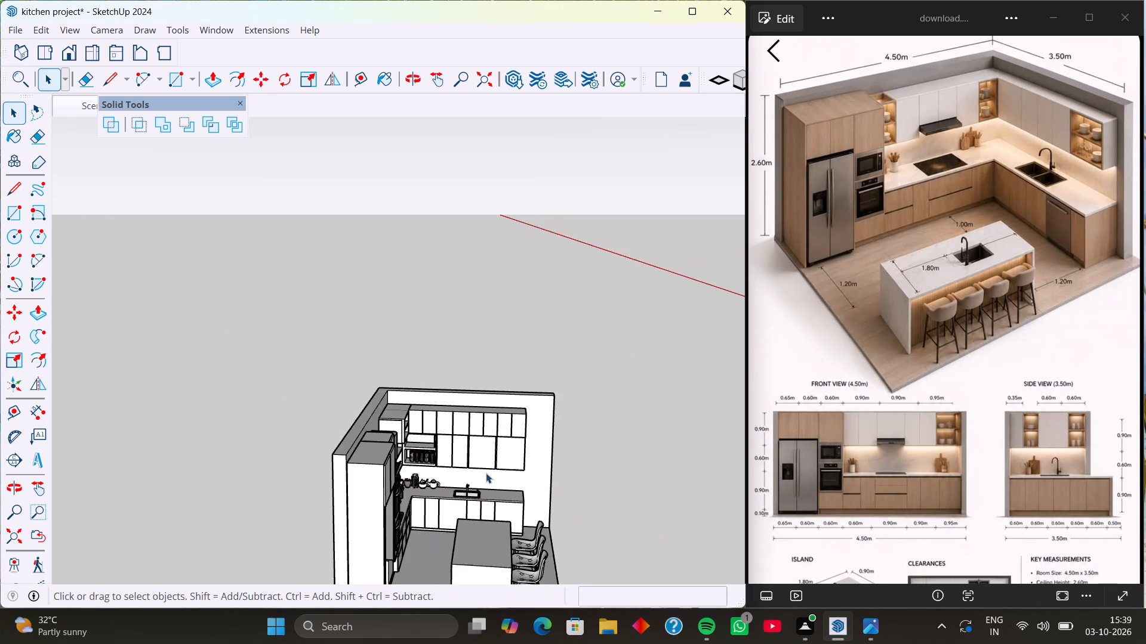
pyautogui.moveTo(512, 504); pyautogui.dragTo(397, 519, button='middle')
pyautogui.moveTo(435, 524); pyautogui.dragTo(372, 518, button='middle')
pyautogui.scroll(10, 418, 479)
pyautogui.moveTo(433, 506); pyautogui.dragTo(389, 502, button='middle')
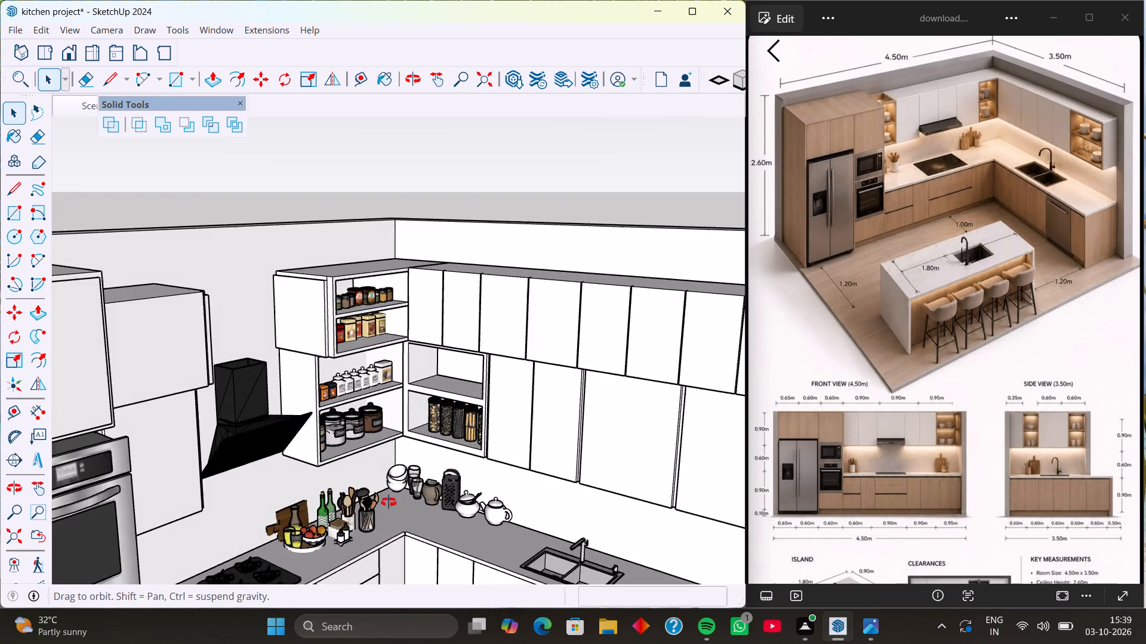
pyautogui.moveTo(389, 502); pyautogui.dragTo(328, 490, button='middle')
pyautogui.scroll(-3, 461, 507)
pyautogui.moveTo(426, 522); pyautogui.dragTo(369, 516, button='middle')
pyautogui.scroll(6, 377, 528)
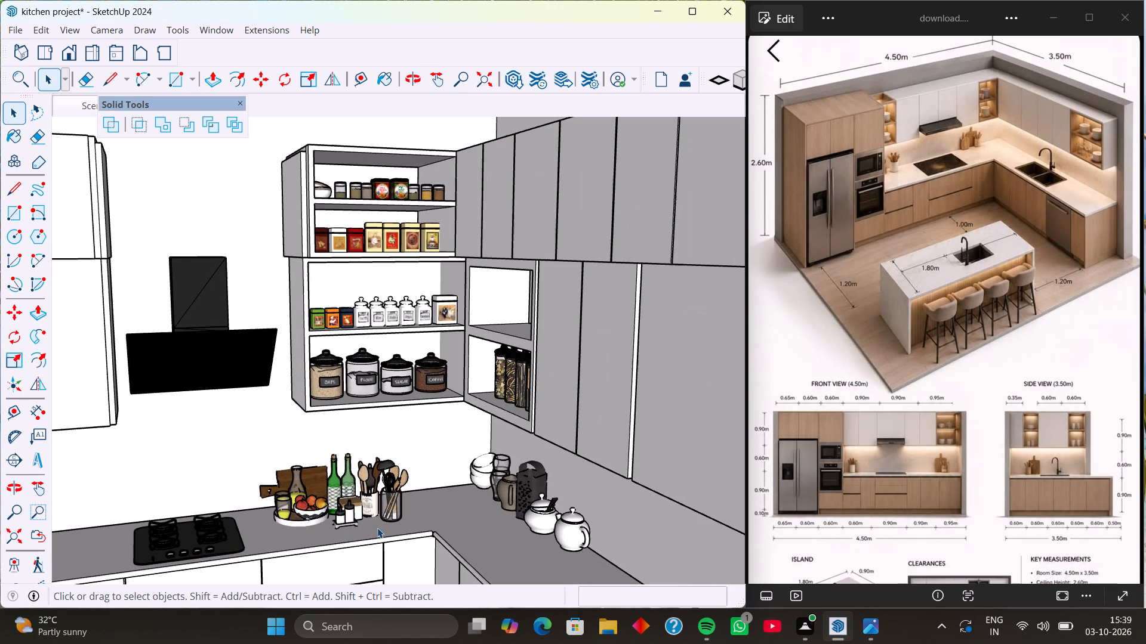
pyautogui.scroll(-2, 278, 497)
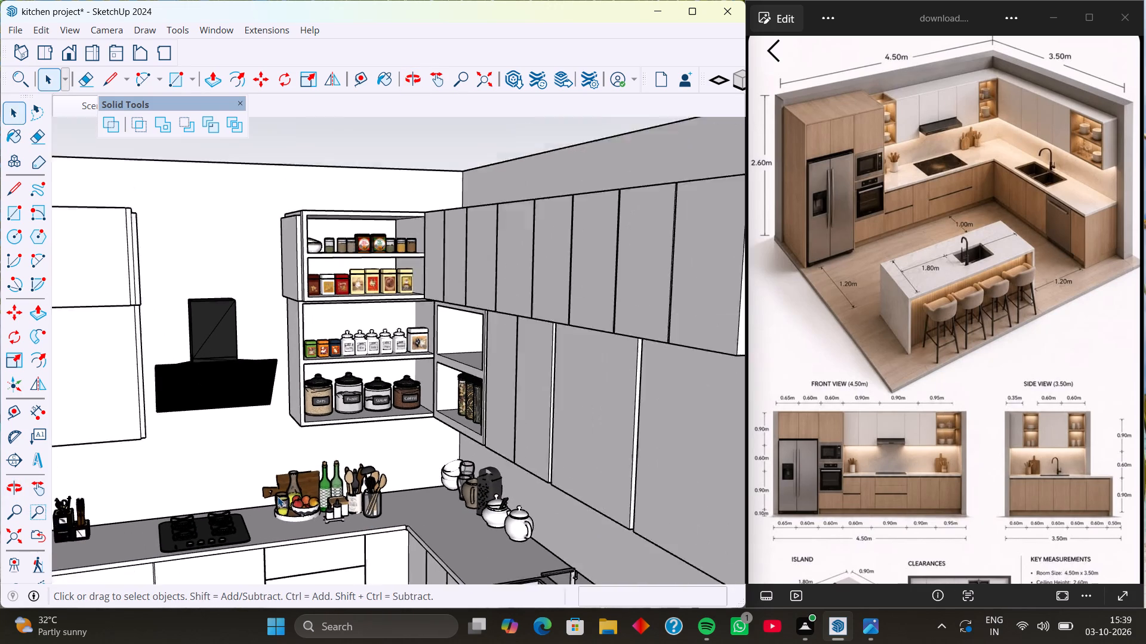
pyautogui.scroll(-1, 278, 497)
pyautogui.scroll(-3, 217, 498)
pyautogui.keyDown('shift'); pyautogui.moveTo(211, 491); pyautogui.dragTo(444, 439, button='middle'); pyautogui.keyUp('shift')
pyautogui.moveTo(447, 456); pyautogui.dragTo(371, 470, button='middle')
pyautogui.scroll(8, 371, 470)
pyautogui.scroll(-3, 371, 470)
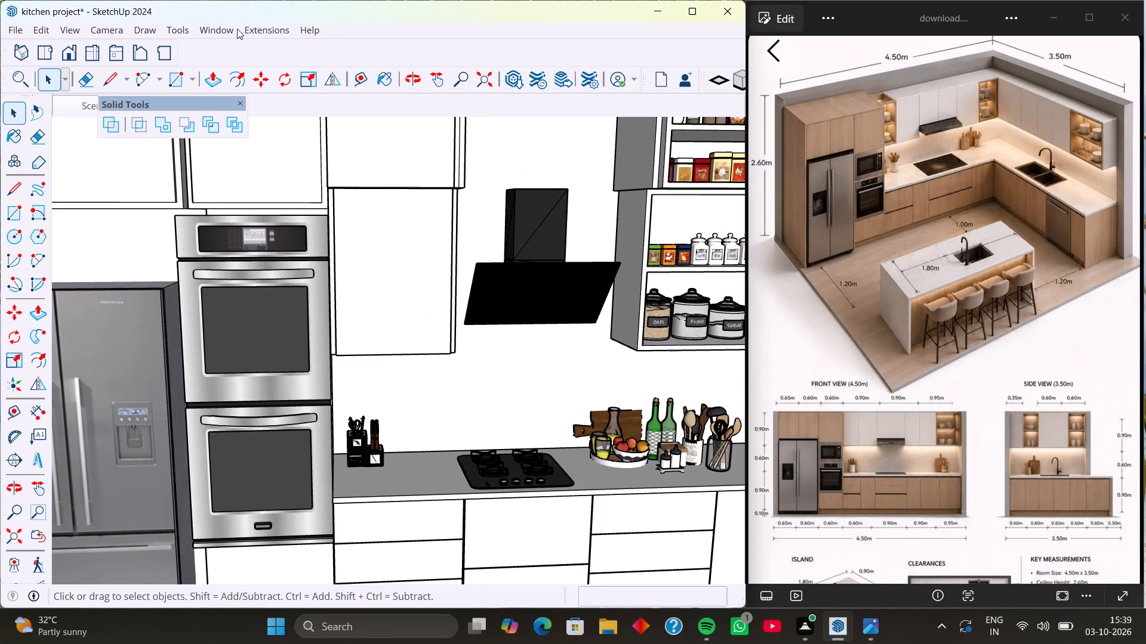
# Open 3D Warehouse and browse the utensils models for further kitchen accessories.
pyautogui.click(222, 29)
pyautogui.click(261, 151)
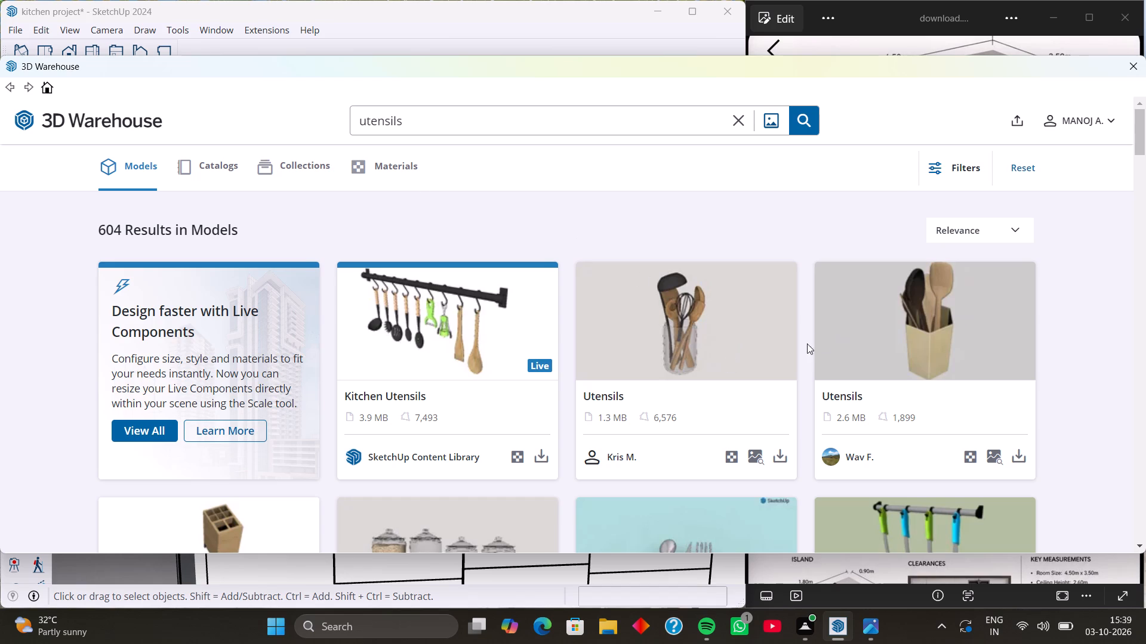
pyautogui.scroll(-2, 549, 364)
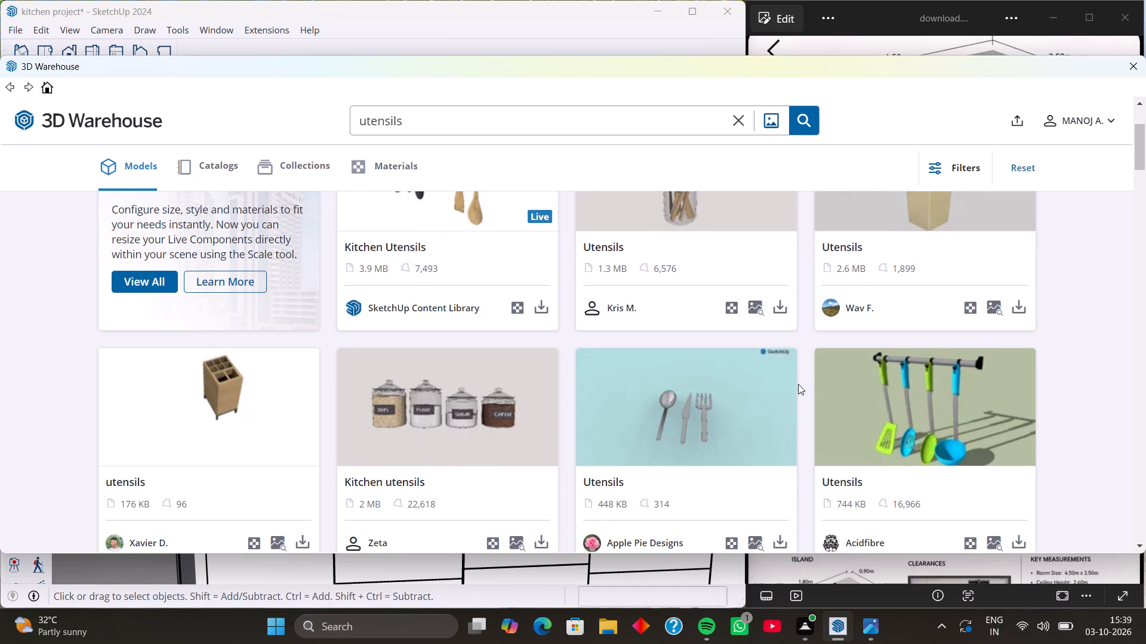
pyautogui.scroll(-4, 781, 391)
pyautogui.scroll(-1, 662, 358)
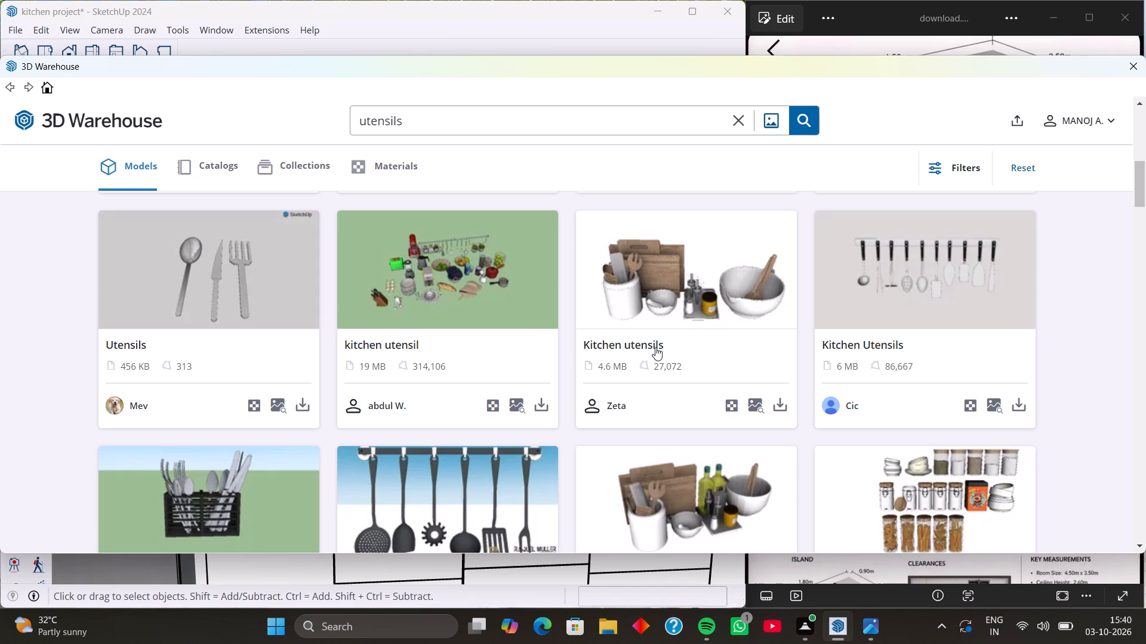
pyautogui.scroll(-3, 727, 340)
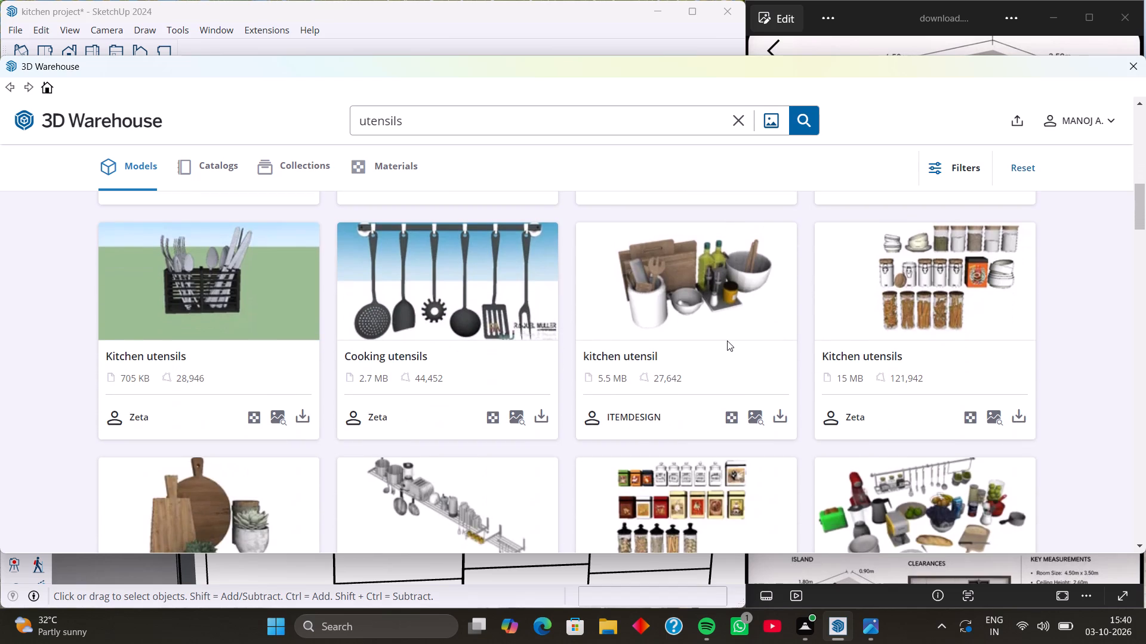
pyautogui.scroll(-2, 727, 340)
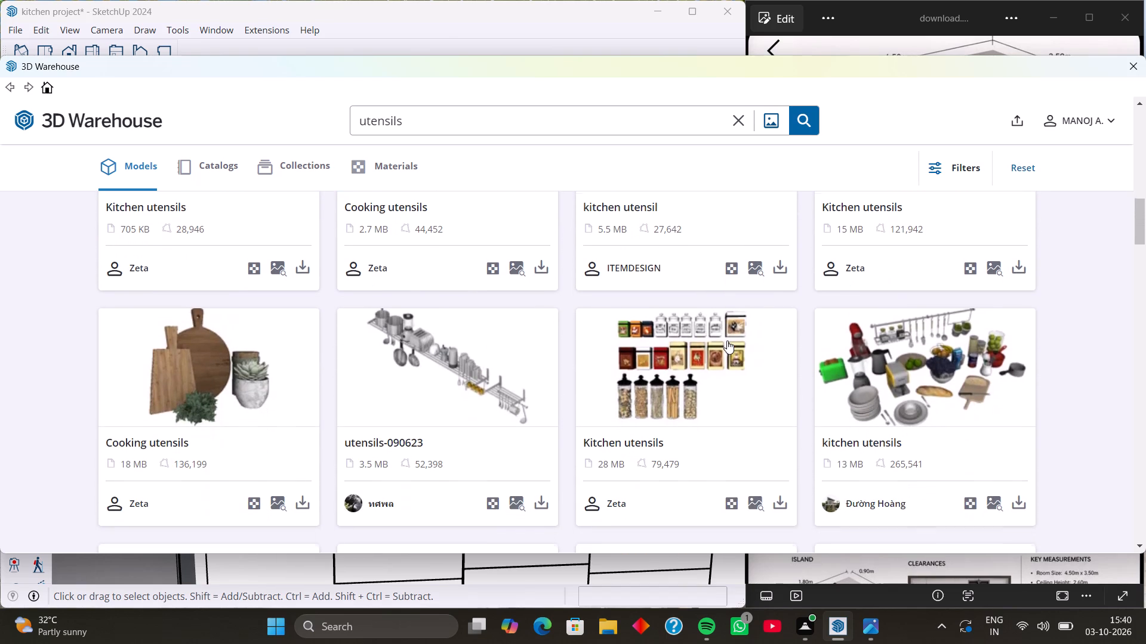
pyautogui.scroll(-8, 727, 340)
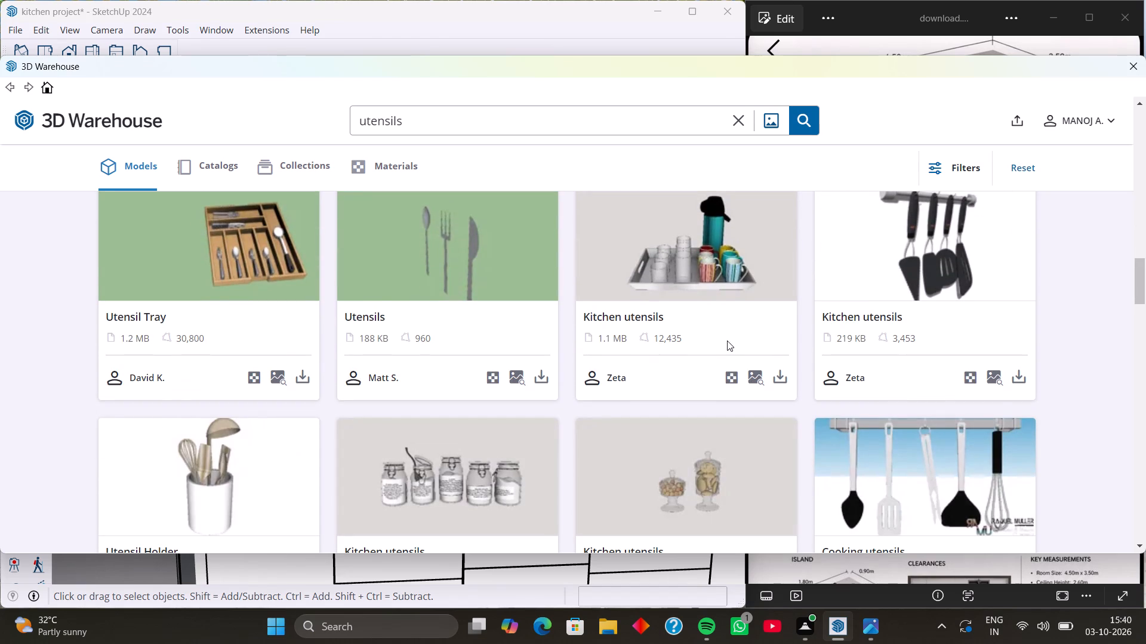
pyautogui.scroll(-5, 727, 340)
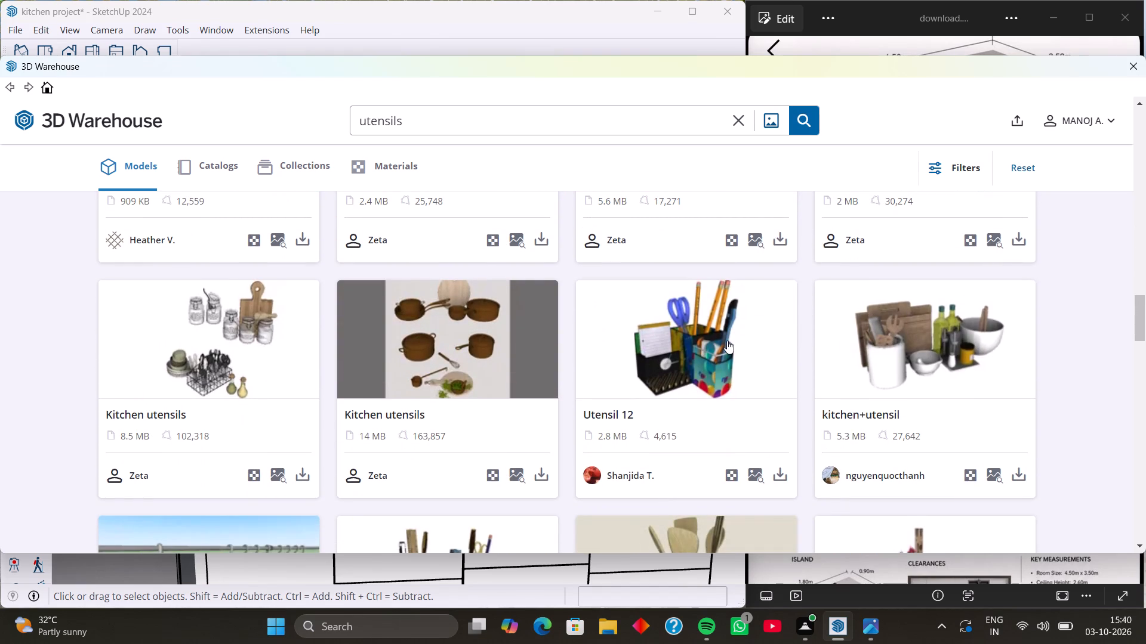
pyautogui.scroll(-2, 727, 340)
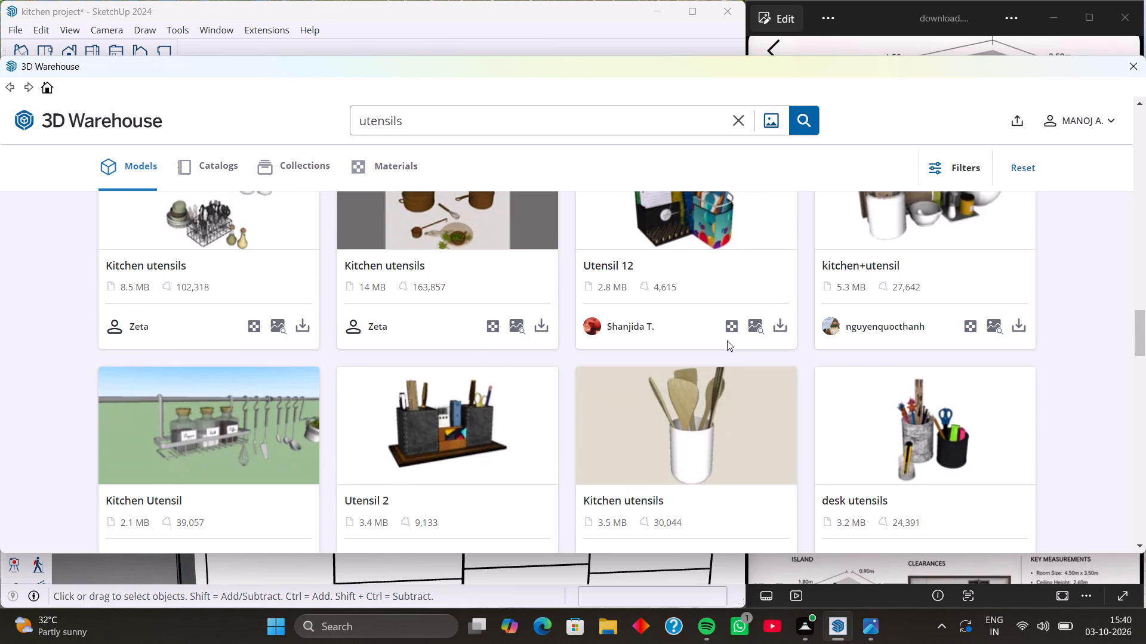
pyautogui.scroll(-4, 727, 340)
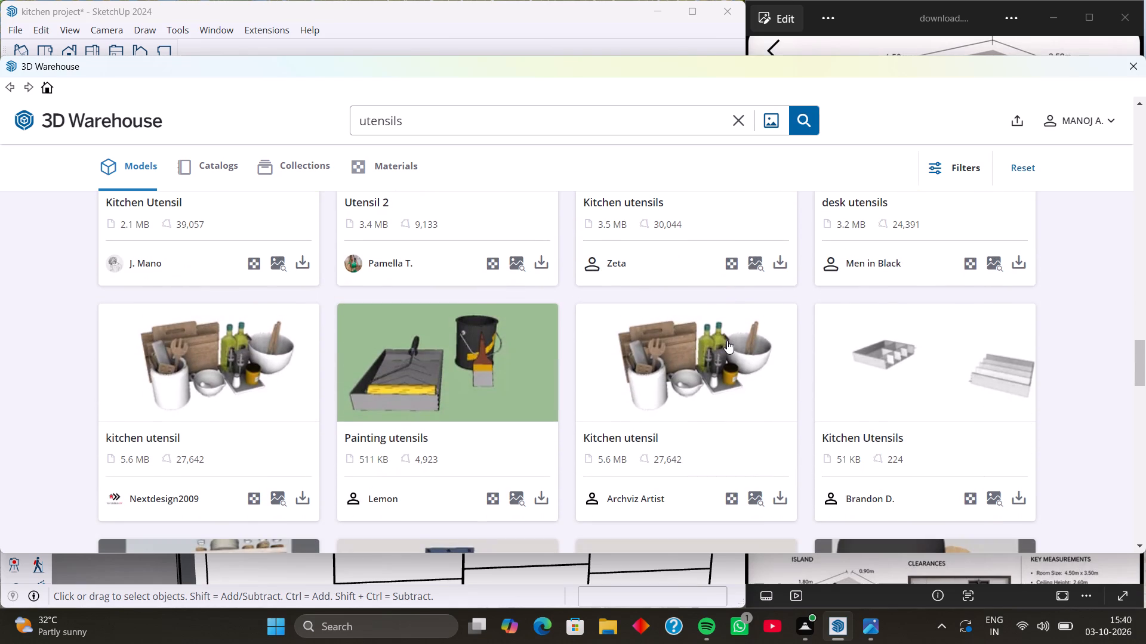
# Import the Cooking utensils rack with six hanging black tools from 3D Warehouse and place it on the wall between the ovens and the hob.
pyautogui.scroll(-4, 727, 340)
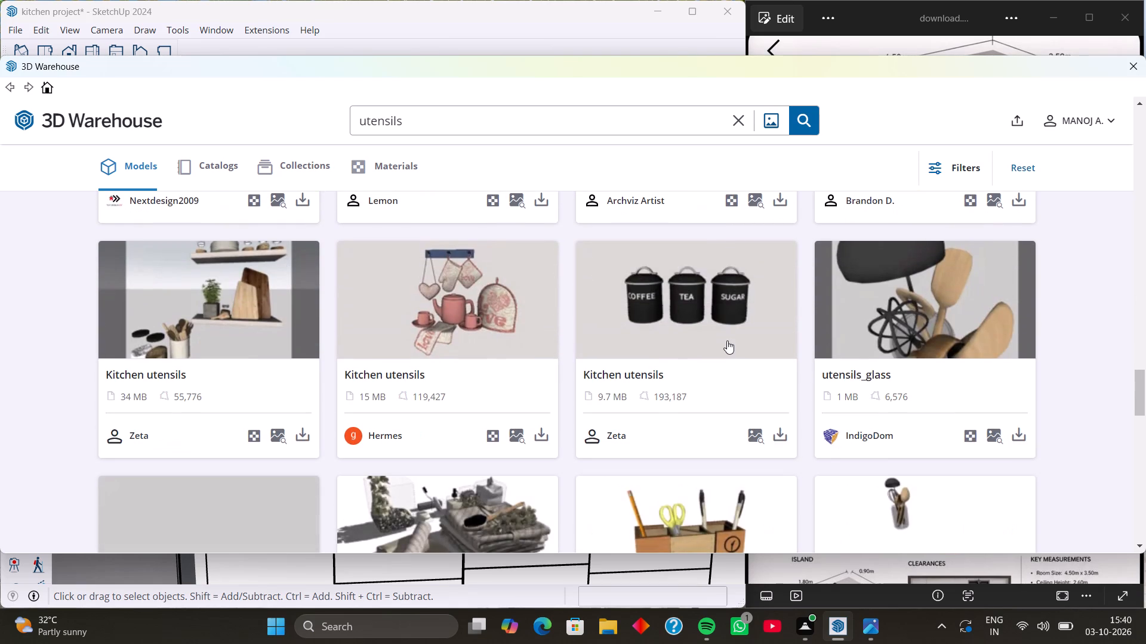
pyautogui.scroll(17, 727, 340)
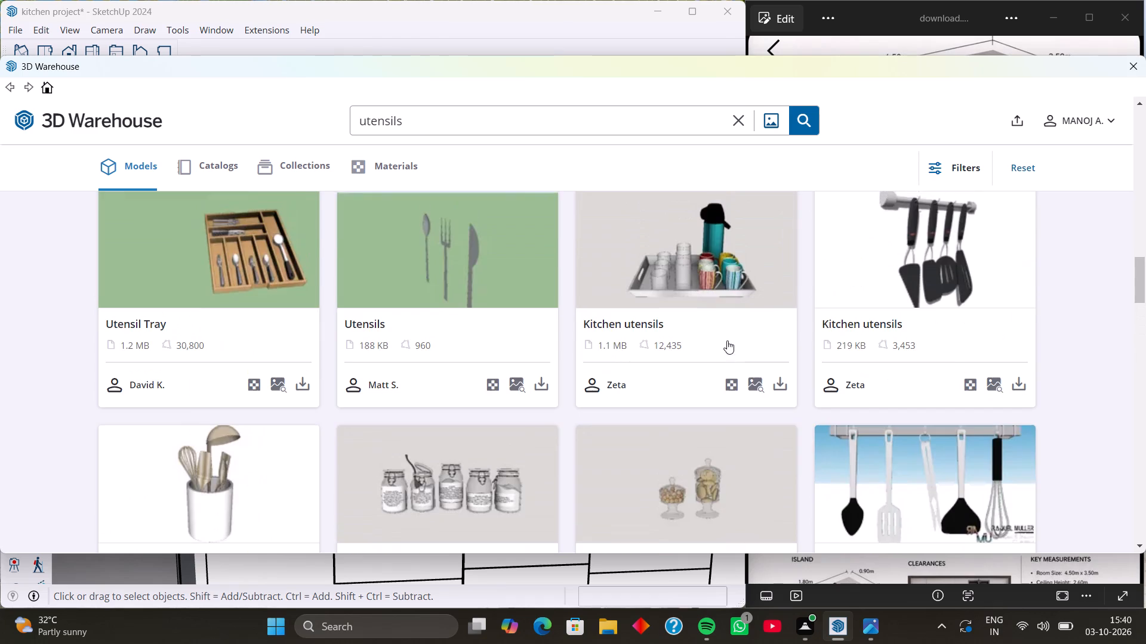
pyautogui.scroll(5, 727, 340)
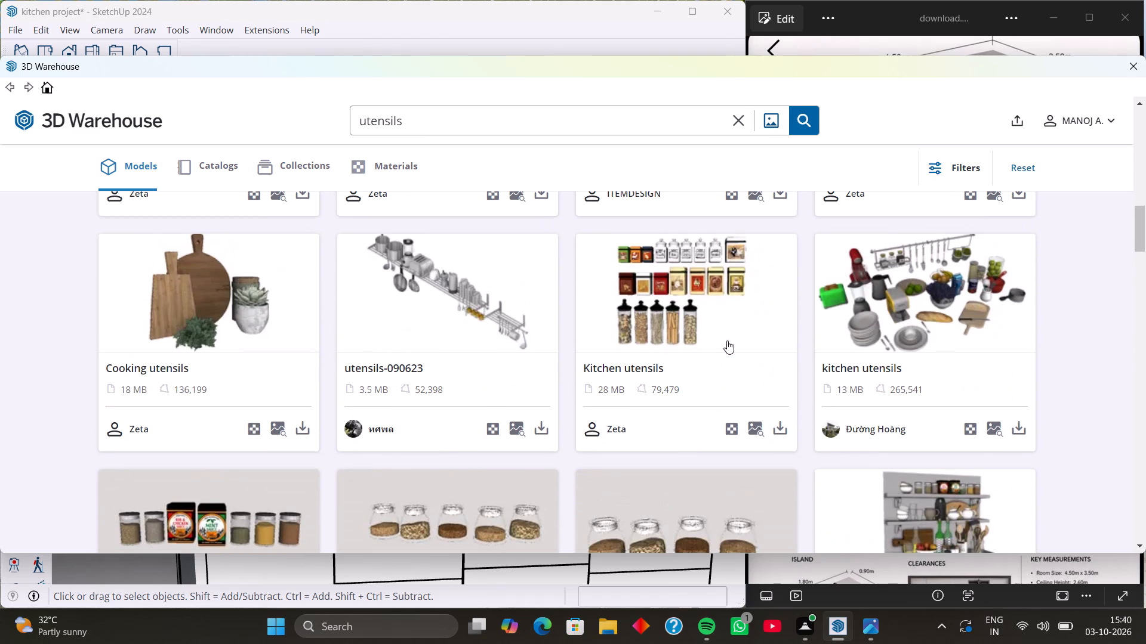
pyautogui.scroll(3, 727, 340)
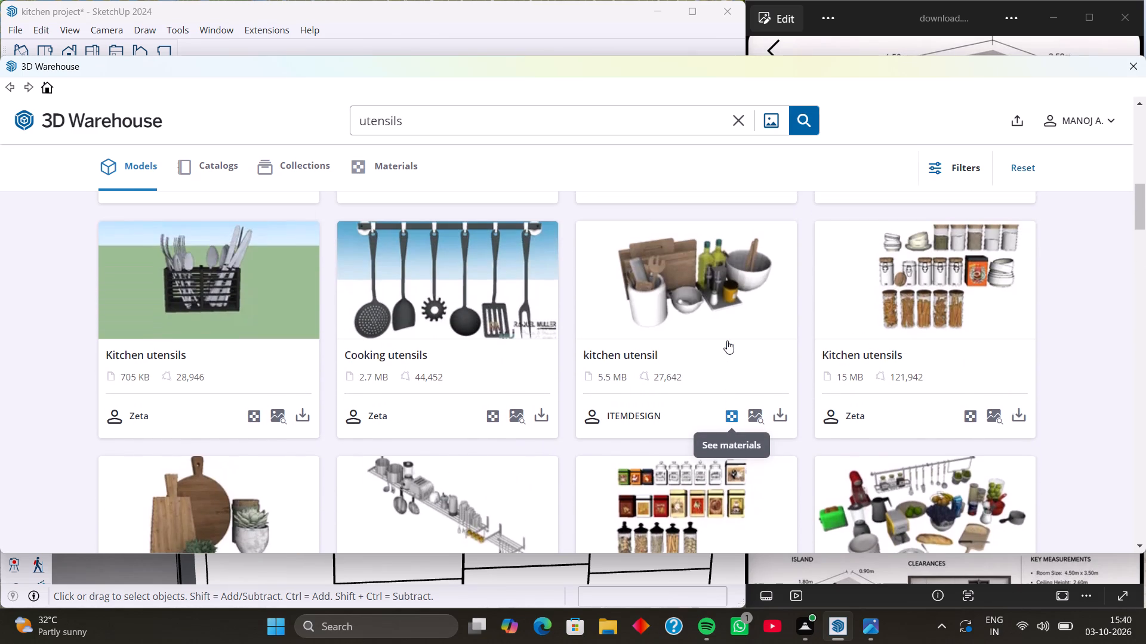
pyautogui.scroll(1, 603, 349)
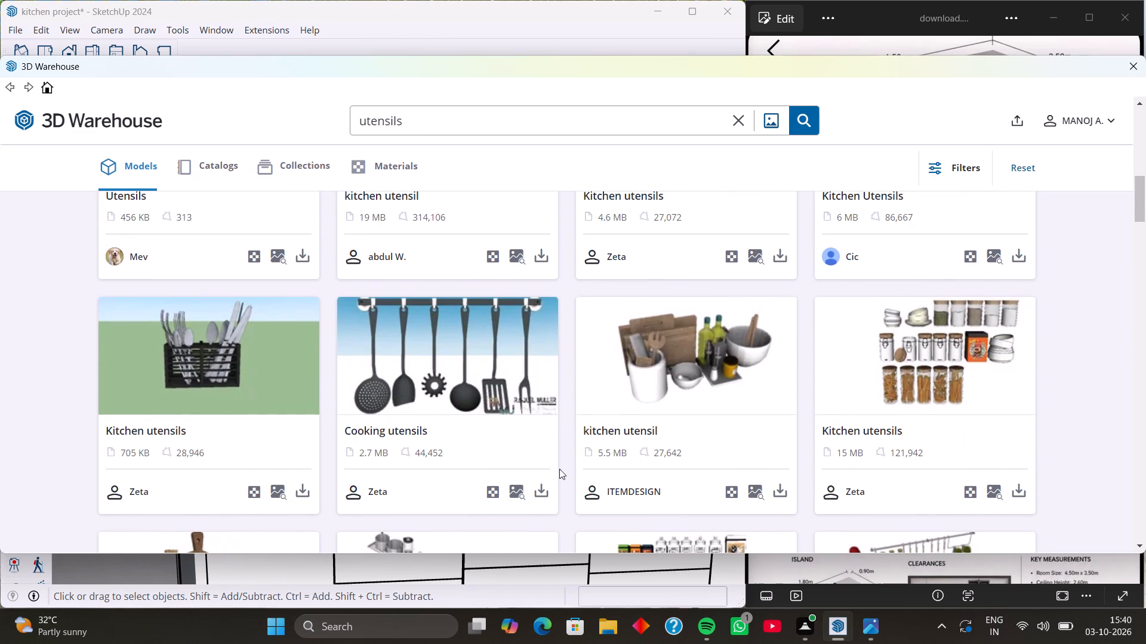
pyautogui.click(540, 492)
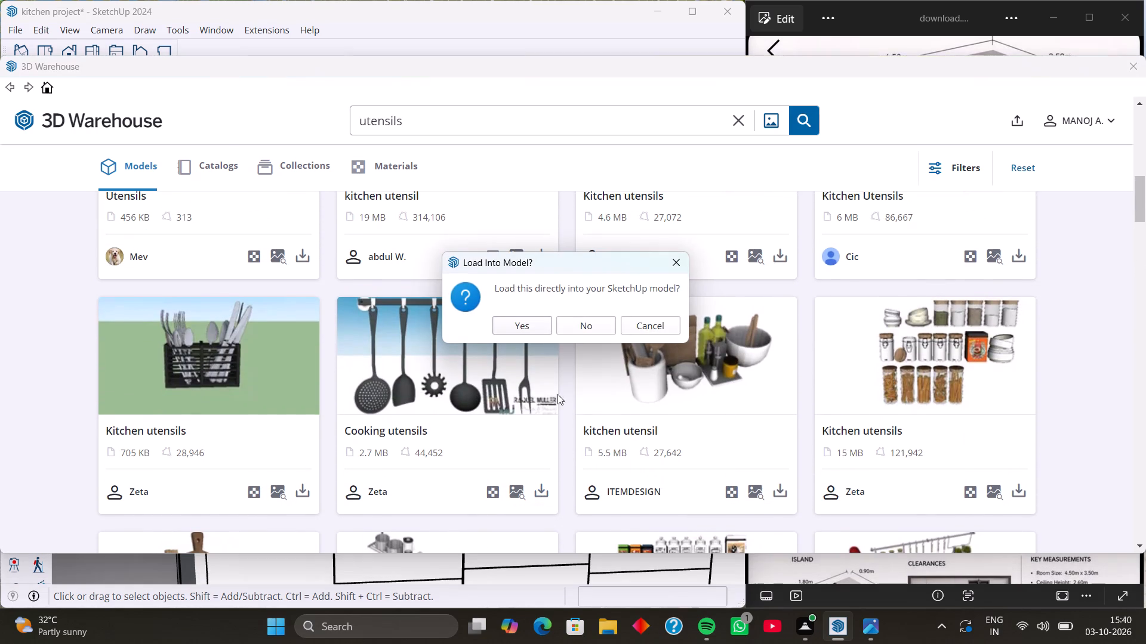
pyautogui.click(528, 329)
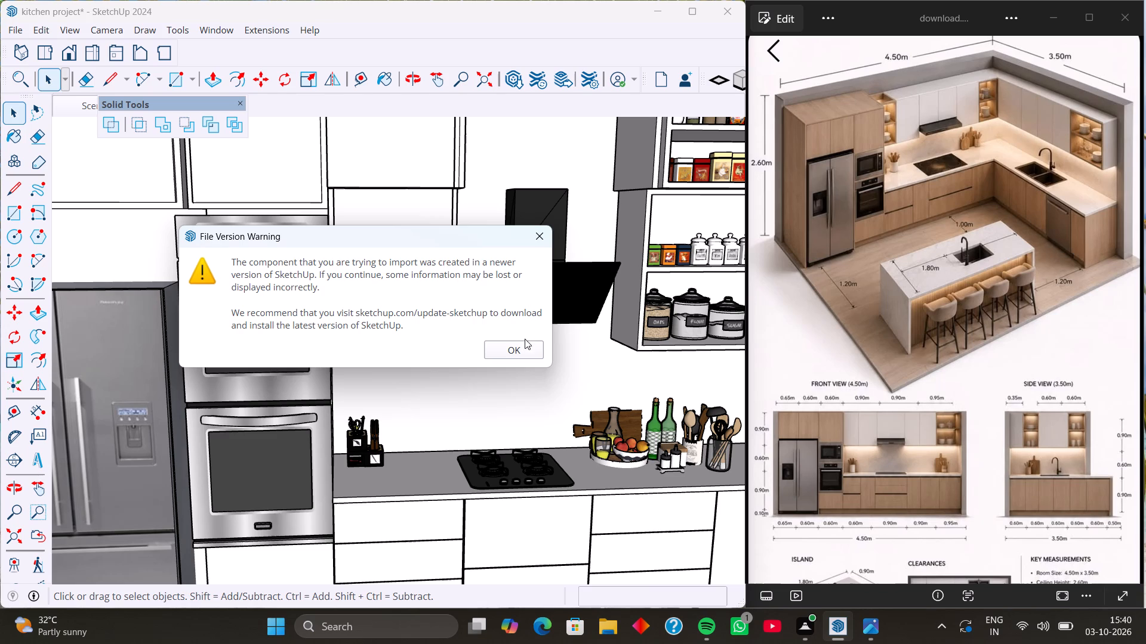
pyautogui.click(525, 346)
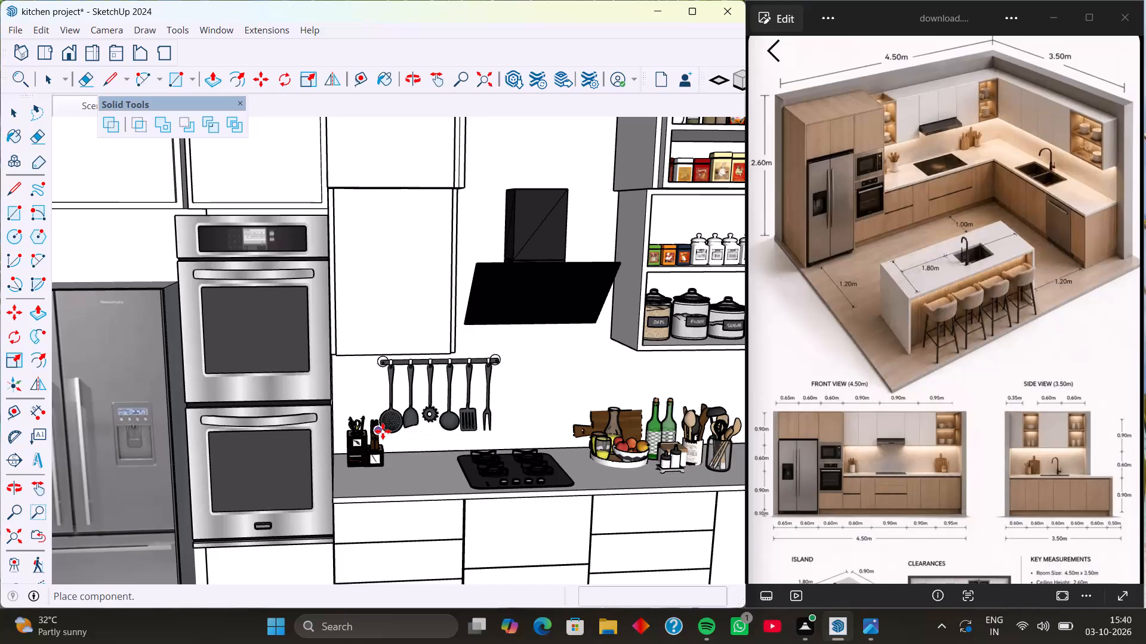
pyautogui.click(383, 431)
# Examine the hanging utensil rack's placement on the wall from wider and angled views of the kitchen.
pyautogui.scroll(-4, 429, 431)
pyautogui.moveTo(455, 439); pyautogui.dragTo(386, 462, button='middle')
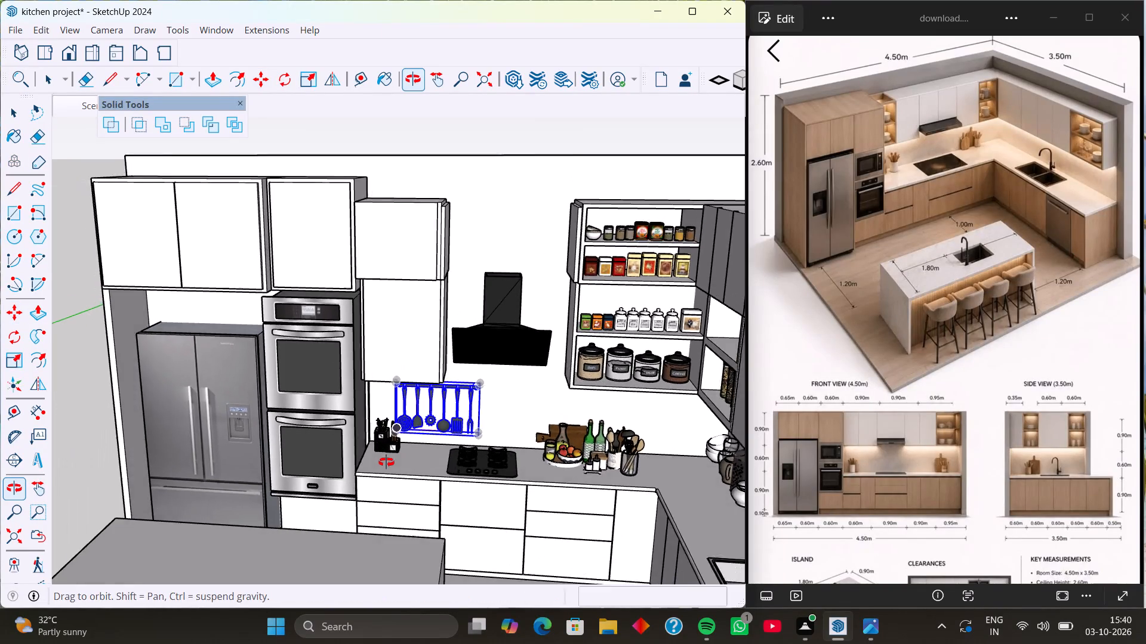
pyautogui.moveTo(386, 462); pyautogui.dragTo(383, 463, button='middle')
pyautogui.moveTo(571, 421); pyautogui.dragTo(472, 424, button='middle')
pyautogui.press('space')
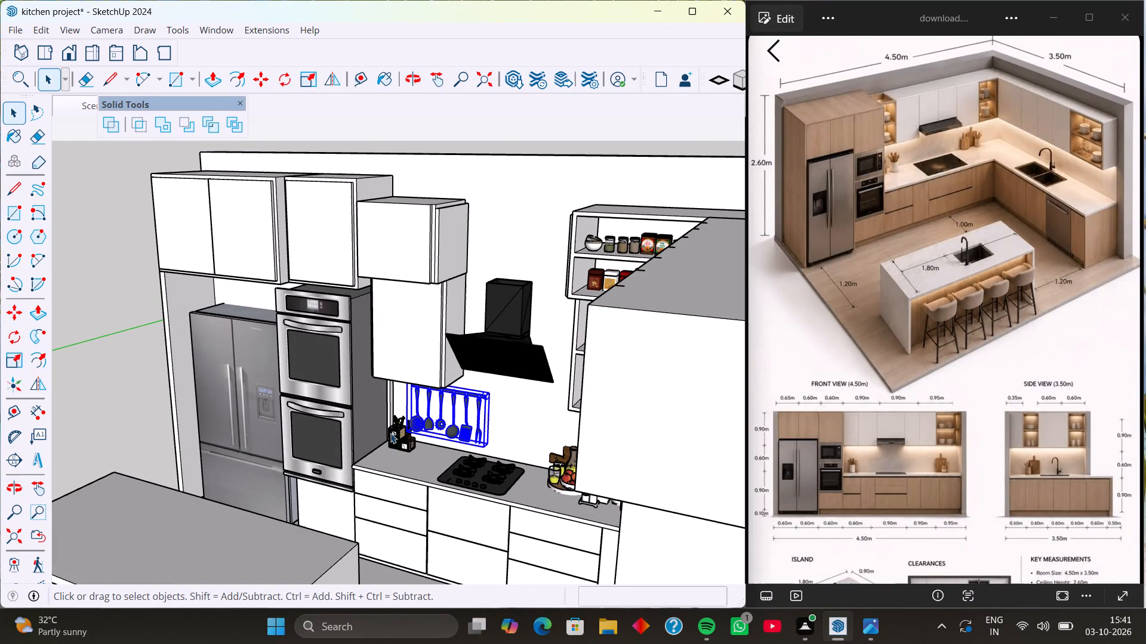
pyautogui.click(110, 299)
pyautogui.scroll(-1, 349, 296)
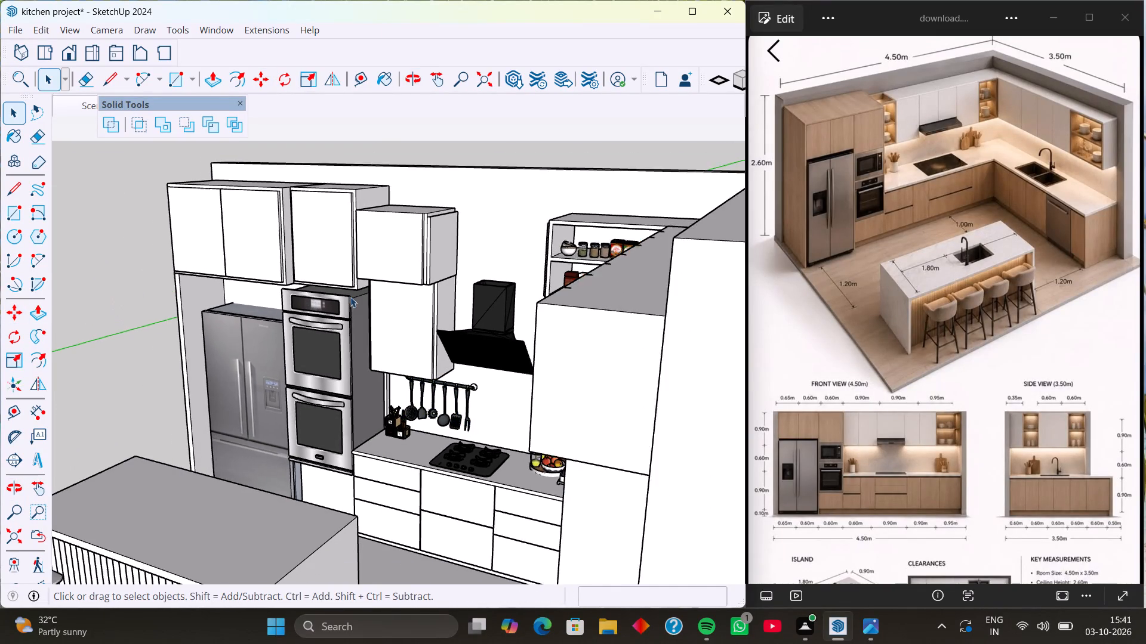
pyautogui.scroll(-1, 350, 297)
# Reopen 3D Warehouse and browse the utensils models for more kitchen accessories to import.
pyautogui.click(212, 22)
pyautogui.click(214, 29)
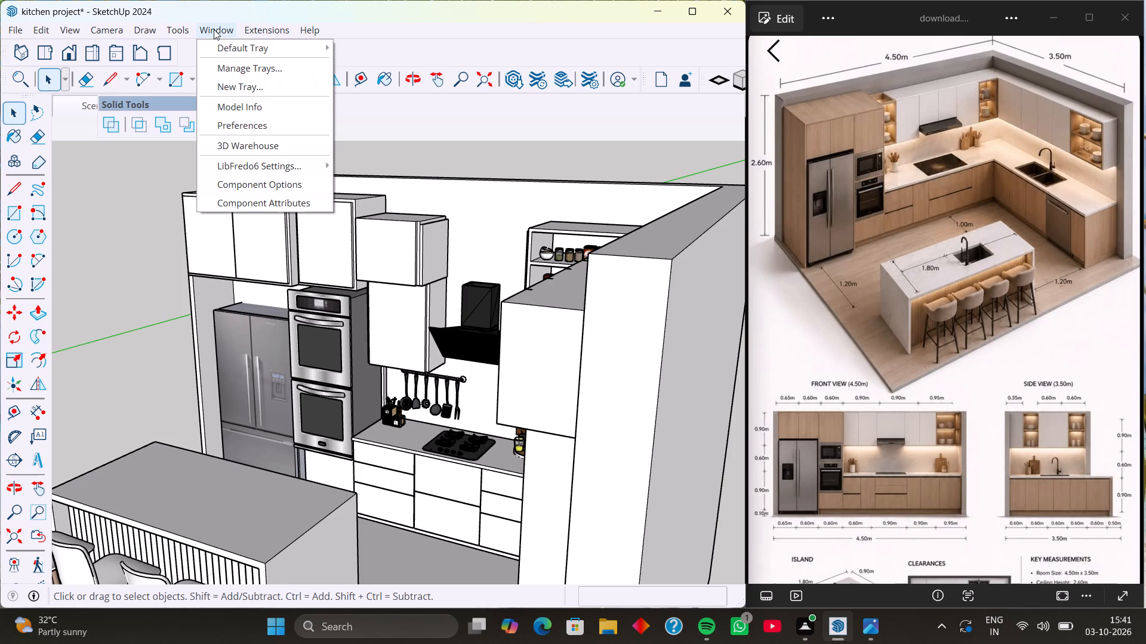
pyautogui.click(250, 144)
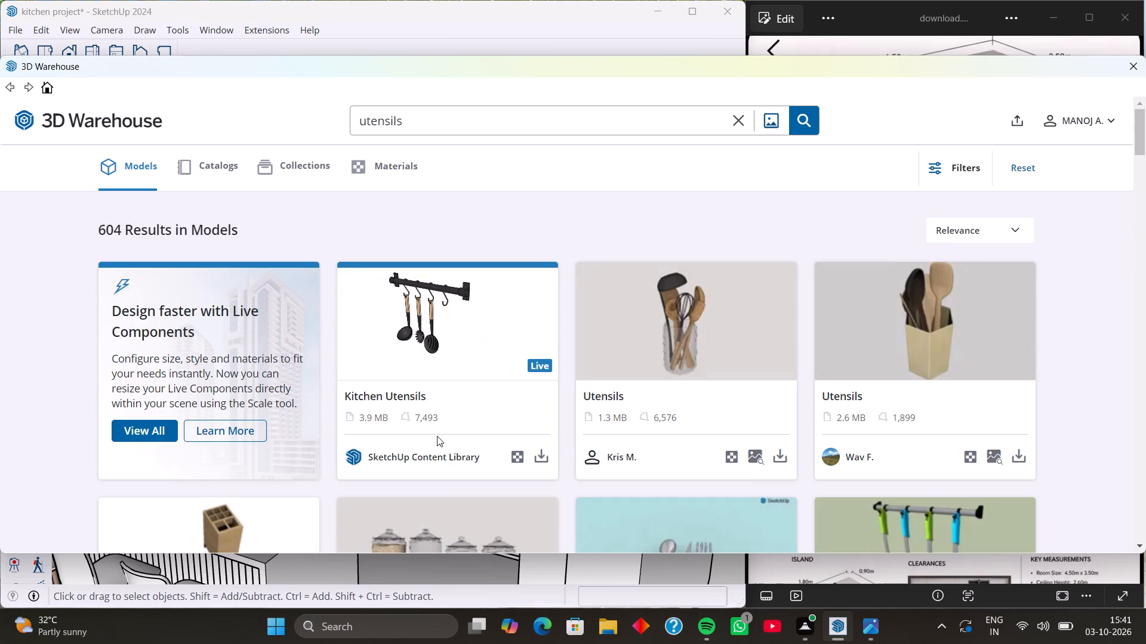
pyautogui.scroll(-5, 716, 407)
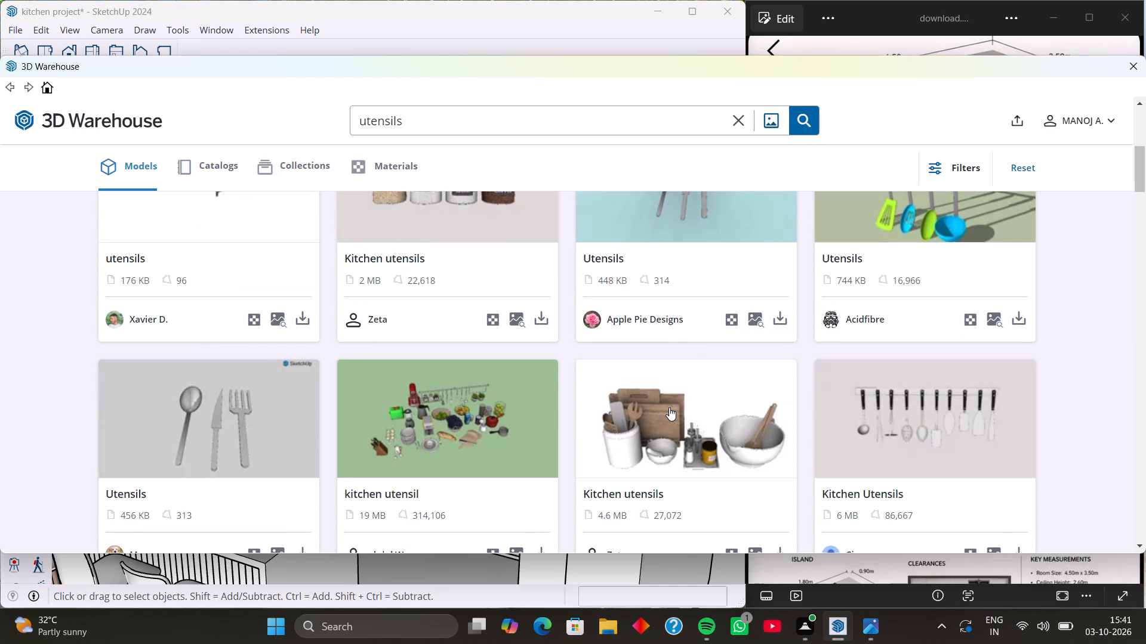
pyautogui.scroll(-3, 546, 425)
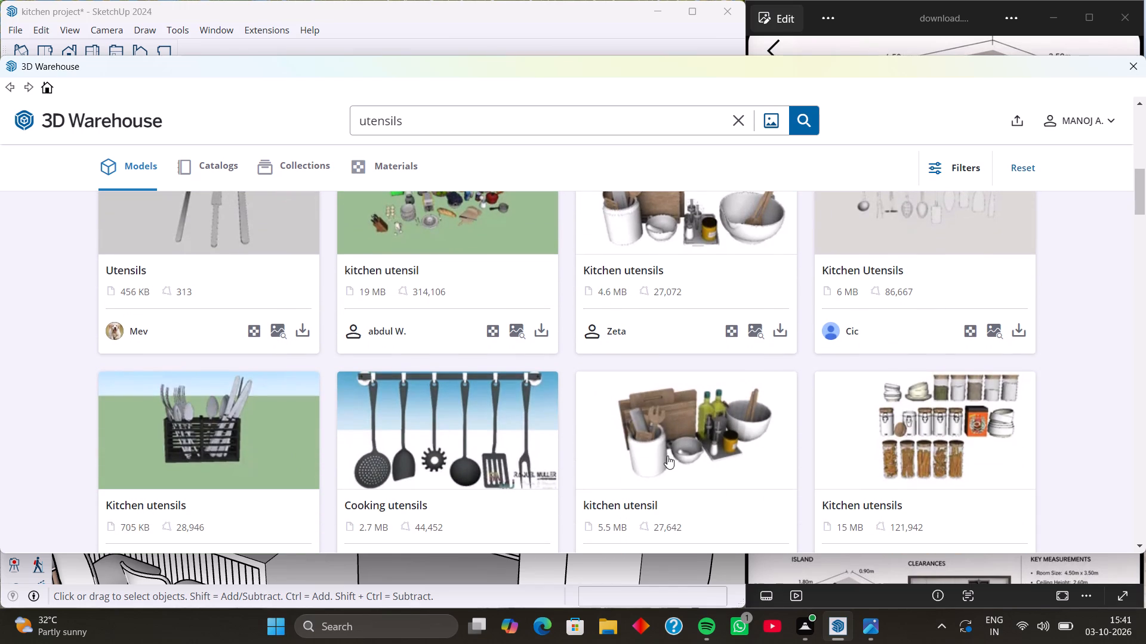
pyautogui.scroll(-3, 666, 456)
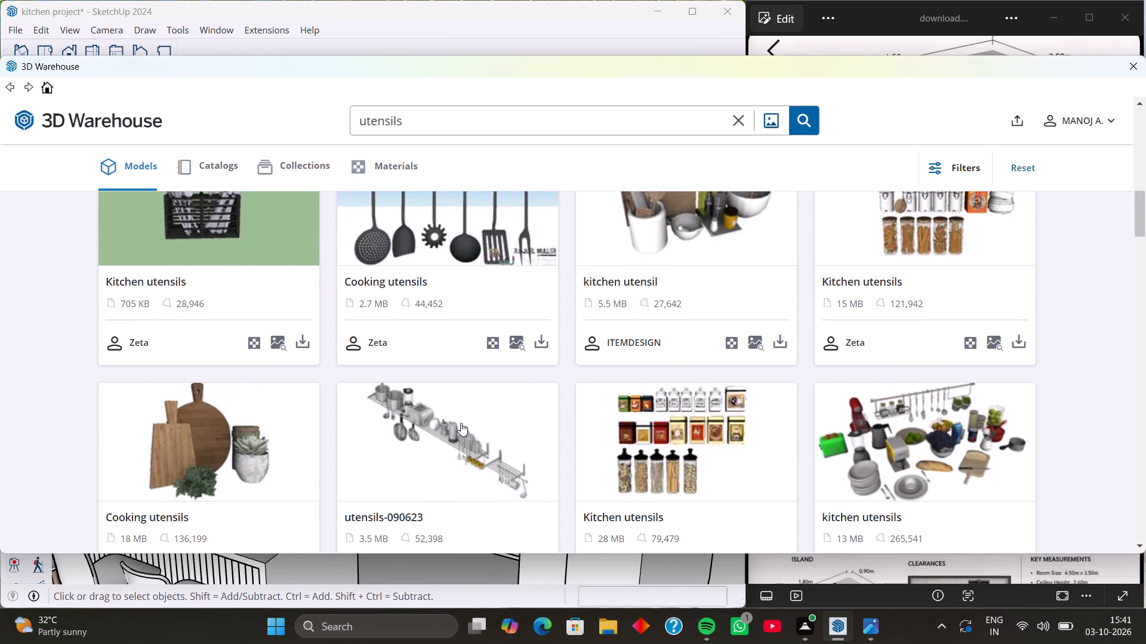
pyautogui.scroll(-3, 448, 431)
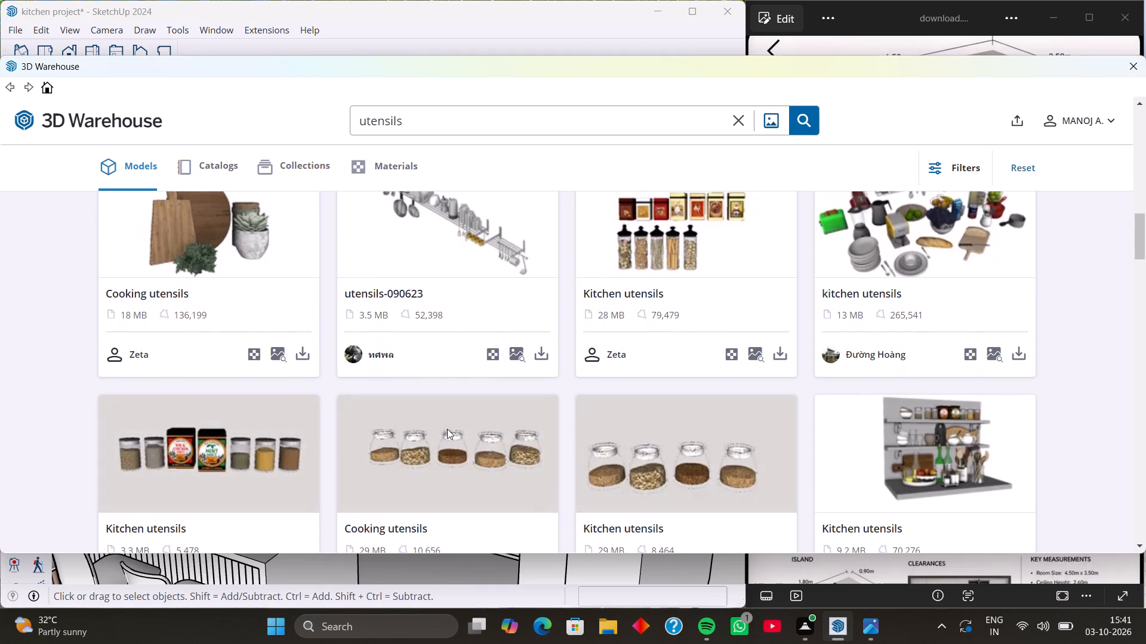
pyautogui.scroll(-3, 384, 432)
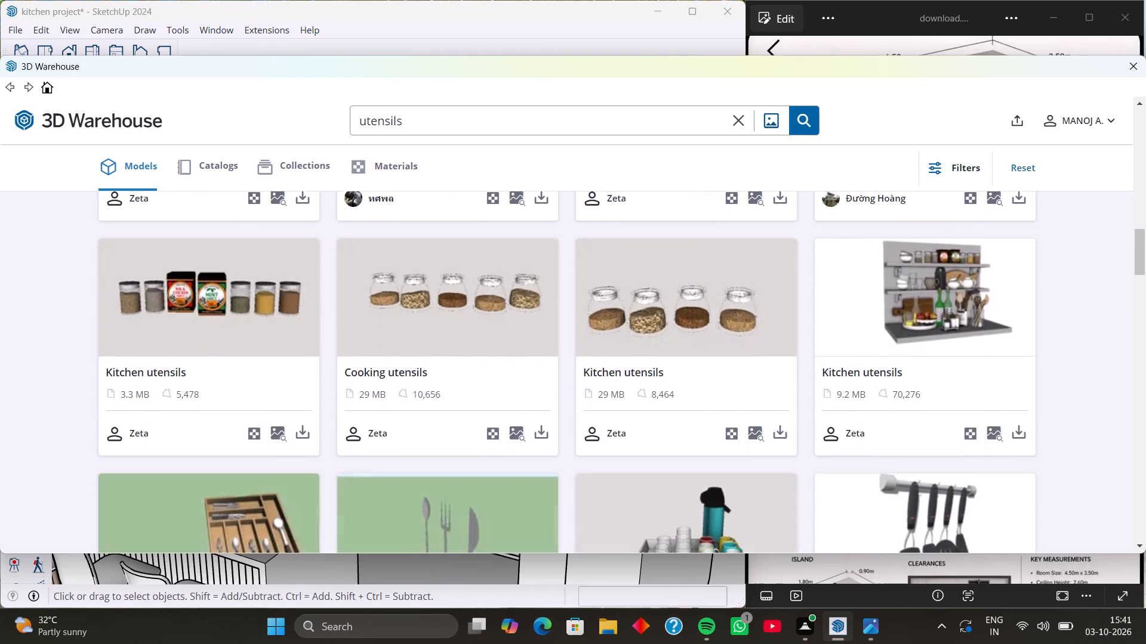
pyautogui.scroll(-2, 384, 432)
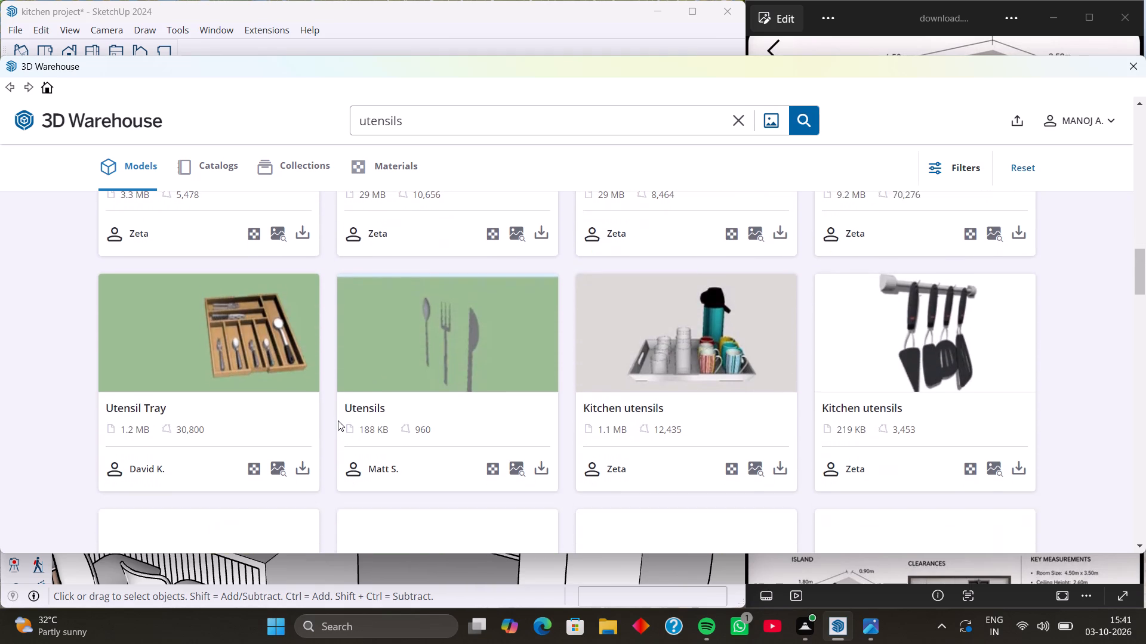
pyautogui.scroll(-2, 338, 420)
pyautogui.scroll(-1, 682, 431)
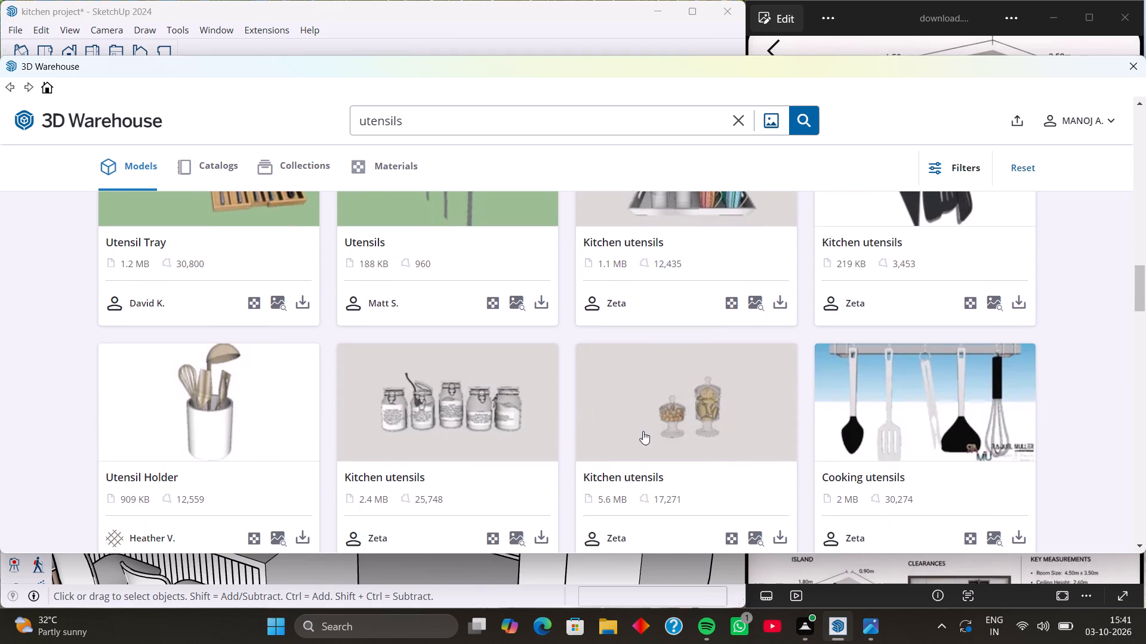
pyautogui.scroll(-2, 643, 431)
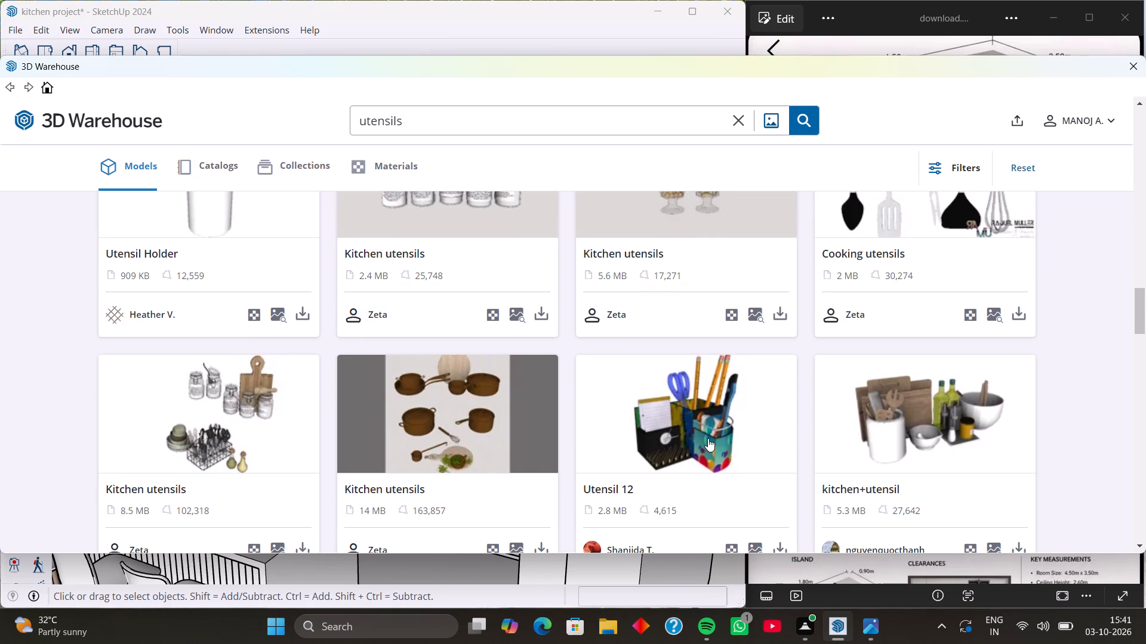
pyautogui.scroll(-2, 708, 438)
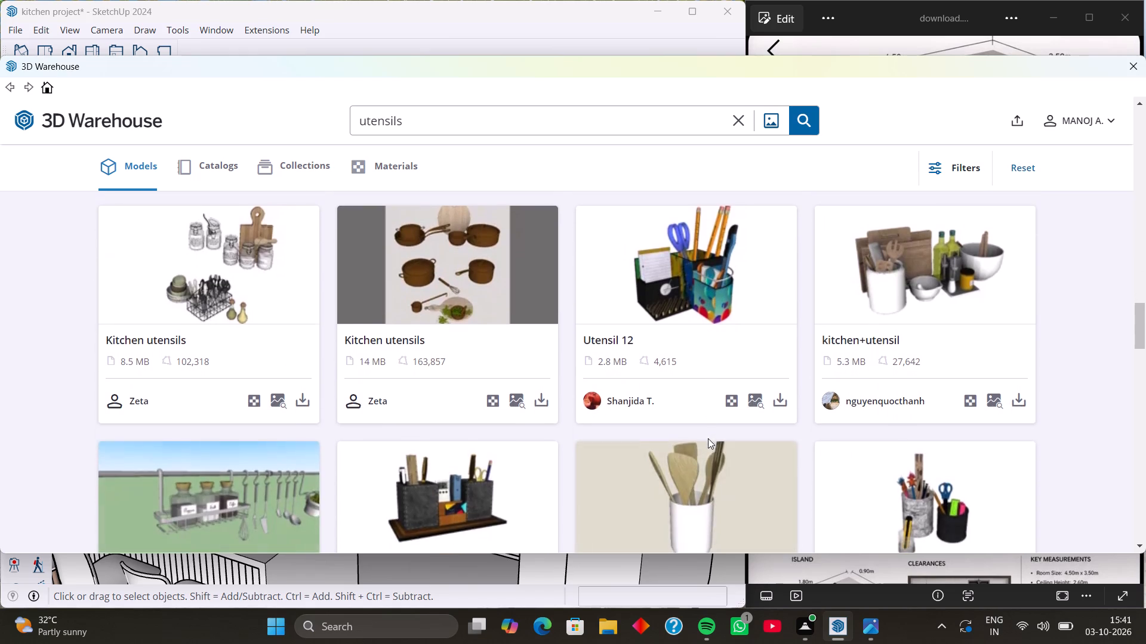
pyautogui.scroll(-3, 708, 438)
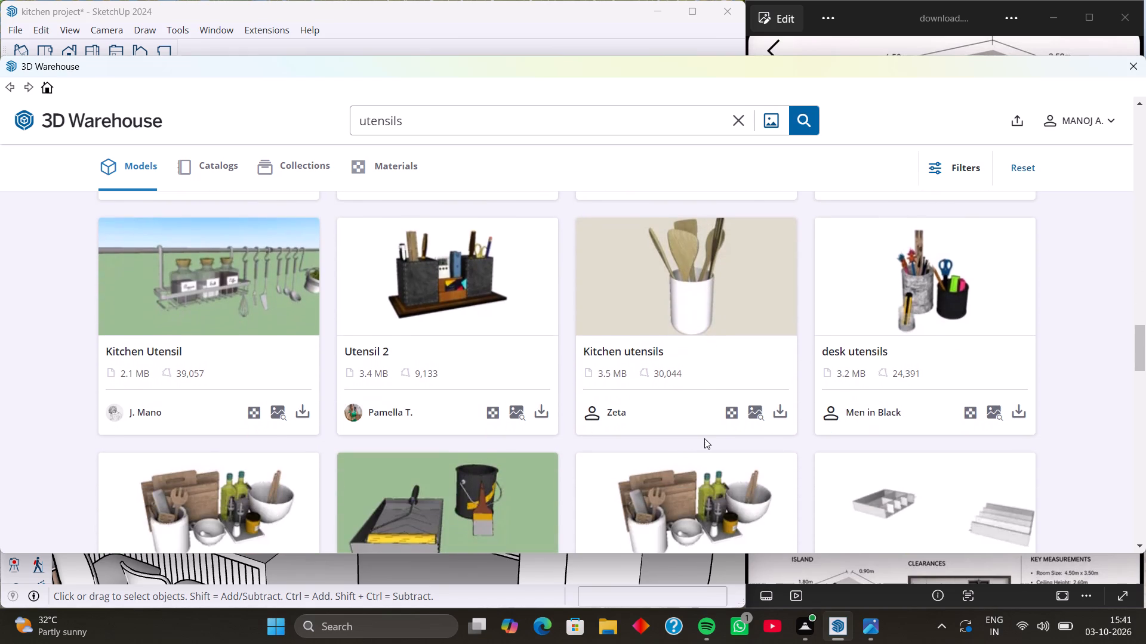
pyautogui.scroll(-6, 570, 413)
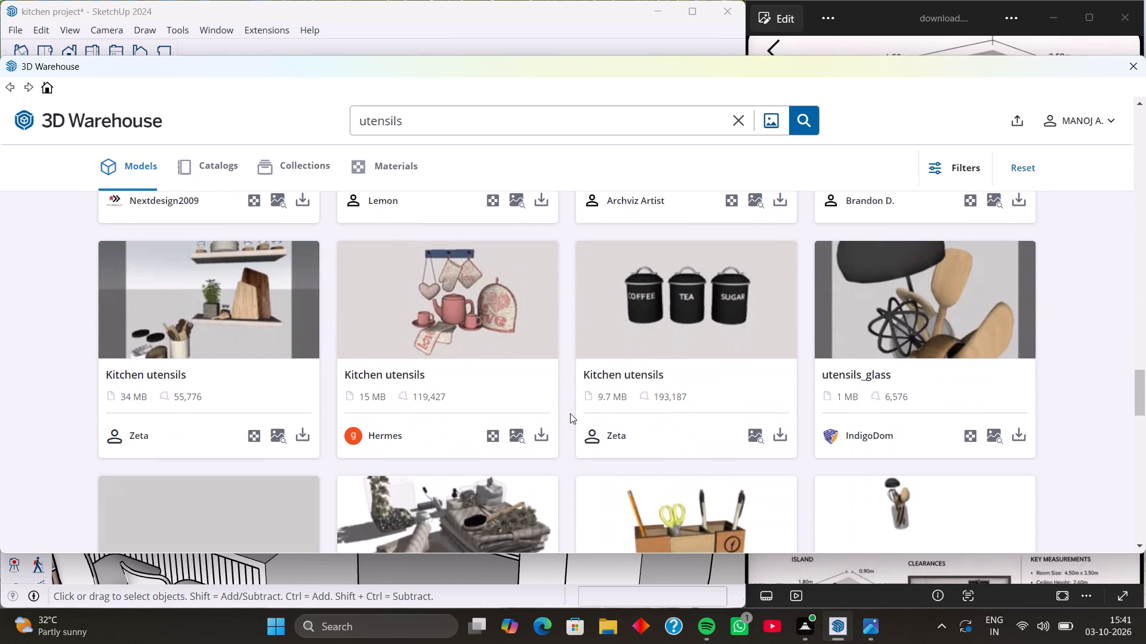
pyautogui.scroll(-6, 570, 413)
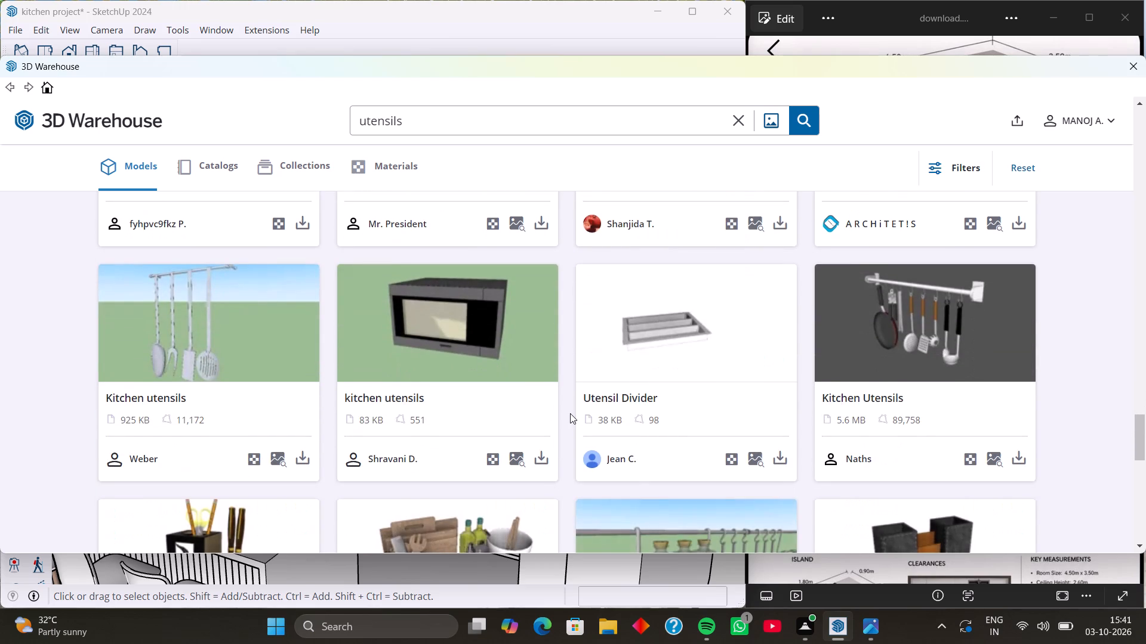
pyautogui.scroll(-6, 570, 413)
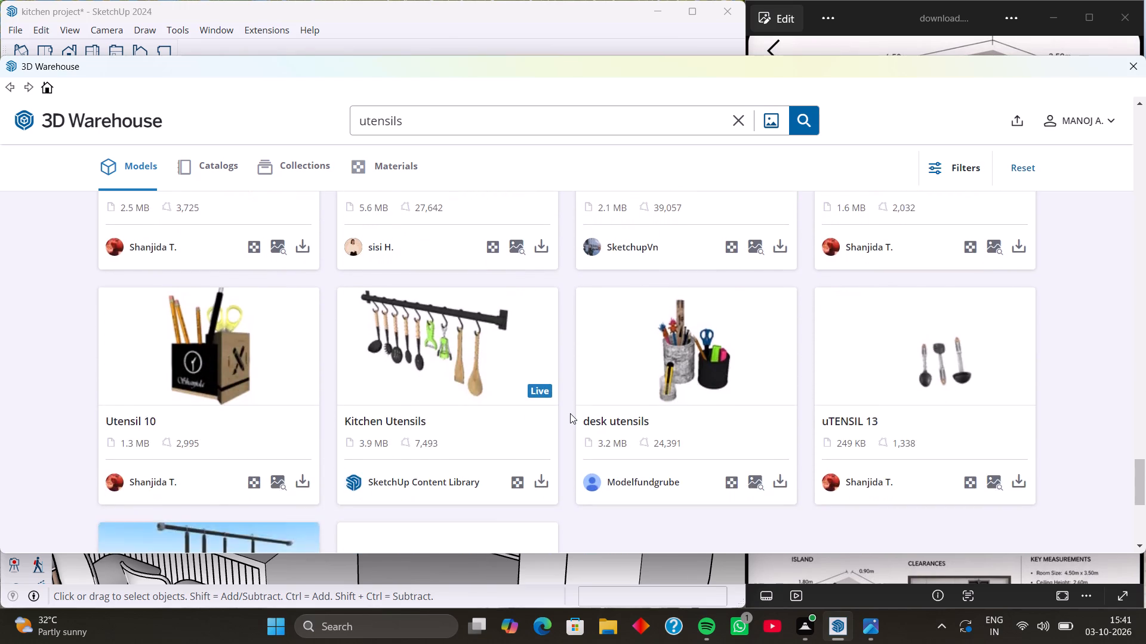
pyautogui.scroll(3, 570, 413)
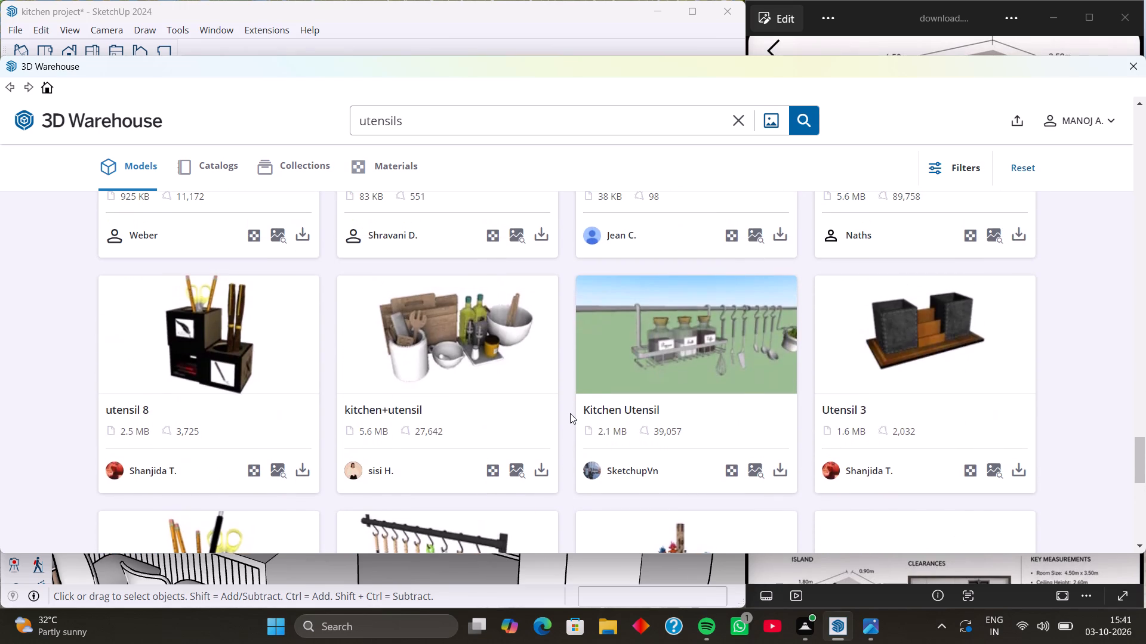
pyautogui.scroll(-3, 570, 413)
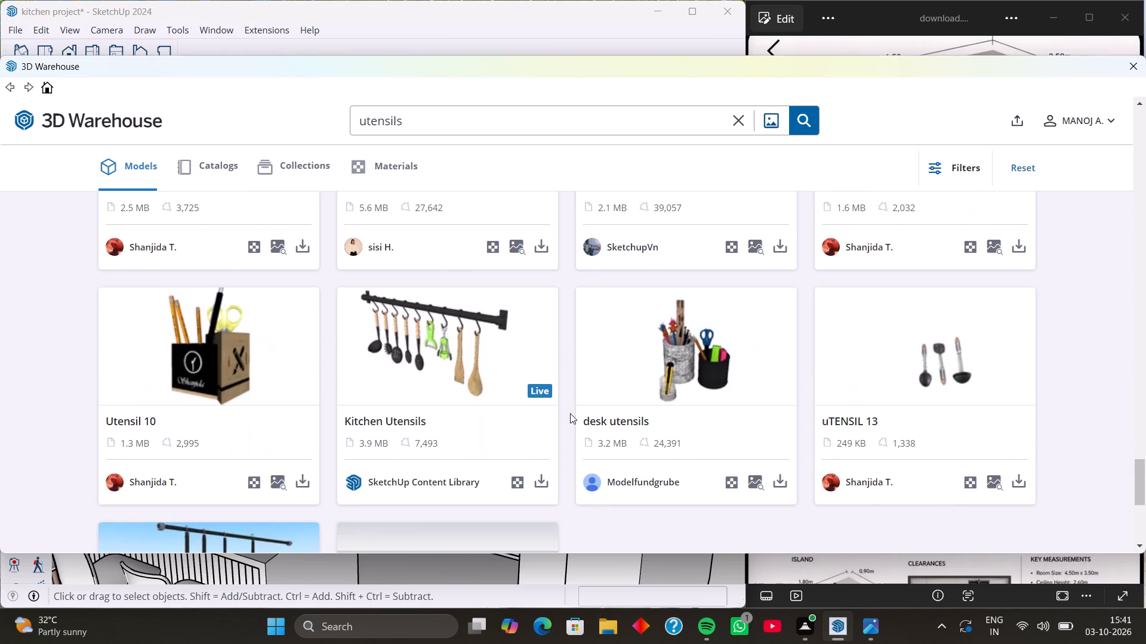
pyautogui.scroll(-4, 570, 413)
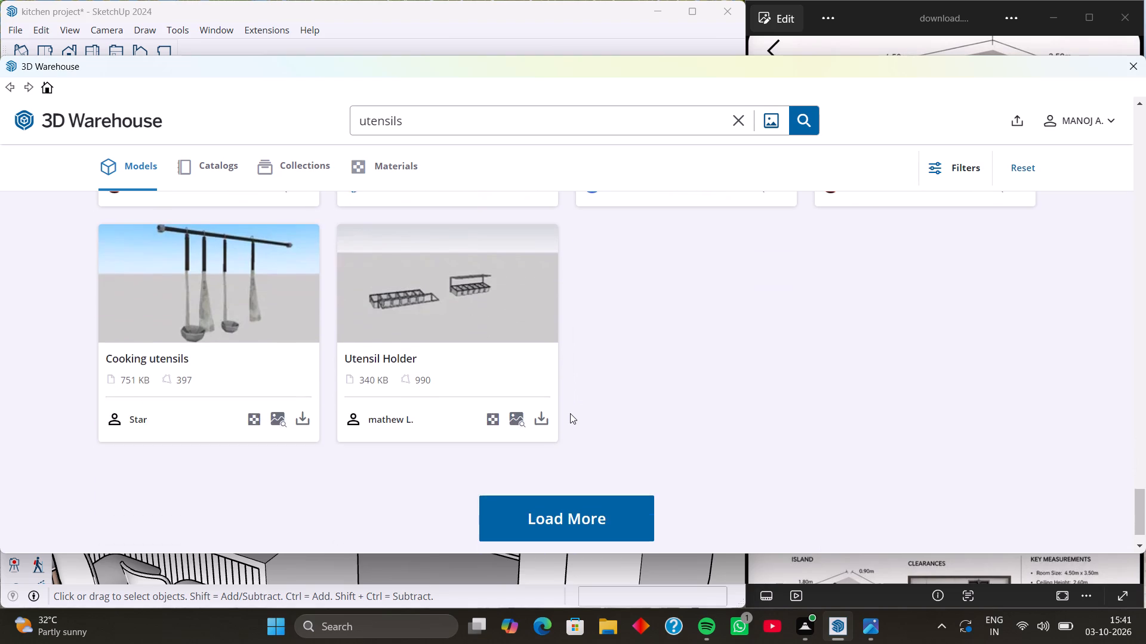
pyautogui.scroll(12, 570, 413)
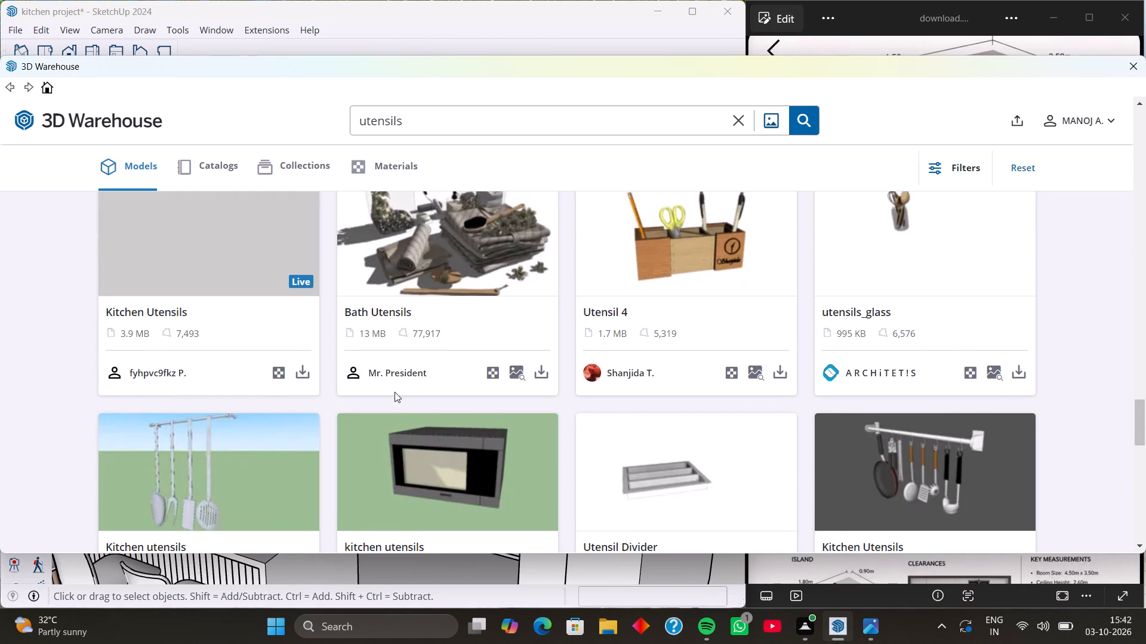
pyautogui.scroll(3, 395, 392)
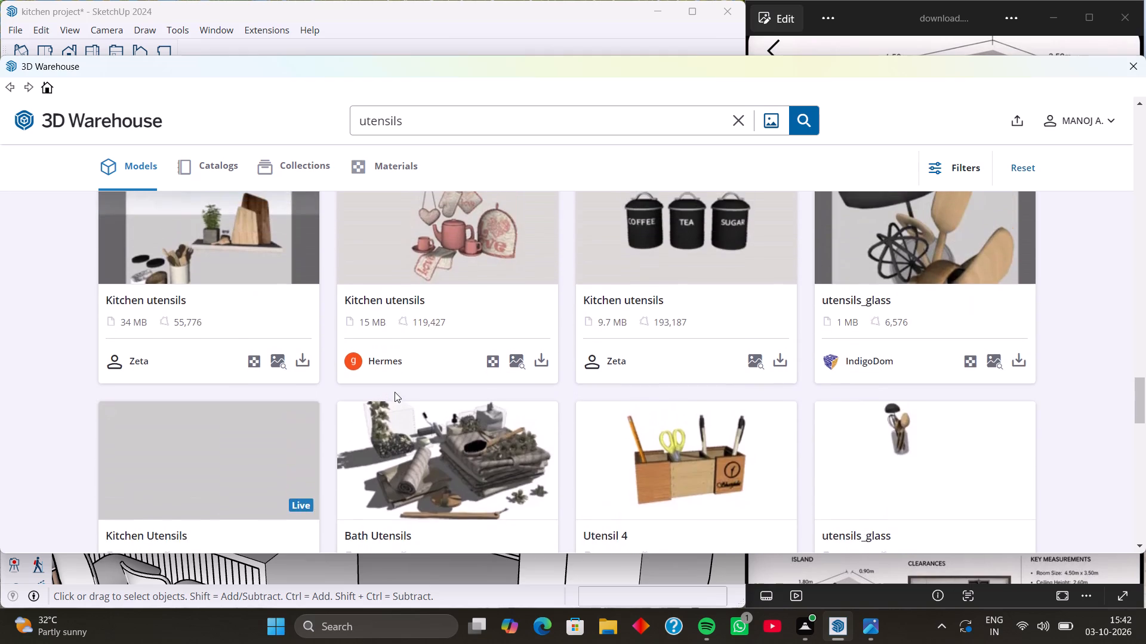
pyautogui.scroll(2, 395, 392)
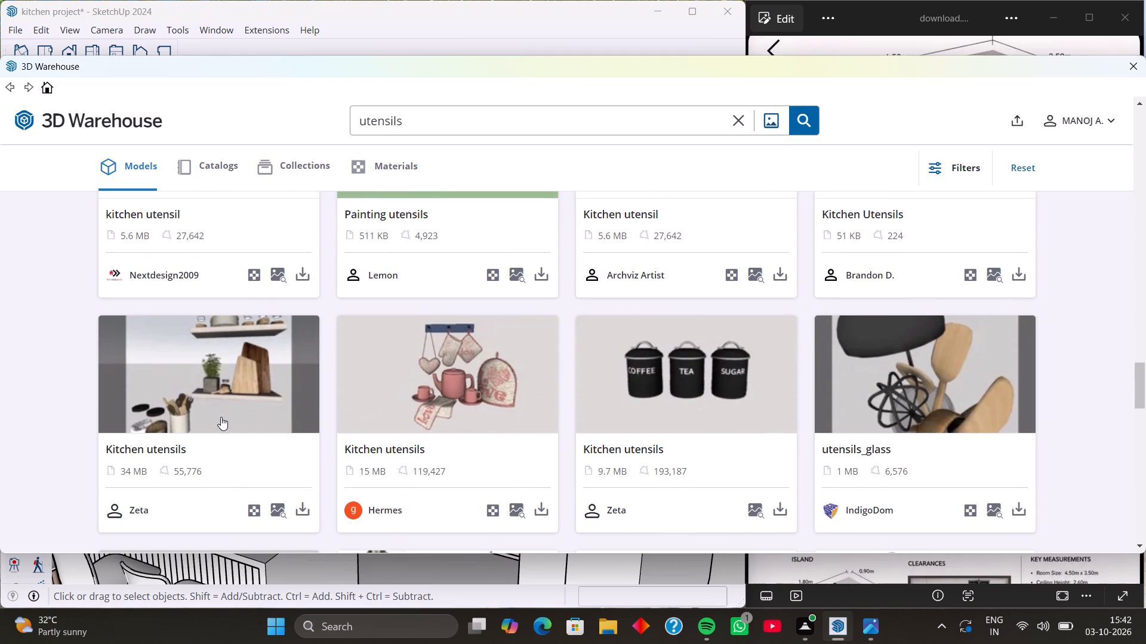
pyautogui.scroll(-1, 225, 414)
pyautogui.scroll(2, 255, 337)
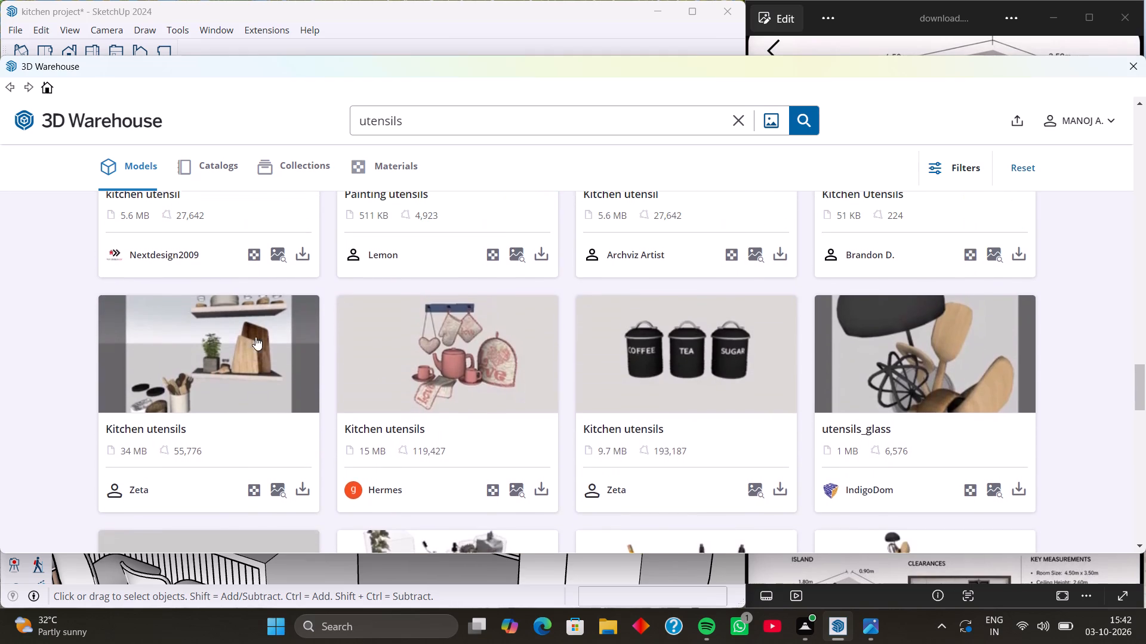
pyautogui.scroll(4, 255, 337)
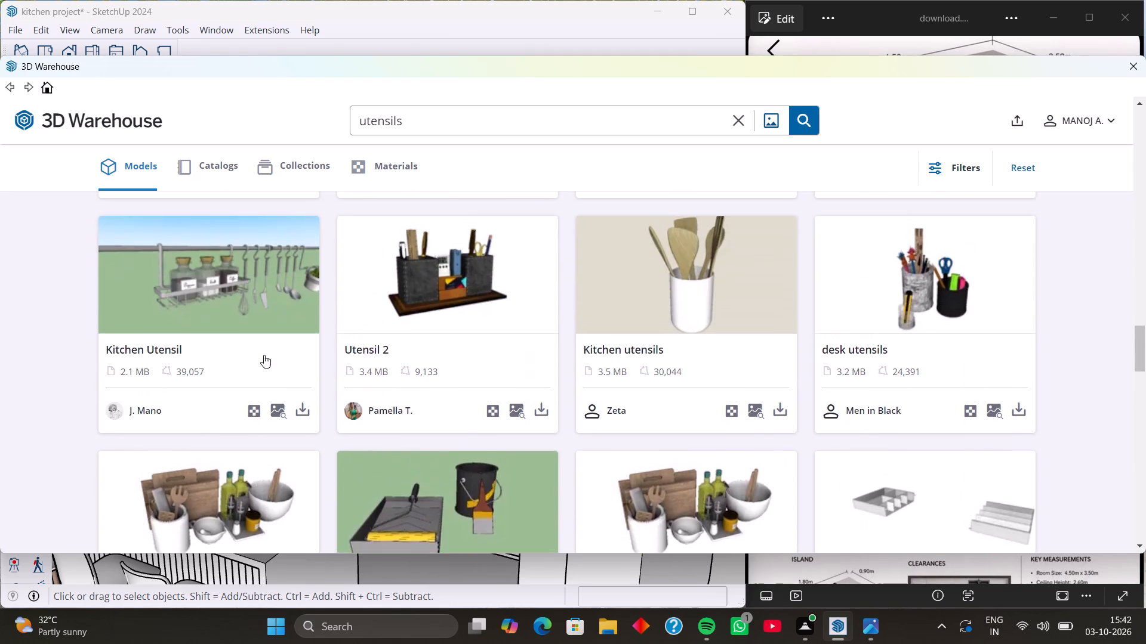
pyautogui.scroll(4, 264, 355)
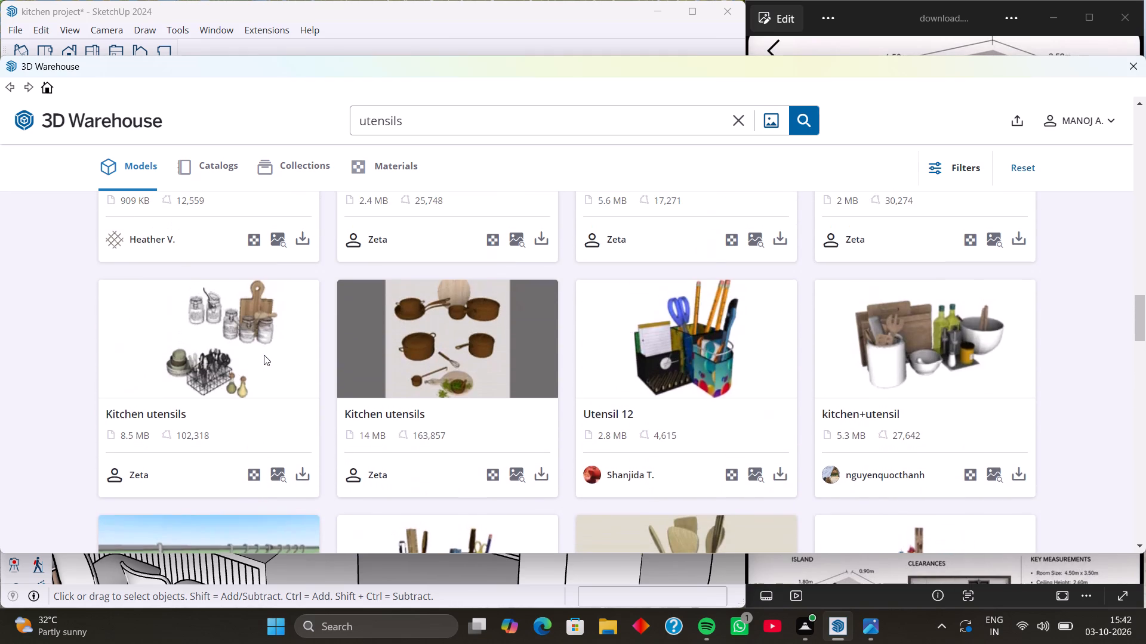
# Import the 705 KB Kitchen utensils model of cutlery in a black basket and place it on the countertop corner beside the wooden utensils.
pyautogui.scroll(6, 264, 355)
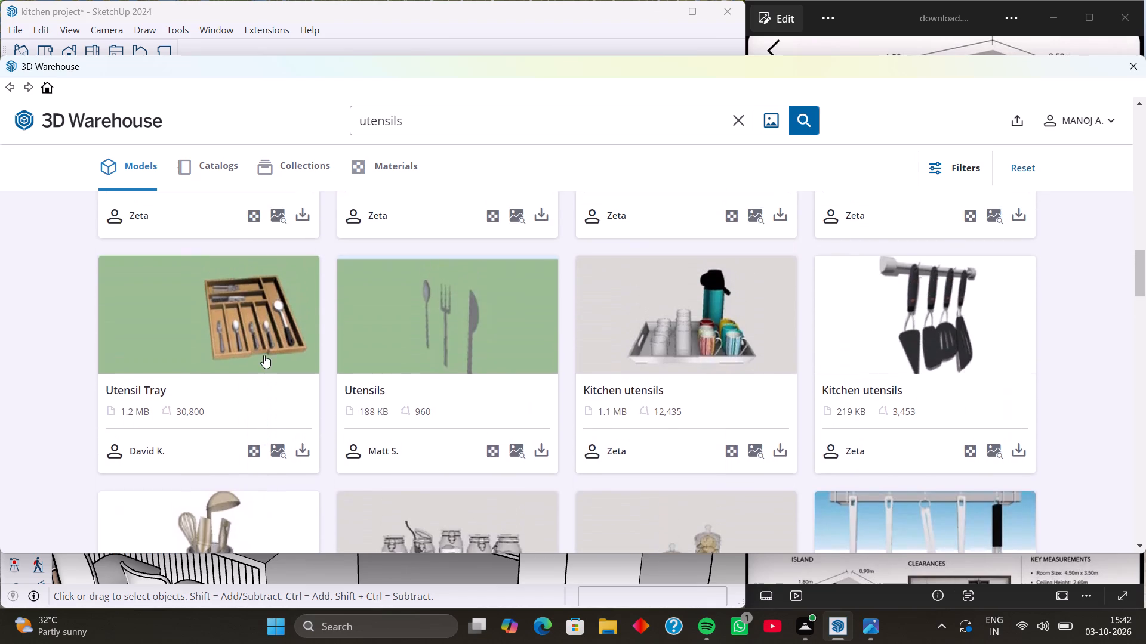
pyautogui.scroll(9, 264, 355)
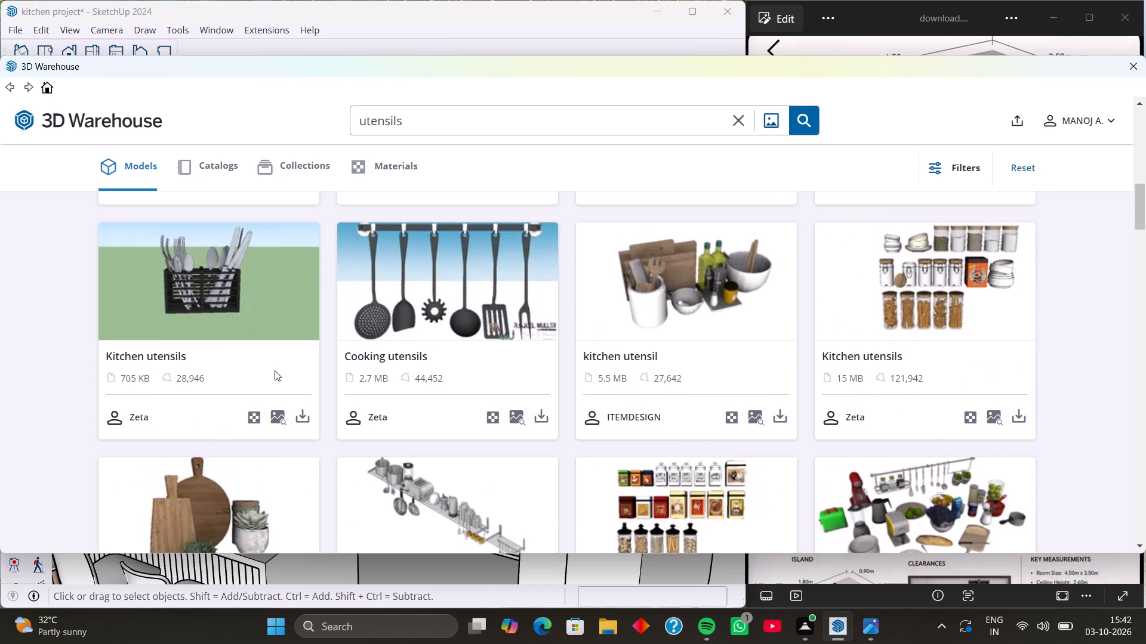
pyautogui.scroll(3, 270, 371)
pyautogui.scroll(-3, 268, 373)
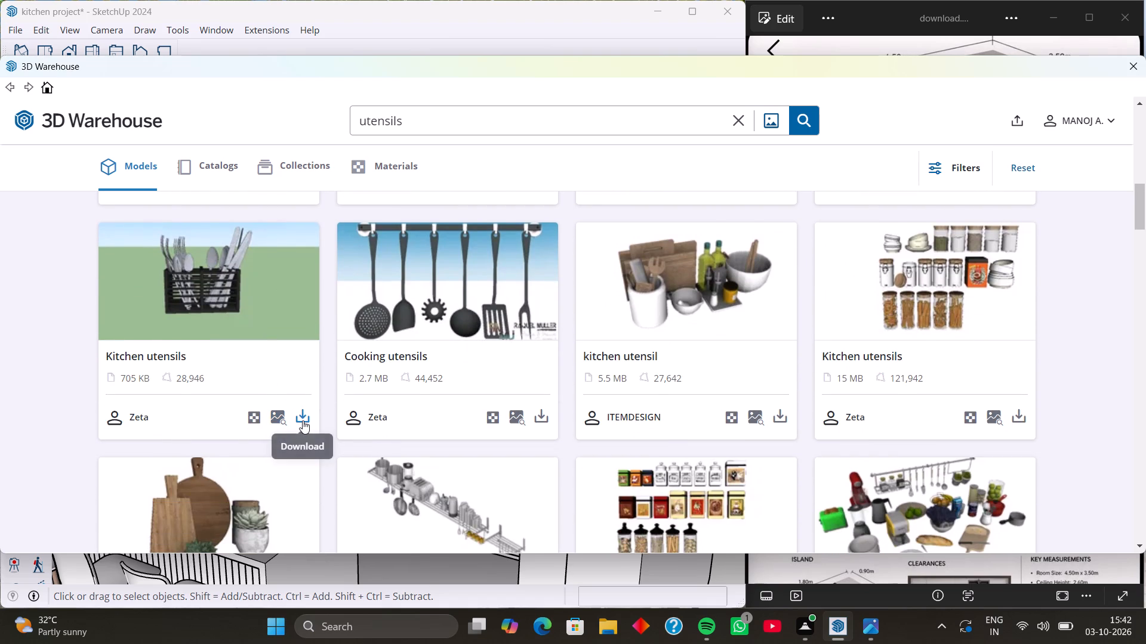
pyautogui.click(303, 420)
pyautogui.click(537, 323)
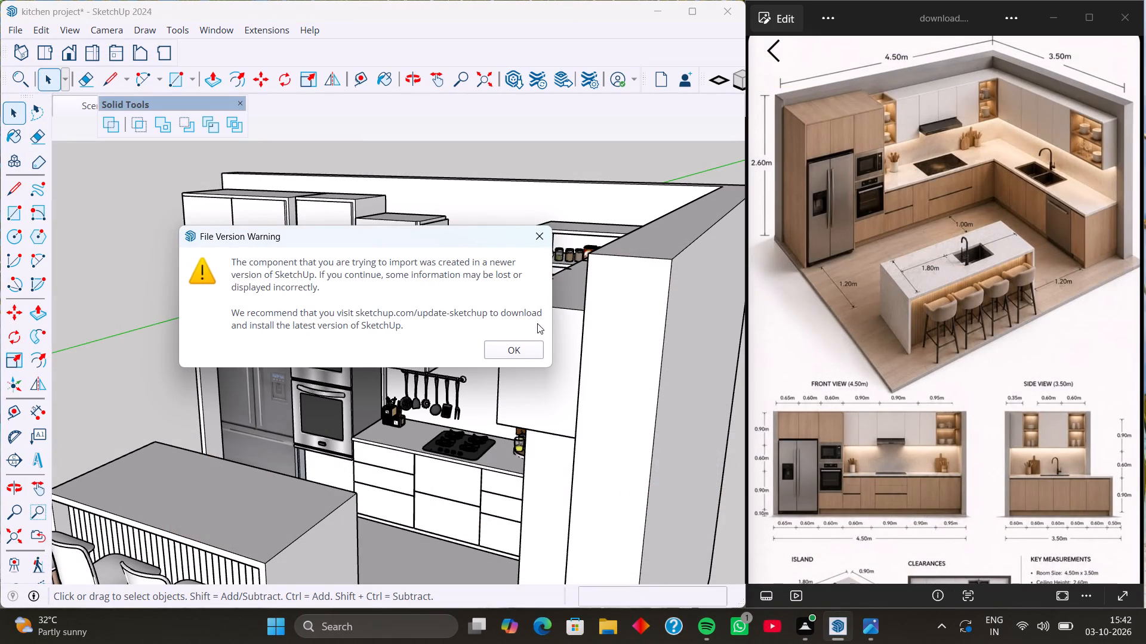
pyautogui.click(528, 352)
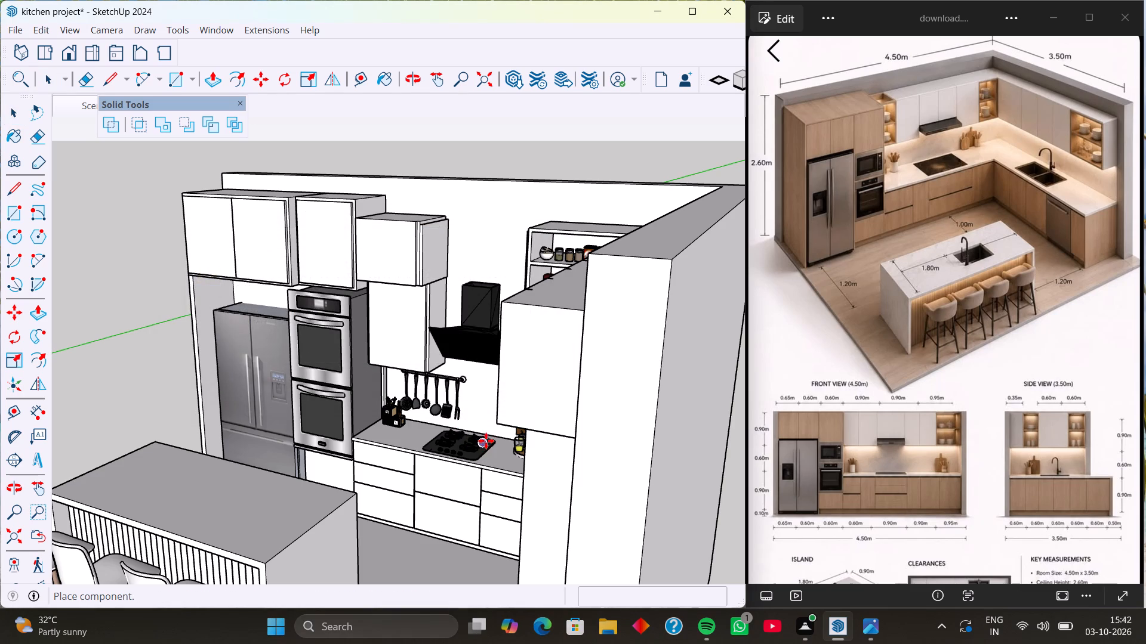
pyautogui.moveTo(486, 441); pyautogui.dragTo(589, 454, button='middle')
pyautogui.scroll(4, 479, 431)
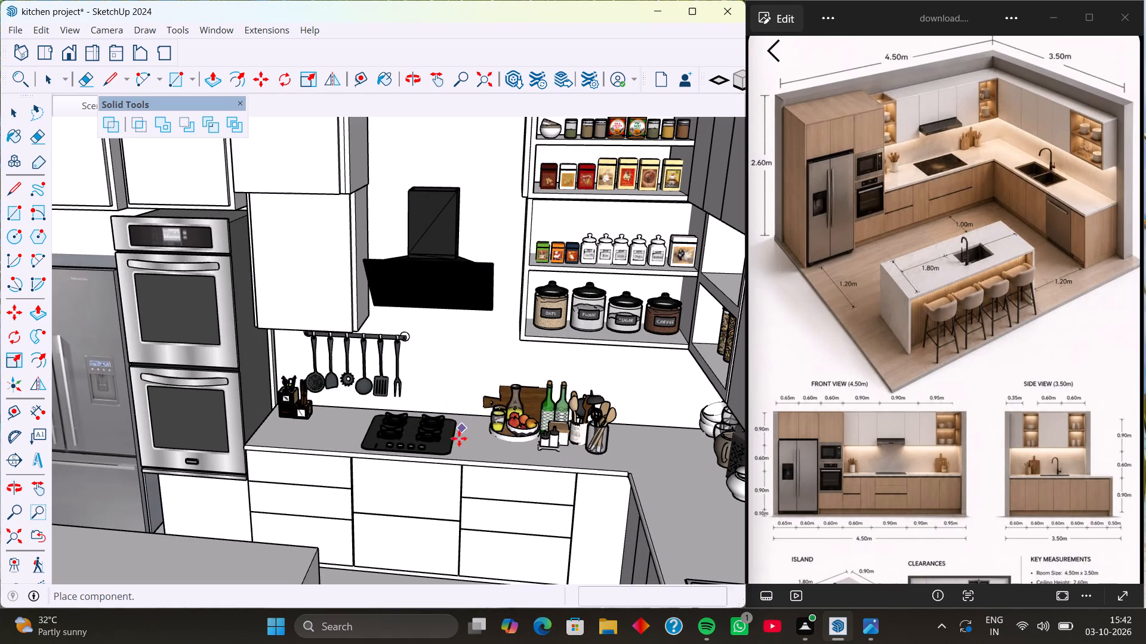
pyautogui.scroll(-13, 457, 442)
pyautogui.scroll(-5, 577, 416)
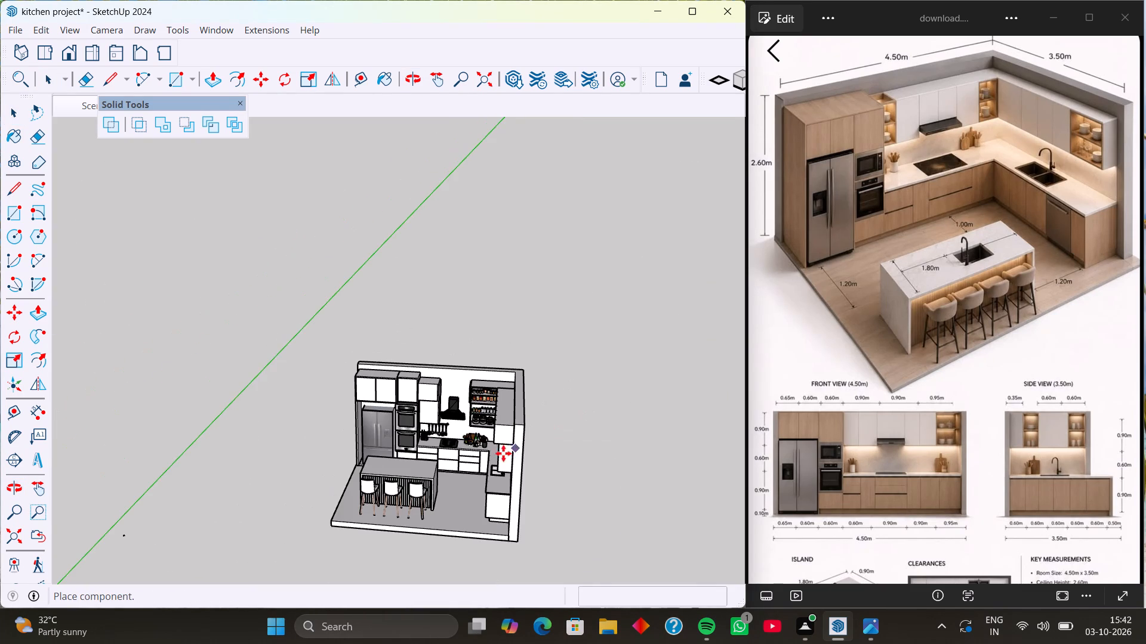
pyautogui.scroll(13, 483, 454)
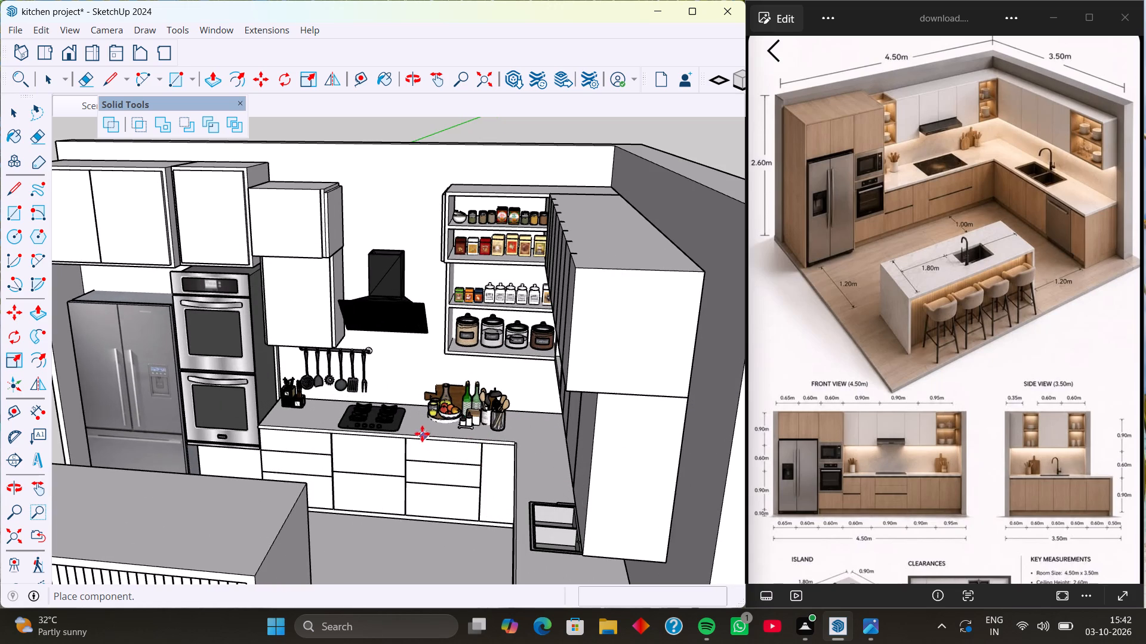
pyautogui.click(560, 496)
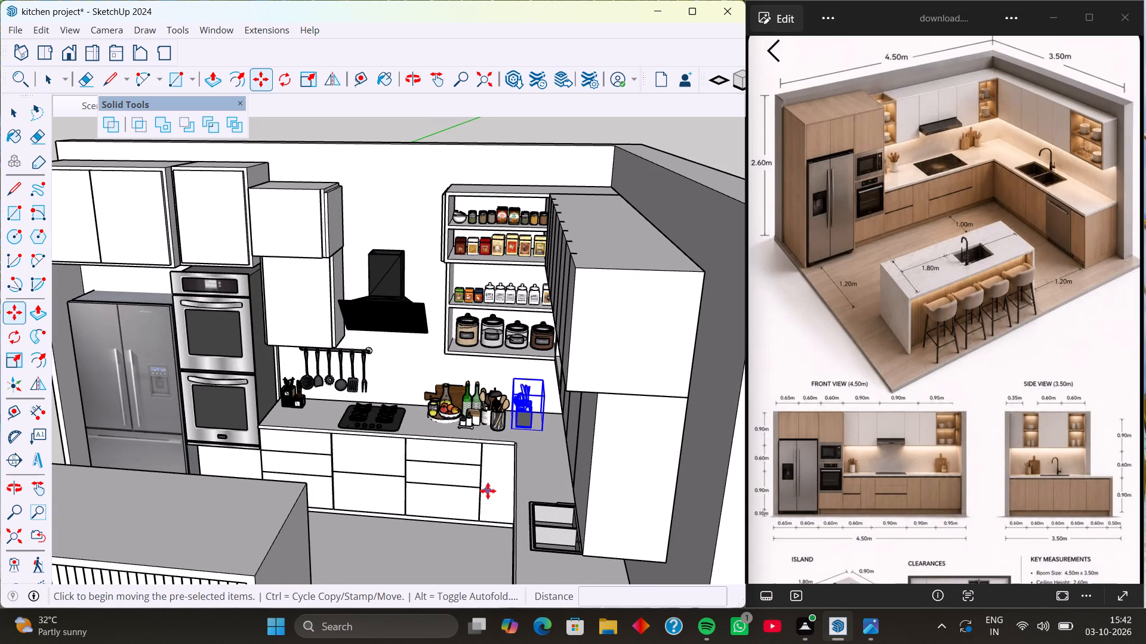
pyautogui.press('space')
pyautogui.scroll(-5, 444, 451)
pyautogui.click(631, 529)
# Examine the furnished countertop and shelves from wider, angled views of the kitchen.
pyautogui.scroll(-2, 417, 473)
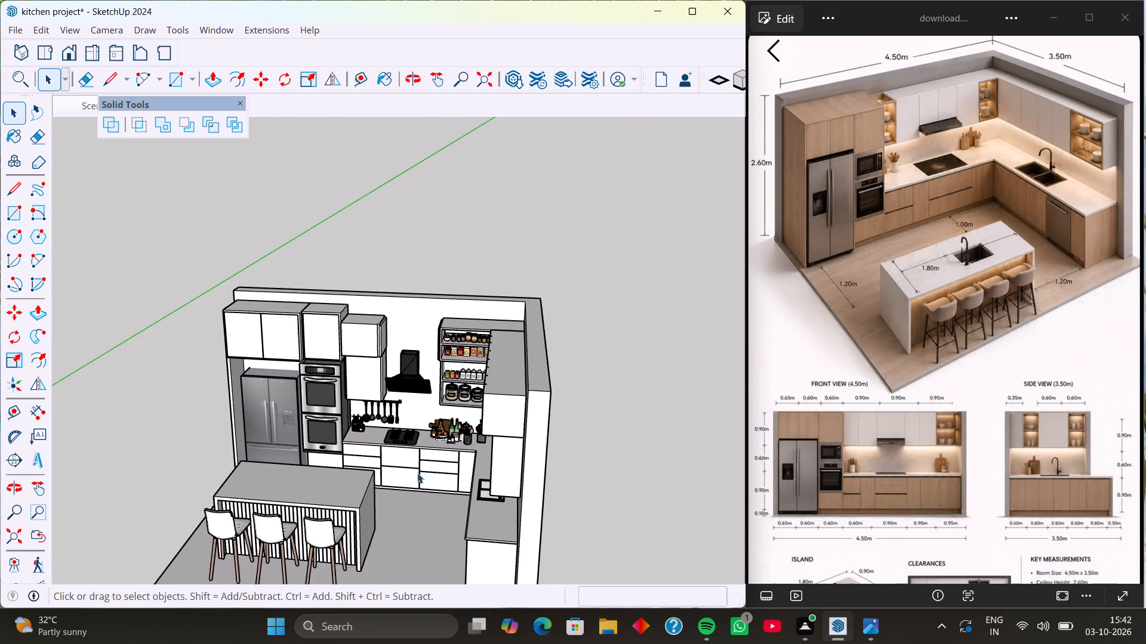
pyautogui.moveTo(417, 473); pyautogui.dragTo(564, 498, button='middle')
pyautogui.moveTo(495, 513); pyautogui.dragTo(576, 528, button='middle')
pyautogui.scroll(2, 521, 441)
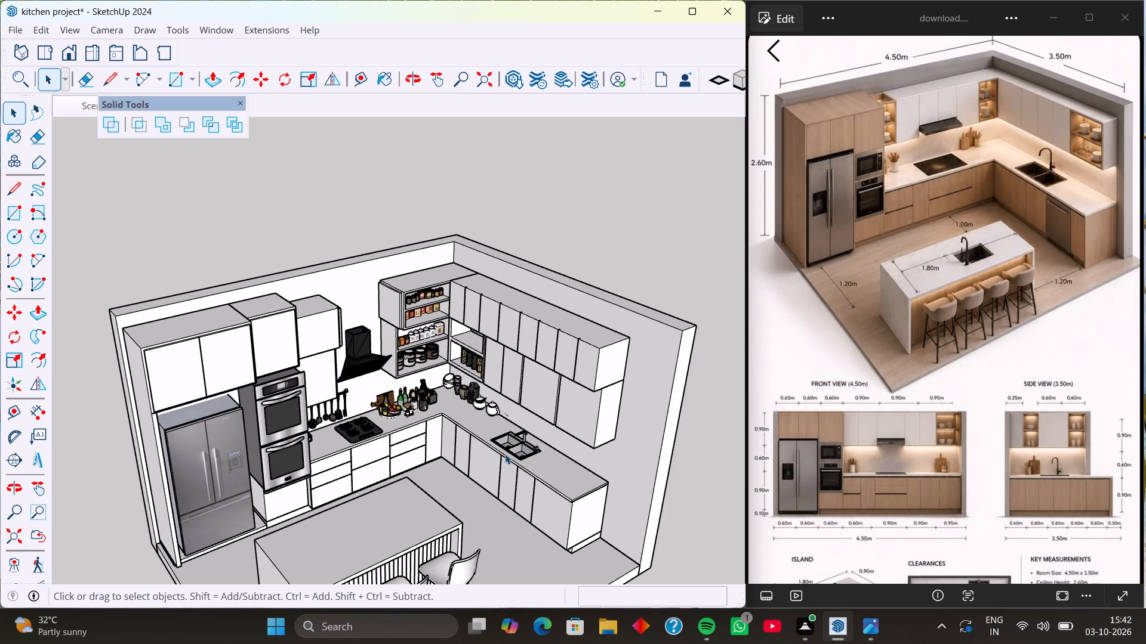
pyautogui.moveTo(505, 454); pyautogui.dragTo(473, 452, button='middle')
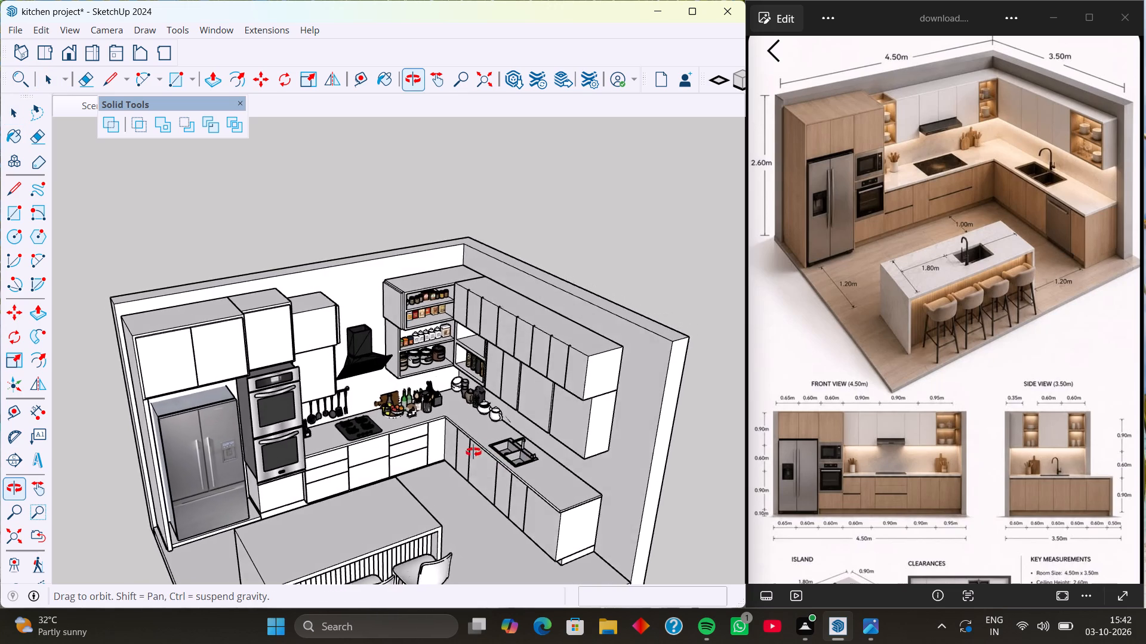
pyautogui.moveTo(473, 452); pyautogui.dragTo(442, 448, button='middle')
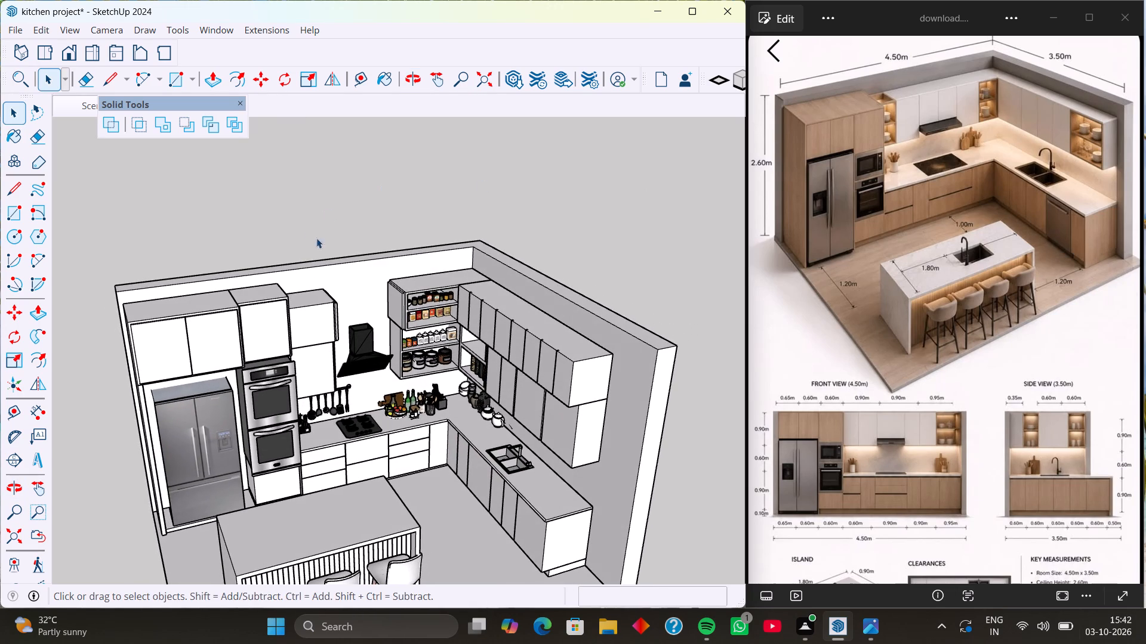
# Reopen 3D Warehouse and browse through the utensils models for further kitchen accessories, then close it.
pyautogui.click(211, 27)
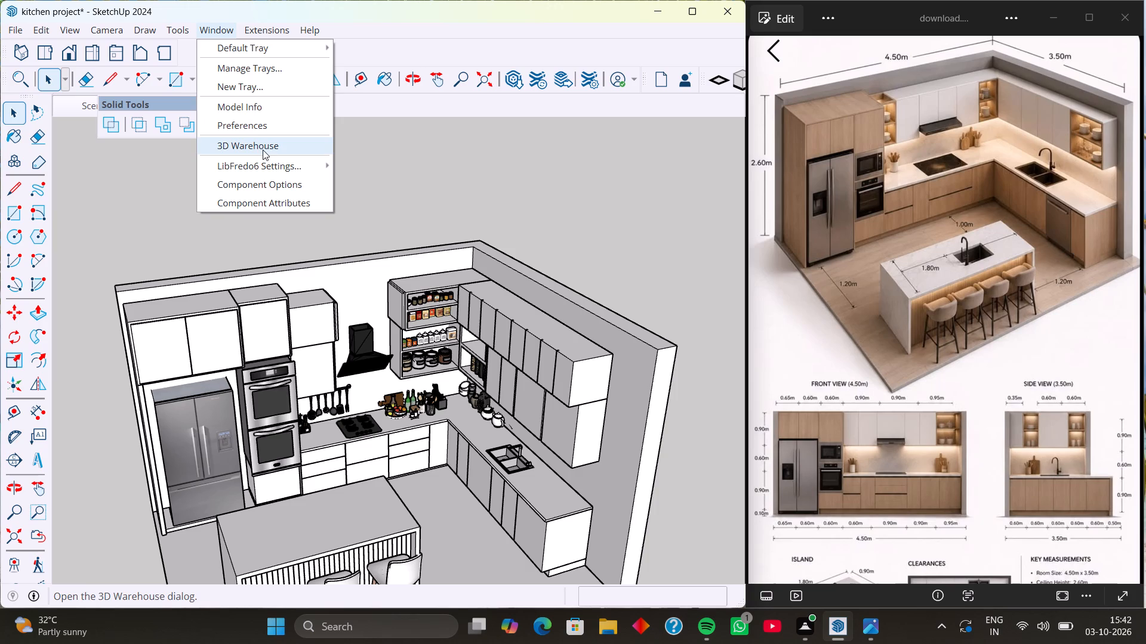
pyautogui.click(263, 150)
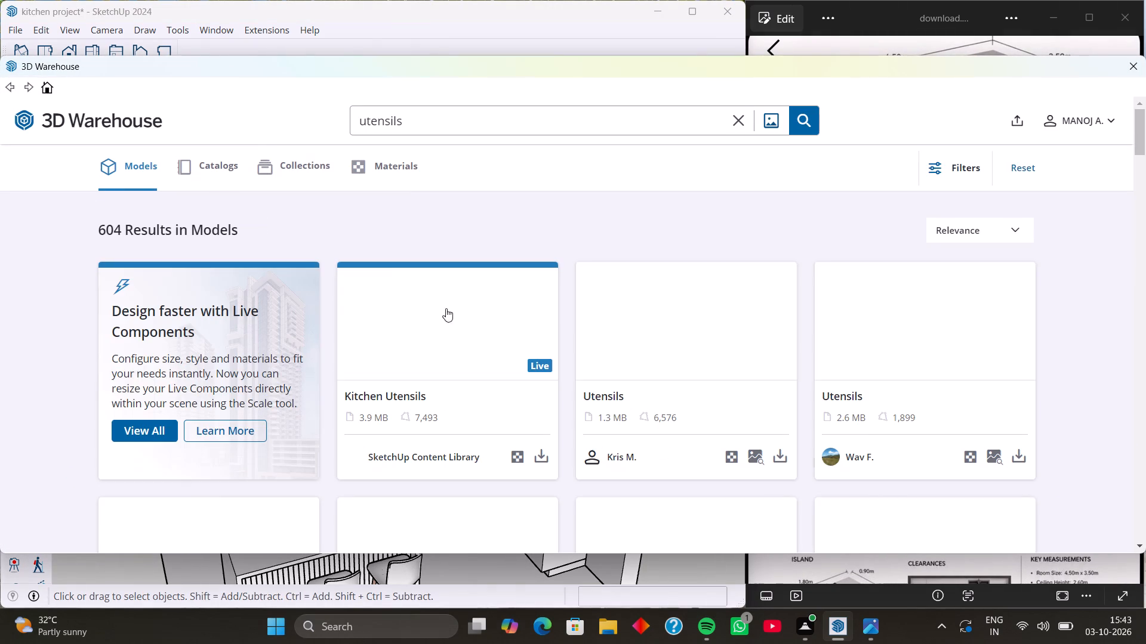
pyautogui.scroll(-5, 673, 347)
pyautogui.scroll(-2, 541, 347)
pyautogui.scroll(-5, 673, 354)
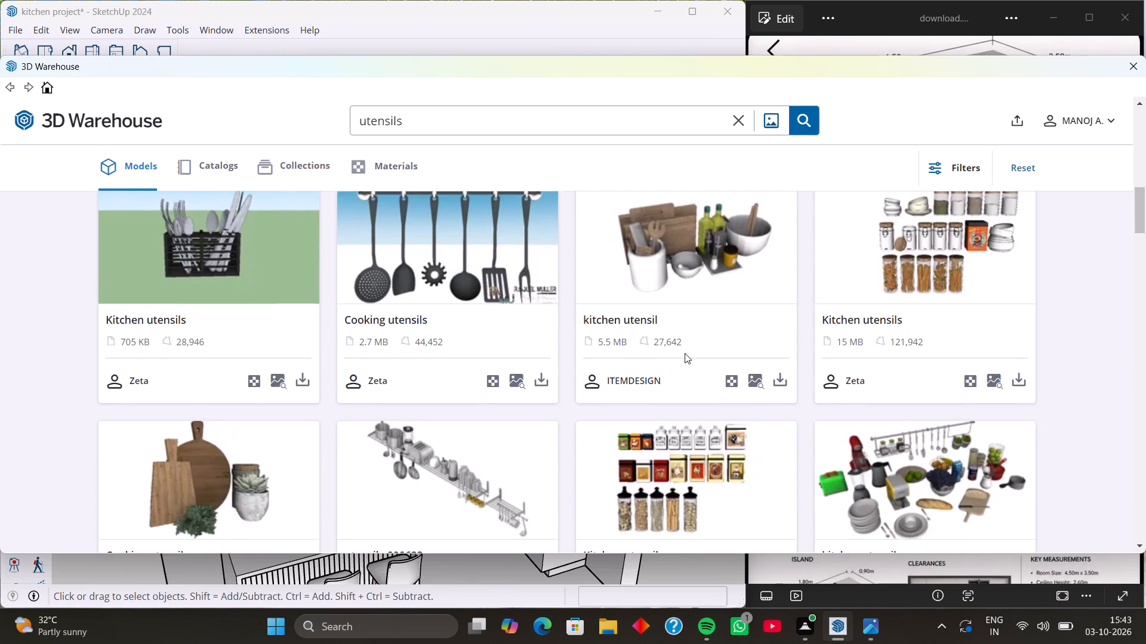
pyautogui.scroll(-3, 685, 353)
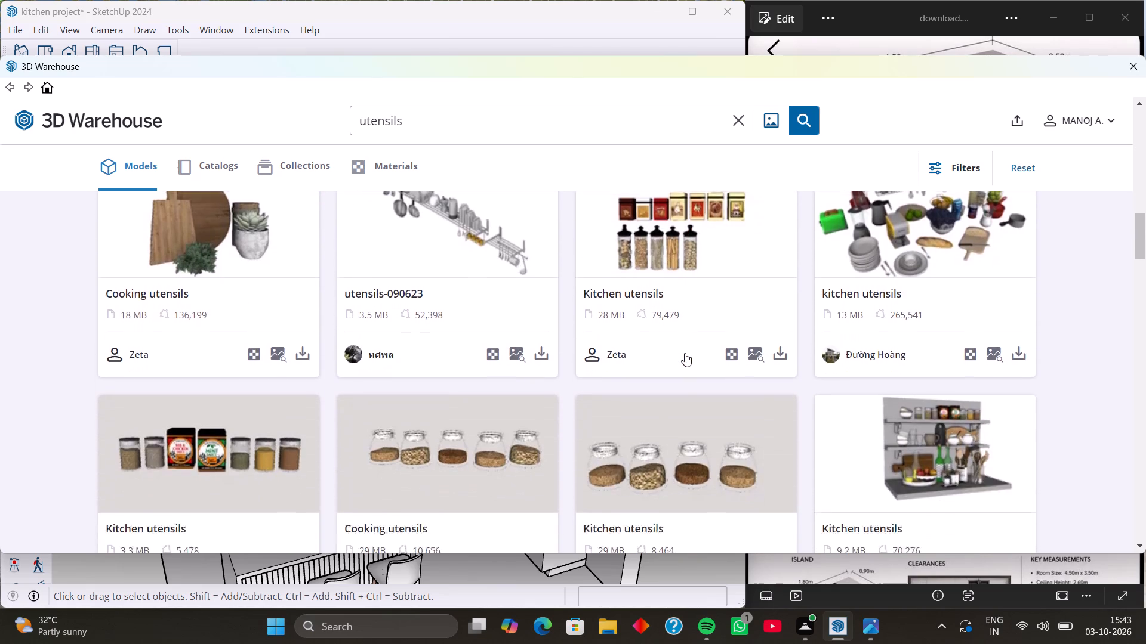
pyautogui.scroll(-6, 685, 353)
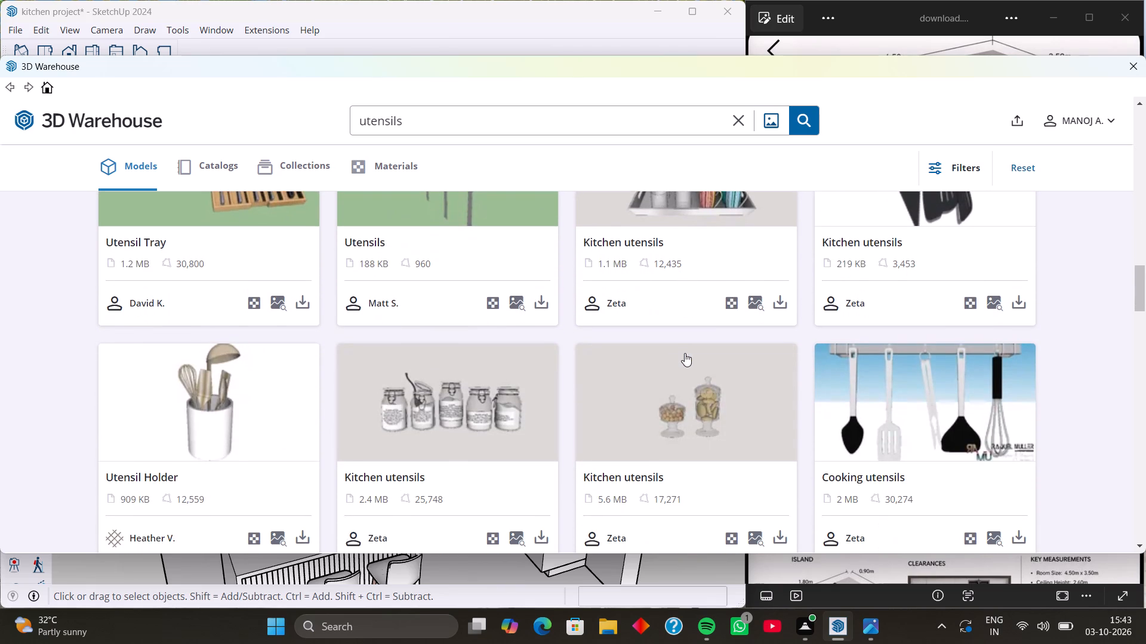
pyautogui.scroll(-6, 685, 353)
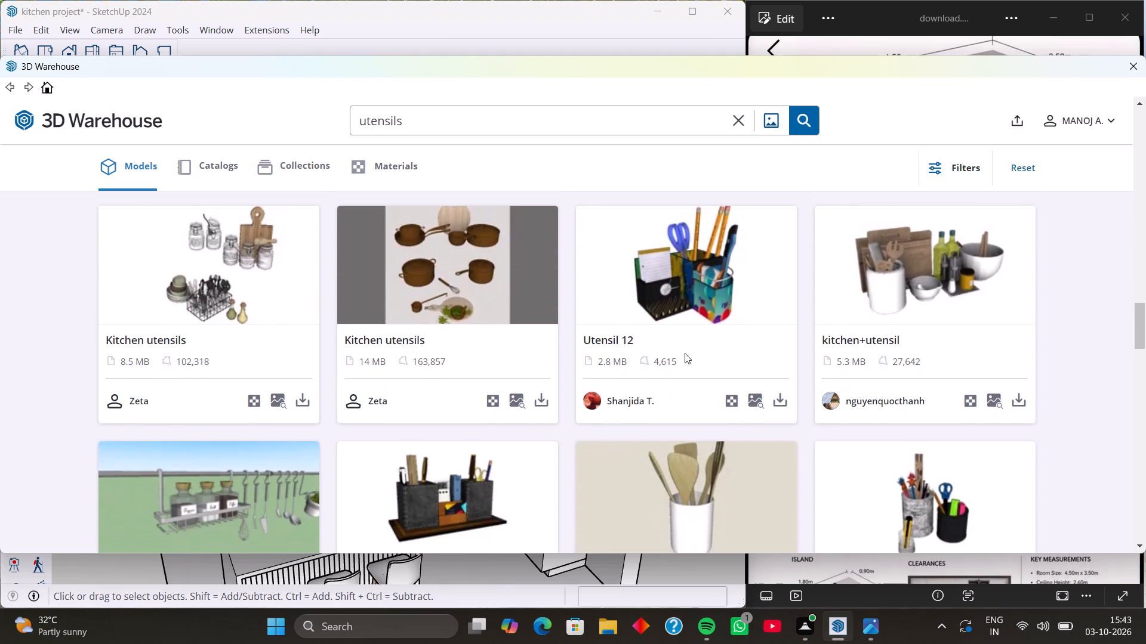
pyautogui.scroll(-3, 685, 353)
pyautogui.scroll(5, 685, 353)
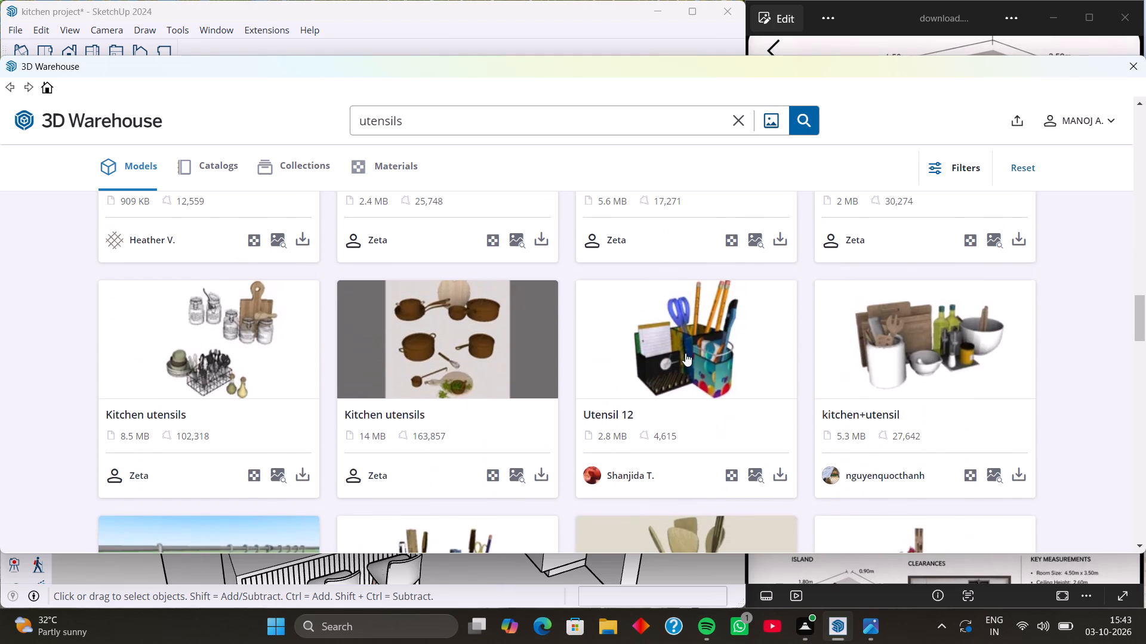
pyautogui.scroll(-1, 685, 353)
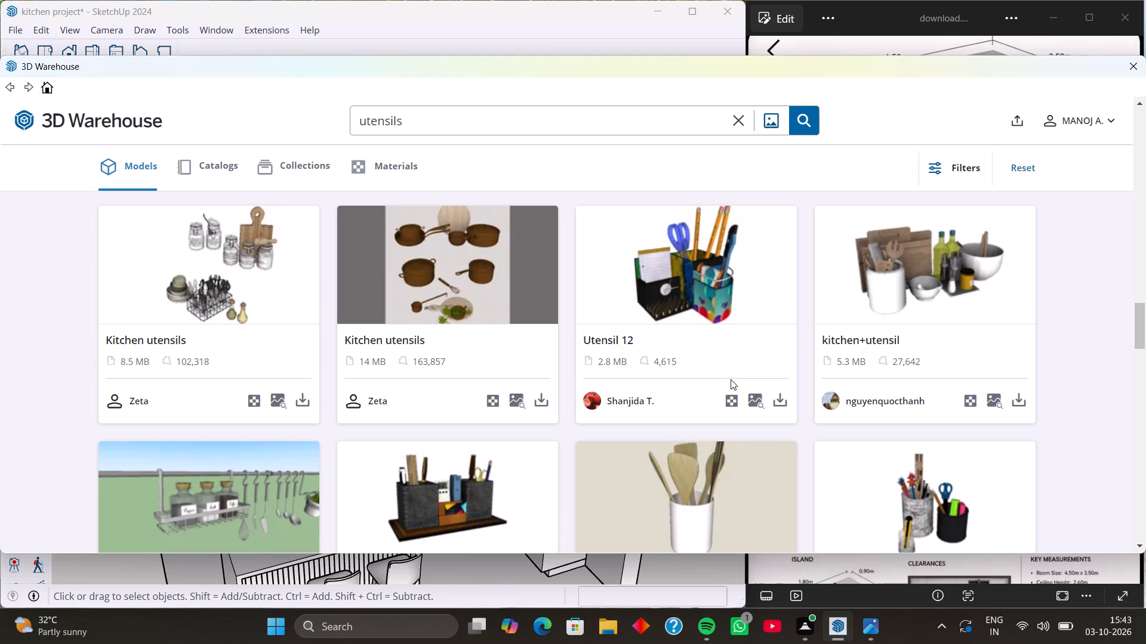
pyautogui.scroll(-3, 480, 342)
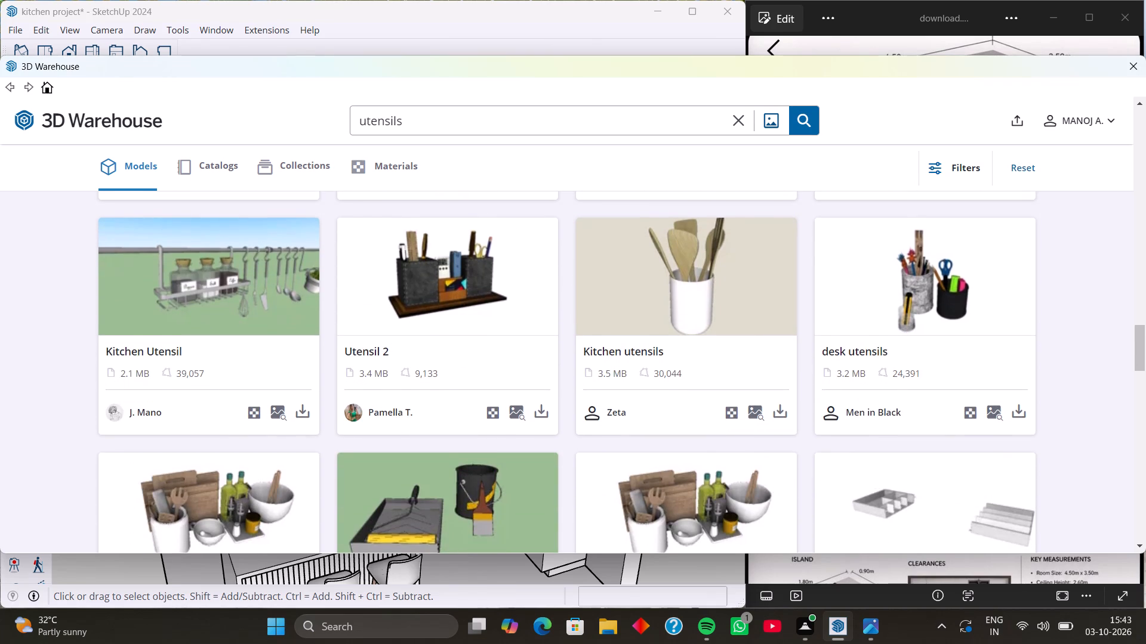
pyautogui.scroll(-2, 361, 373)
pyautogui.scroll(-1, 467, 383)
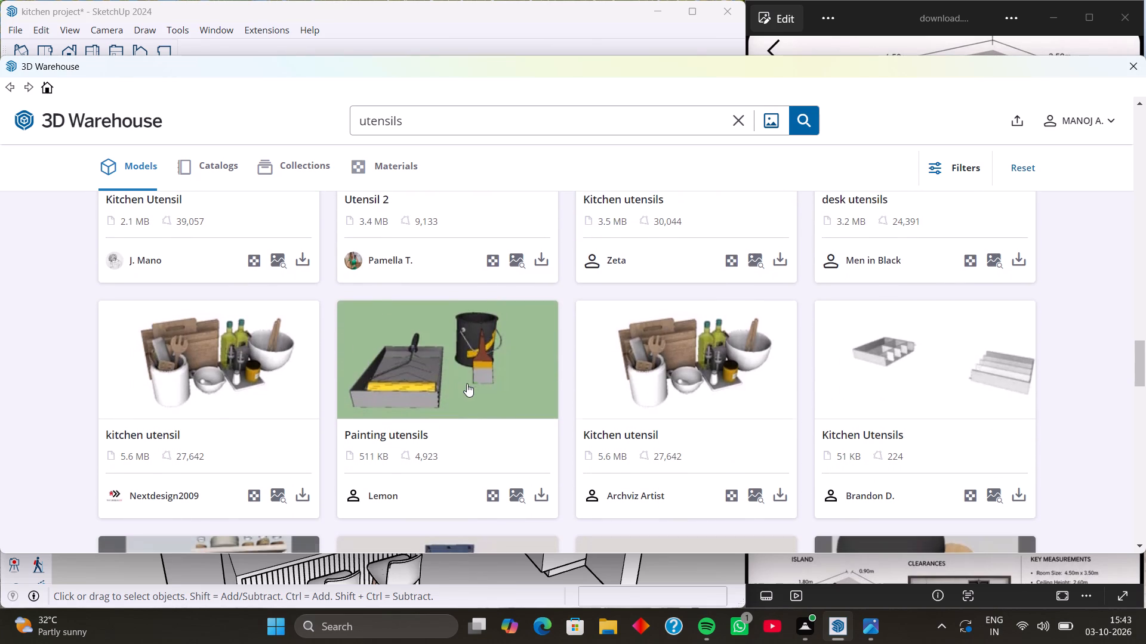
pyautogui.scroll(-2, 467, 383)
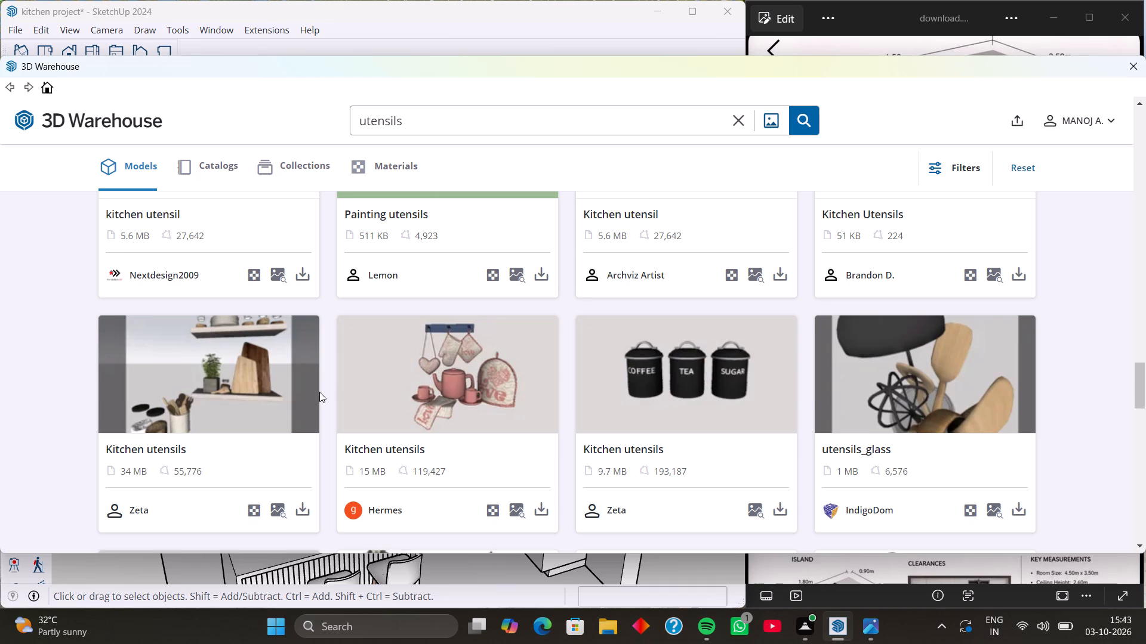
pyautogui.scroll(-4, 822, 397)
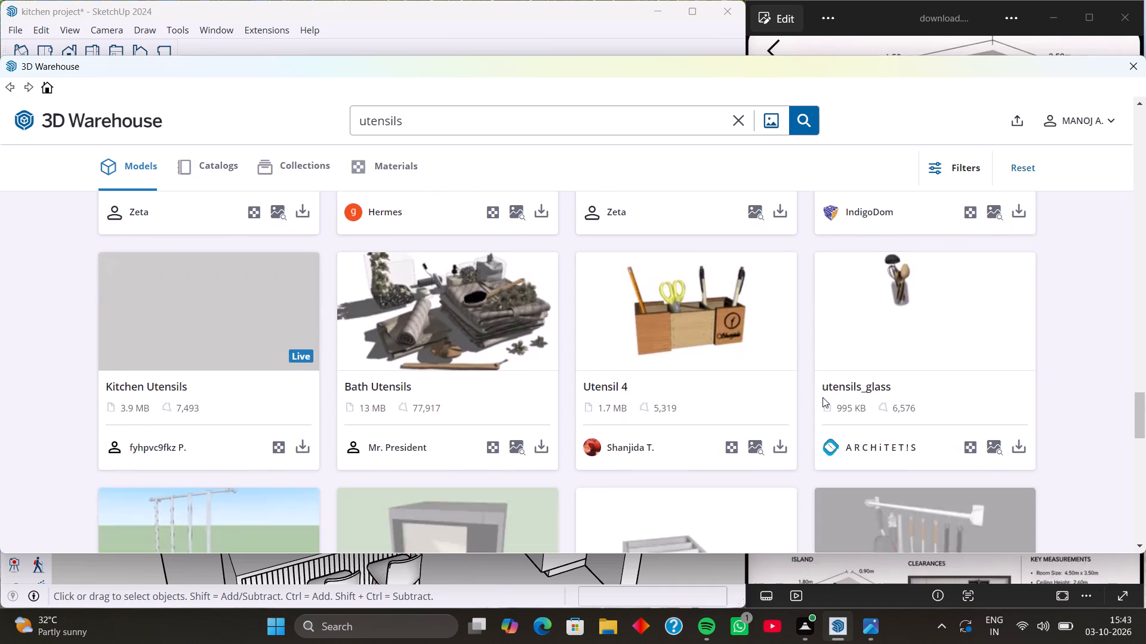
pyautogui.scroll(-2, 751, 406)
pyautogui.scroll(3, 603, 373)
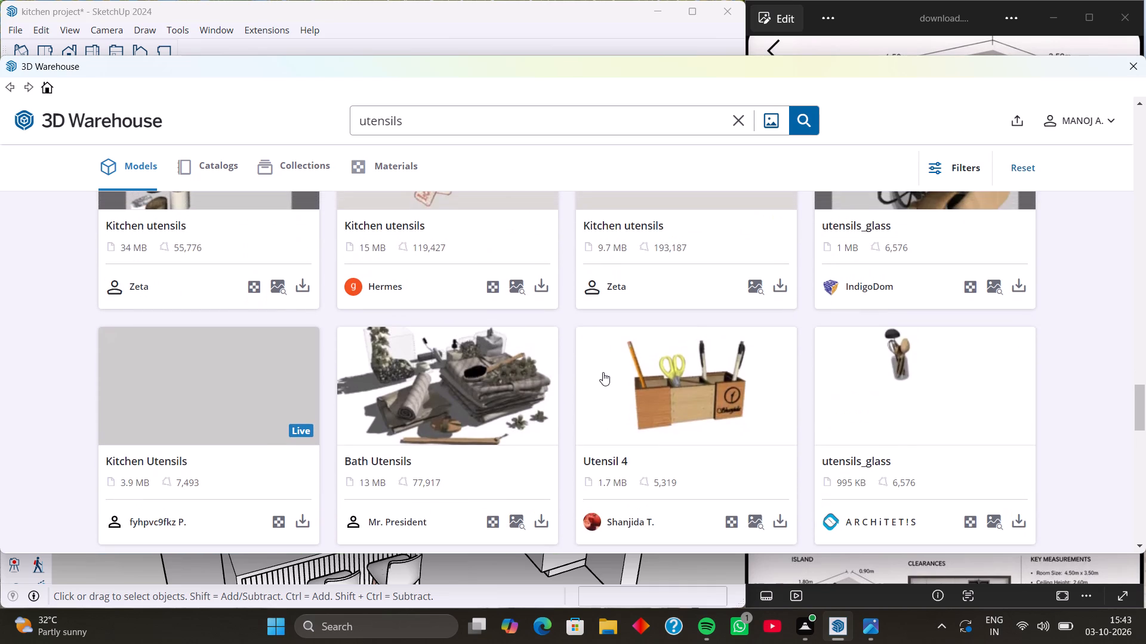
pyautogui.scroll(-5, 603, 372)
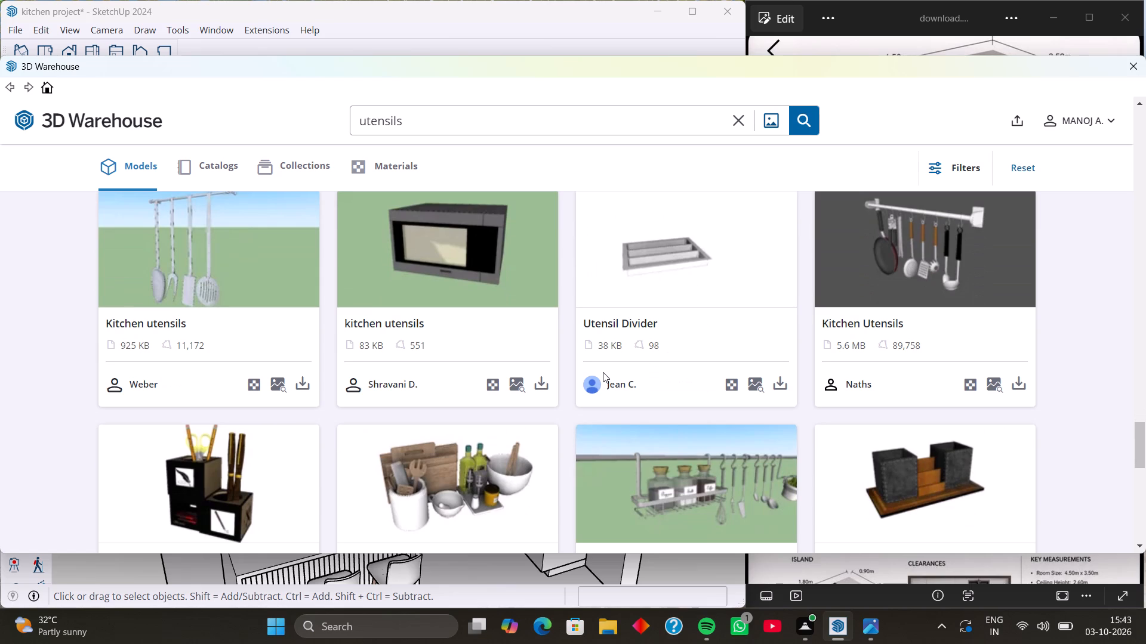
pyautogui.scroll(-2, 603, 372)
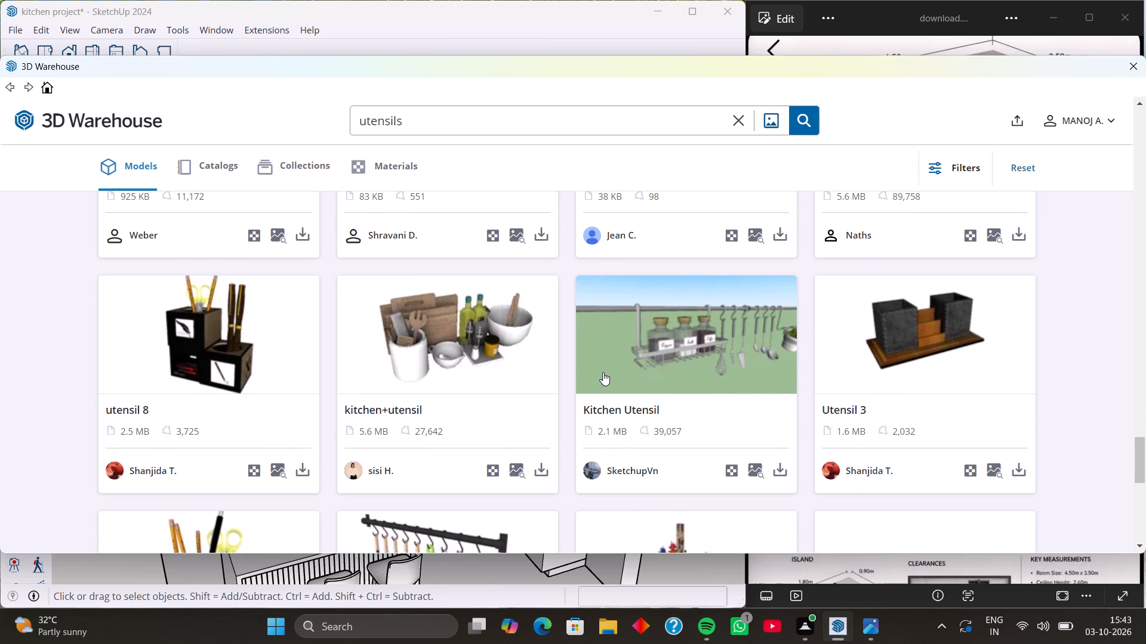
pyautogui.scroll(-4, 603, 372)
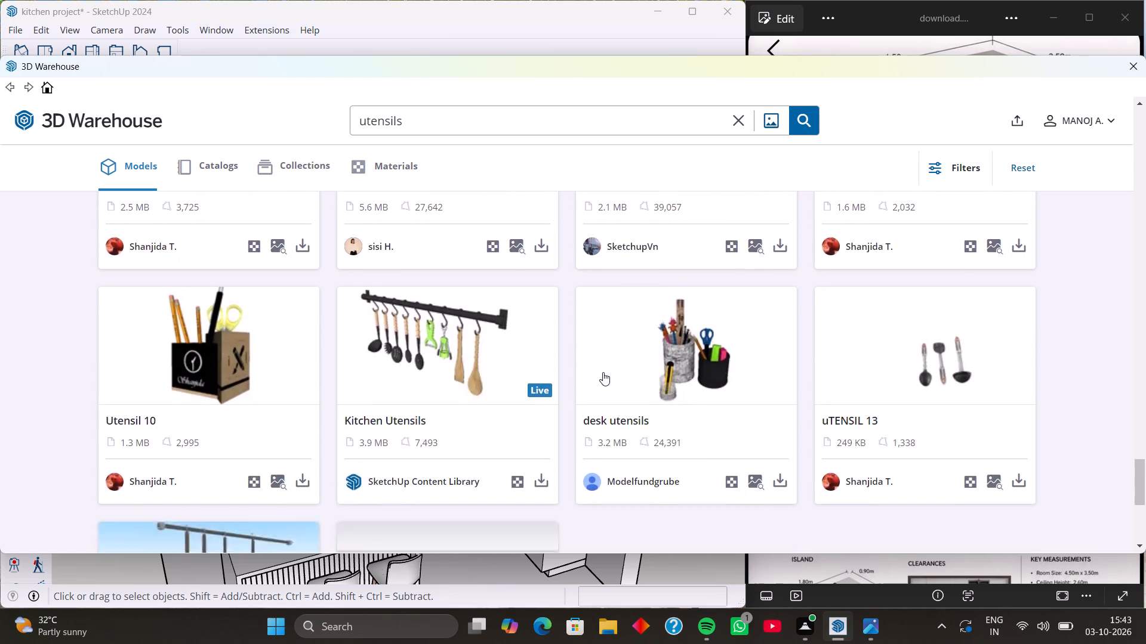
pyautogui.scroll(-4, 603, 372)
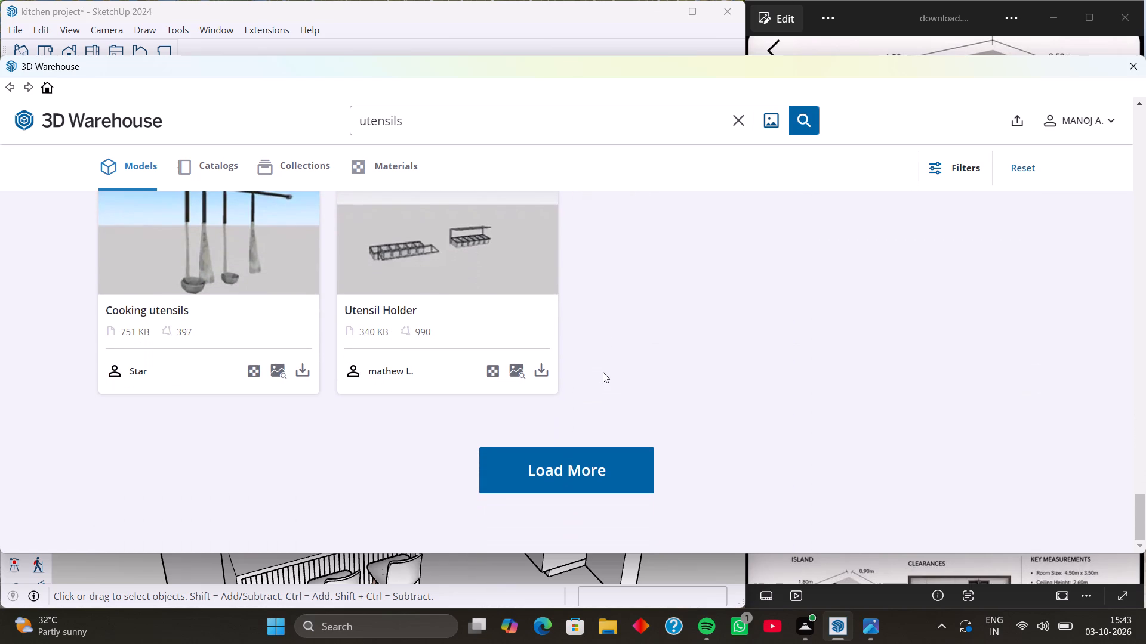
pyautogui.scroll(16, 596, 367)
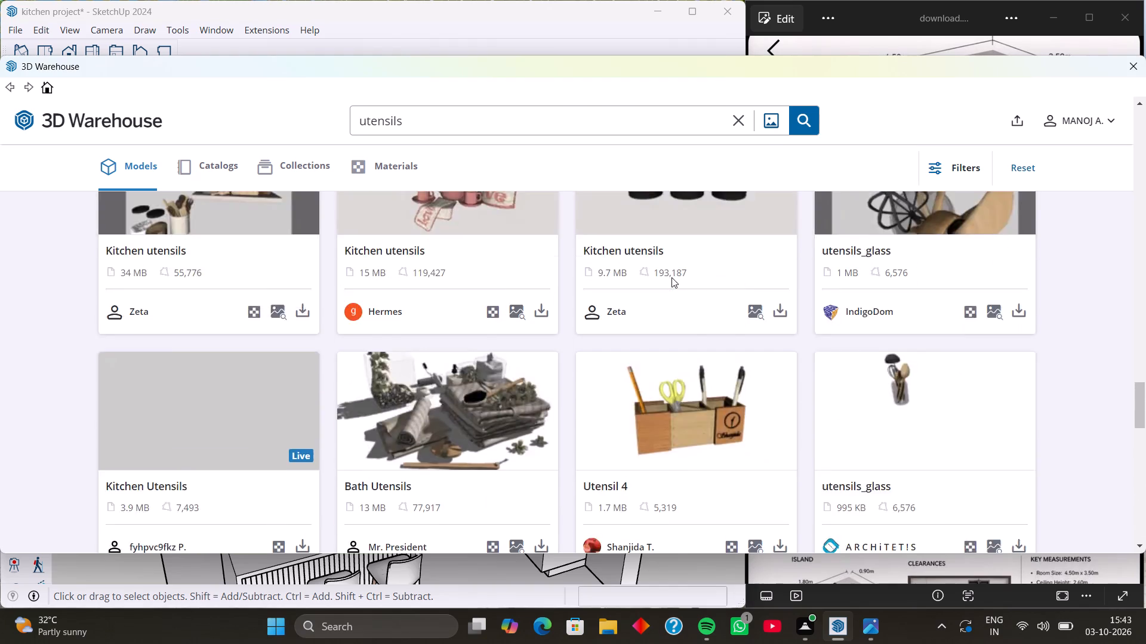
pyautogui.scroll(3, 671, 277)
pyautogui.click(1137, 70)
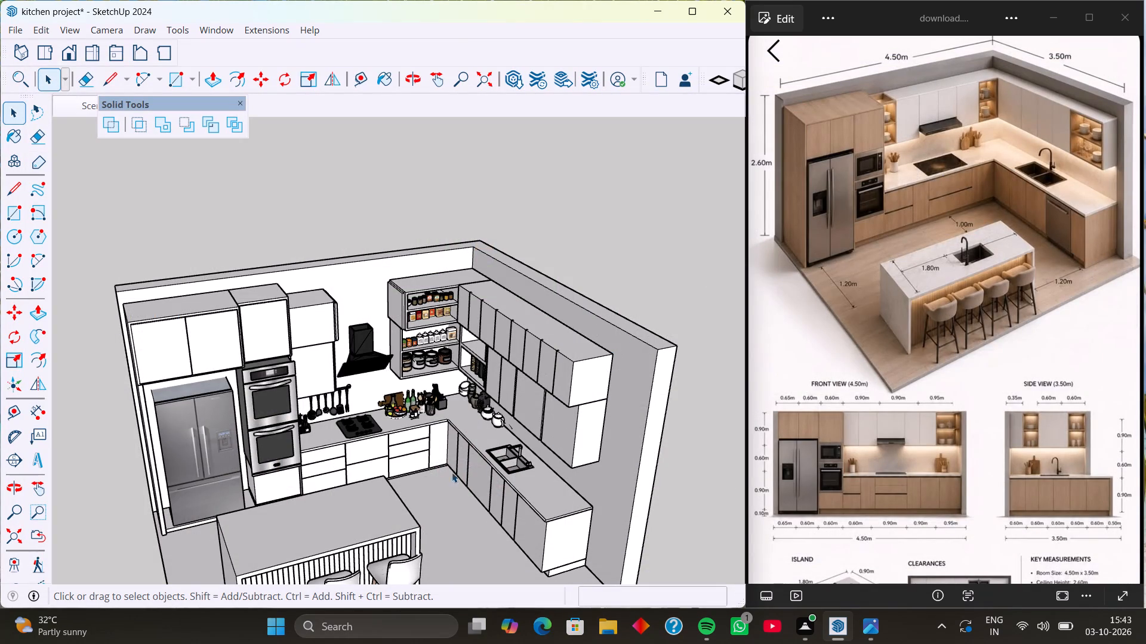
# Reopen 3D Warehouse and search the models for vegetable bowls.
pyautogui.moveTo(420, 491); pyautogui.dragTo(390, 485, button='middle')
pyautogui.click(216, 30)
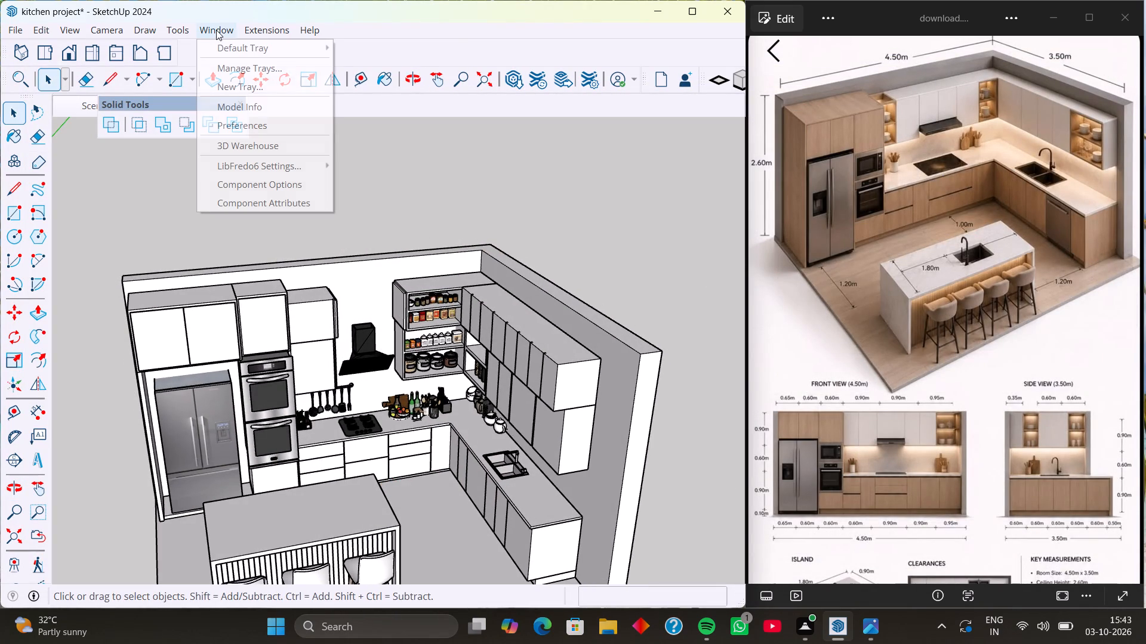
pyautogui.click(260, 148)
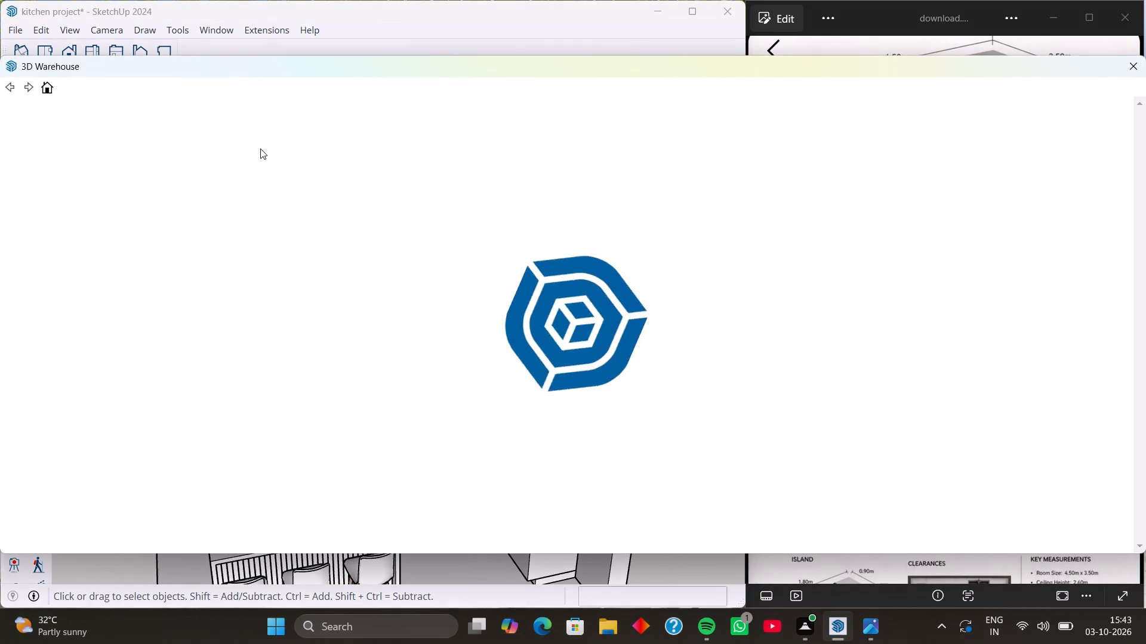
pyautogui.click(433, 122)
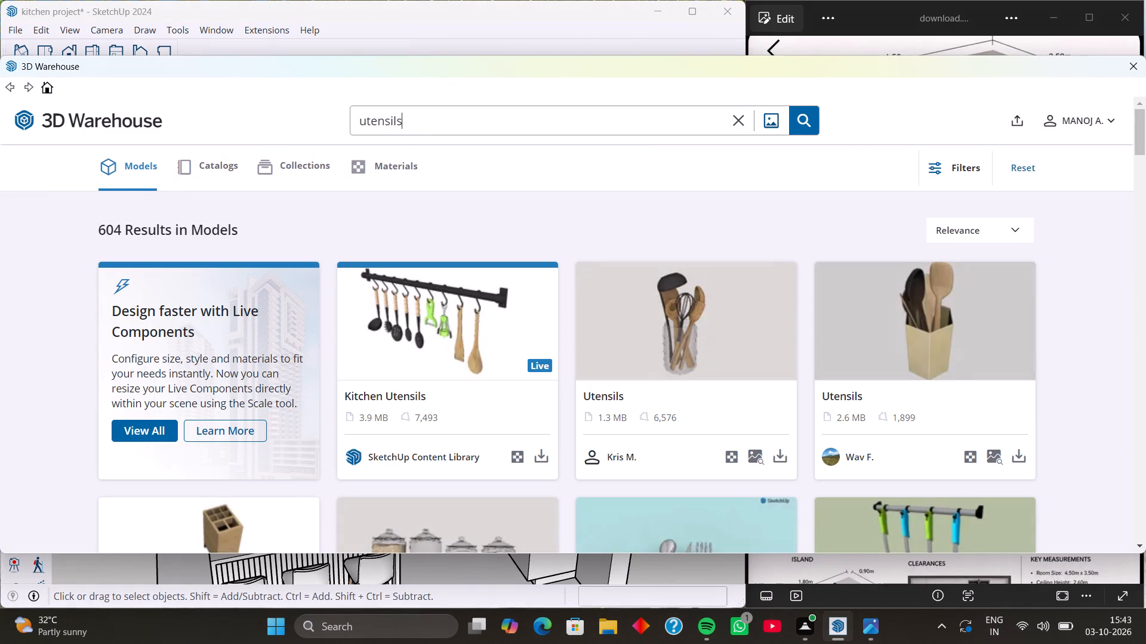
pyautogui.press('BackSpace')
pyautogui.press('BackSpace')
pyautogui.press('BackSpace')
pyautogui.press('BackSpace')
pyautogui.press('BackSpace')
pyautogui.press('BackSpace')
pyautogui.press('BackSpace')
pyautogui.press('BackSpace')
pyautogui.press('BackSpace')
pyautogui.press('BackSpace')
pyautogui.press('BackSpace')
pyautogui.press('BackSpace')
pyautogui.press('BackSpace')
pyautogui.press('BackSpace')
pyautogui.press('BackSpace')
pyautogui.press('BackSpace')
pyautogui.press('BackSpace')
pyautogui.press('BackSpace')
pyautogui.press('BackSpace')
pyautogui.press('BackSpace')
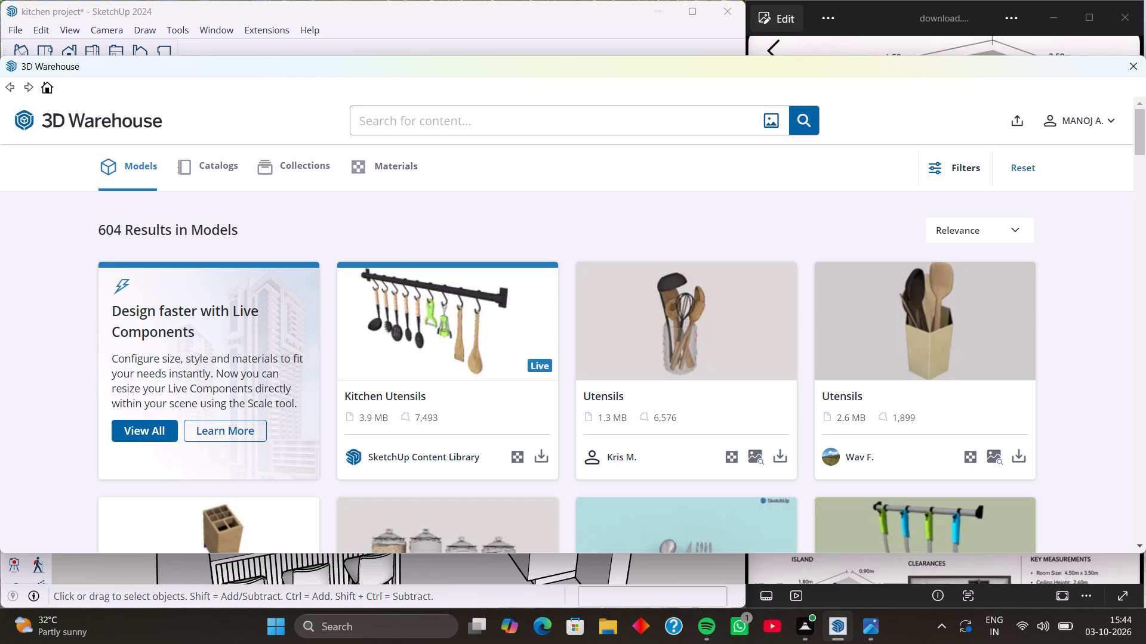
pyautogui.write('vegeta')
pyautogui.write('blr')
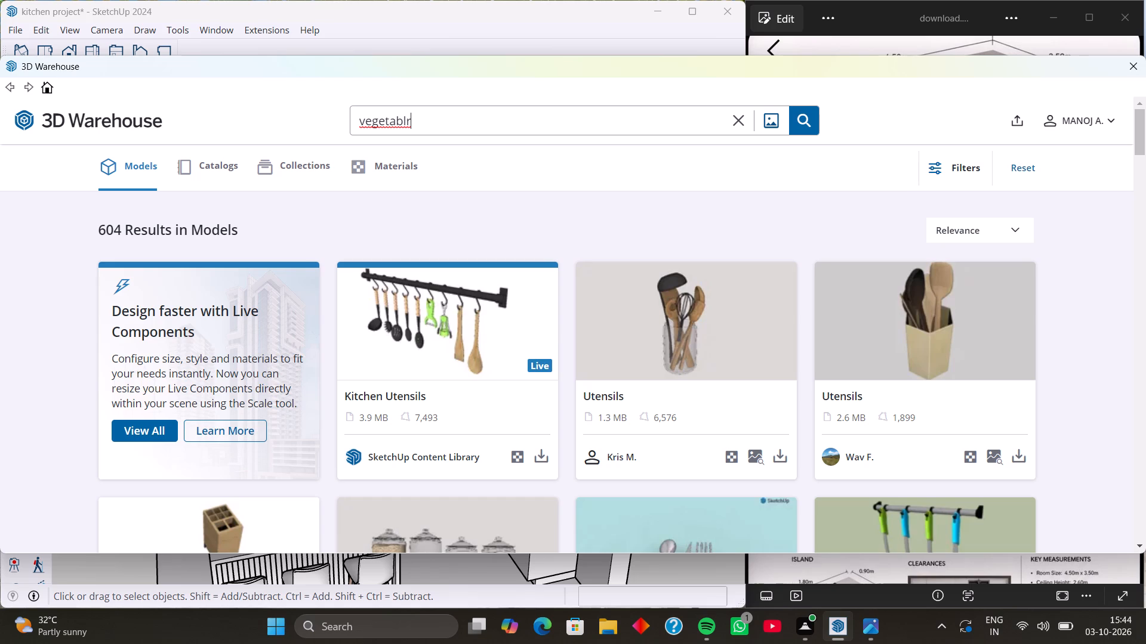
pyautogui.press('BackSpace')
pyautogui.press('e')
pyautogui.press('space')
pyautogui.write('bowls')
pyautogui.press('Return')
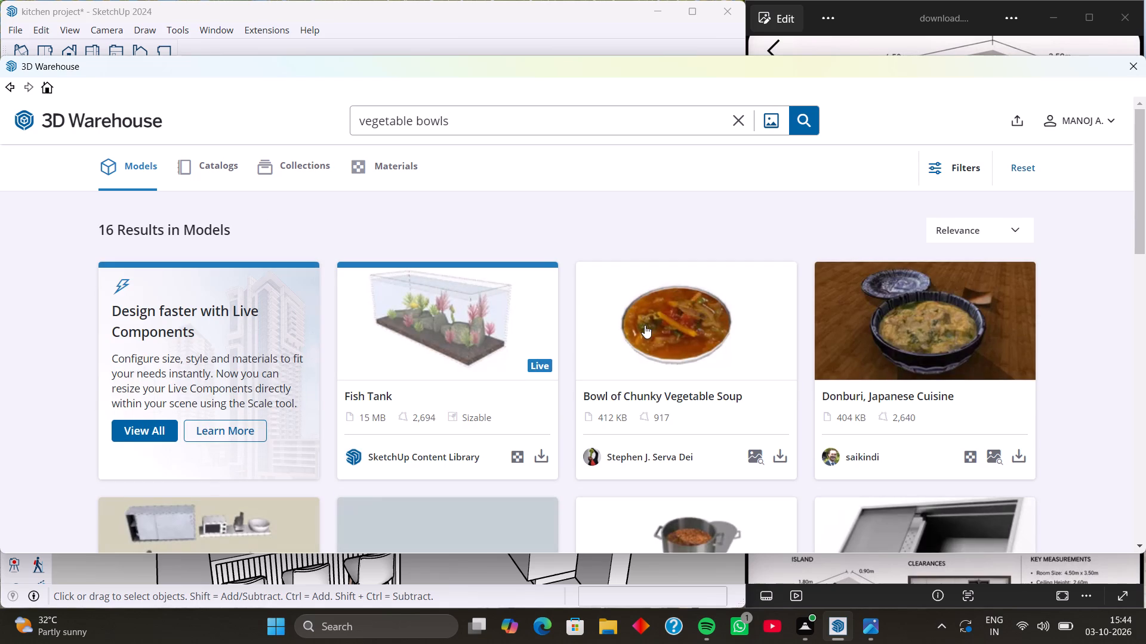
# Browse the vegetable bowls models for a piece suitable for the kitchen.
pyautogui.scroll(-5, 645, 325)
pyautogui.scroll(-2, 457, 392)
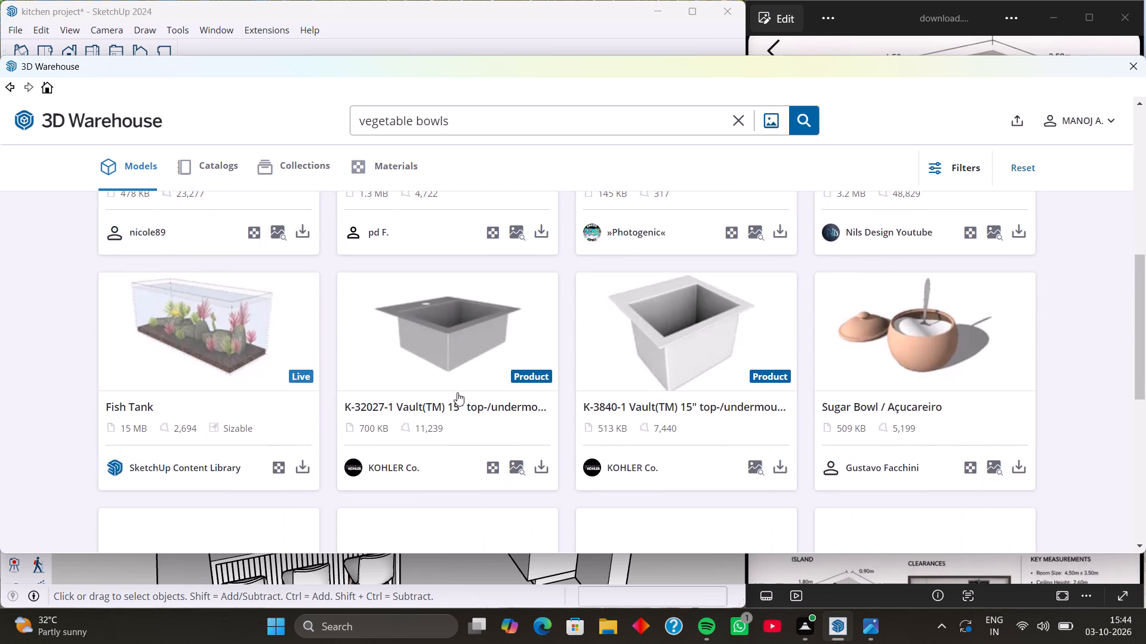
pyautogui.scroll(-2, 457, 392)
pyautogui.scroll(-3, 654, 358)
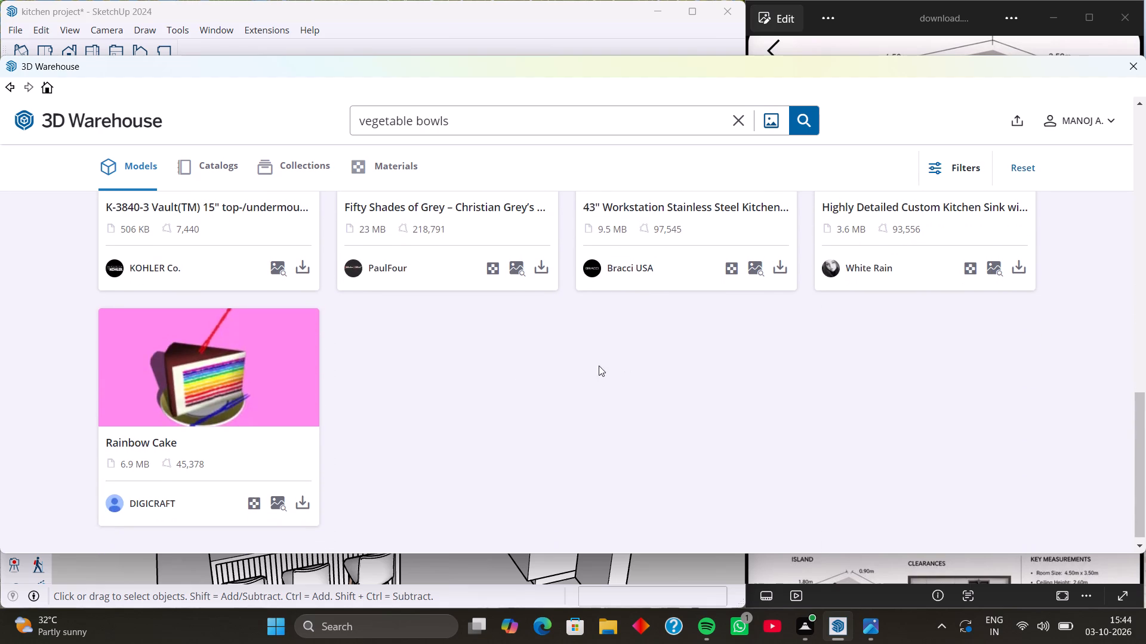
pyautogui.scroll(-4, 385, 383)
pyautogui.scroll(13, 401, 379)
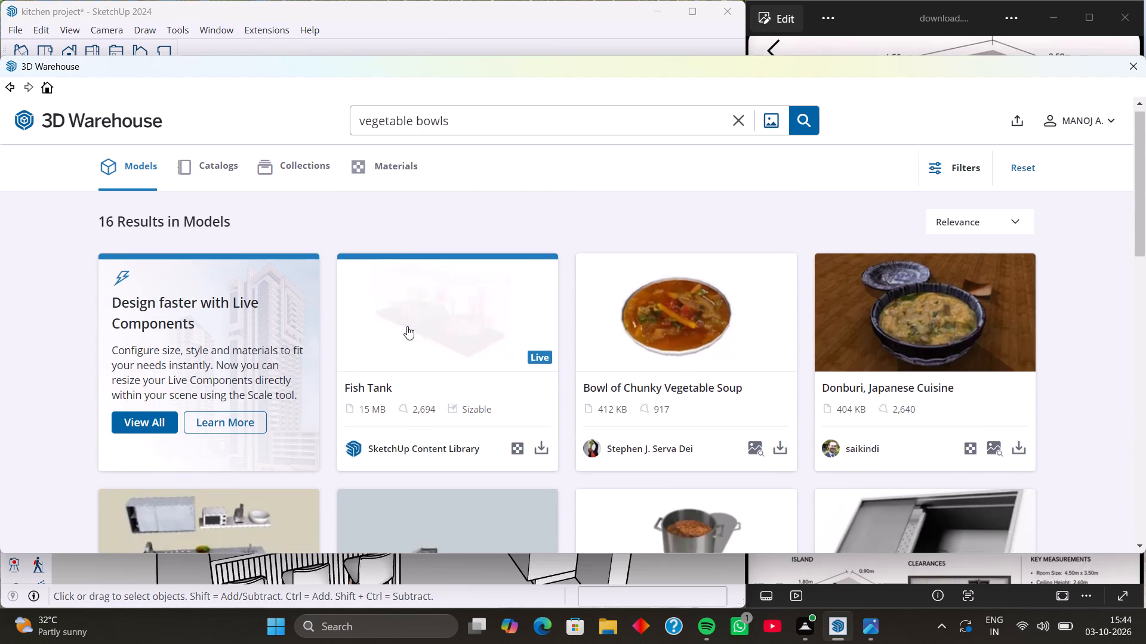
pyautogui.scroll(5, 407, 326)
# Replace the 3D Warehouse search term with fruits and run the search.
pyautogui.click(452, 120)
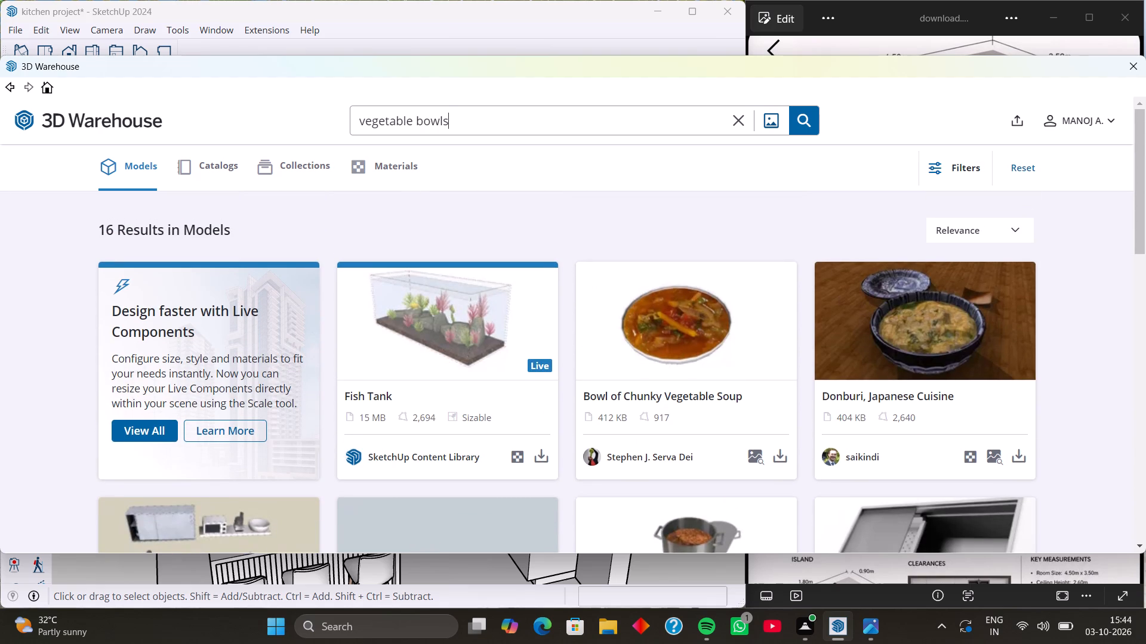
pyautogui.press('BackSpace')
pyautogui.press('BackSpace')
pyautogui.press('BackSpace')
pyautogui.press('BackSpace')
pyautogui.press('BackSpace')
pyautogui.press('BackSpace')
pyautogui.press('BackSpace')
pyautogui.press('BackSpace')
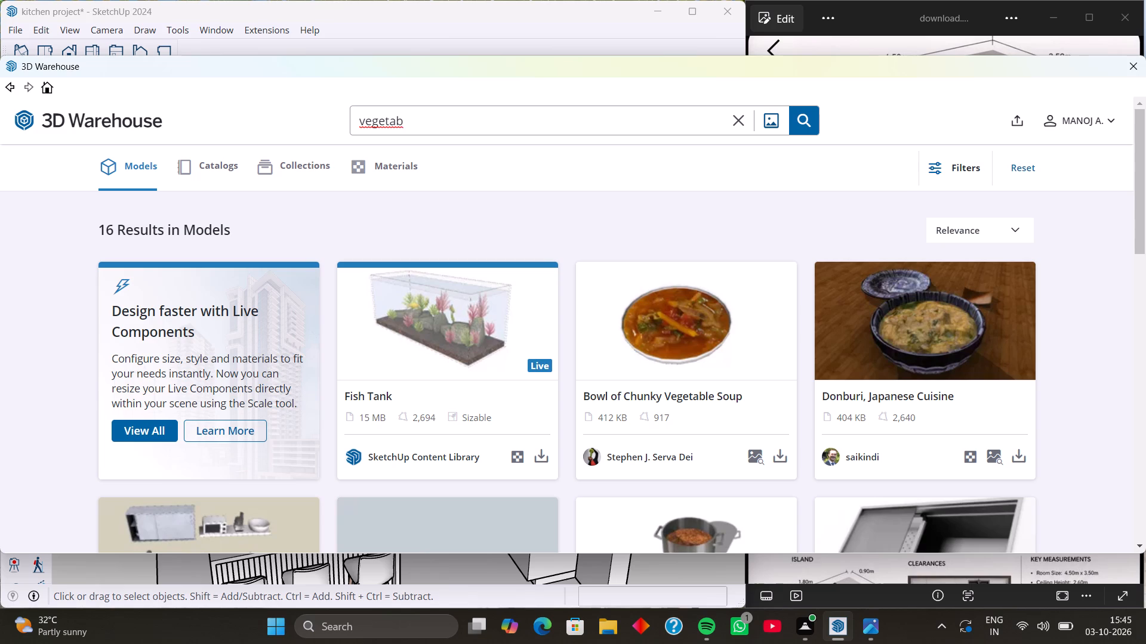
pyautogui.press('BackSpace')
pyautogui.press('BackSpace')
pyautogui.press('BackSpace')
pyautogui.press('BackSpace')
pyautogui.press('BackSpace')
pyautogui.press('BackSpace')
pyautogui.press('BackSpace')
pyautogui.write('frui')
pyautogui.press('t')
pyautogui.press('s')
pyautogui.press('Return')
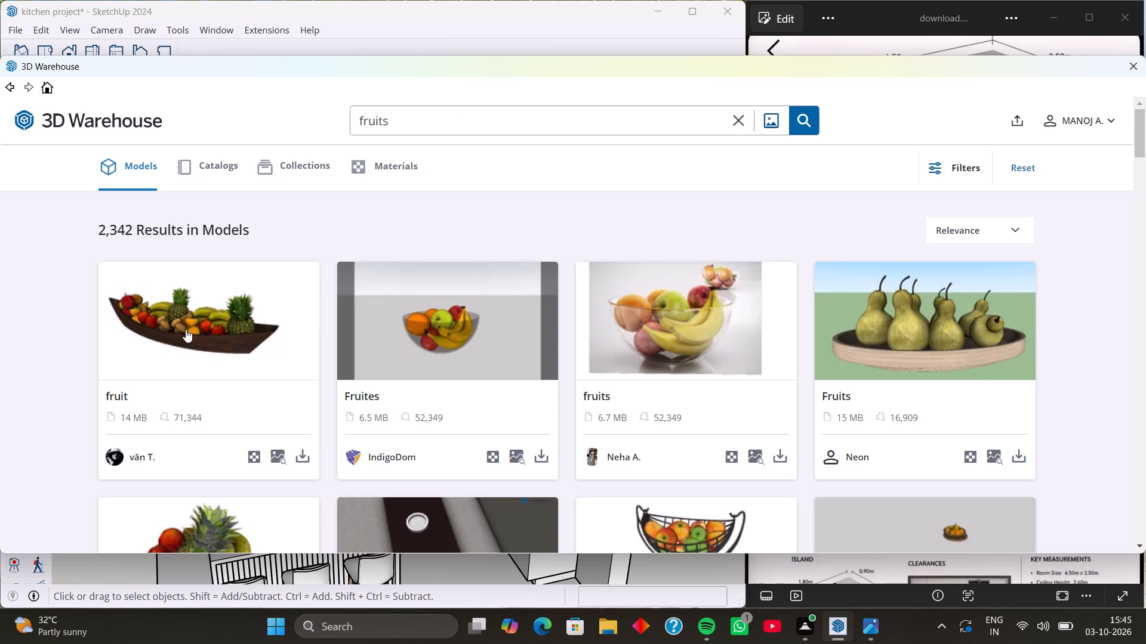
# Browse the fruits models in 3D Warehouse for a fruit arrangement suitable for the kitchen island.
pyautogui.scroll(-4, 233, 333)
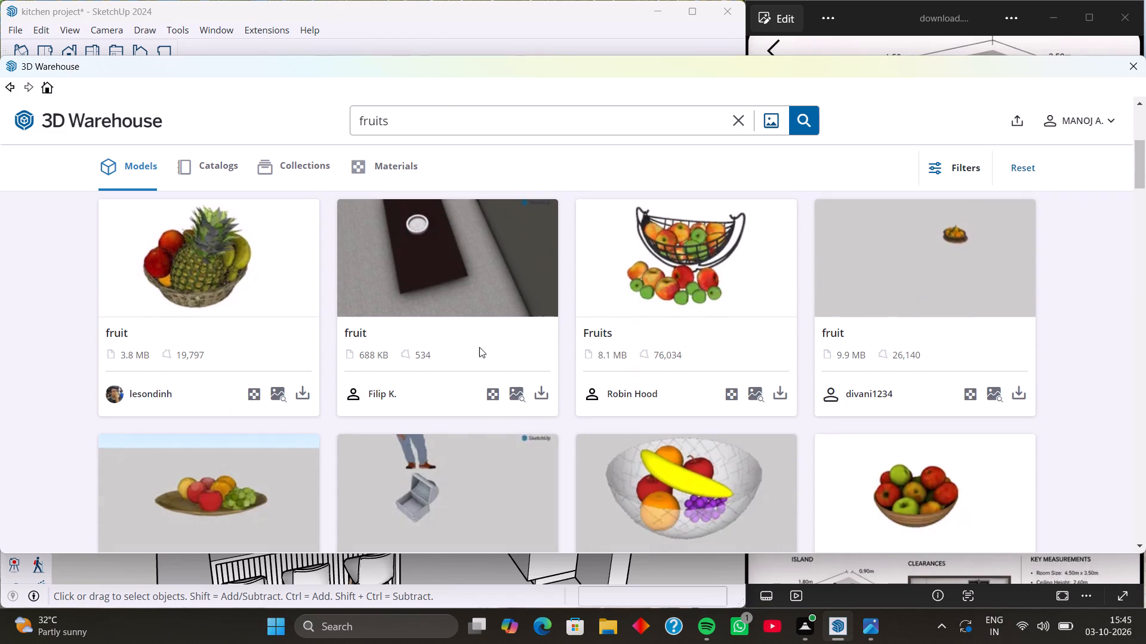
pyautogui.scroll(-5, 479, 347)
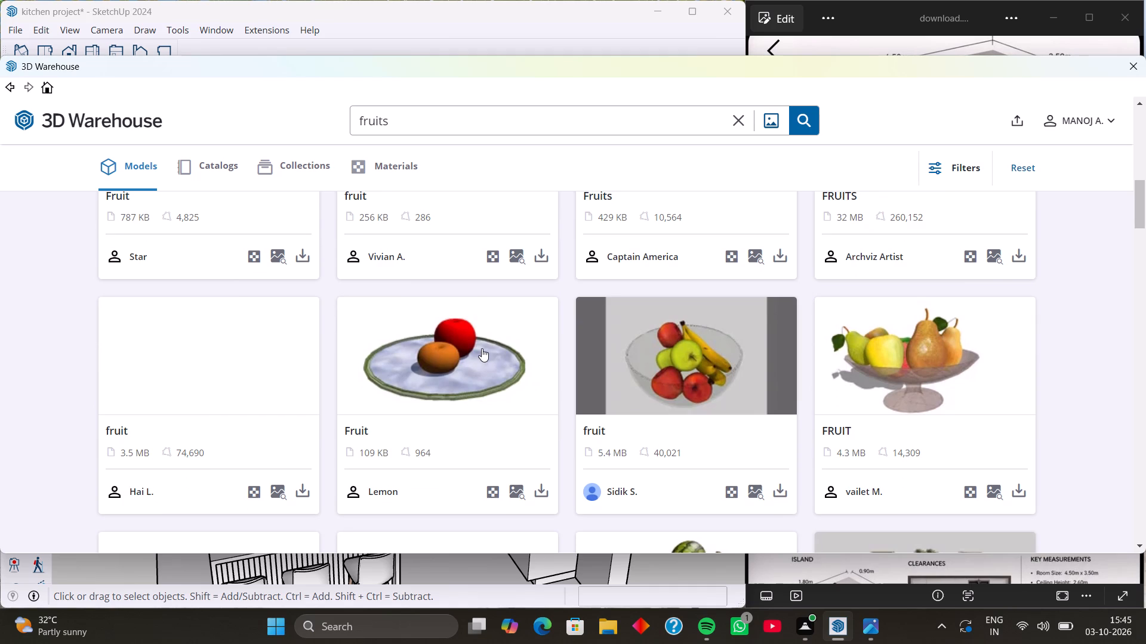
pyautogui.scroll(-4, 799, 384)
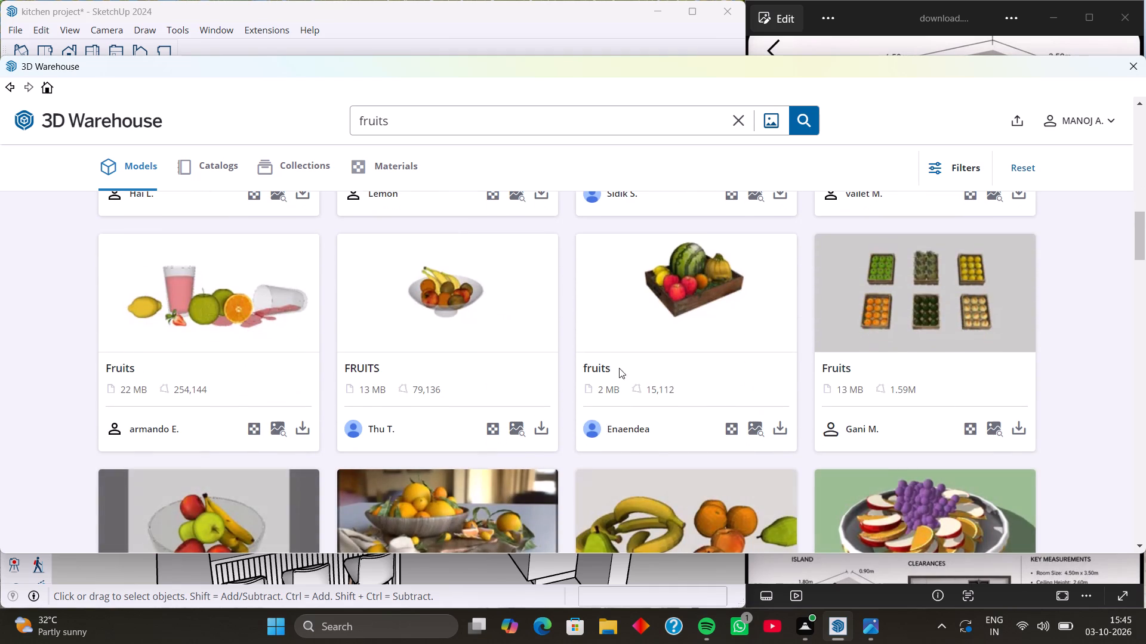
pyautogui.scroll(-2, 551, 413)
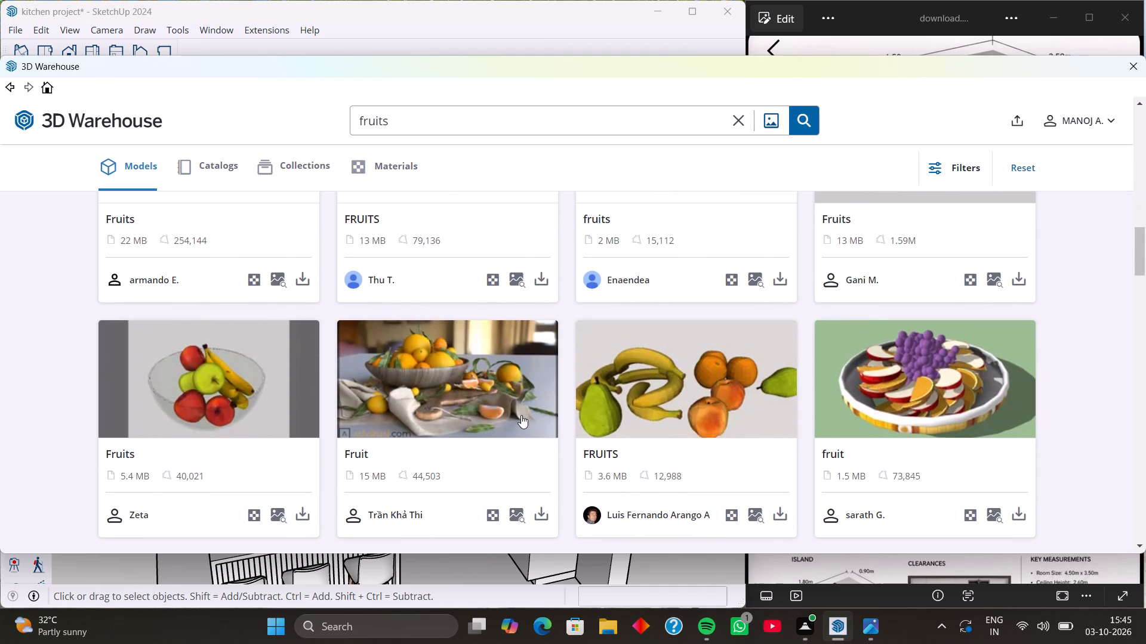
pyautogui.scroll(-5, 488, 417)
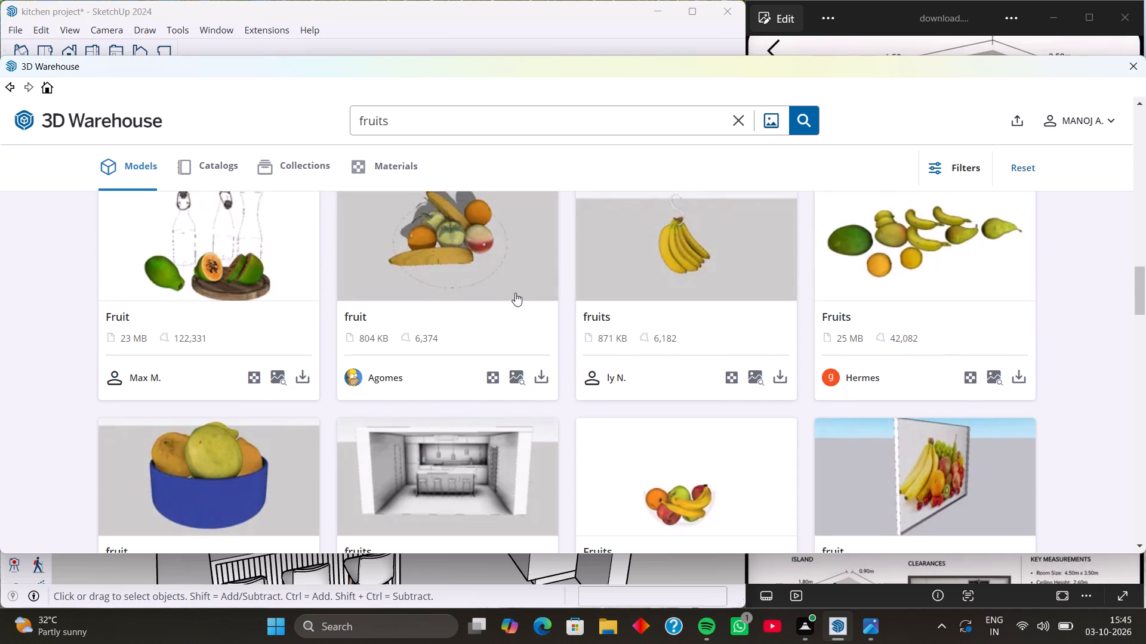
pyautogui.scroll(-4, 466, 329)
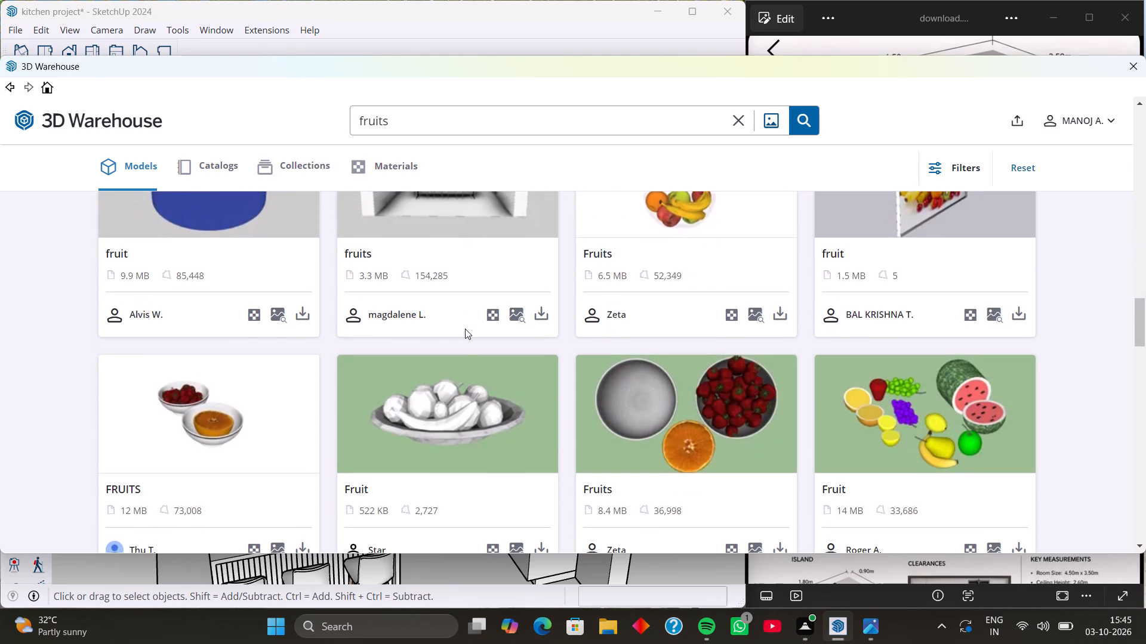
pyautogui.press('s')
pyautogui.scroll(-4, 476, 321)
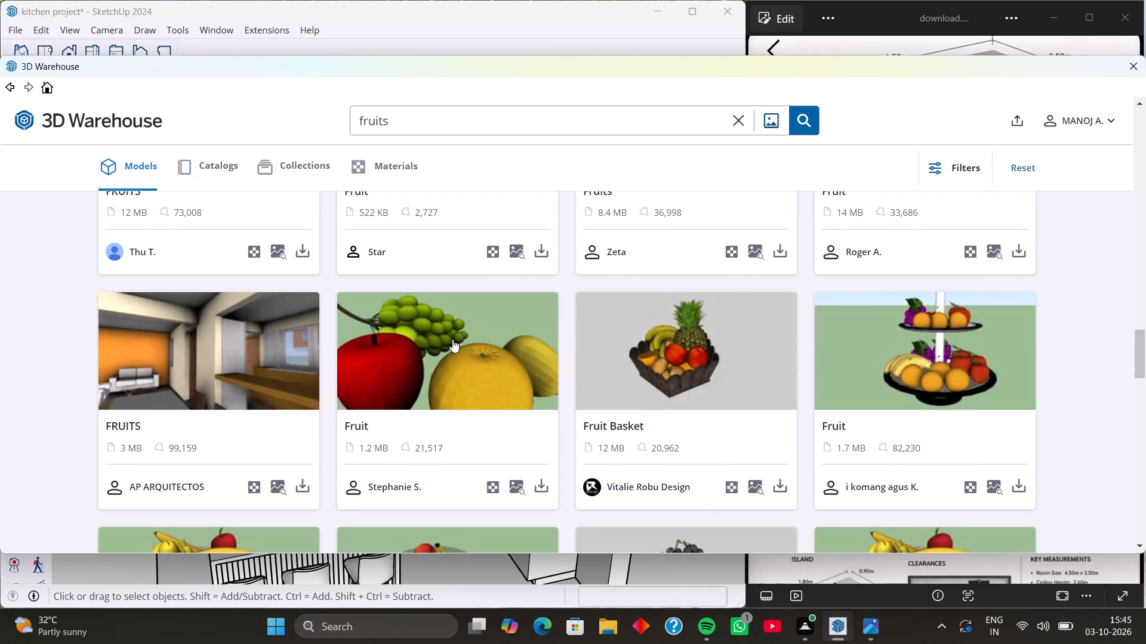
pyautogui.scroll(-4, 551, 338)
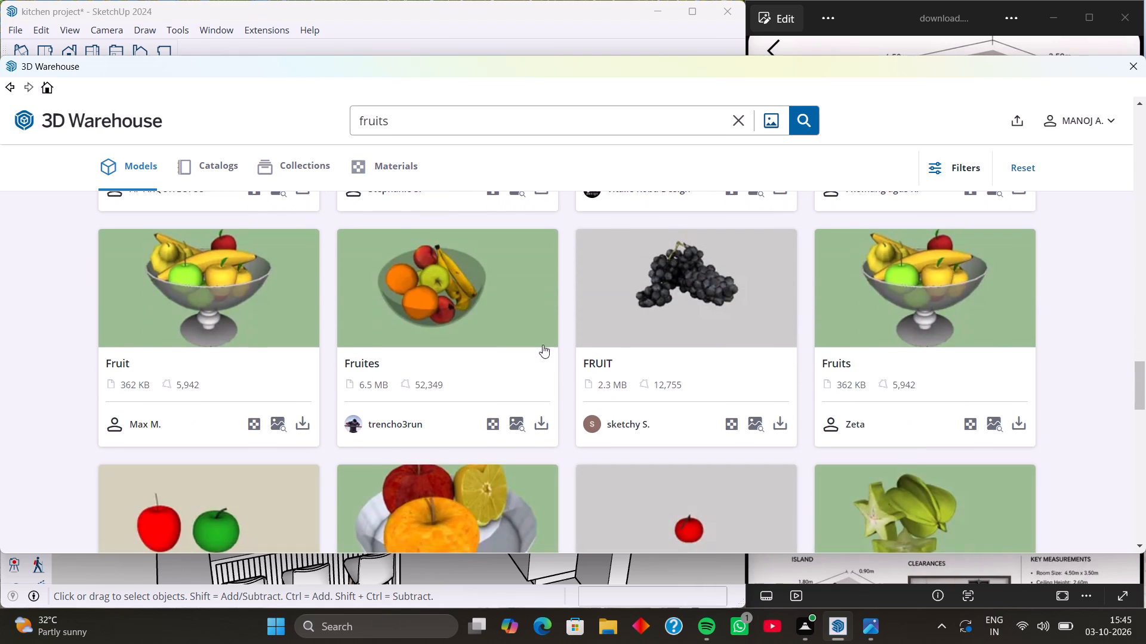
pyautogui.scroll(-3, 501, 354)
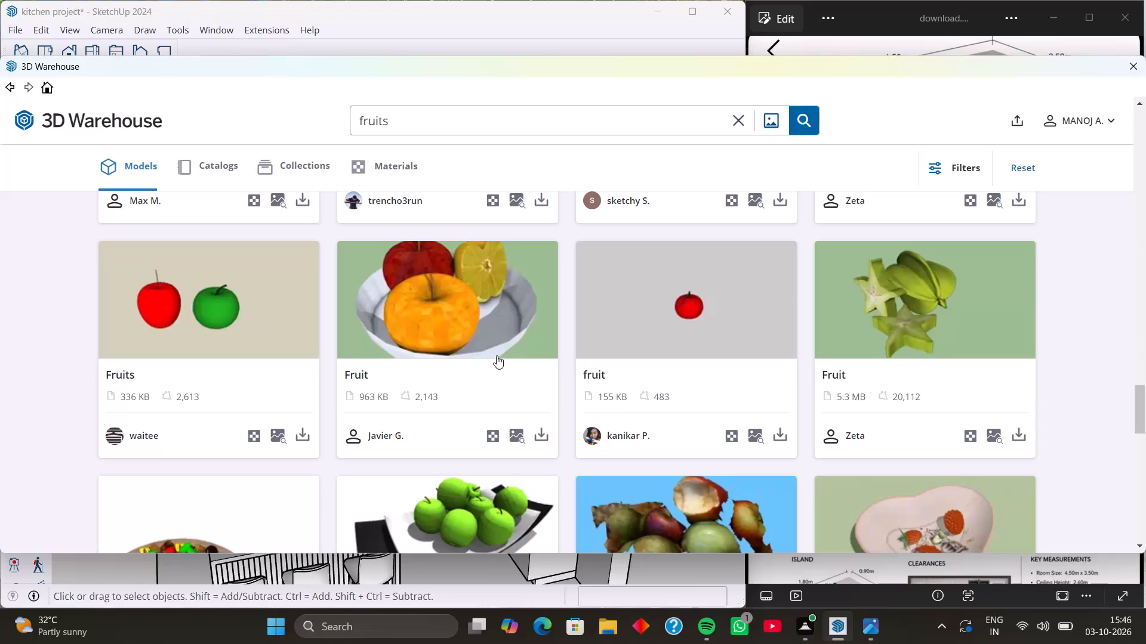
pyautogui.scroll(-6, 464, 336)
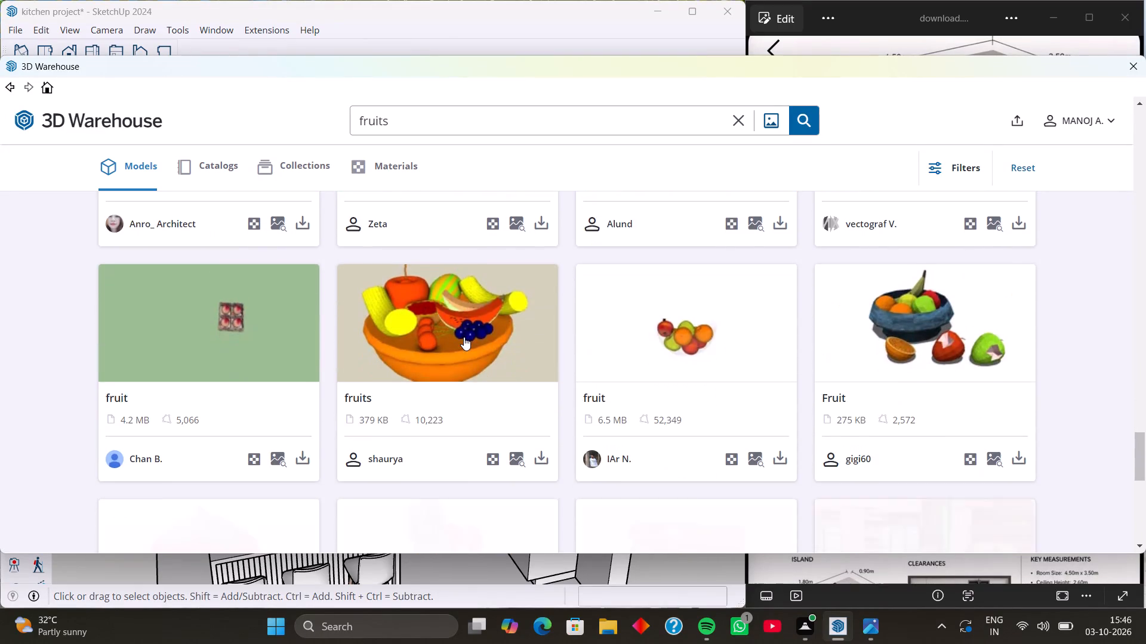
pyautogui.scroll(-5, 464, 337)
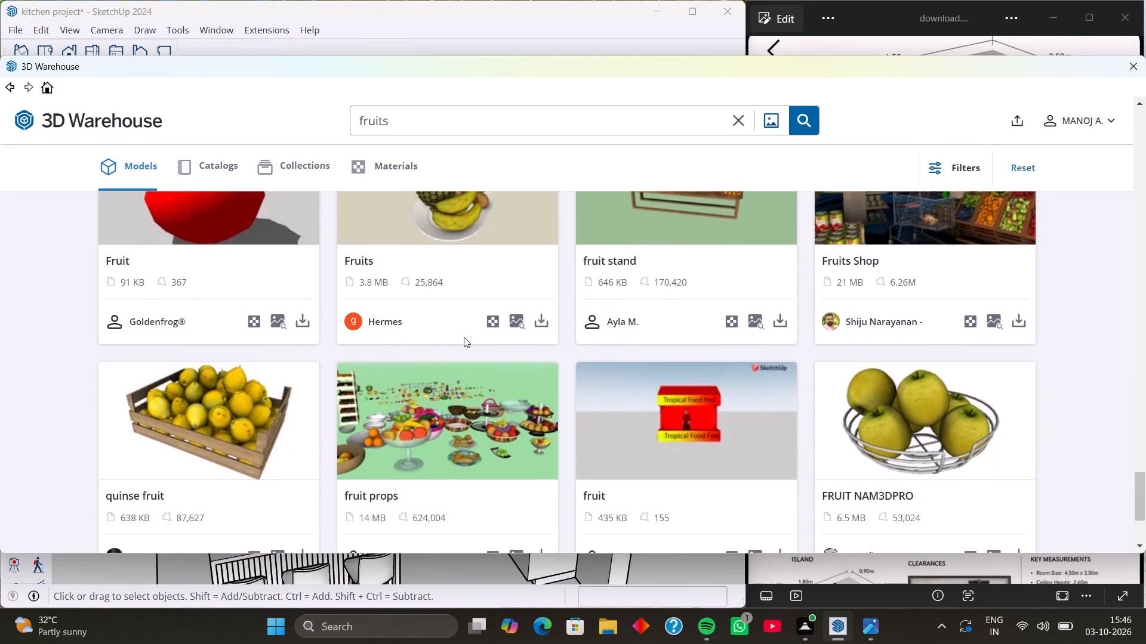
pyautogui.scroll(-1, 464, 337)
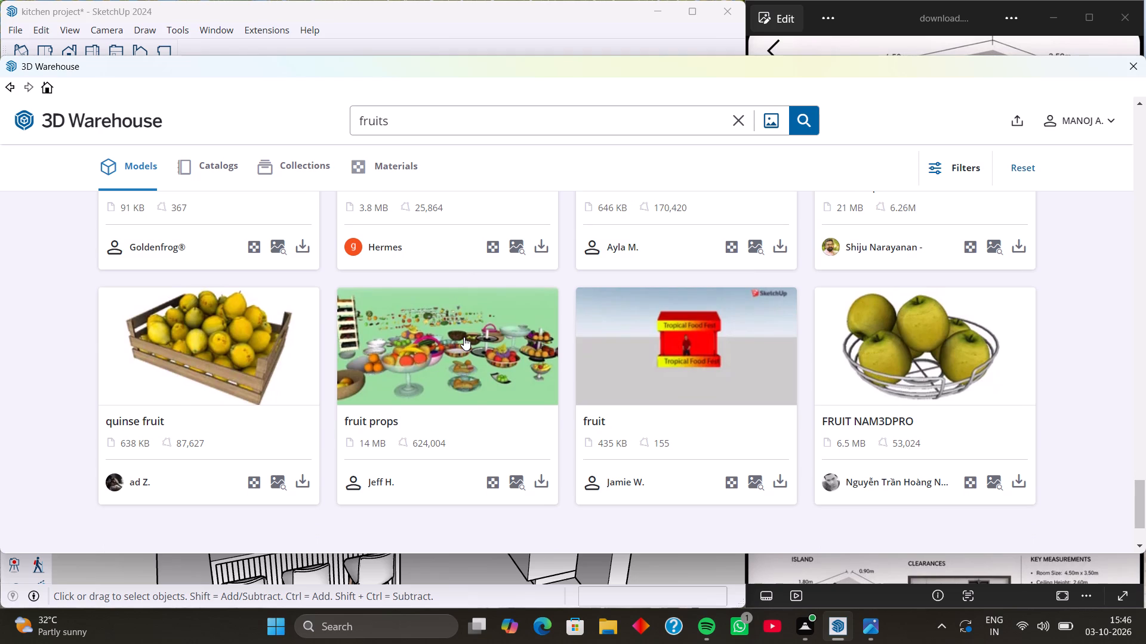
pyautogui.scroll(-4, 464, 337)
pyautogui.scroll(2, 464, 337)
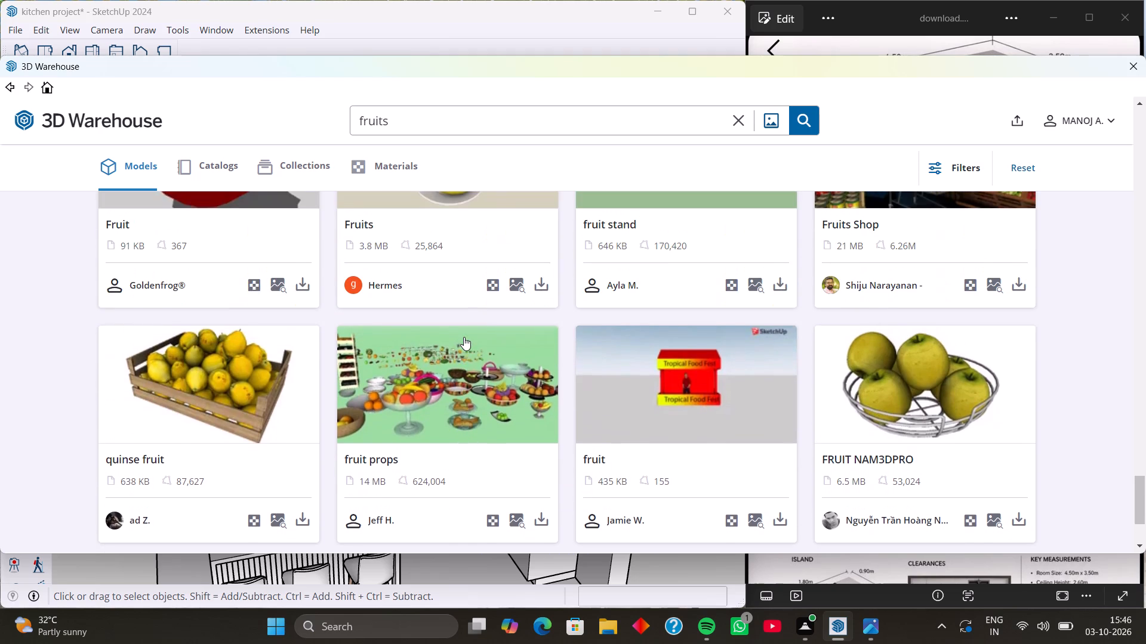
pyautogui.scroll(3, 464, 337)
pyautogui.scroll(1, 880, 367)
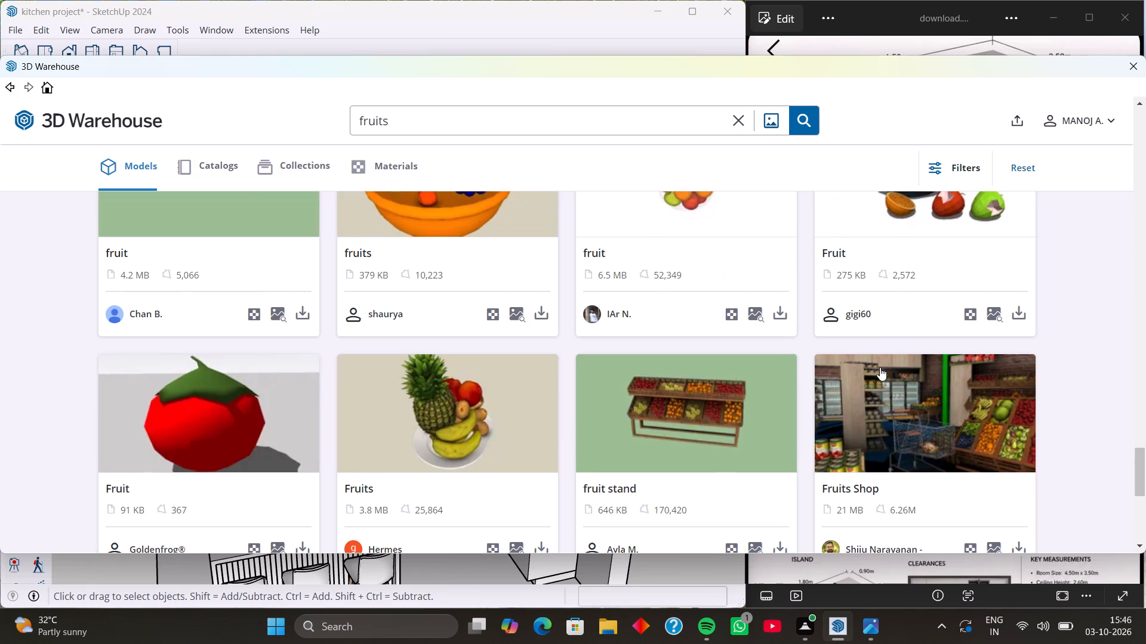
pyautogui.scroll(2, 880, 367)
pyautogui.scroll(3, 534, 370)
pyautogui.scroll(1, 608, 350)
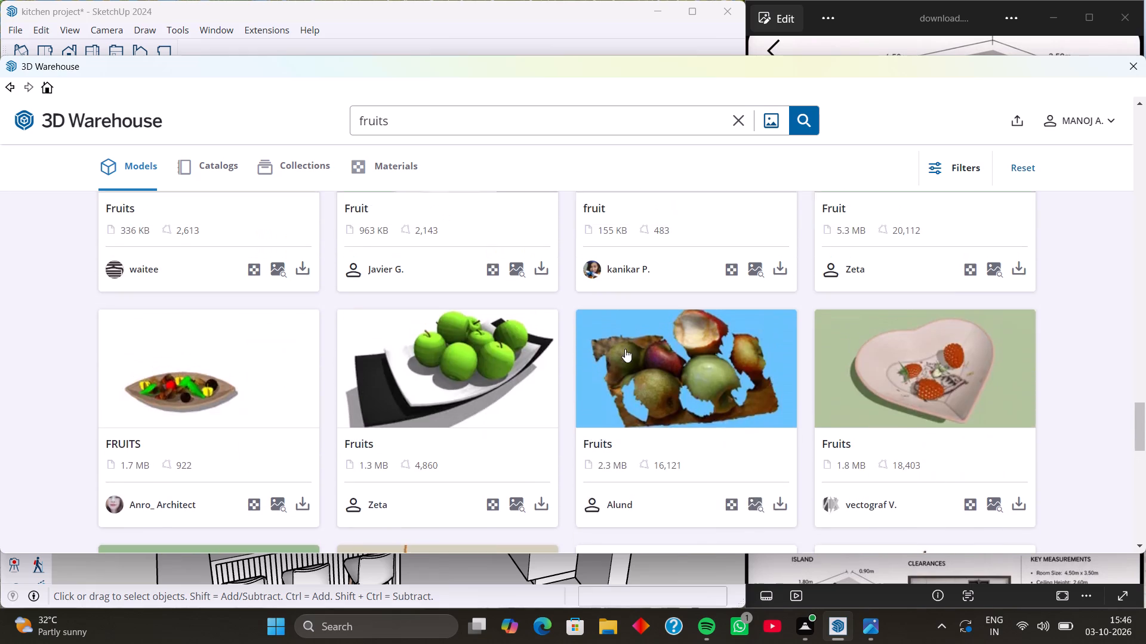
pyautogui.scroll(2, 625, 349)
pyautogui.scroll(9, 529, 357)
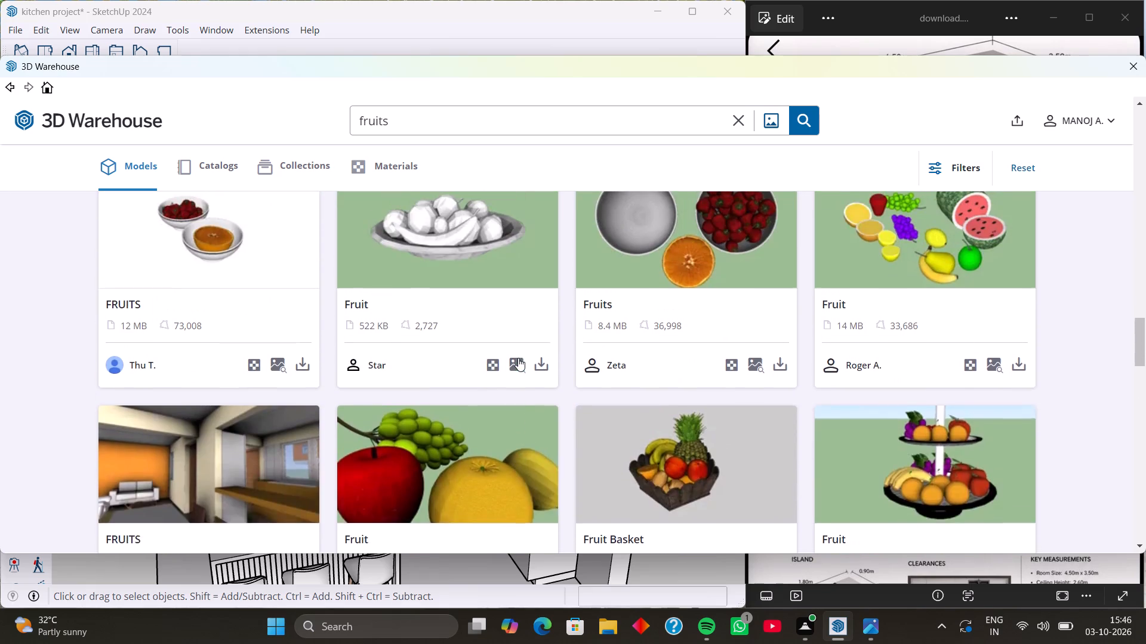
pyautogui.scroll(9, 504, 358)
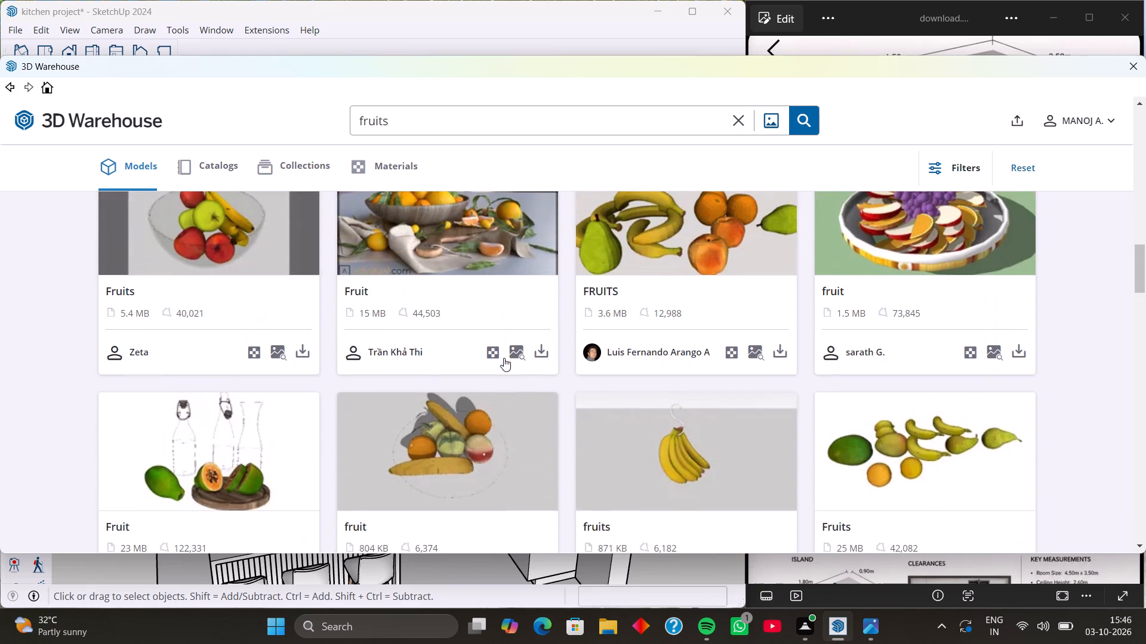
pyautogui.scroll(18, 504, 358)
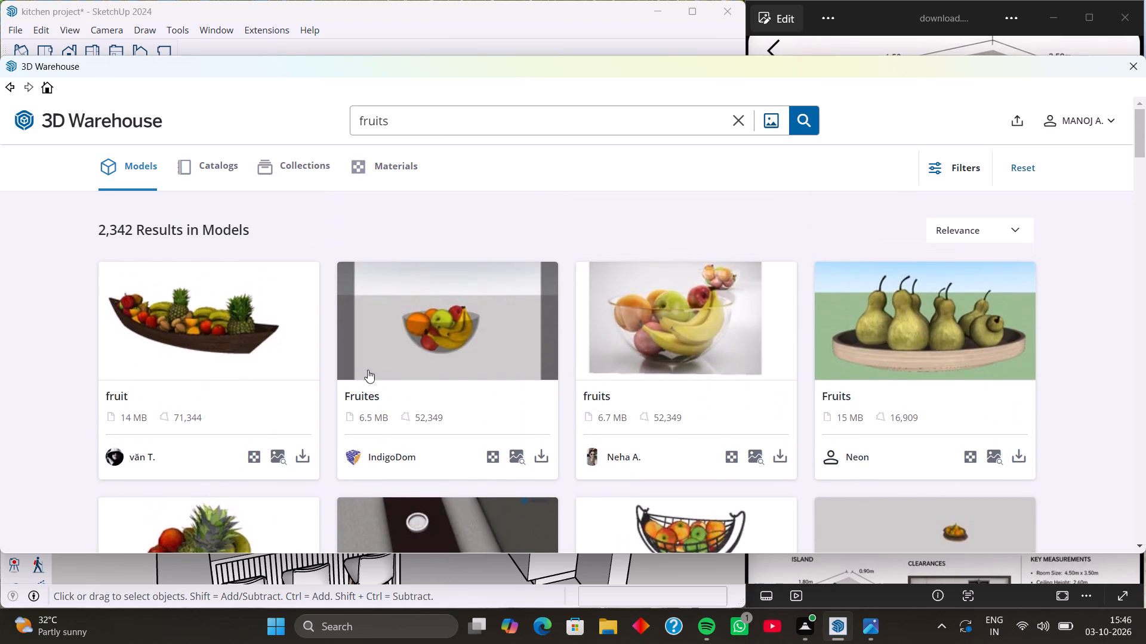
# Load the 14 MB boat-shaped fruit bowl model directly into the project and place it in front of the kitchen.
pyautogui.click(305, 462)
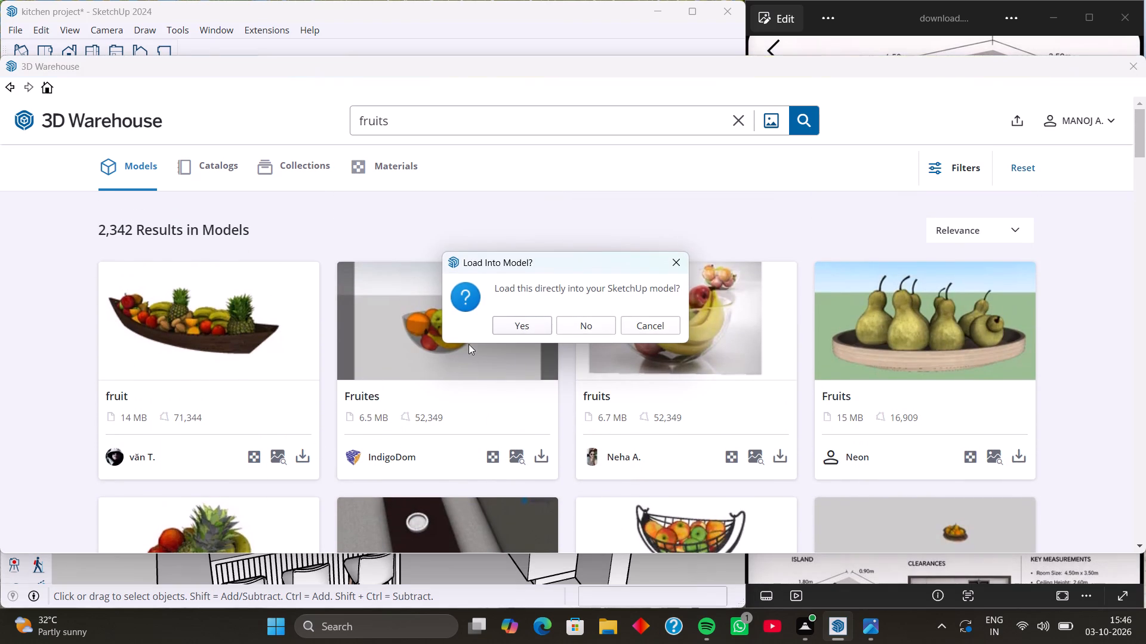
pyautogui.click(519, 327)
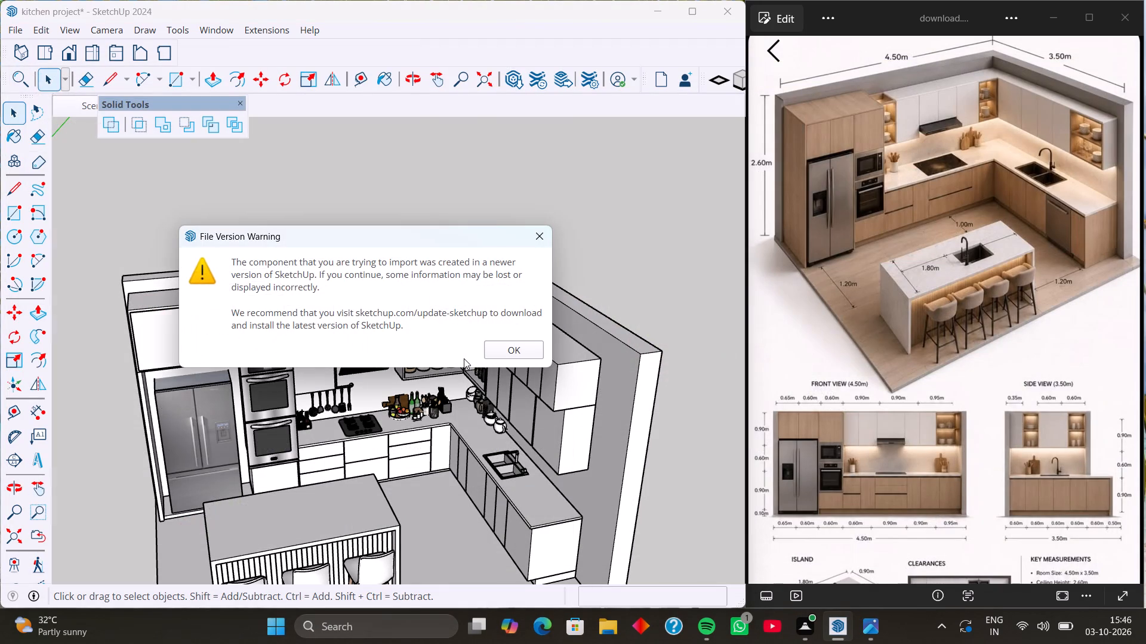
pyautogui.click(517, 354)
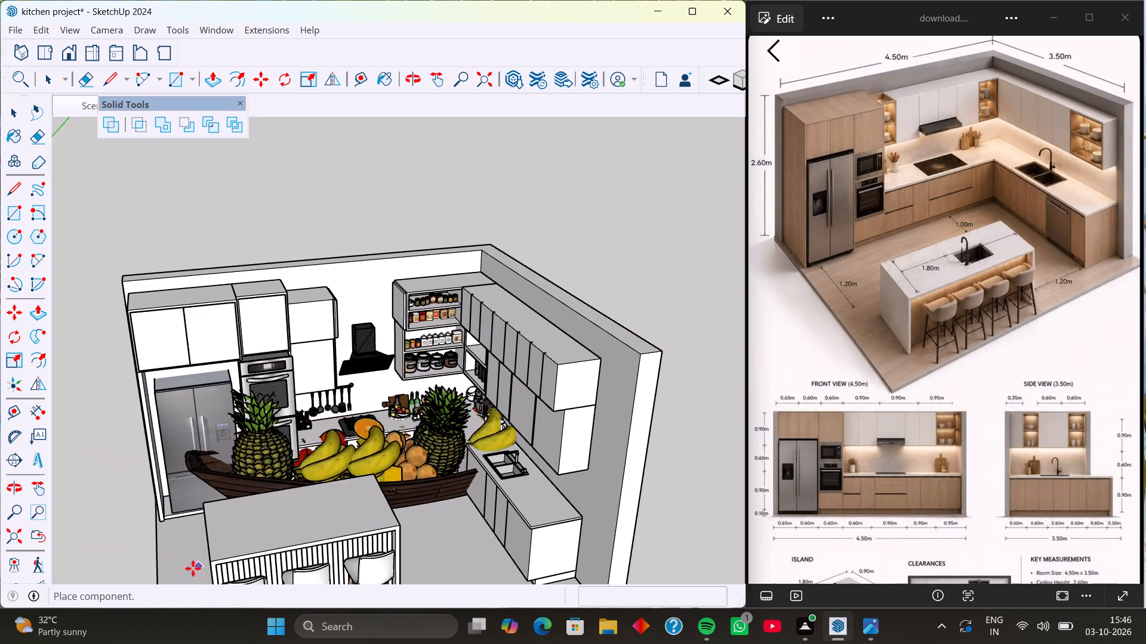
pyautogui.scroll(-5, 175, 568)
pyautogui.moveTo(153, 557); pyautogui.dragTo(263, 382, button='middle')
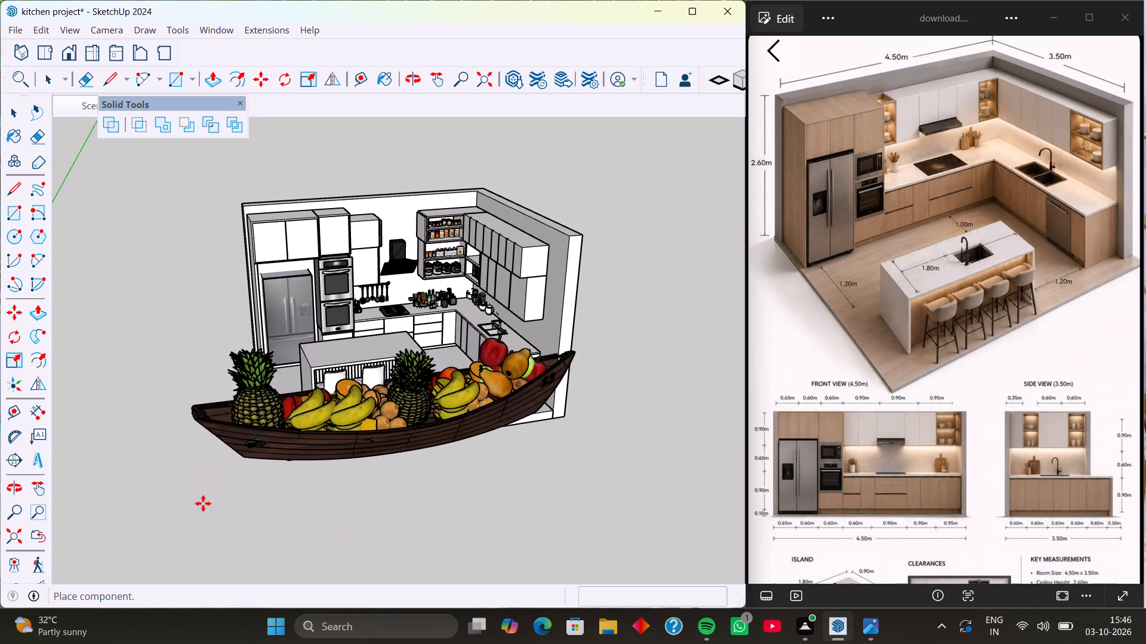
pyautogui.click(208, 533)
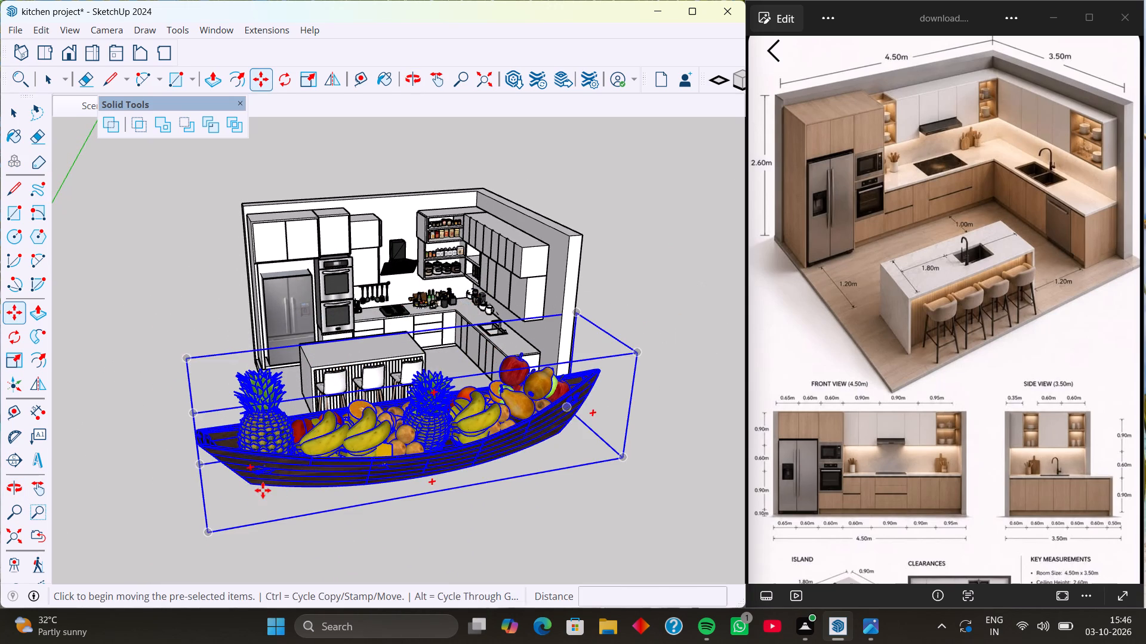
# Scale the imported fruit boat down uniformly to about 0.21 of its size.
pyautogui.press('s')
pyautogui.click(187, 357)
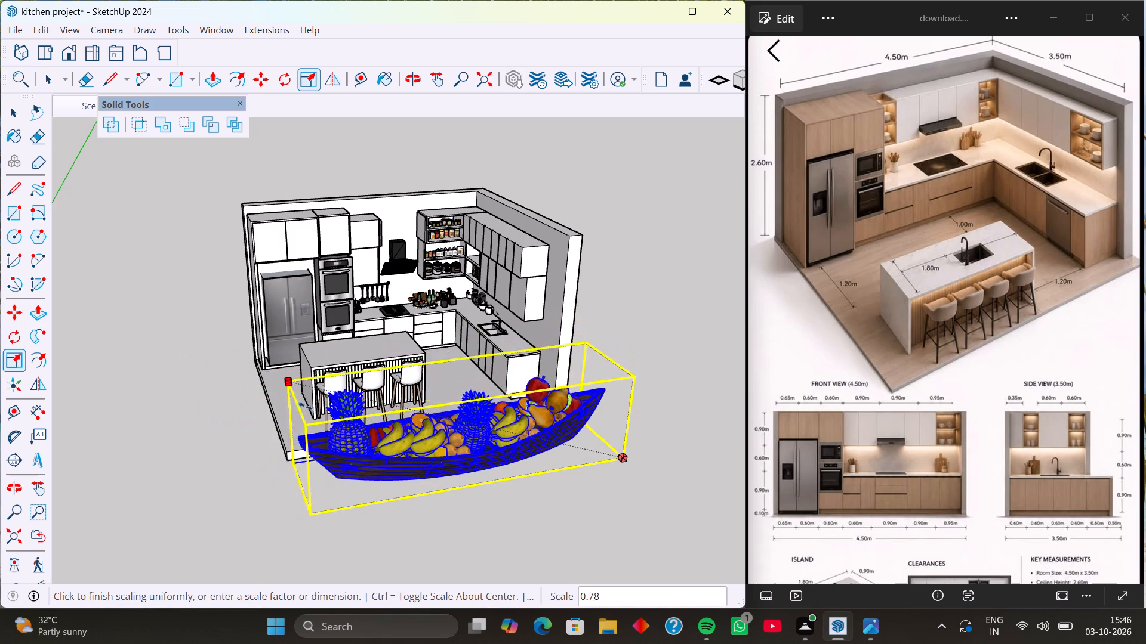
pyautogui.click(538, 441)
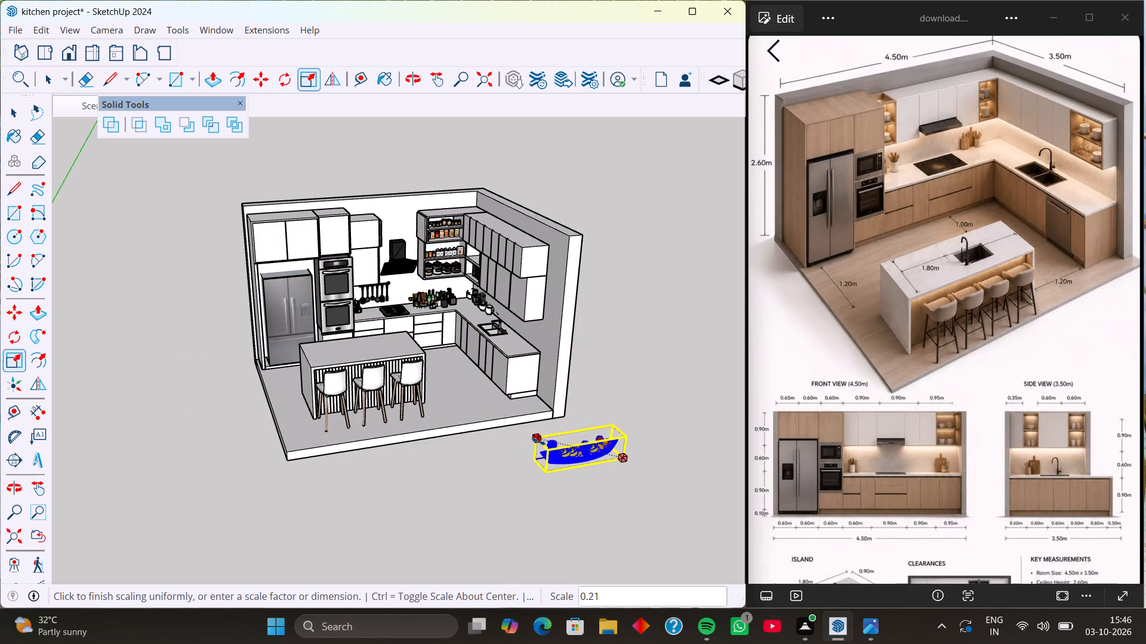
# Move the fruit boat by its bottom corner about 13' 1" onto the kitchen island's countertop.
pyautogui.moveTo(594, 473); pyautogui.dragTo(550, 467, button='middle')
pyautogui.press('m')
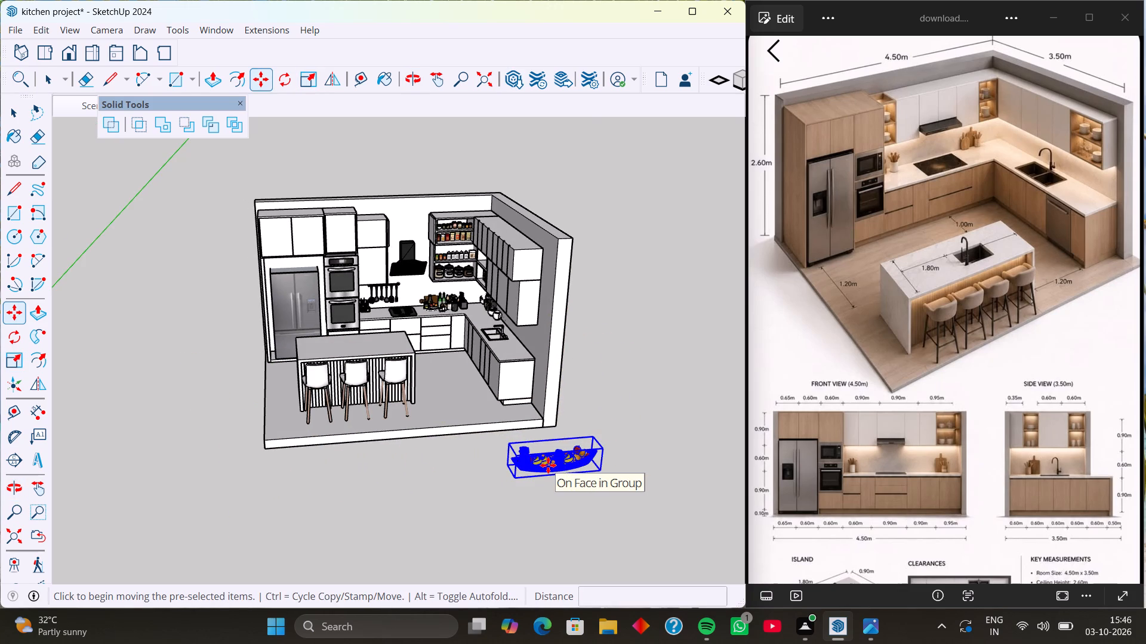
pyautogui.scroll(9, 593, 465)
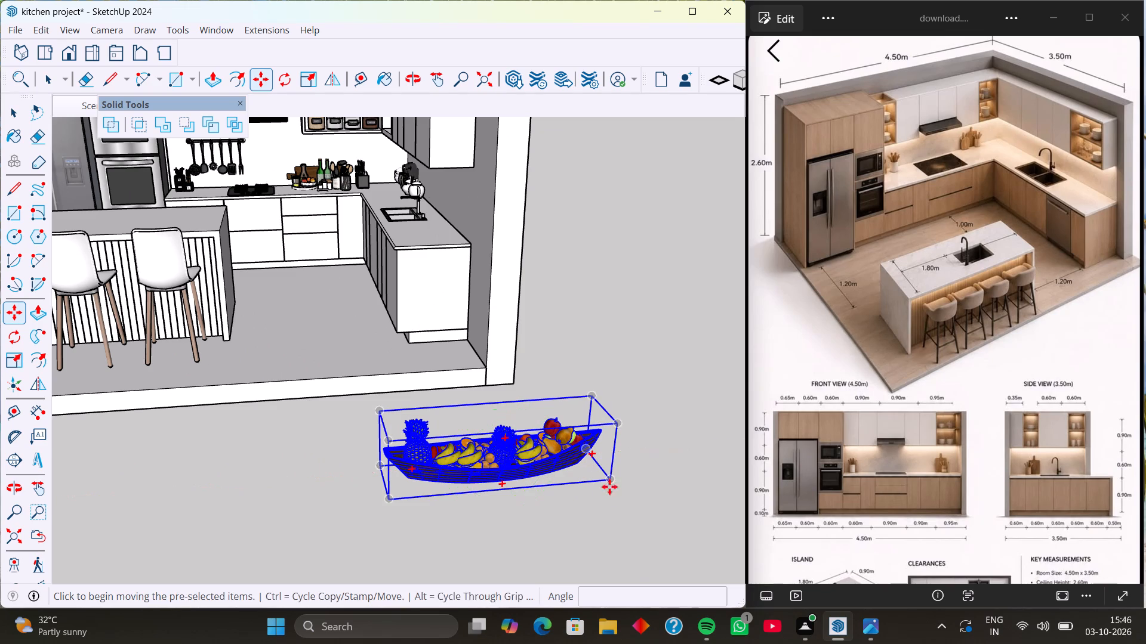
pyautogui.click(611, 478)
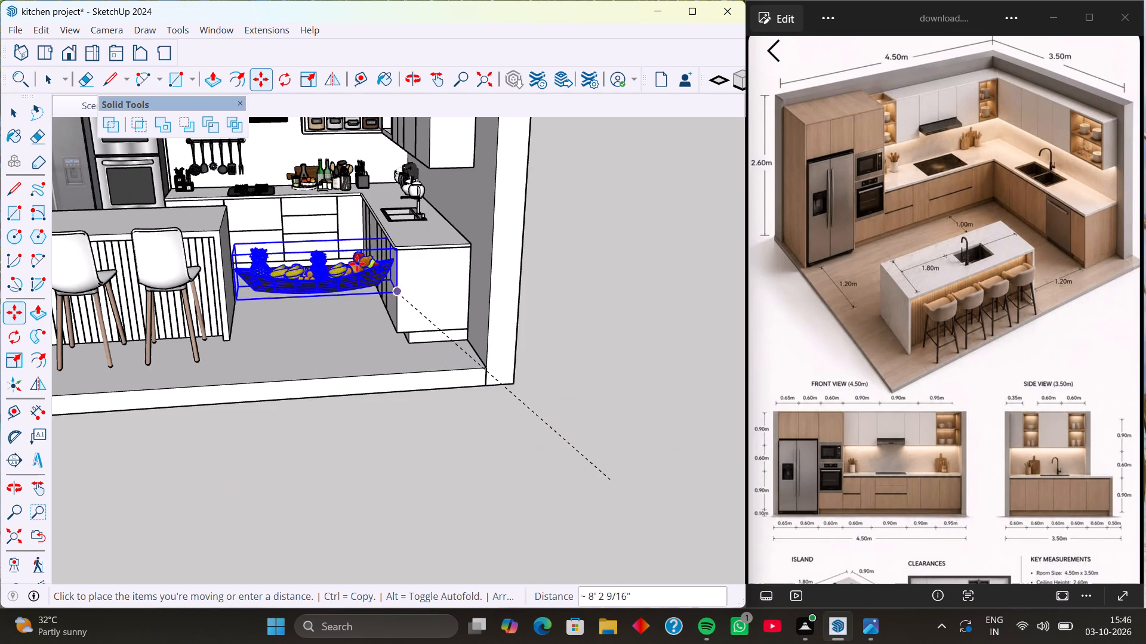
pyautogui.scroll(-1, 189, 223)
pyautogui.keyDown('shift'); pyautogui.moveTo(189, 223); pyautogui.dragTo(197, 231, button='middle'); pyautogui.keyUp('shift')
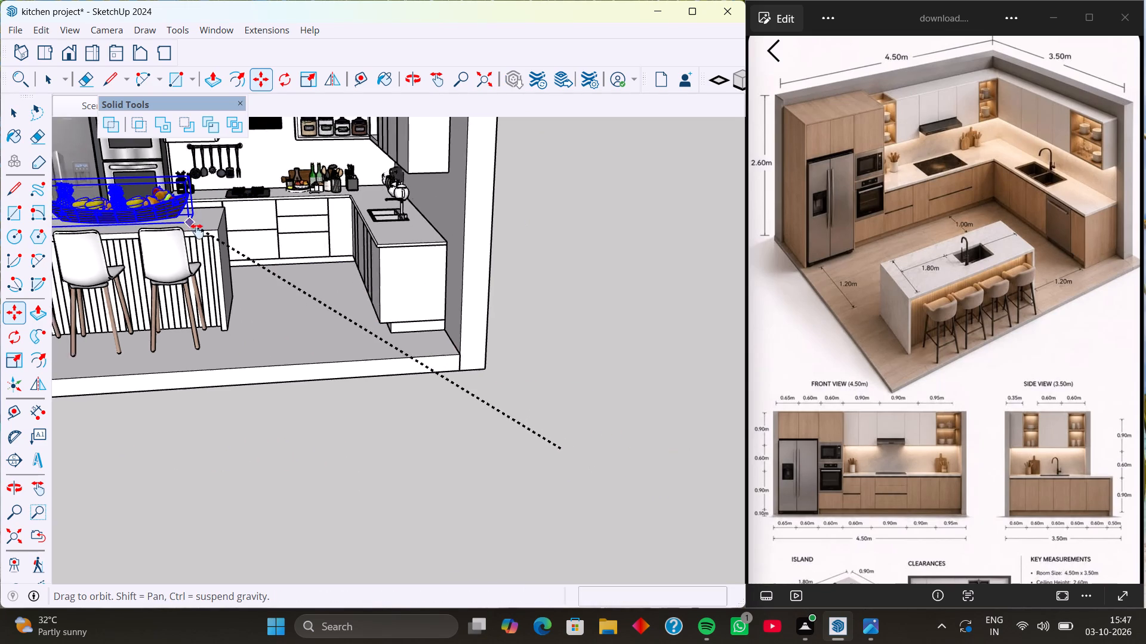
pyautogui.keyDown('shift'); pyautogui.moveTo(197, 231); pyautogui.dragTo(354, 396, button='middle'); pyautogui.keyUp('shift')
pyautogui.scroll(9, 361, 397)
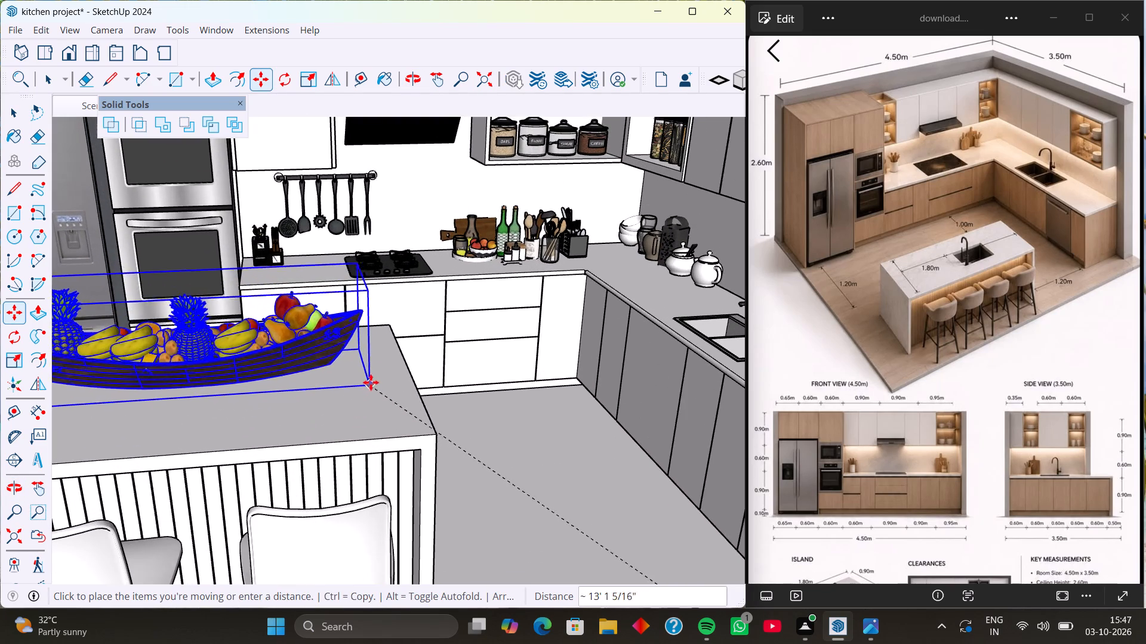
pyautogui.click(388, 378)
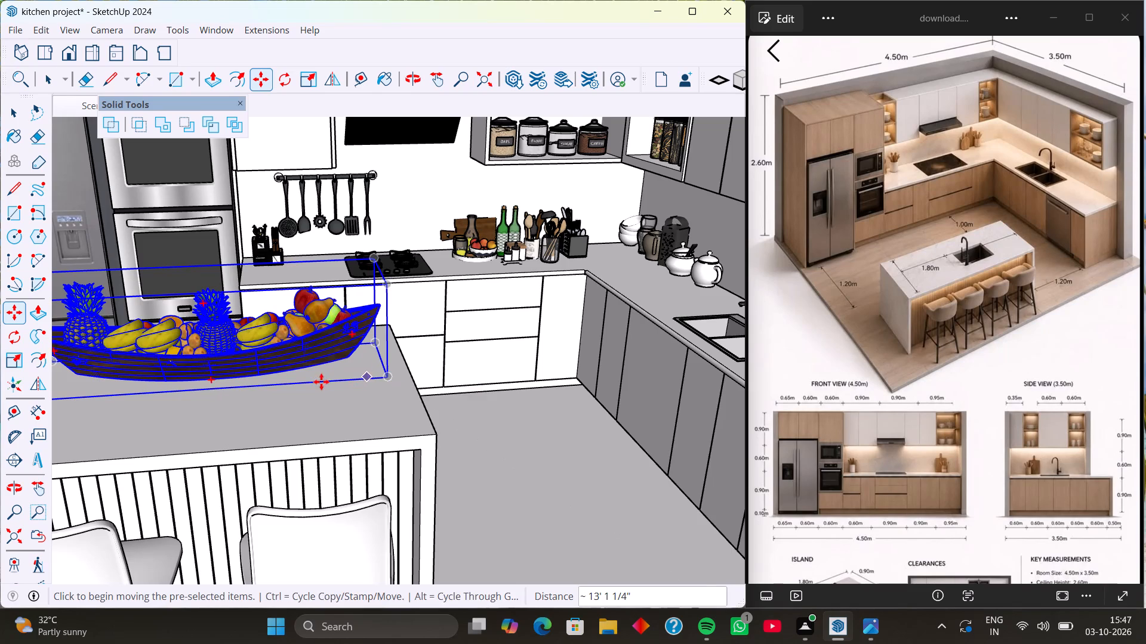
# Scale the fruit boat on the kitchen island down uniformly to about 0.62 of its size.
pyautogui.scroll(-3, 321, 382)
pyautogui.moveTo(284, 368); pyautogui.dragTo(434, 393, button='middle')
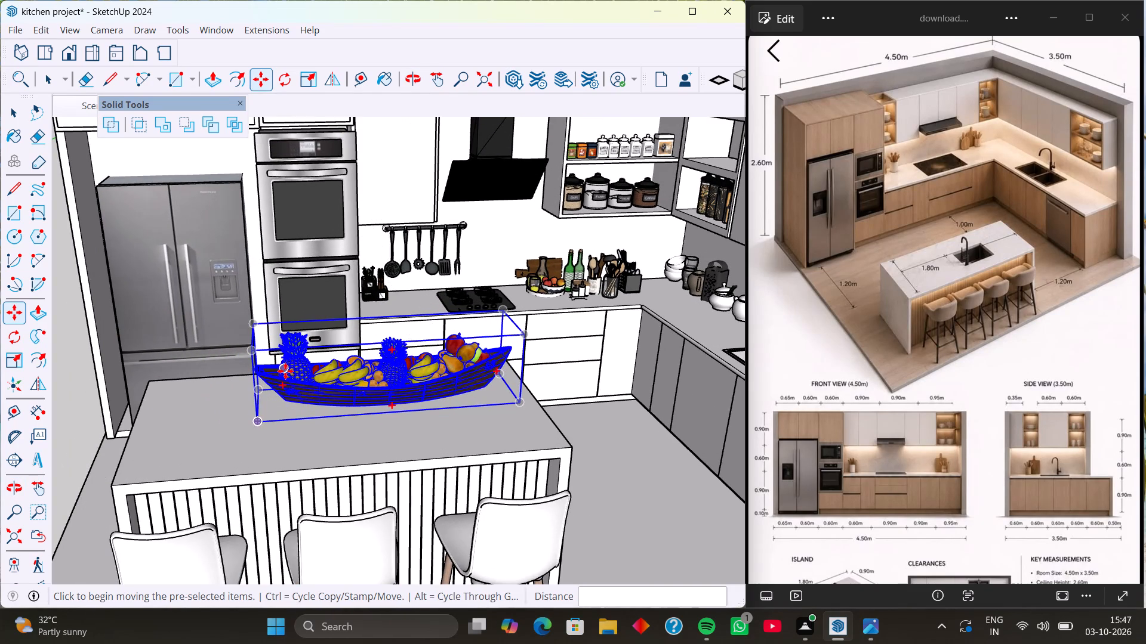
pyautogui.press('s')
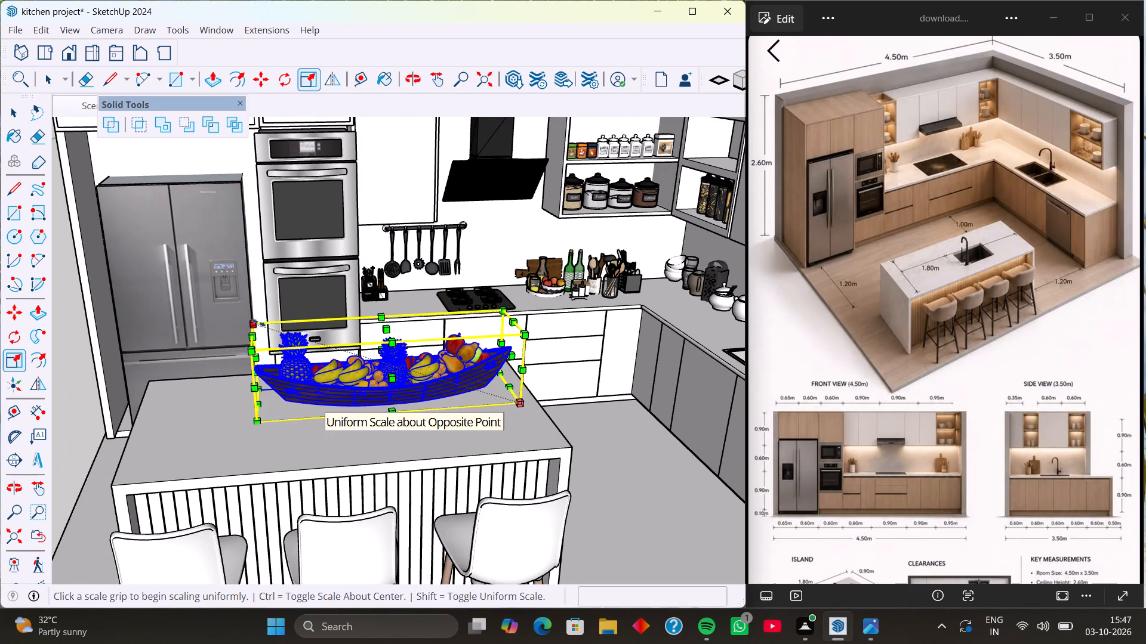
pyautogui.click(258, 323)
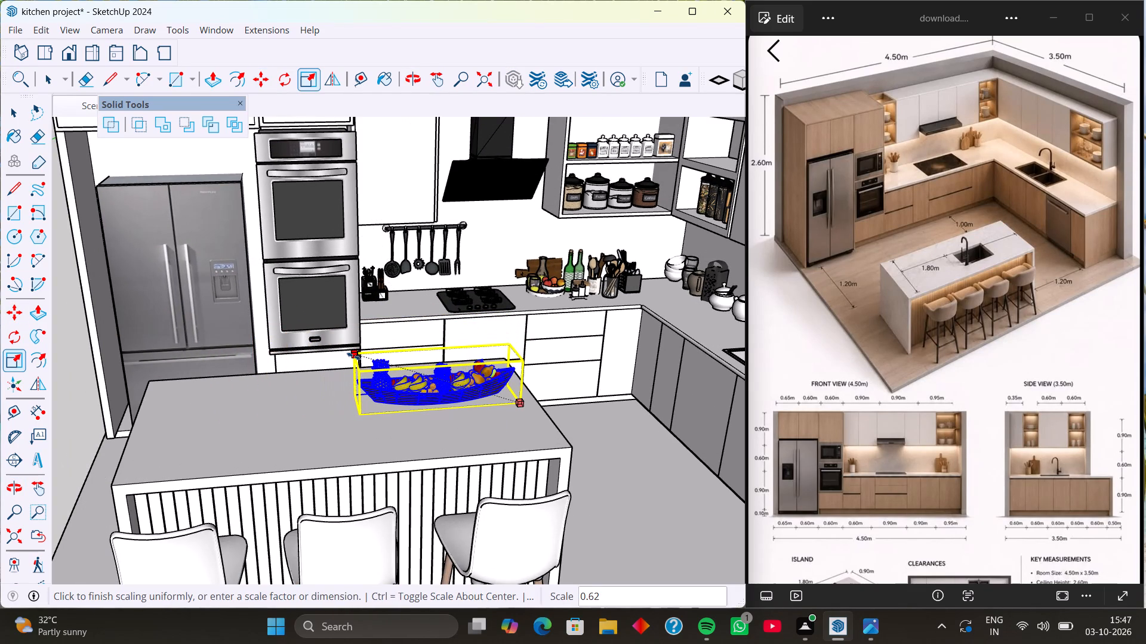
pyautogui.click(353, 356)
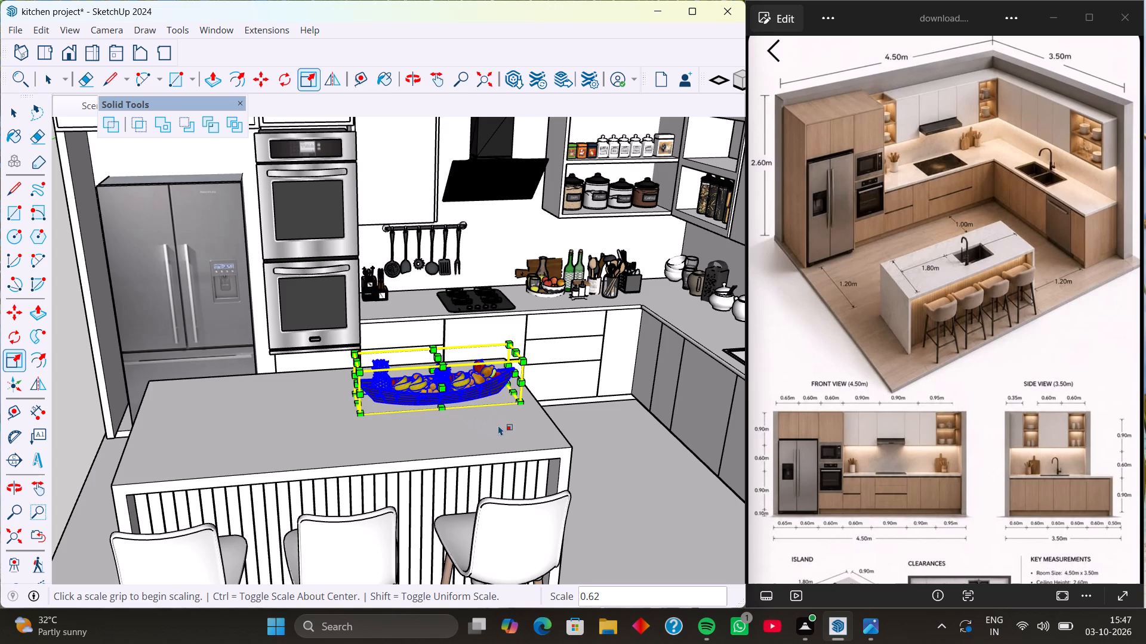
# Move the fruit boat by its bottom corner about 5 13/16" across the island countertop, toward the edge opposite the stools.
pyautogui.press('m')
pyautogui.scroll(4, 515, 401)
pyautogui.moveTo(515, 400); pyautogui.dragTo(393, 409, button='middle')
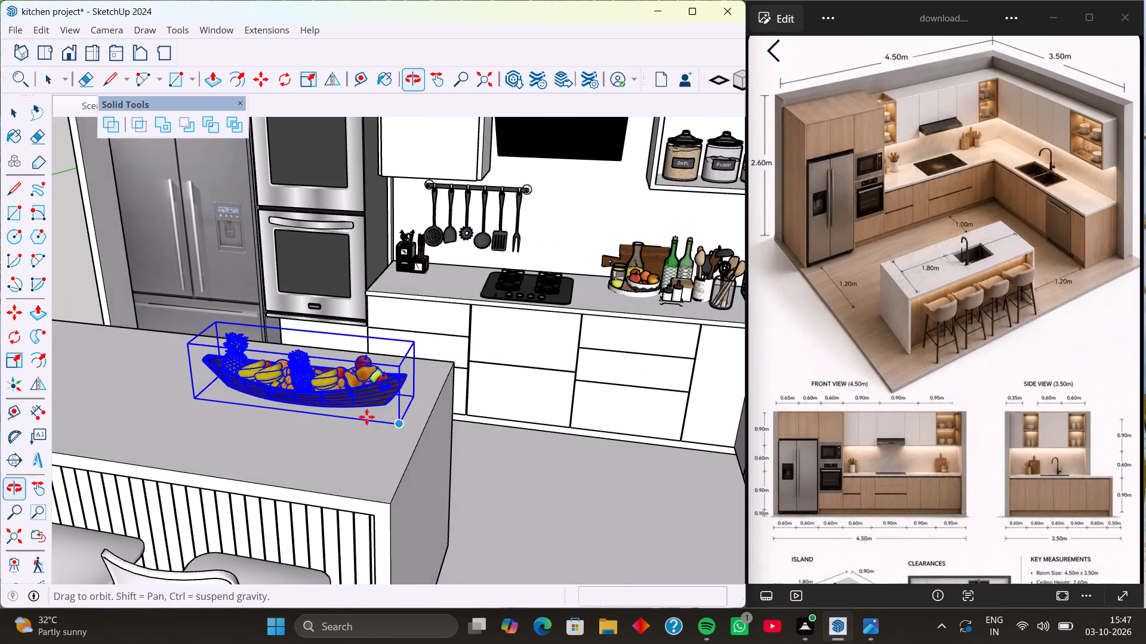
pyautogui.scroll(1, 417, 398)
pyautogui.moveTo(417, 398); pyautogui.dragTo(363, 409, button='middle')
pyautogui.scroll(4, 363, 409)
pyautogui.click(373, 397)
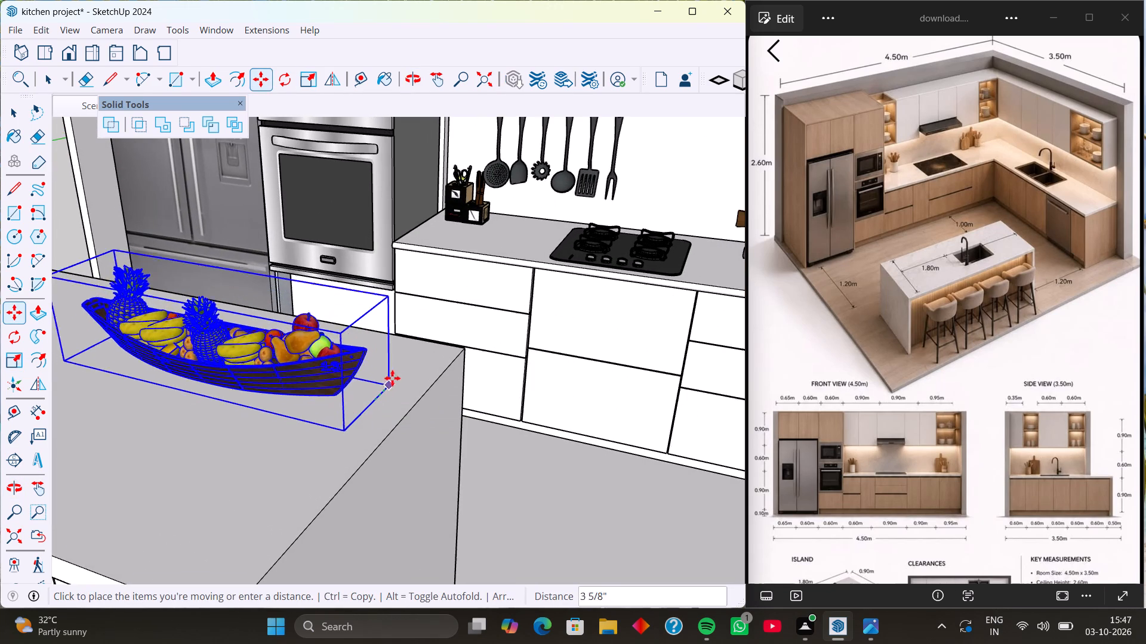
pyautogui.click(400, 371)
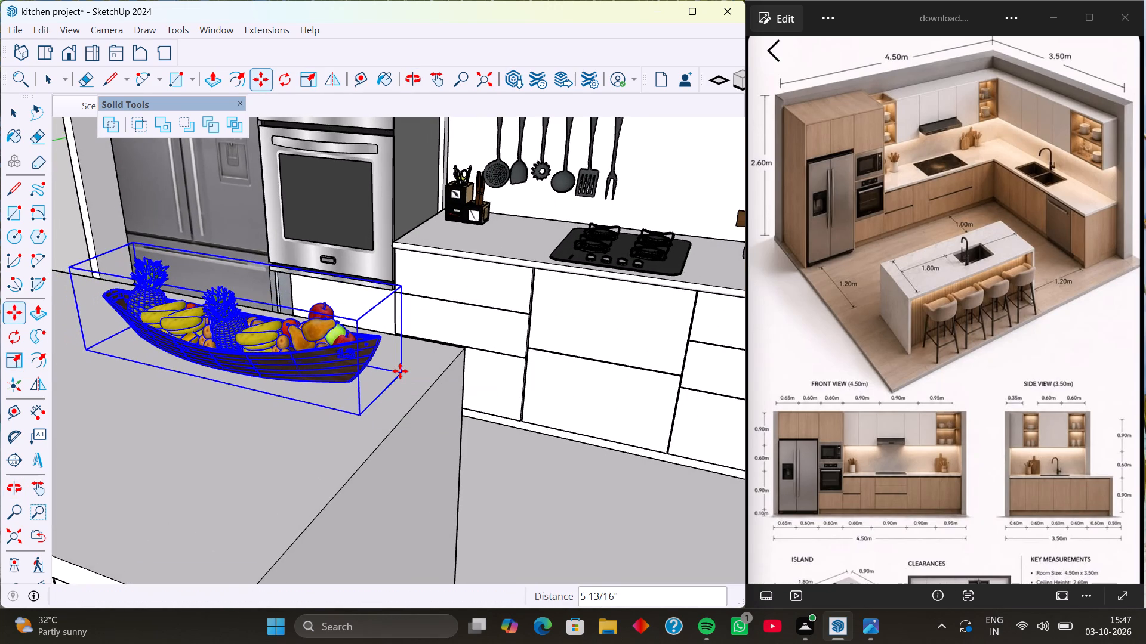
pyautogui.scroll(-9, 307, 418)
pyautogui.press('space')
pyautogui.scroll(-7, 259, 429)
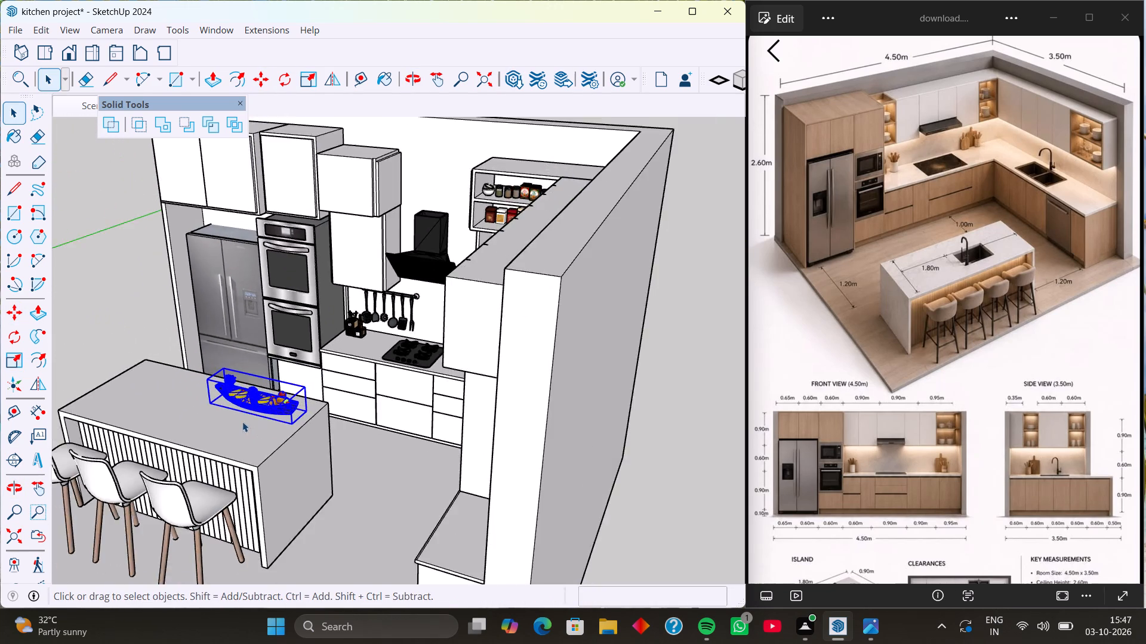
pyautogui.scroll(-3, 242, 422)
pyautogui.click(158, 339)
# Load the 6.5 MB "Fruites" bowl model from 3D Warehouse into the project and place it on the island beside the fruit boat.
pyautogui.moveTo(213, 358); pyautogui.dragTo(326, 400, button='middle')
pyautogui.scroll(8, 289, 451)
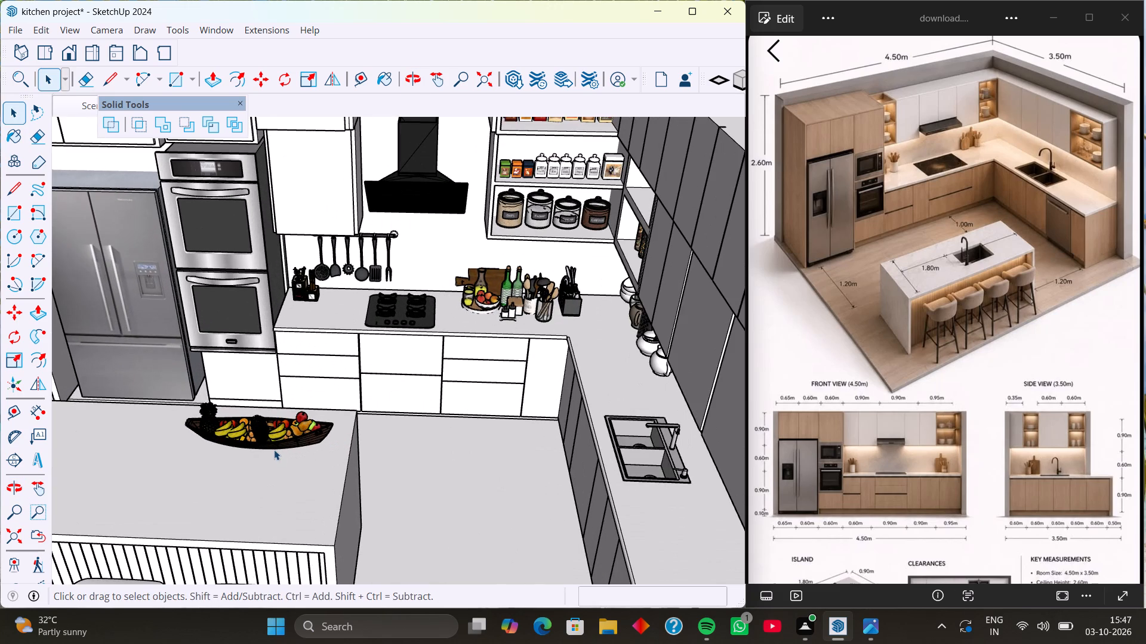
pyautogui.scroll(-1, 274, 450)
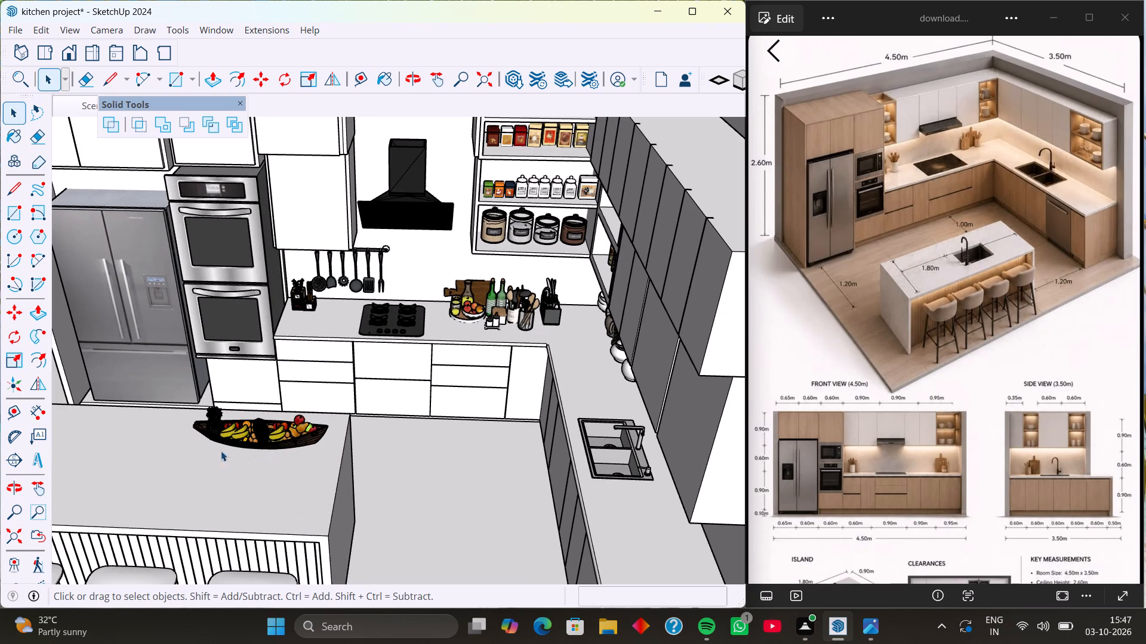
pyautogui.click(214, 32)
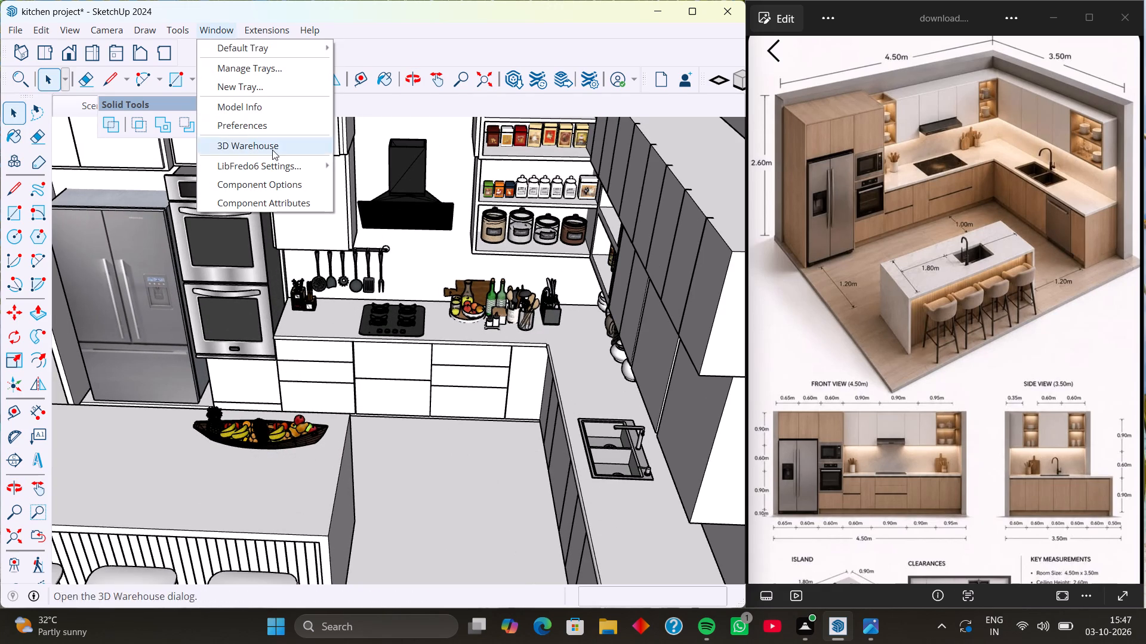
pyautogui.click(278, 146)
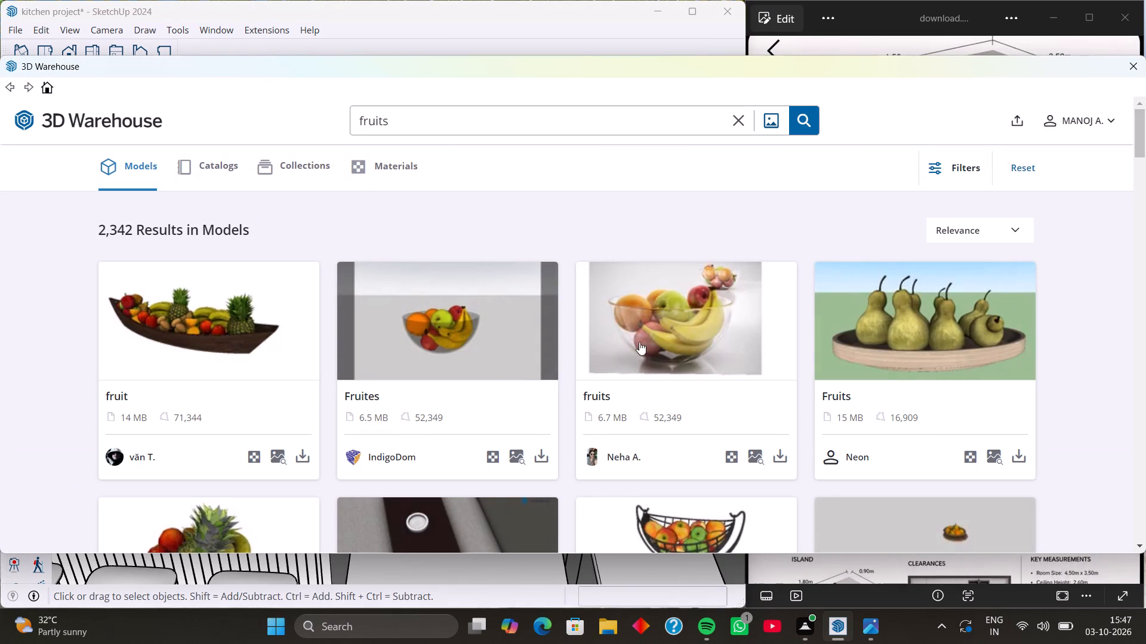
pyautogui.scroll(3, 653, 379)
pyautogui.scroll(-2, 532, 389)
pyautogui.scroll(1, 519, 388)
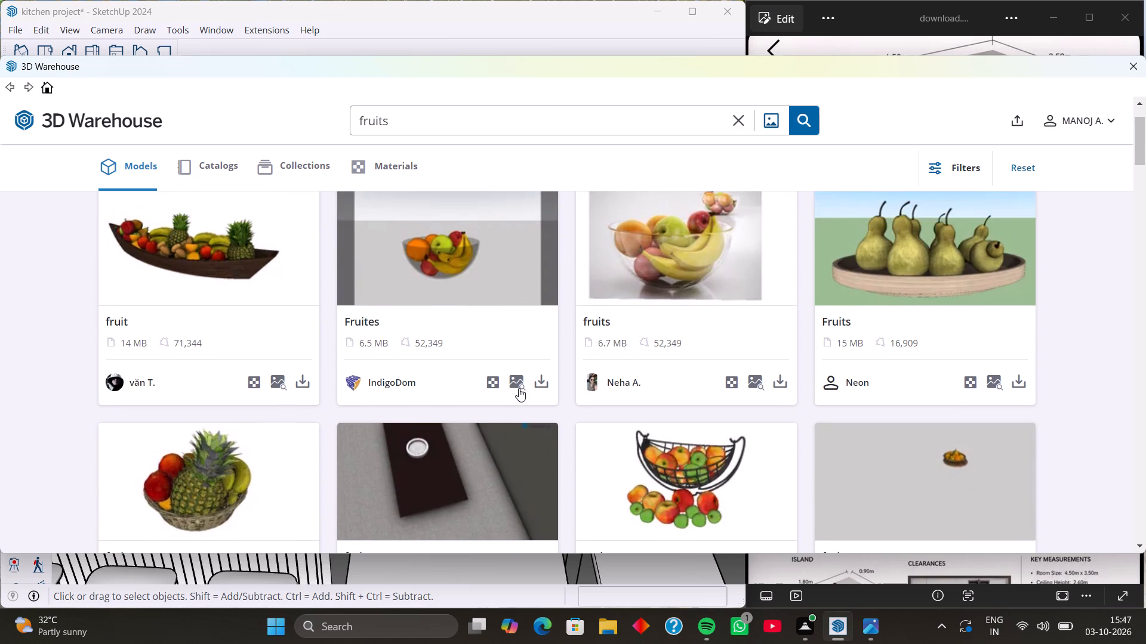
pyautogui.click(540, 379)
pyautogui.click(522, 323)
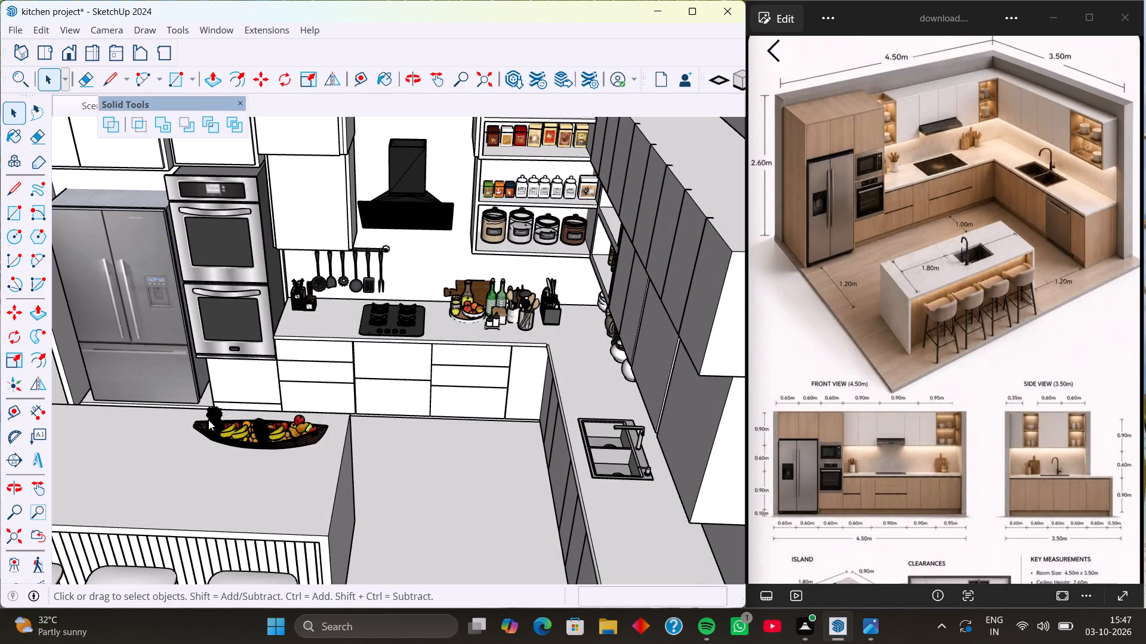
pyautogui.scroll(-4, 237, 451)
pyautogui.click(522, 348)
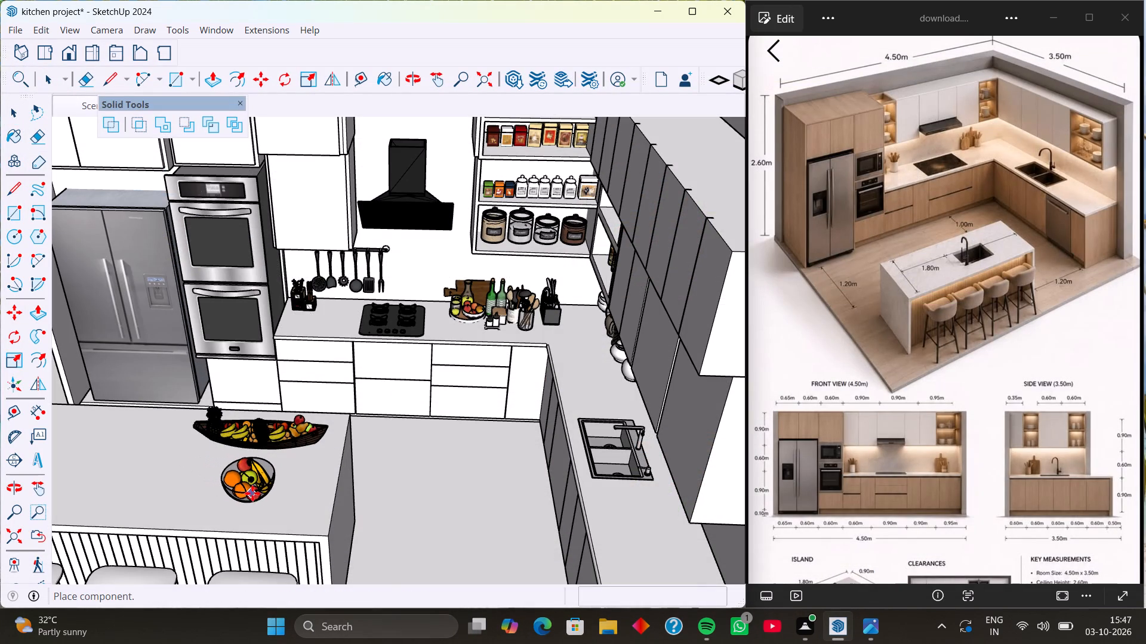
pyautogui.click(254, 493)
pyautogui.scroll(-3, 214, 419)
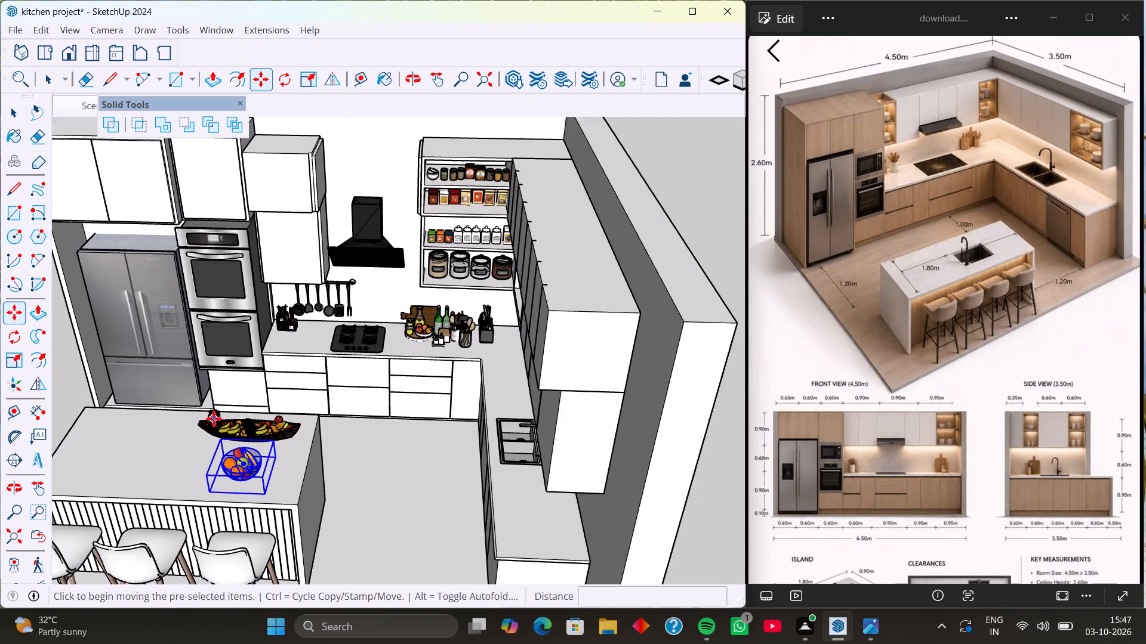
pyautogui.scroll(-1, 214, 419)
pyautogui.press('space')
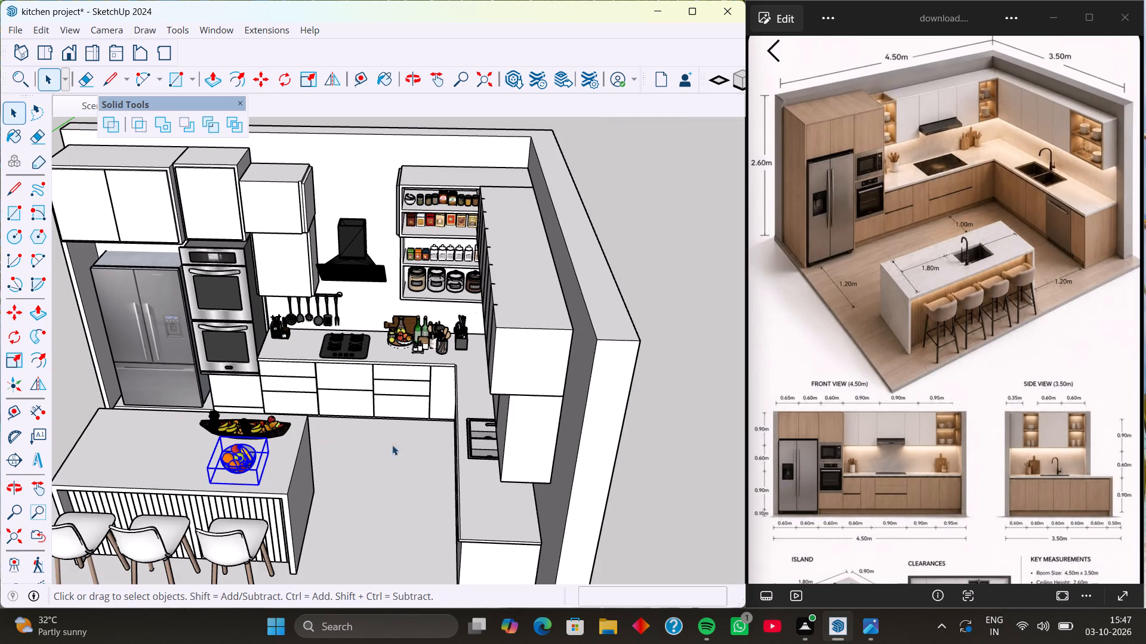
pyautogui.click(657, 465)
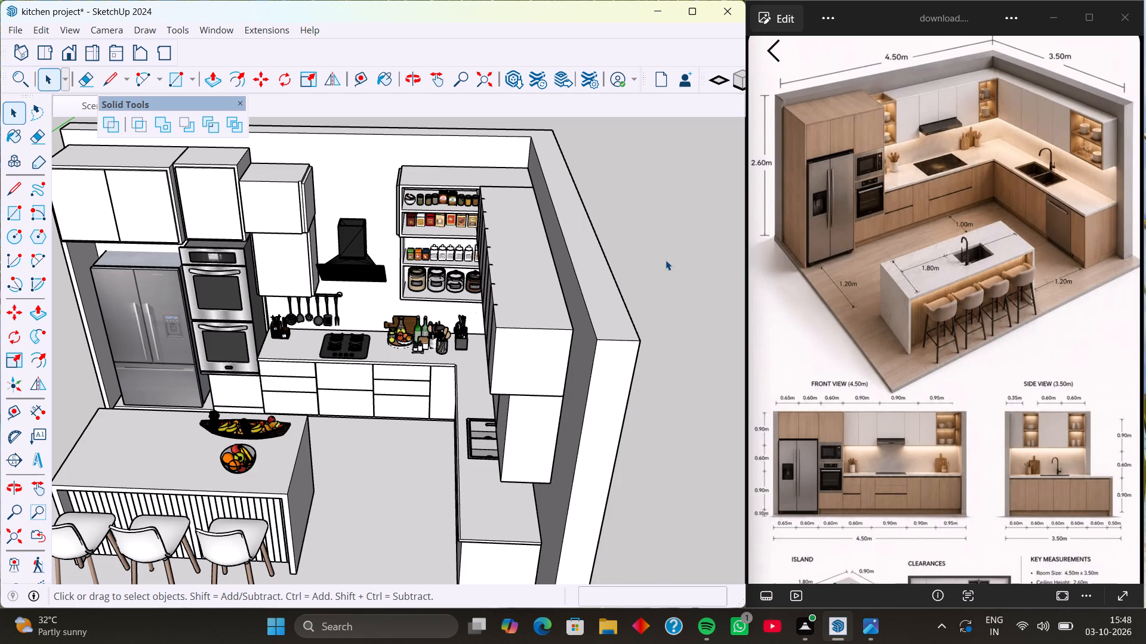
# Search 3D Warehouse for "vegetables".
pyautogui.click(210, 26)
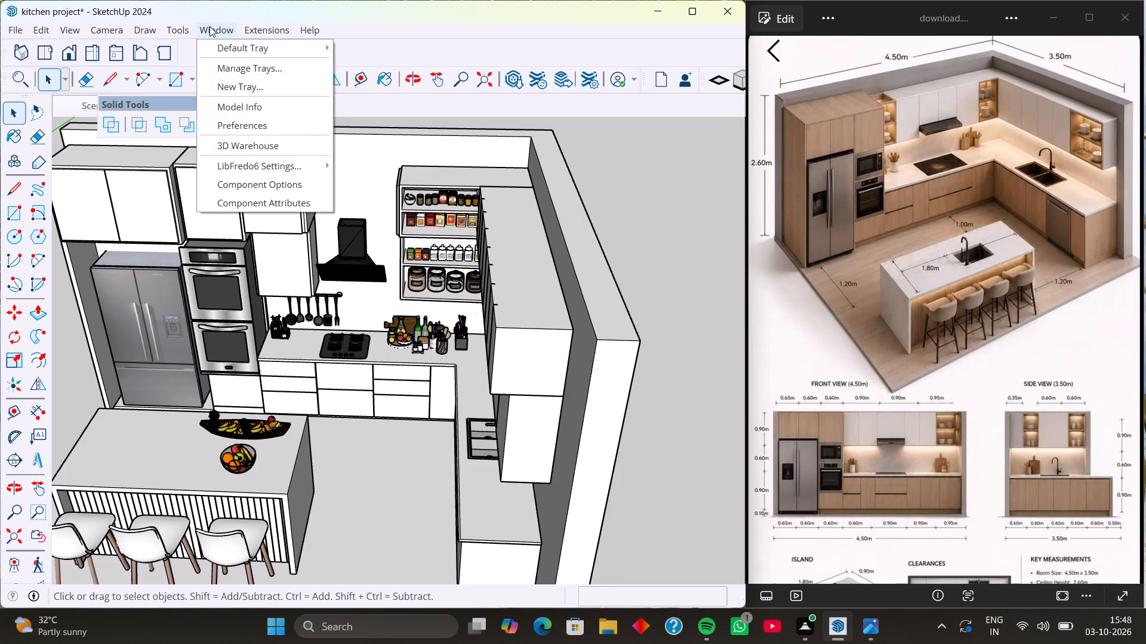
pyautogui.click(248, 150)
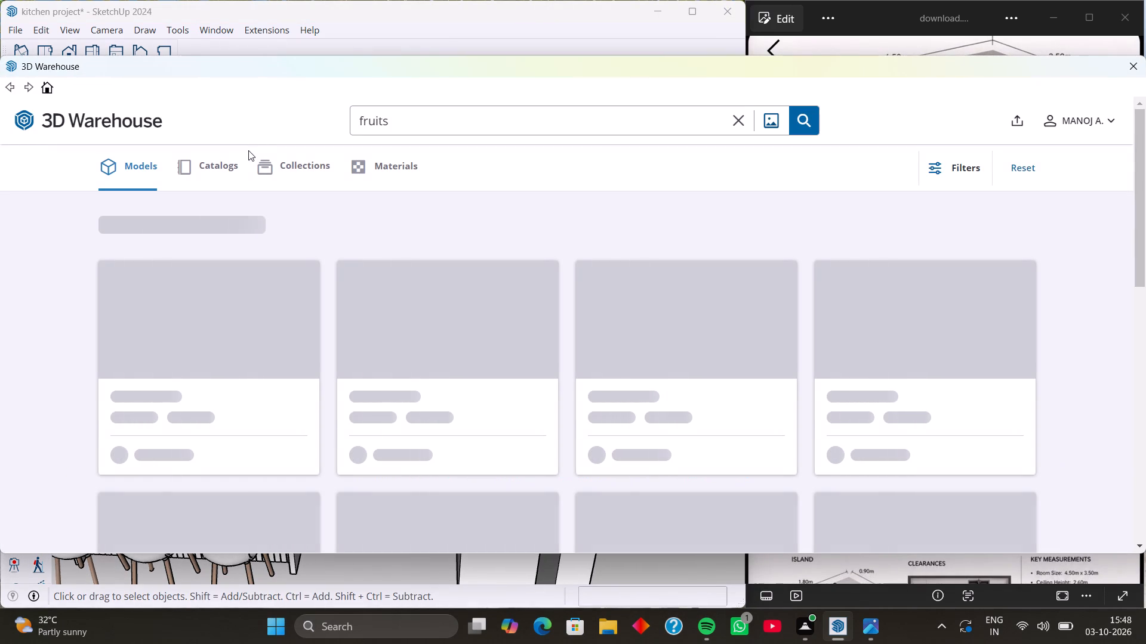
pyautogui.click(409, 119)
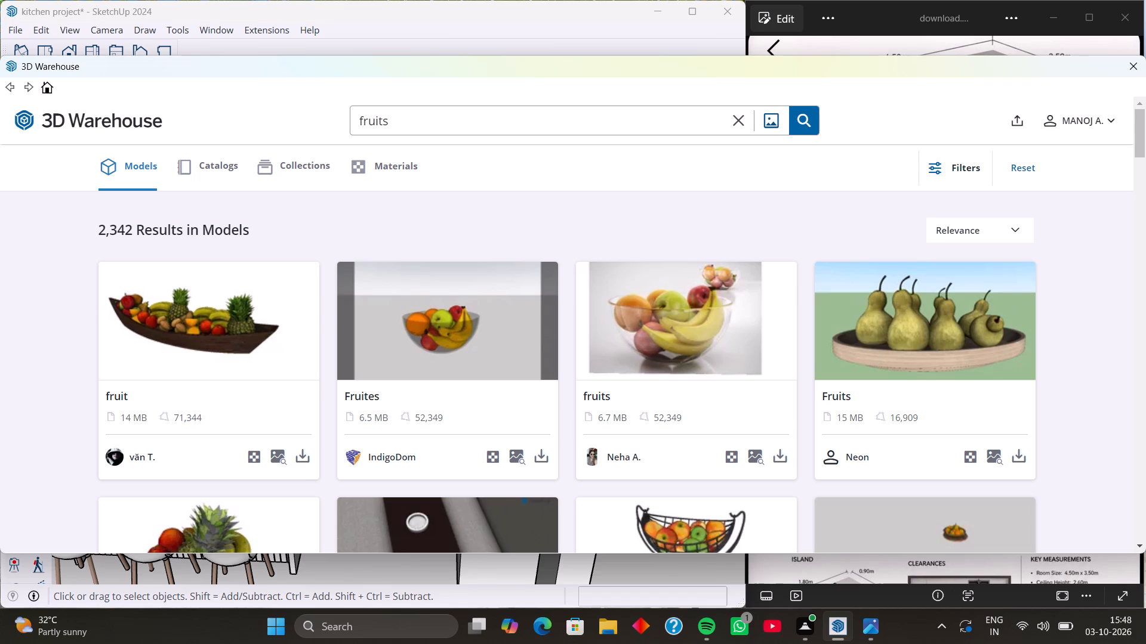
pyautogui.click(402, 122)
pyautogui.press('BackSpace')
pyautogui.press('BackSpace')
pyautogui.press('BackSpace')
pyautogui.press('BackSpace')
pyautogui.press('BackSpace')
pyautogui.press('BackSpace')
pyautogui.press('BackSpace')
pyautogui.press('BackSpace')
pyautogui.press('BackSpace')
pyautogui.press('BackSpace')
pyautogui.press('BackSpace')
pyautogui.press('BackSpace')
pyautogui.press('BackSpace')
pyautogui.press('BackSpace')
pyautogui.press('BackSpace')
pyautogui.press('BackSpace')
pyautogui.write('vegeta')
pyautogui.write('bles')
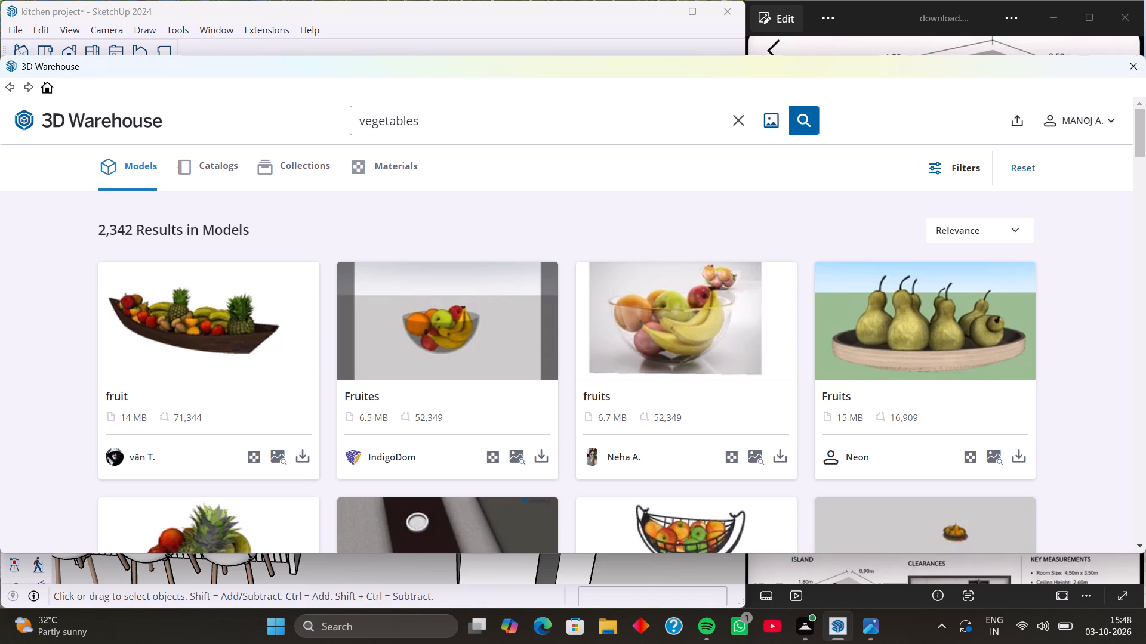
pyautogui.press('Return')
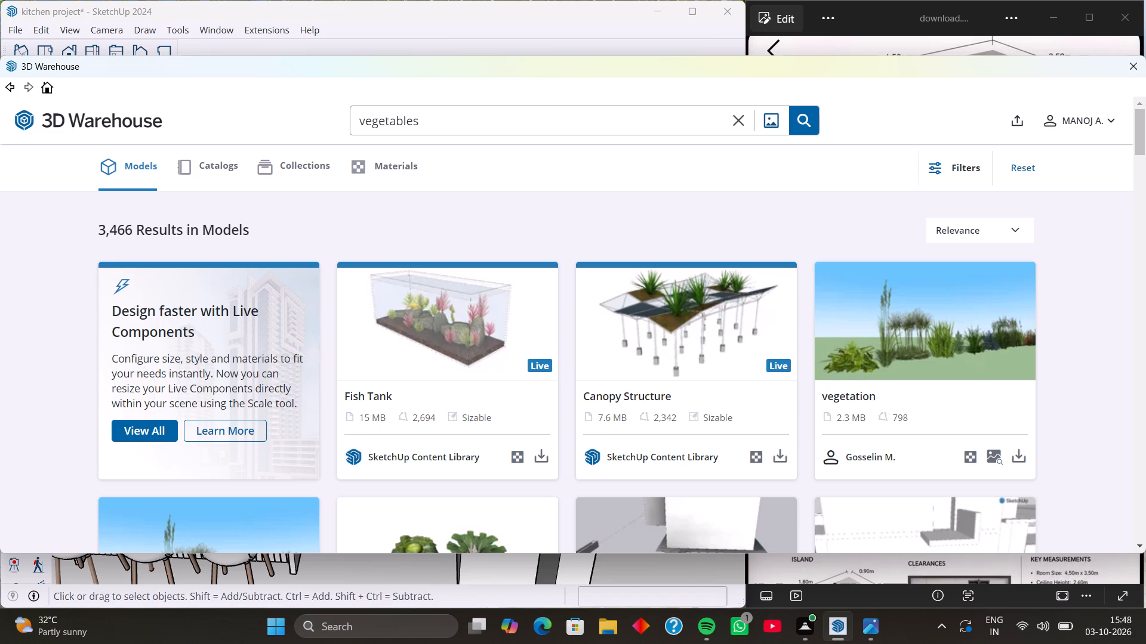
# Look through the "vegetables" model results for a set suited to the kitchen island or countertop.
pyautogui.scroll(-4, 524, 294)
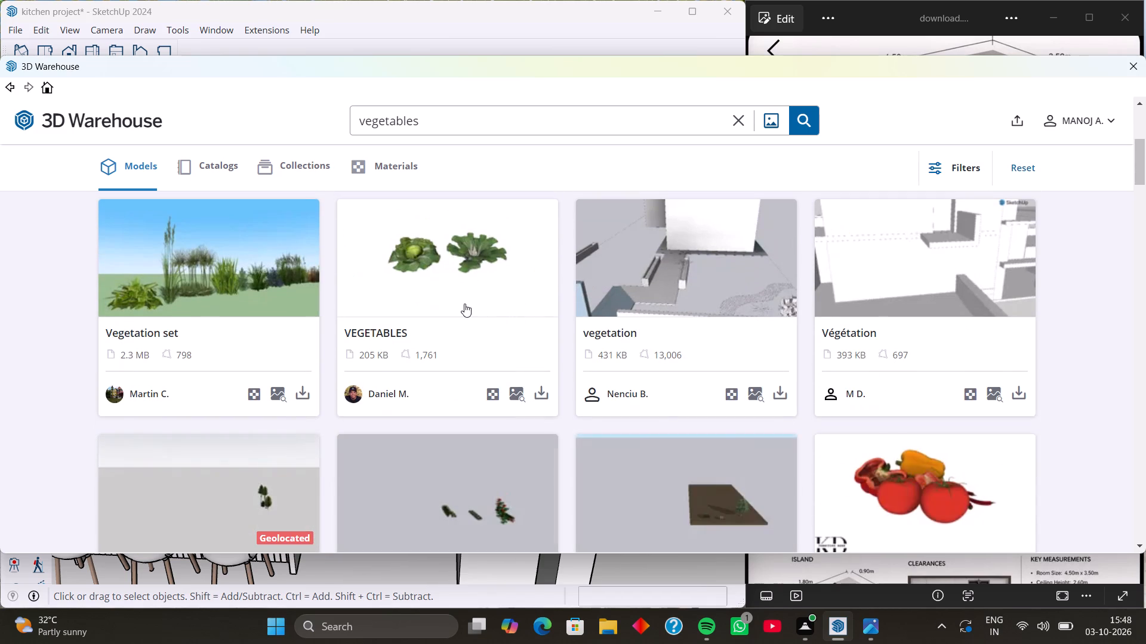
pyautogui.scroll(-3, 652, 346)
pyautogui.scroll(-1, 649, 408)
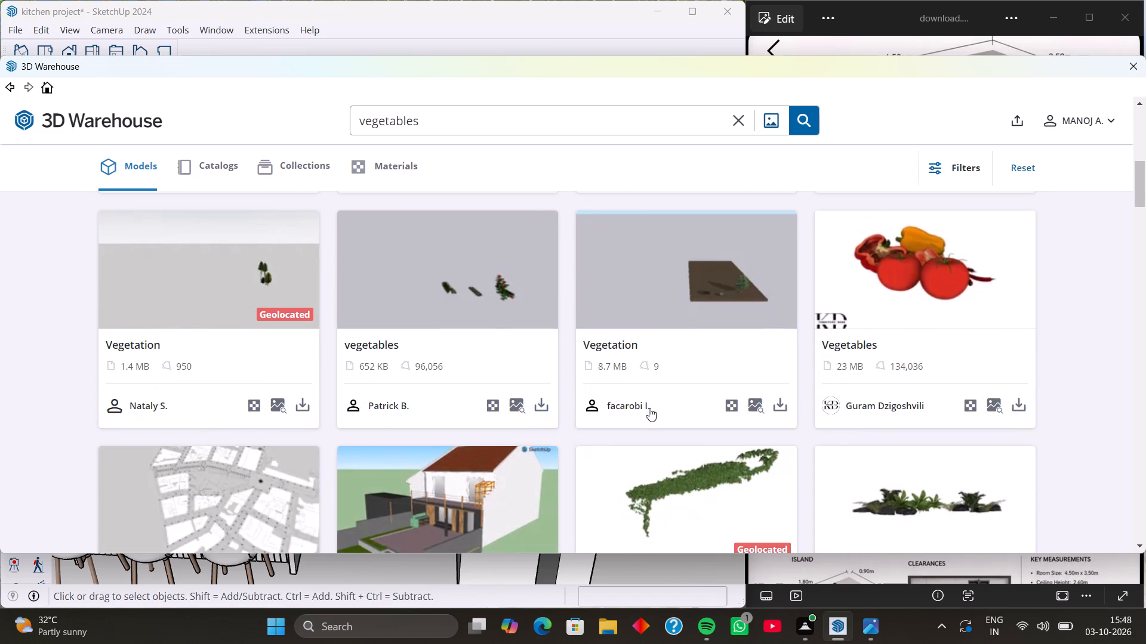
pyautogui.scroll(-2, 649, 408)
pyautogui.scroll(-2, 592, 406)
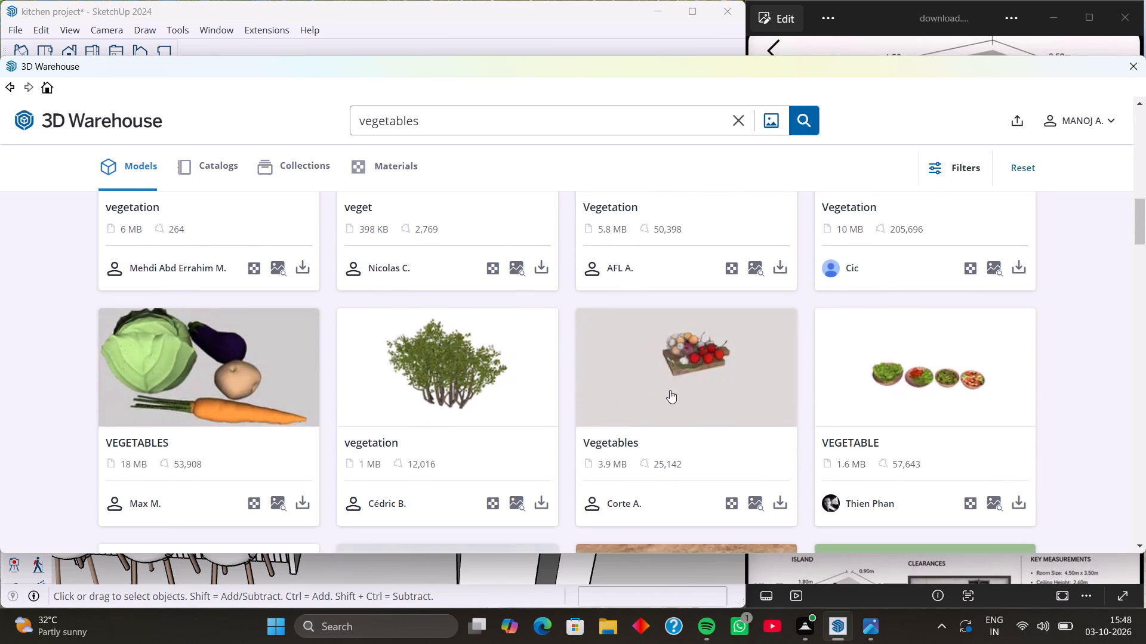
pyautogui.scroll(-3, 704, 381)
pyautogui.scroll(-2, 467, 403)
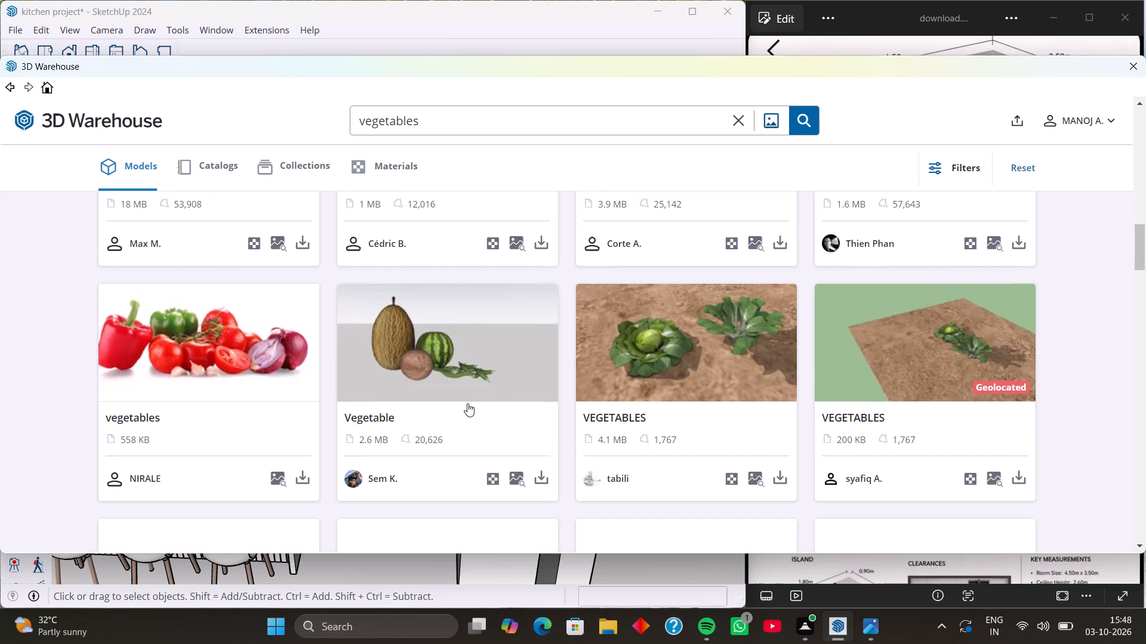
pyautogui.scroll(-2, 442, 405)
pyautogui.scroll(-3, 529, 416)
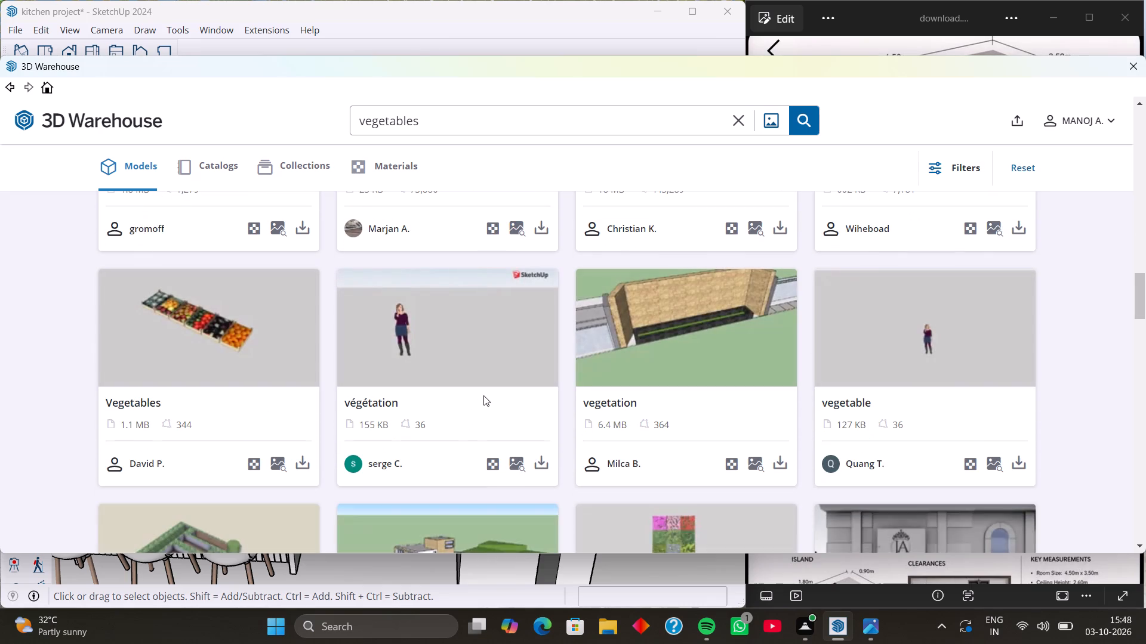
pyautogui.scroll(-4, 301, 392)
pyautogui.scroll(-2, 421, 382)
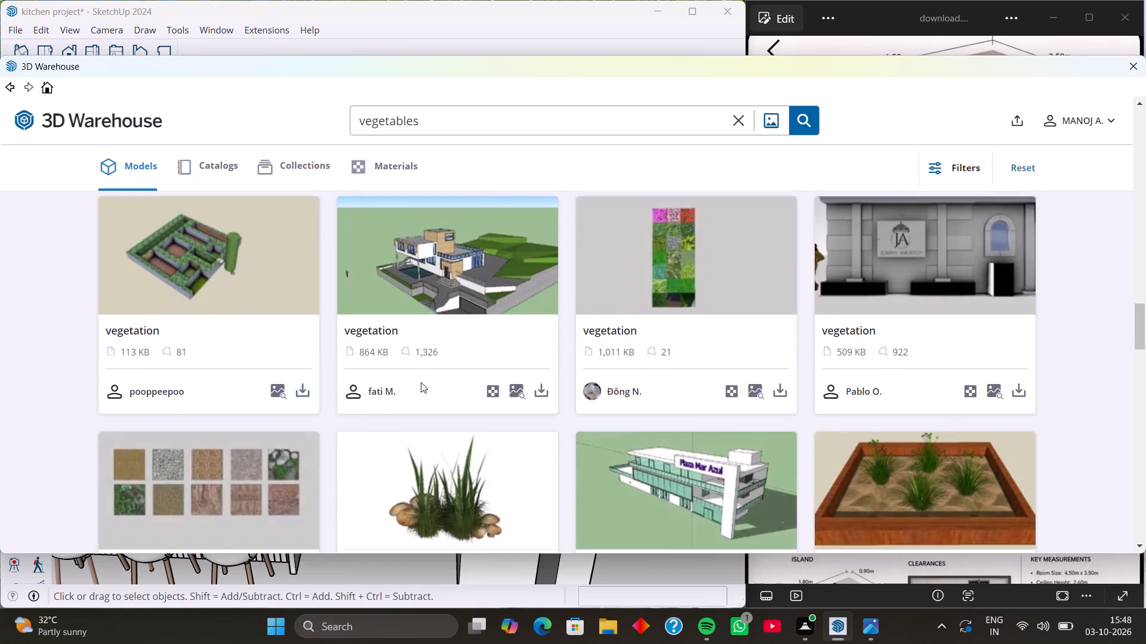
pyautogui.scroll(-5, 421, 382)
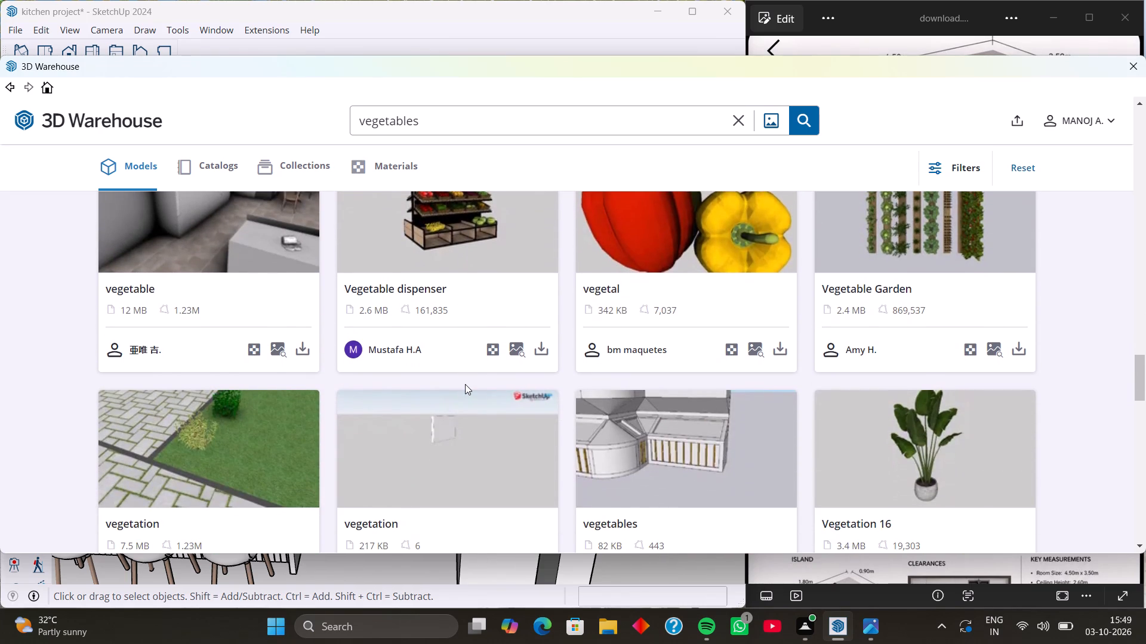
pyautogui.scroll(-4, 721, 374)
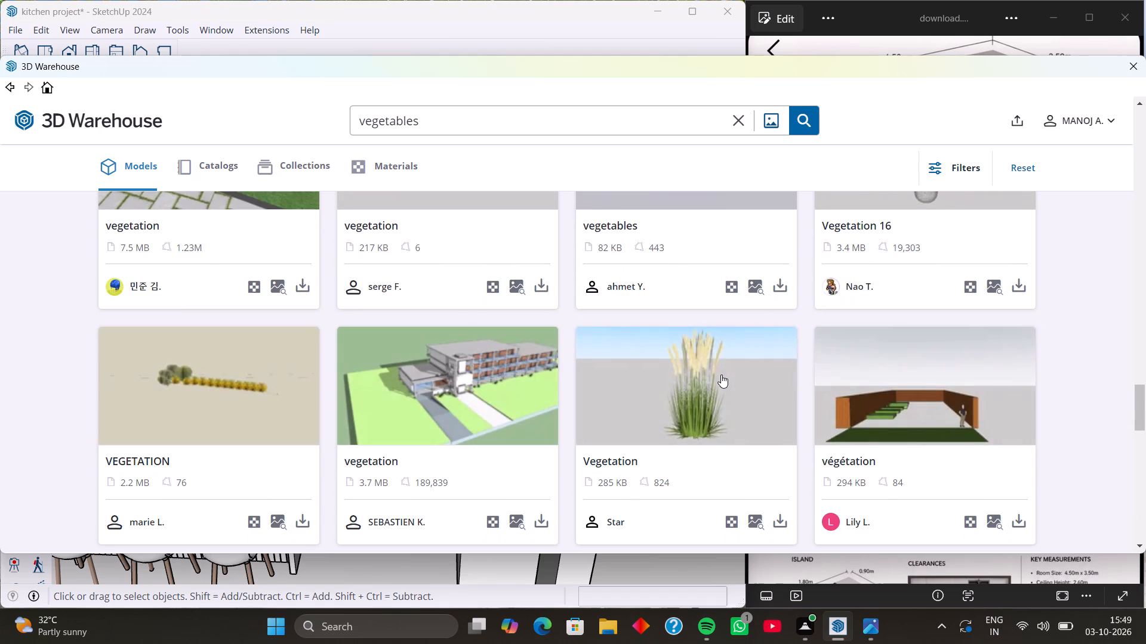
pyautogui.scroll(-3, 721, 374)
pyautogui.scroll(3, 721, 374)
pyautogui.scroll(-4, 721, 374)
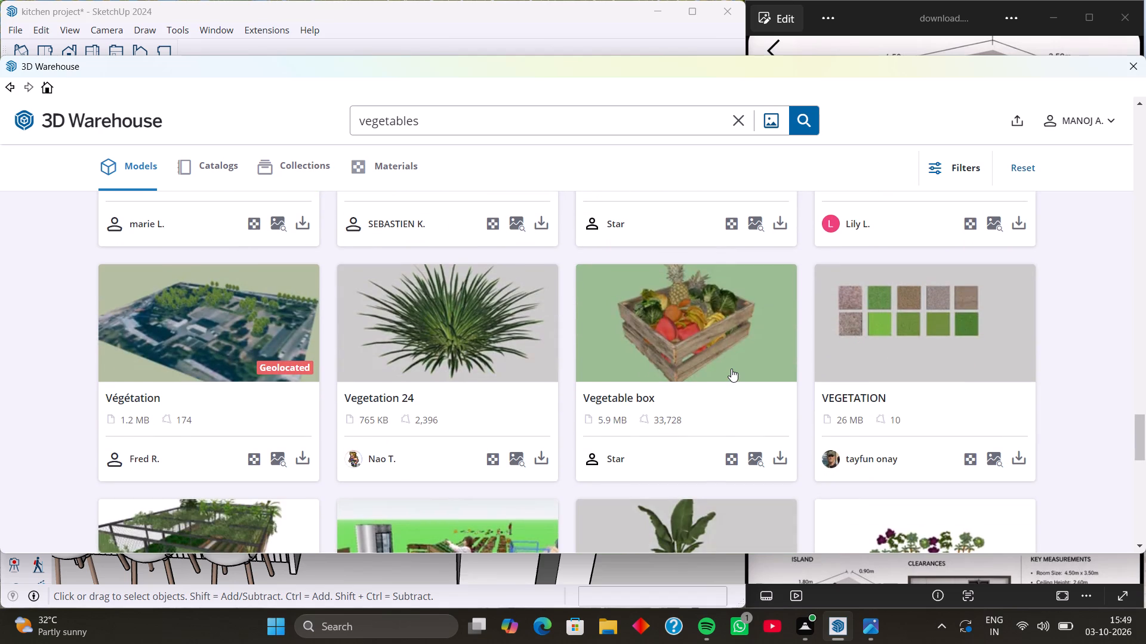
pyautogui.scroll(-6, 731, 369)
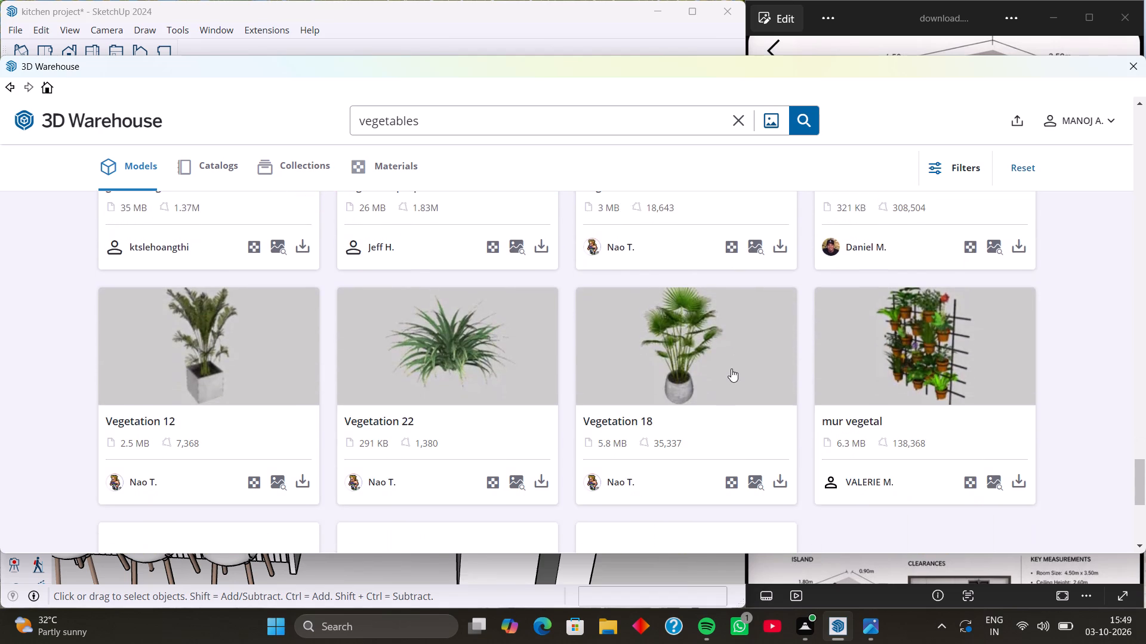
pyautogui.scroll(-5, 731, 369)
pyautogui.scroll(3, 711, 337)
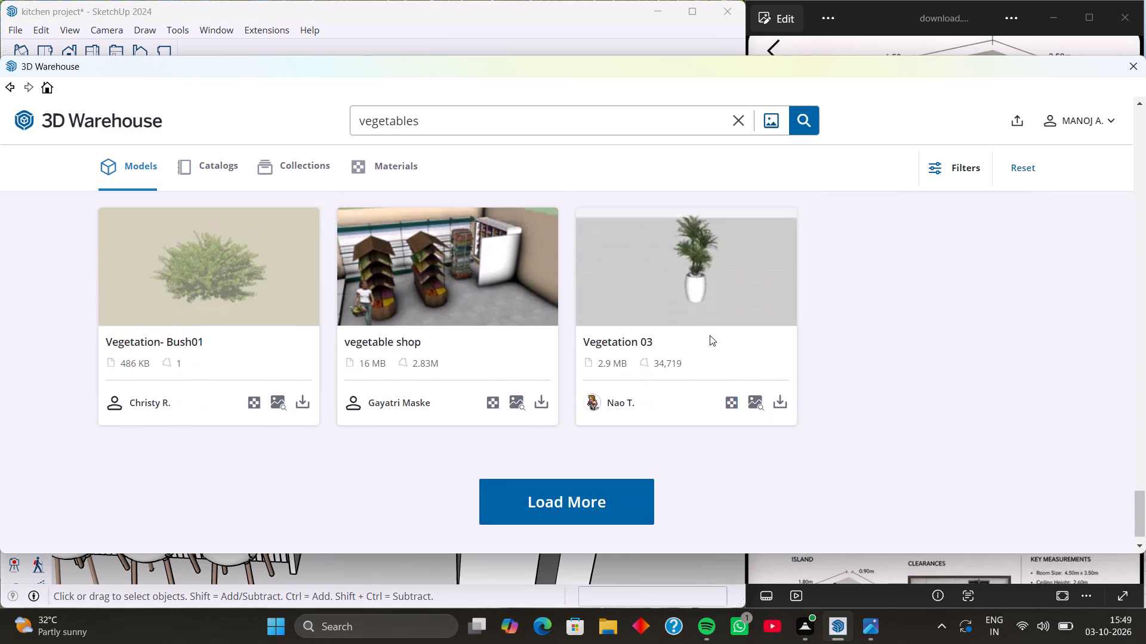
pyautogui.scroll(4, 710, 335)
pyautogui.scroll(6, 477, 189)
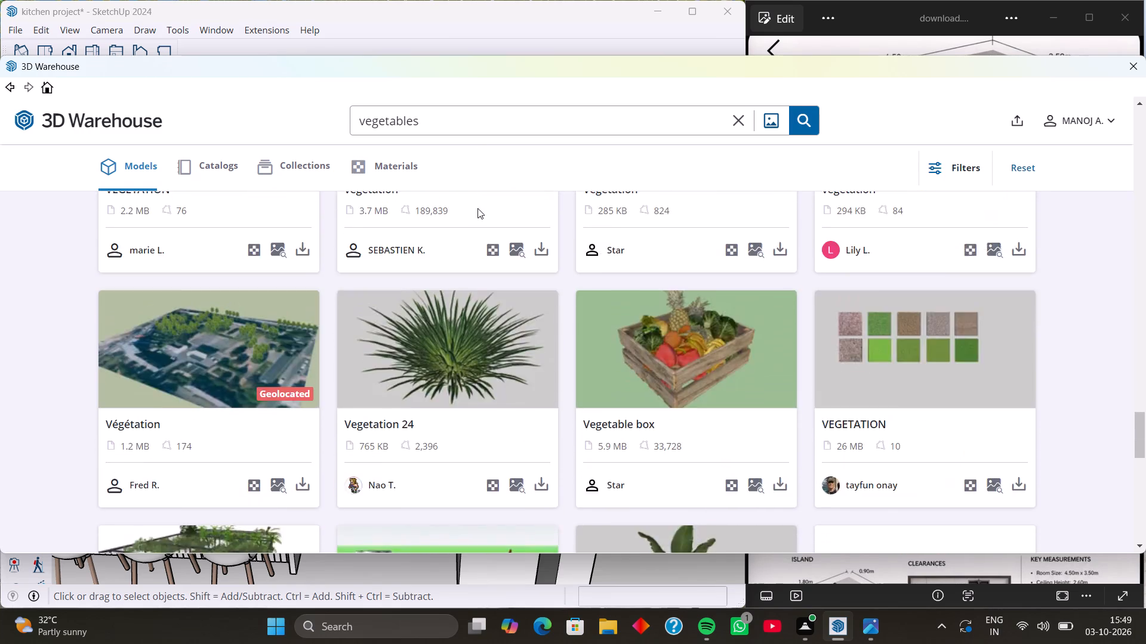
pyautogui.scroll(13, 478, 208)
pyautogui.scroll(4, 519, 295)
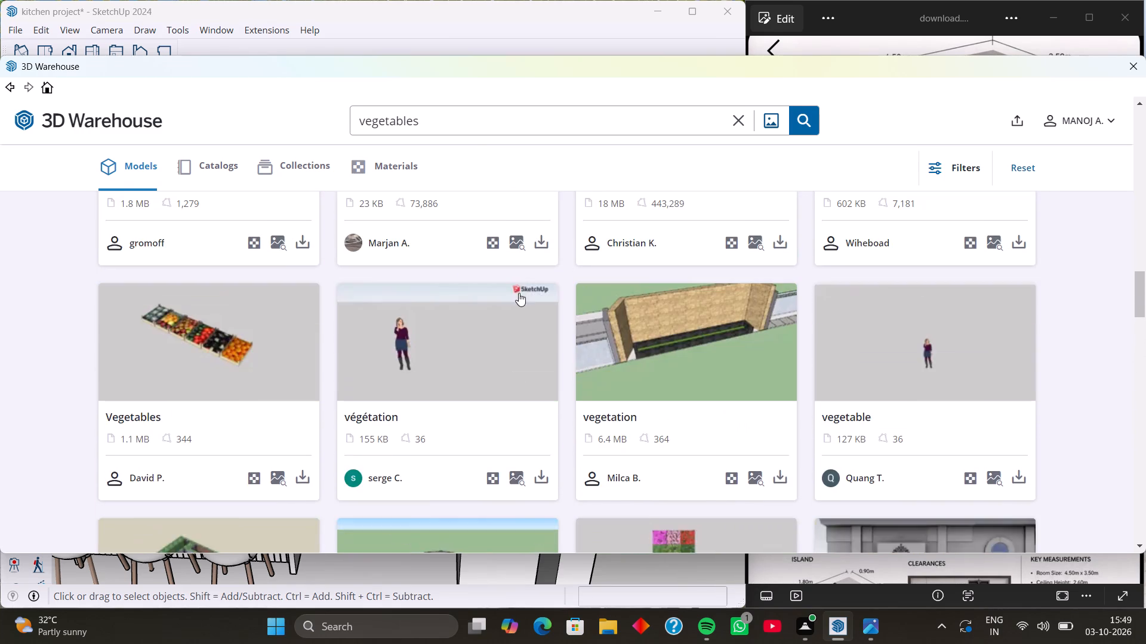
pyautogui.scroll(7, 517, 292)
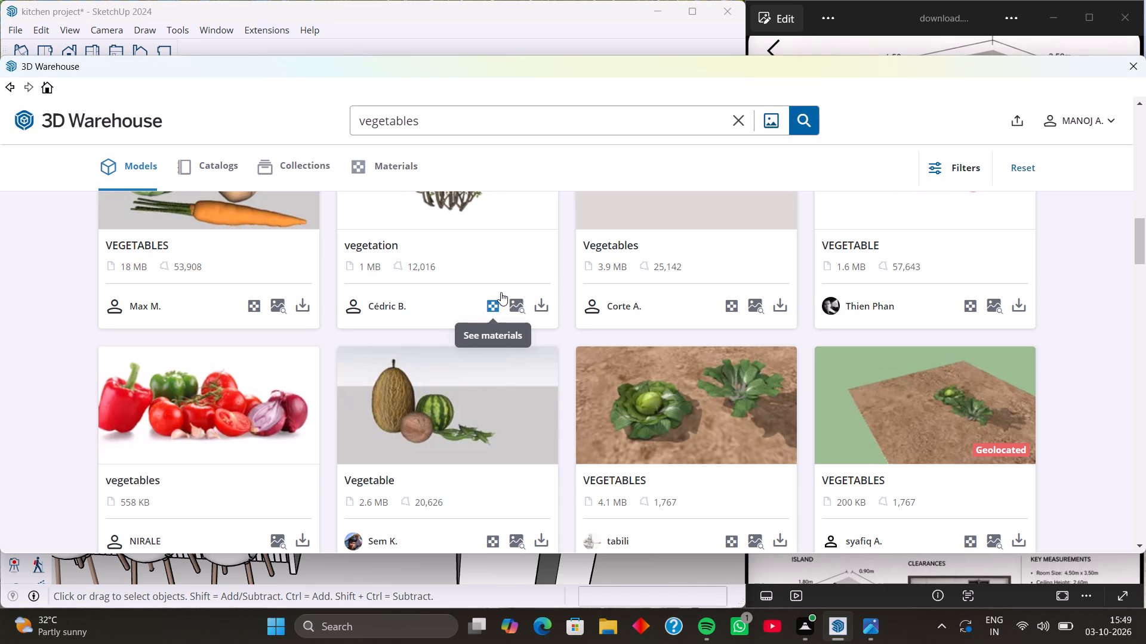
pyautogui.scroll(4, 460, 255)
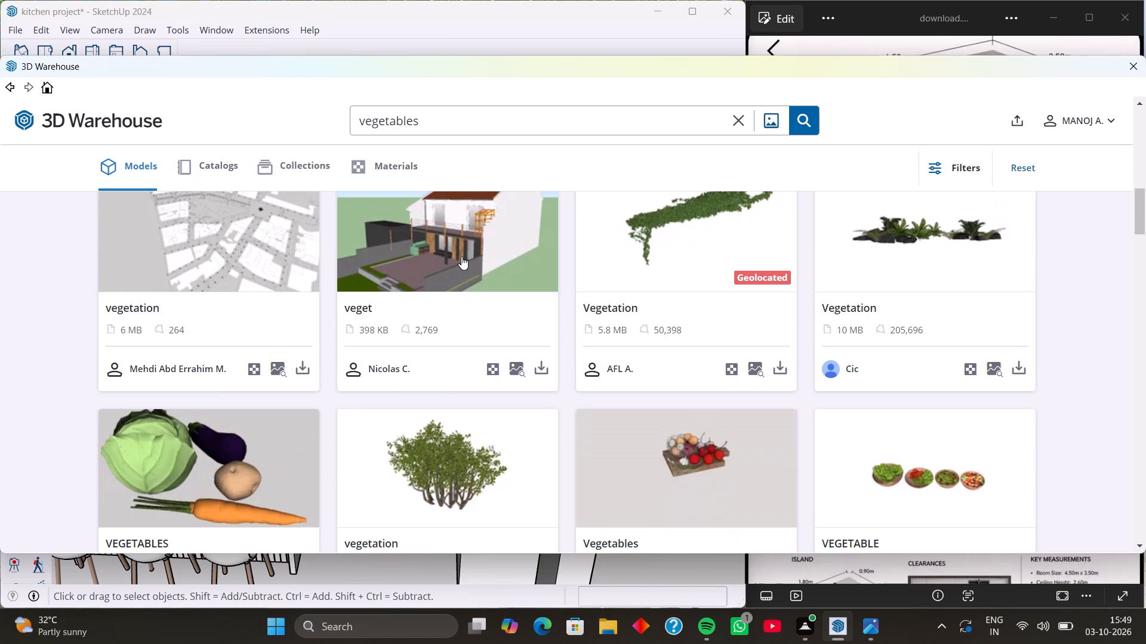
pyautogui.scroll(4, 580, 394)
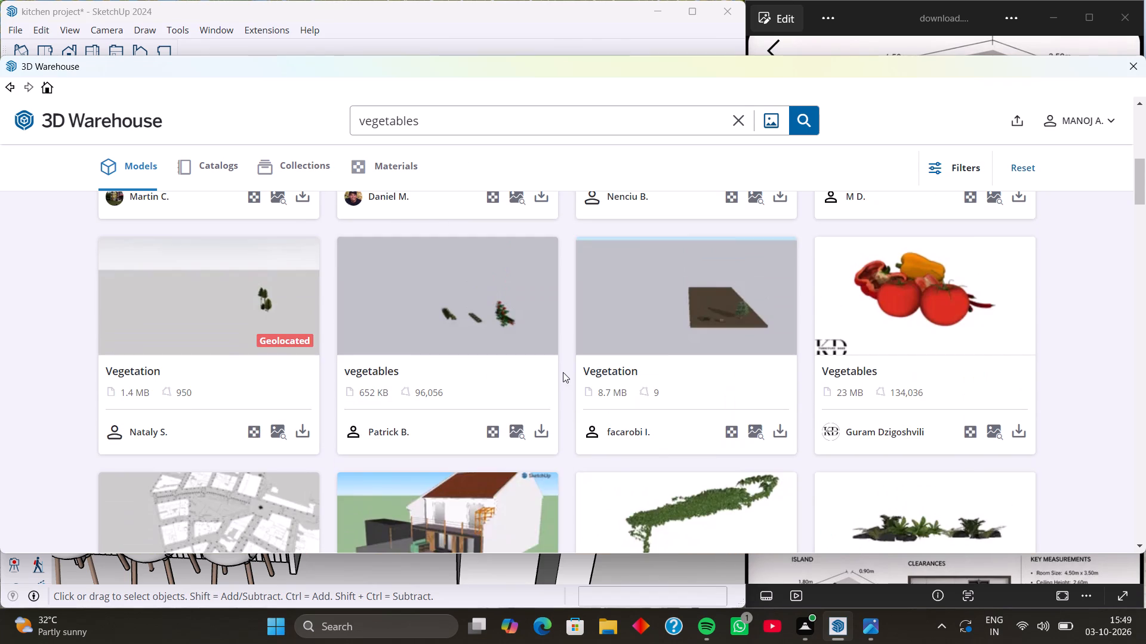
pyautogui.scroll(3, 540, 327)
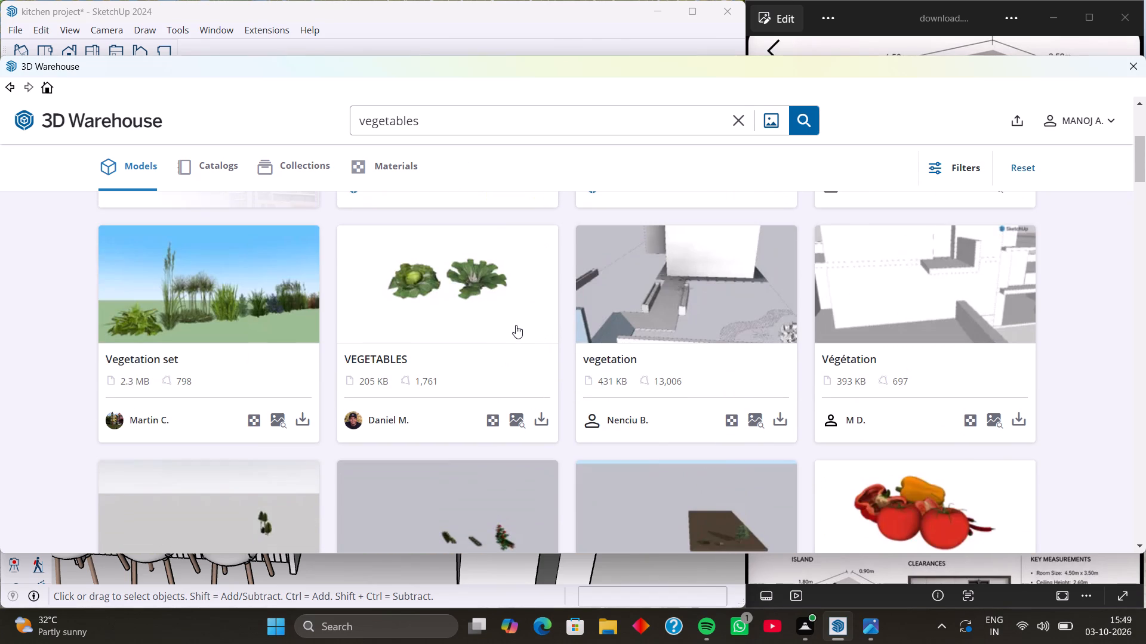
pyautogui.scroll(5, 489, 315)
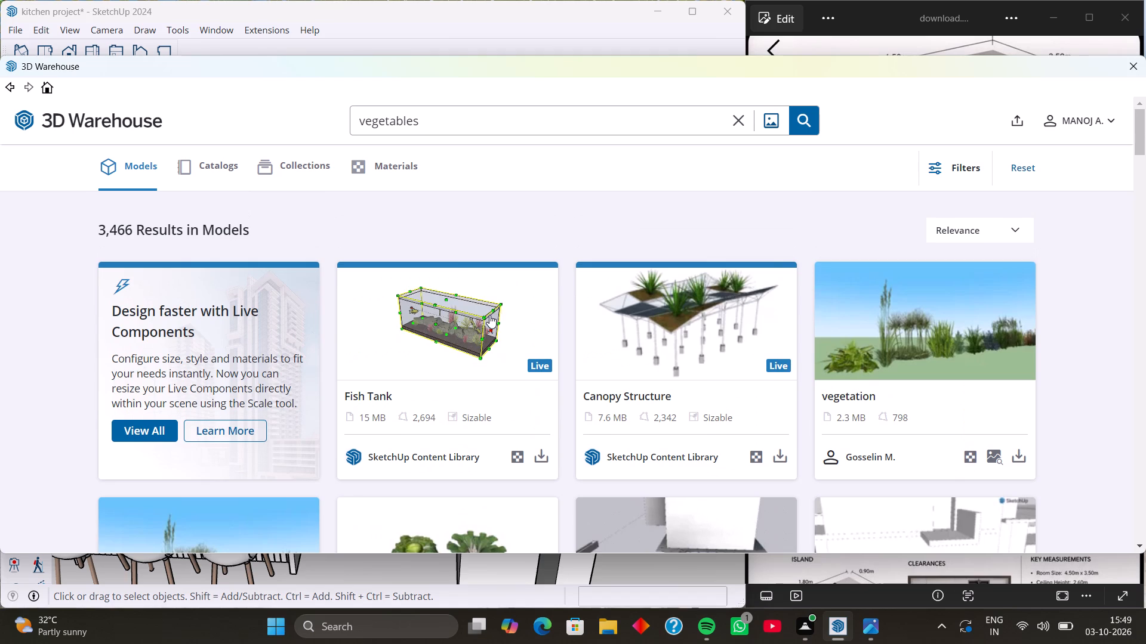
# Search 3D Warehouse for "vegetable bowls" and look over the resulting models.
pyautogui.click(463, 123)
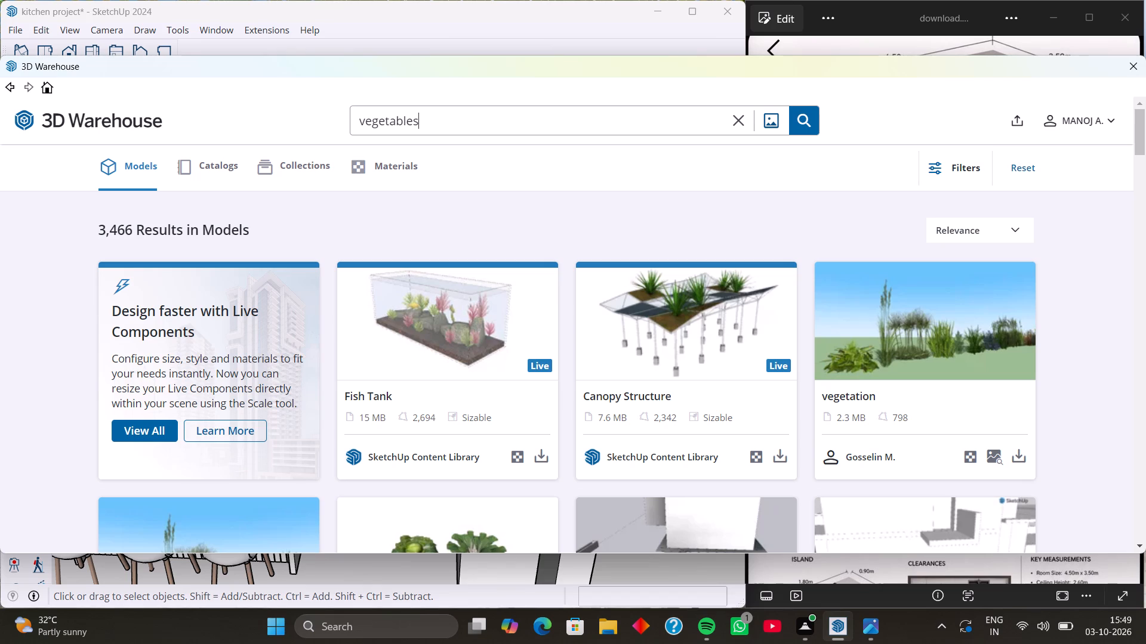
pyautogui.press('BackSpace')
pyautogui.press('space')
pyautogui.write('bo')
pyautogui.write('wl')
pyautogui.press('s')
pyautogui.press('Return')
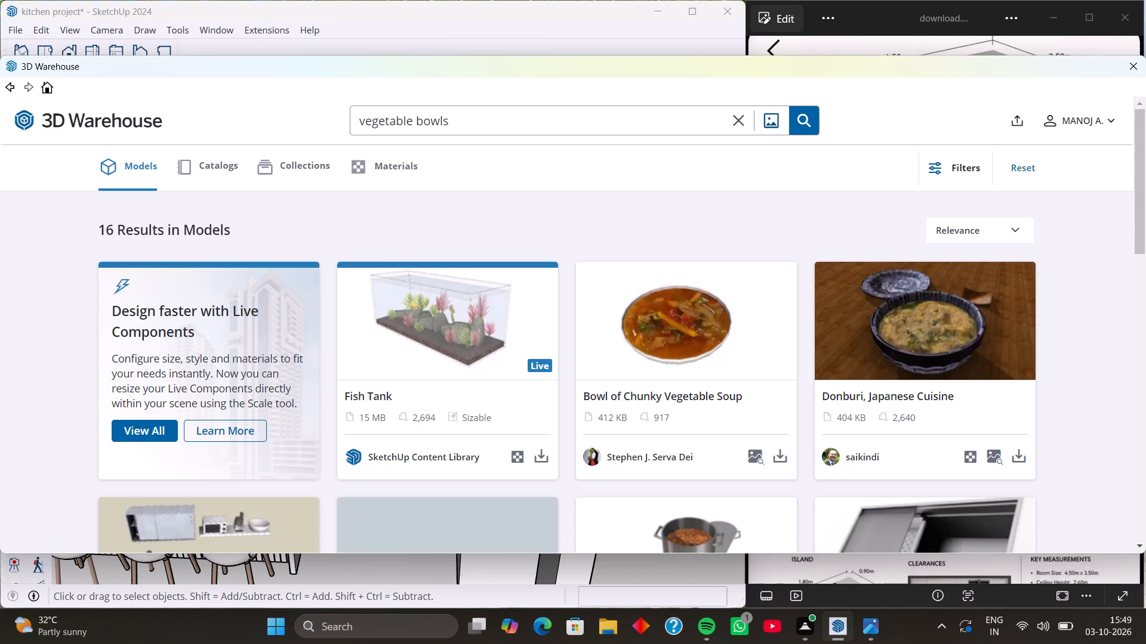
pyautogui.scroll(-6, 648, 400)
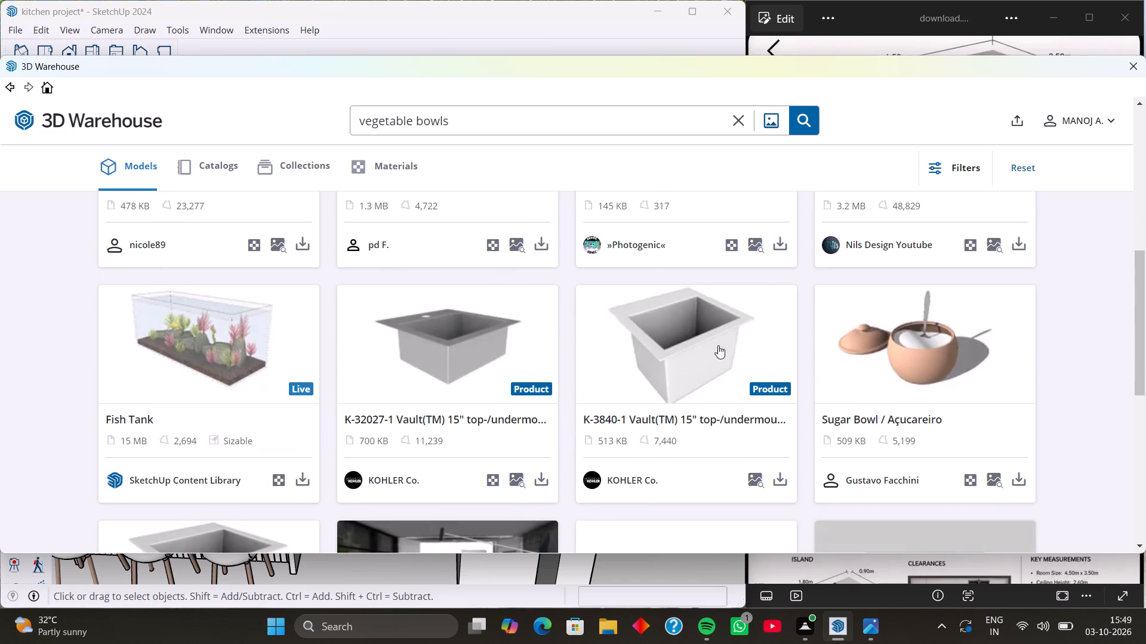
pyautogui.scroll(-3, 647, 360)
pyautogui.scroll(-6, 531, 376)
pyautogui.scroll(10, 455, 360)
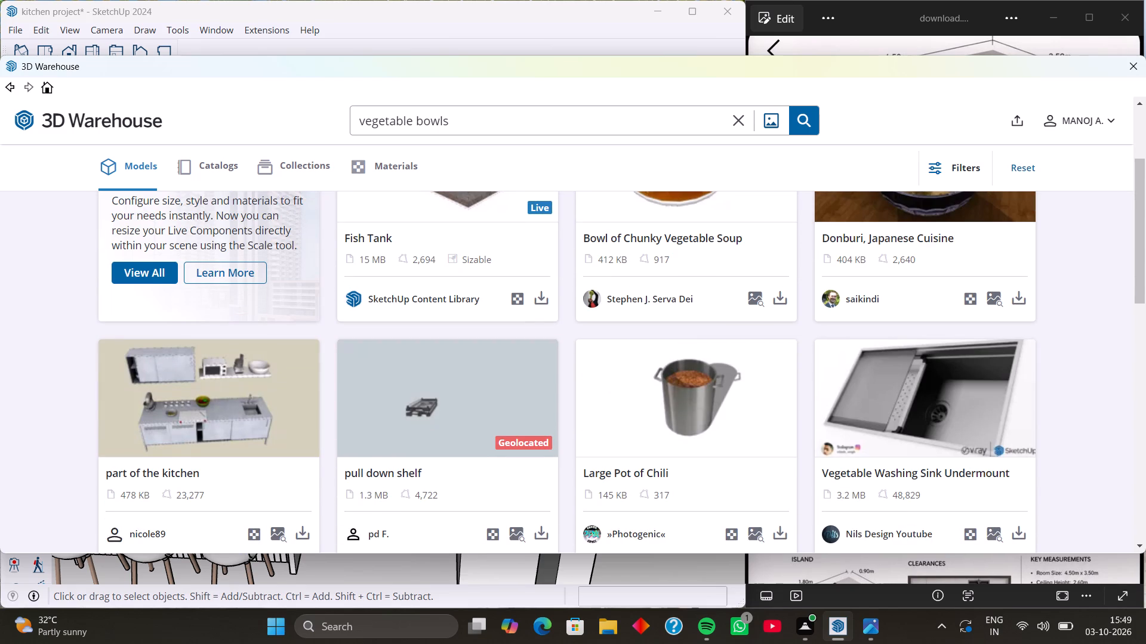
# Search 3D Warehouse for "vegs" instead.
pyautogui.click(463, 129)
pyautogui.press('BackSpace')
pyautogui.press('BackSpace')
pyautogui.press('BackSpace')
pyautogui.press('BackSpace')
pyautogui.press('BackSpace')
pyautogui.press('BackSpace')
pyautogui.press('BackSpace')
pyautogui.press('BackSpace')
pyautogui.press('BackSpace')
pyautogui.press('BackSpace')
pyautogui.press('BackSpace')
pyautogui.press('BackSpace')
pyautogui.press('BackSpace')
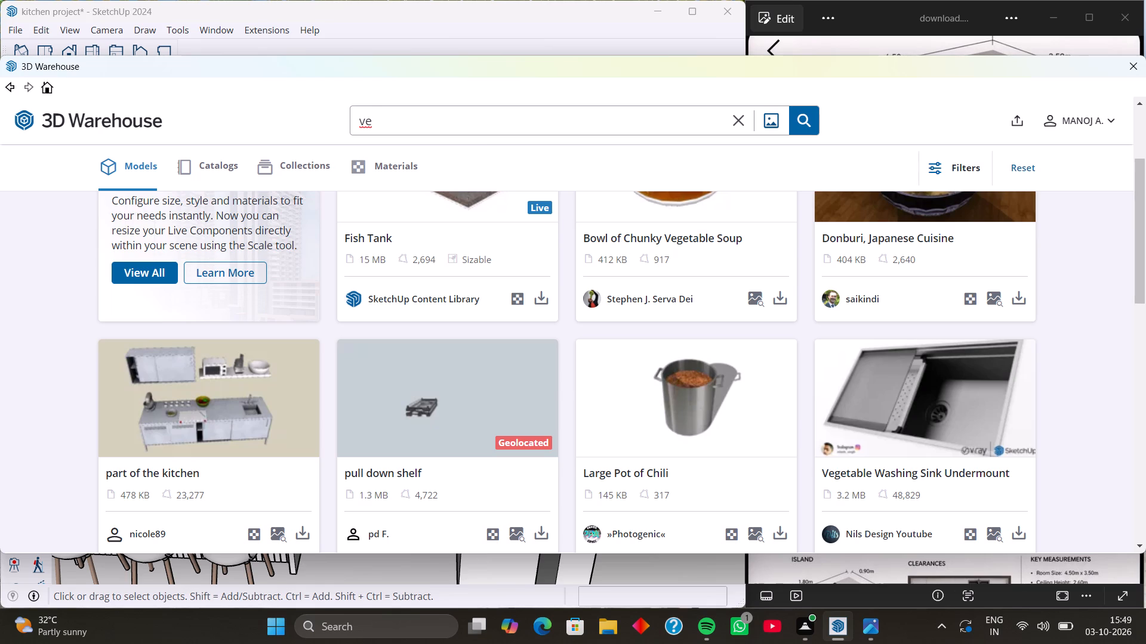
pyautogui.press('g')
pyautogui.press('s')
pyautogui.press('Return')
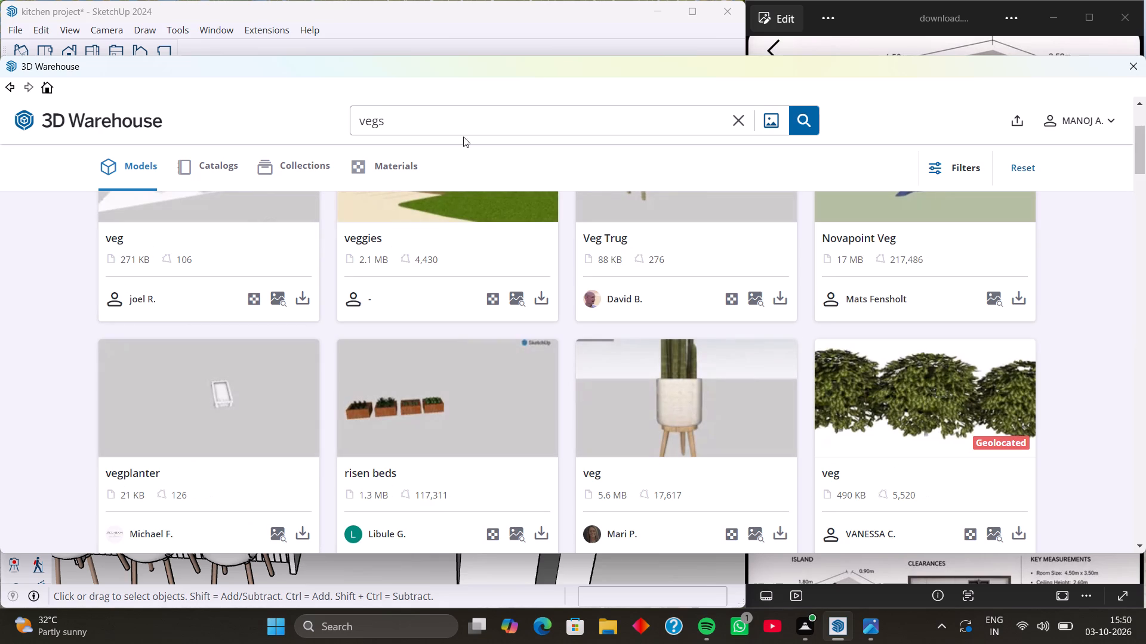
# Look through the "vegs" model results for vegetables suited to the kitchen.
pyautogui.scroll(9, 496, 250)
pyautogui.scroll(-8, 495, 252)
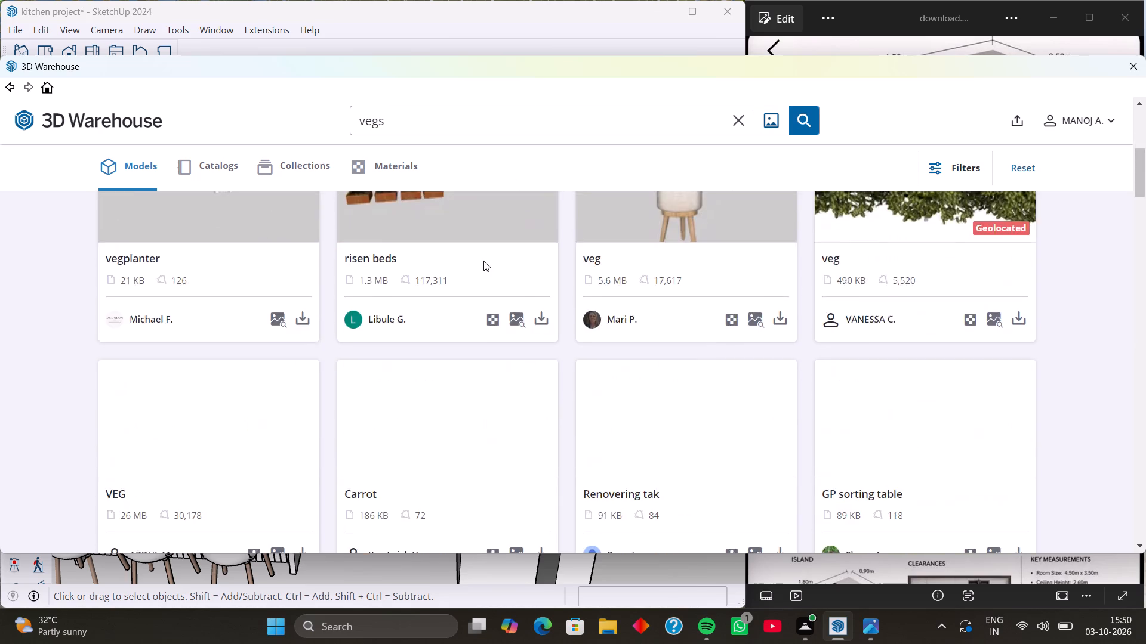
pyautogui.scroll(-10, 483, 261)
pyautogui.scroll(-12, 458, 275)
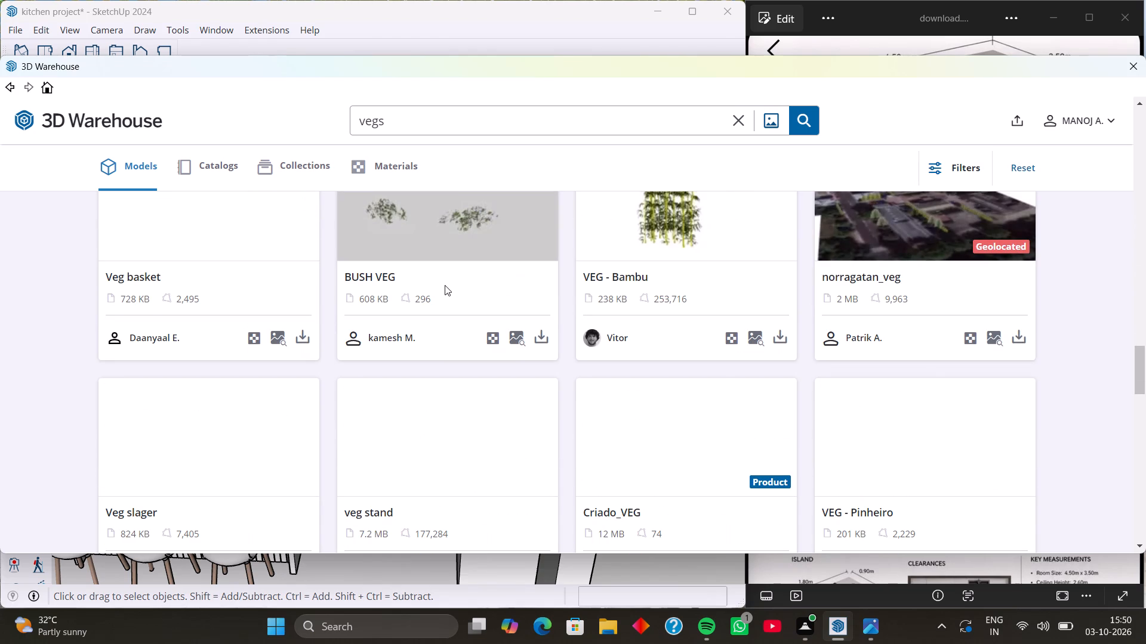
pyautogui.scroll(-19, 442, 278)
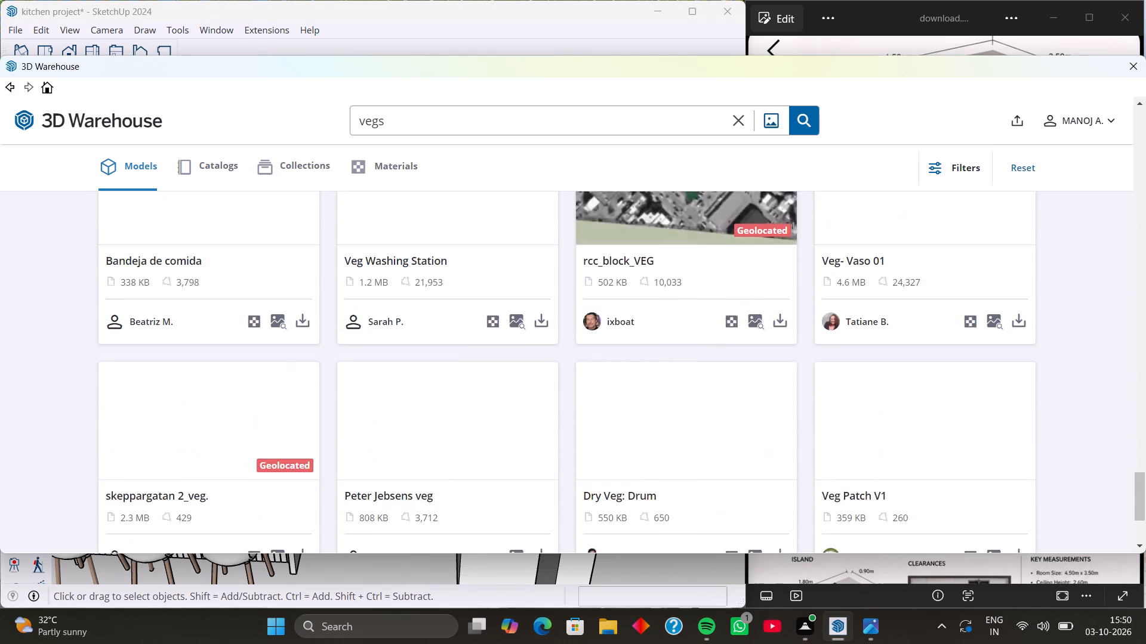
pyautogui.scroll(-9, 442, 278)
pyautogui.scroll(1, 440, 282)
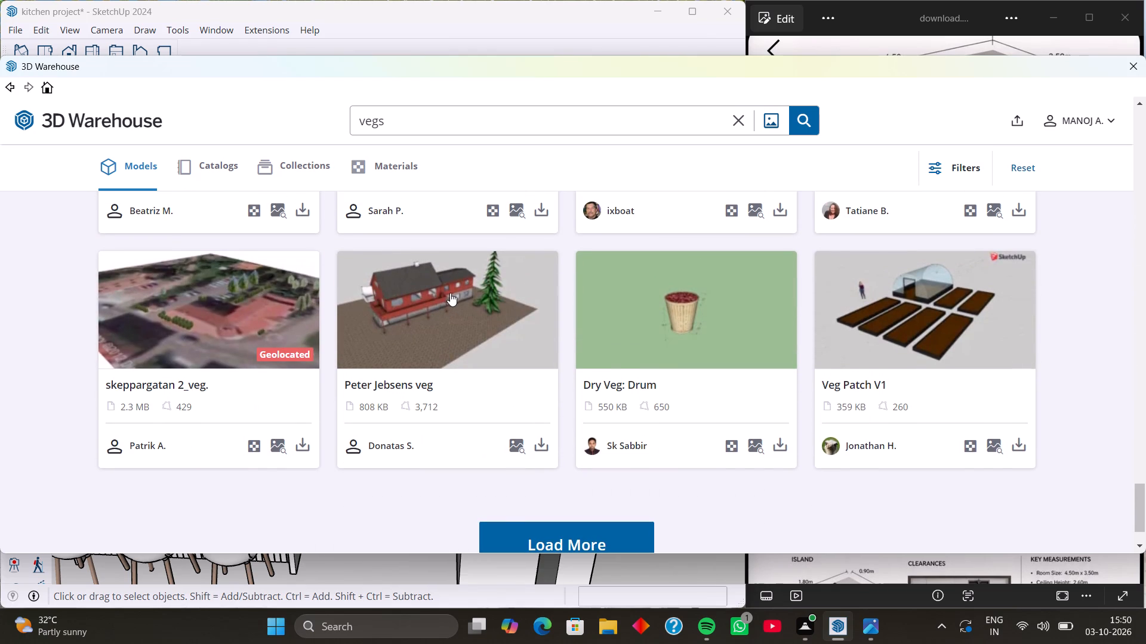
pyautogui.scroll(3, 525, 335)
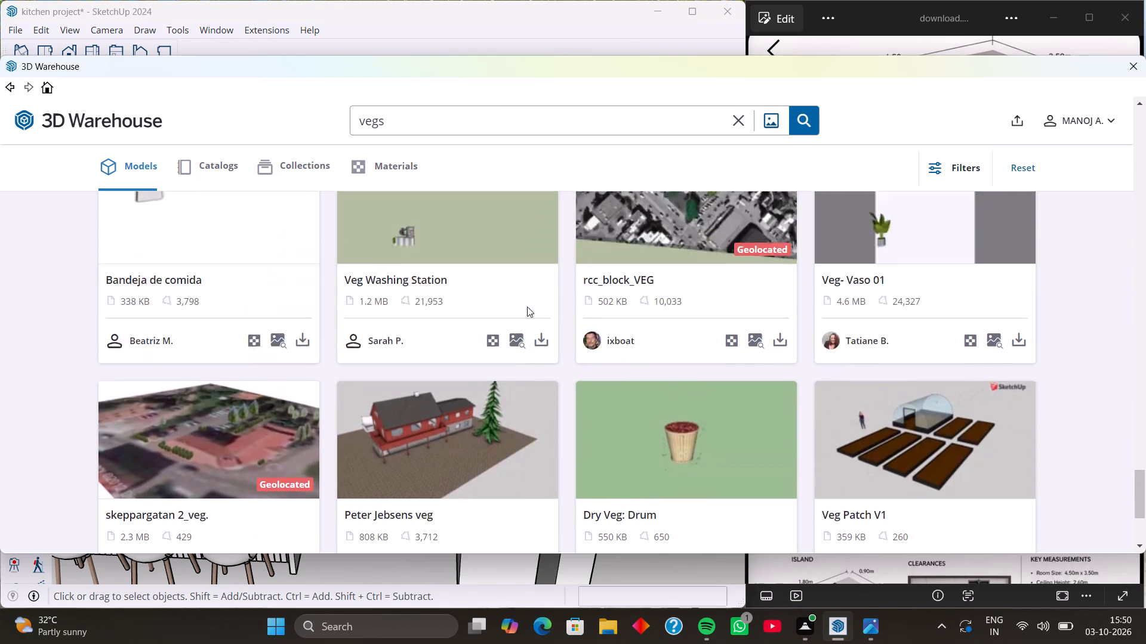
pyautogui.scroll(8, 527, 306)
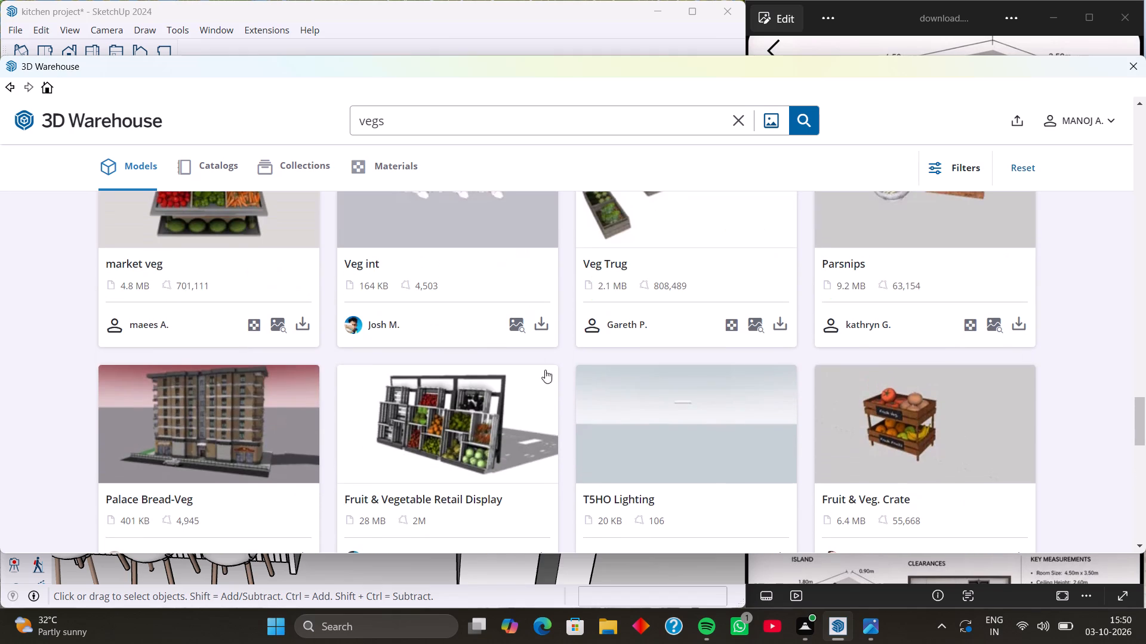
pyautogui.scroll(2, 486, 411)
pyautogui.scroll(-2, 486, 411)
pyautogui.scroll(1, 446, 405)
pyautogui.scroll(3, 322, 353)
pyautogui.scroll(3, 575, 348)
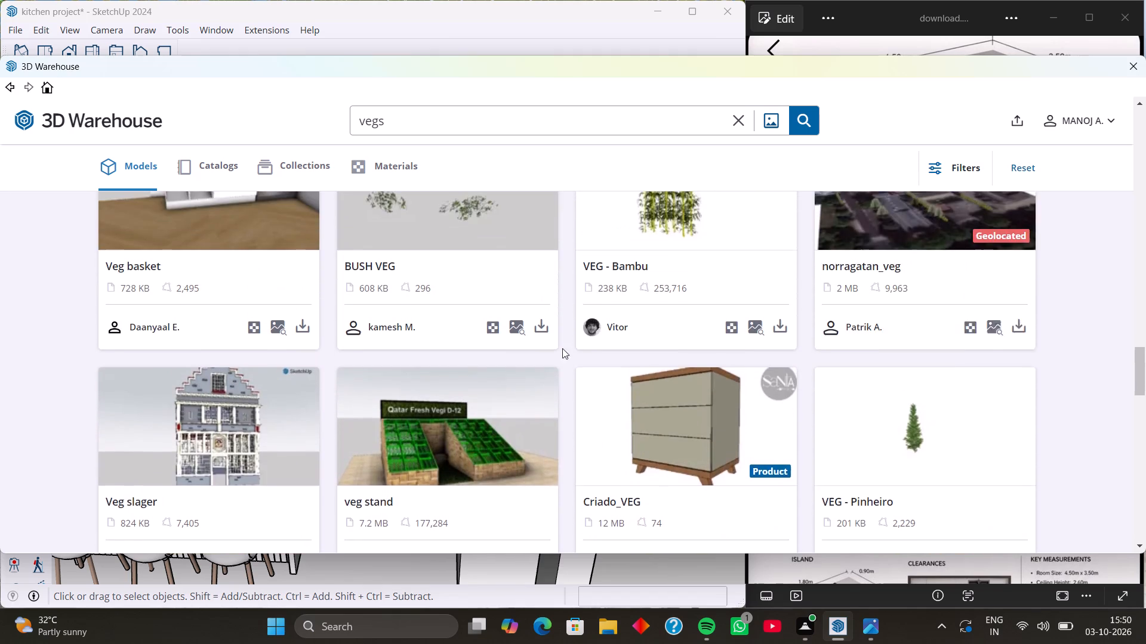
pyautogui.scroll(8, 493, 349)
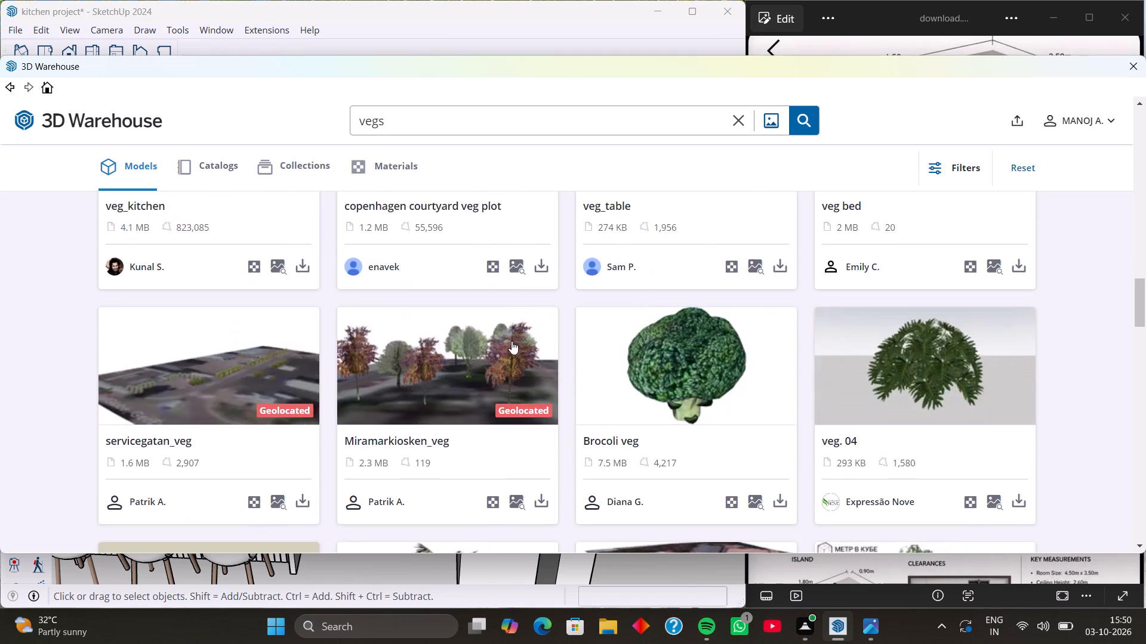
pyautogui.scroll(4, 508, 341)
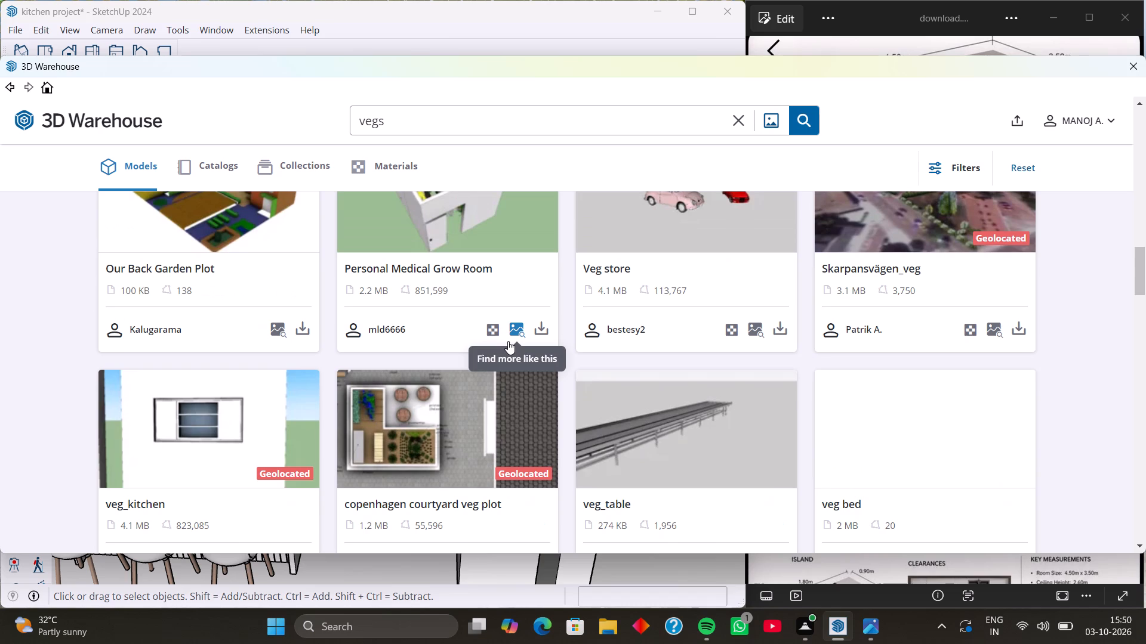
pyautogui.scroll(3, 508, 341)
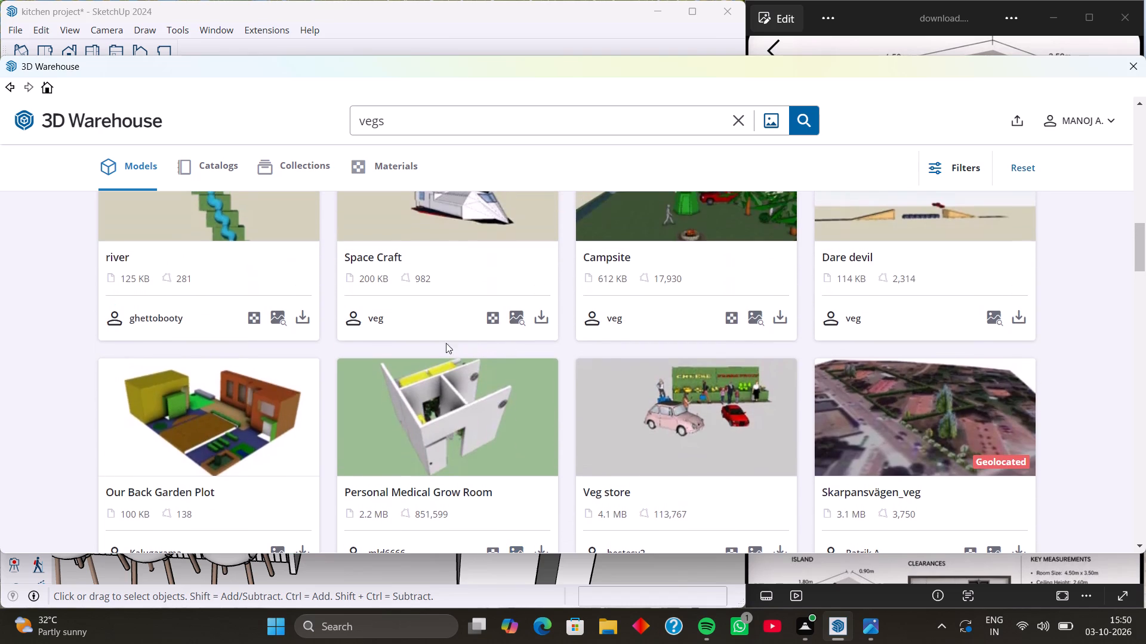
pyautogui.scroll(3, 425, 340)
pyautogui.scroll(6, 482, 338)
pyautogui.scroll(6, 598, 324)
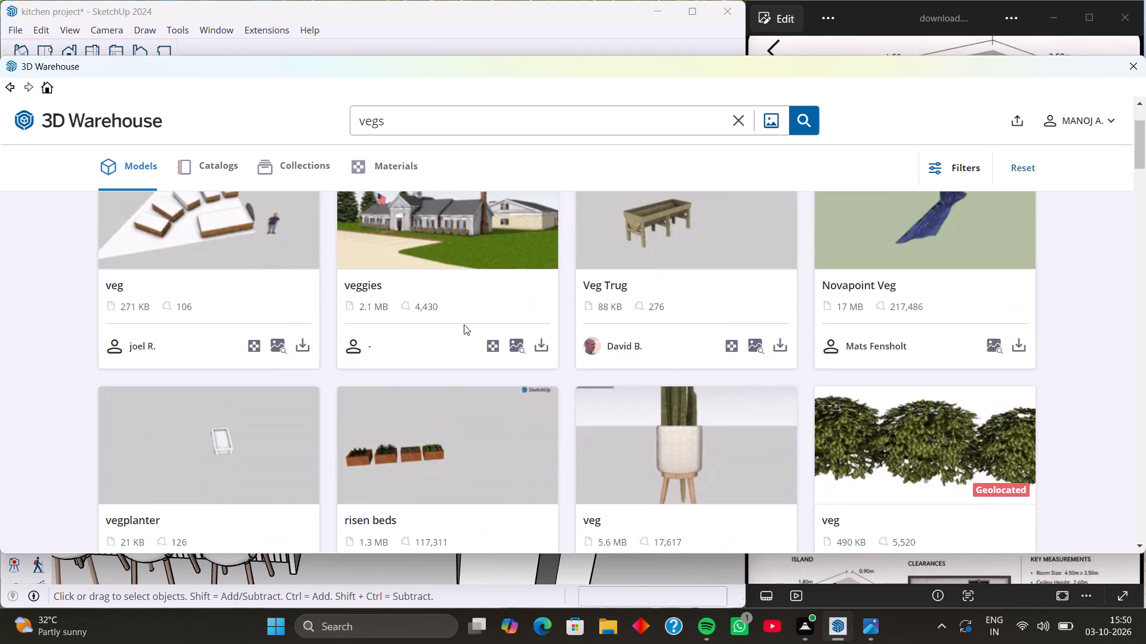
pyautogui.scroll(12, 464, 324)
# Search 3D Warehouse for "vegetable basket" instead.
pyautogui.click(449, 128)
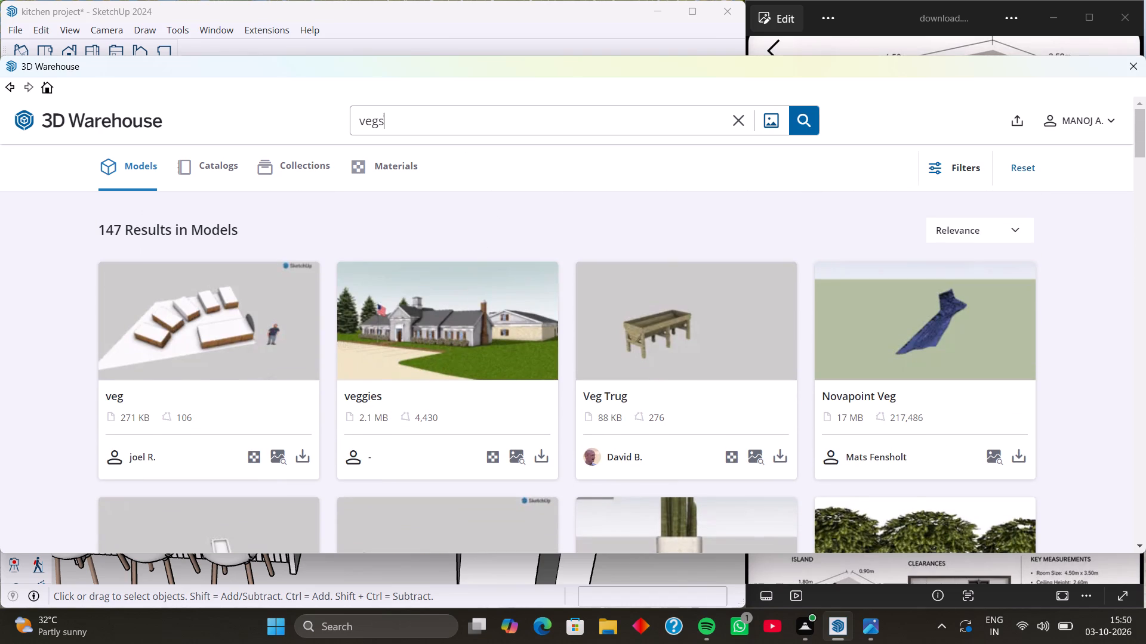
pyautogui.press('Return')
pyautogui.press('Return')
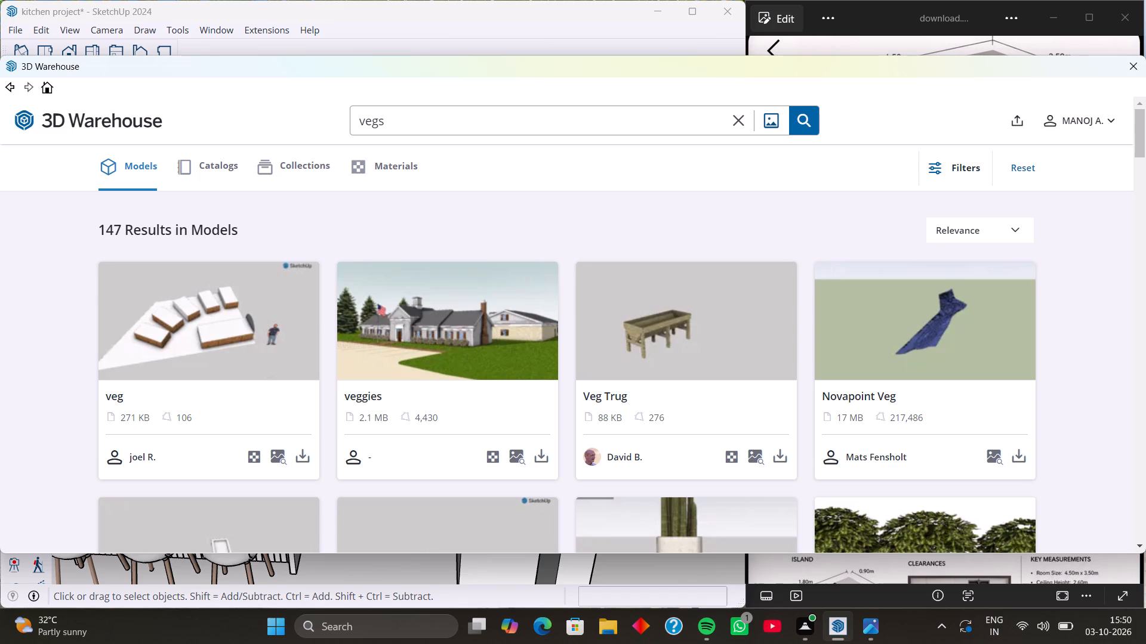
pyautogui.press('BackSpace')
pyautogui.click(449, 128)
pyautogui.press('BackSpace')
pyautogui.write('eta')
pyautogui.write('bl')
pyautogui.write('e')
pyautogui.press('space')
pyautogui.press('b')
pyautogui.write('as')
pyautogui.press('k')
pyautogui.write('et')
pyautogui.press('Return')
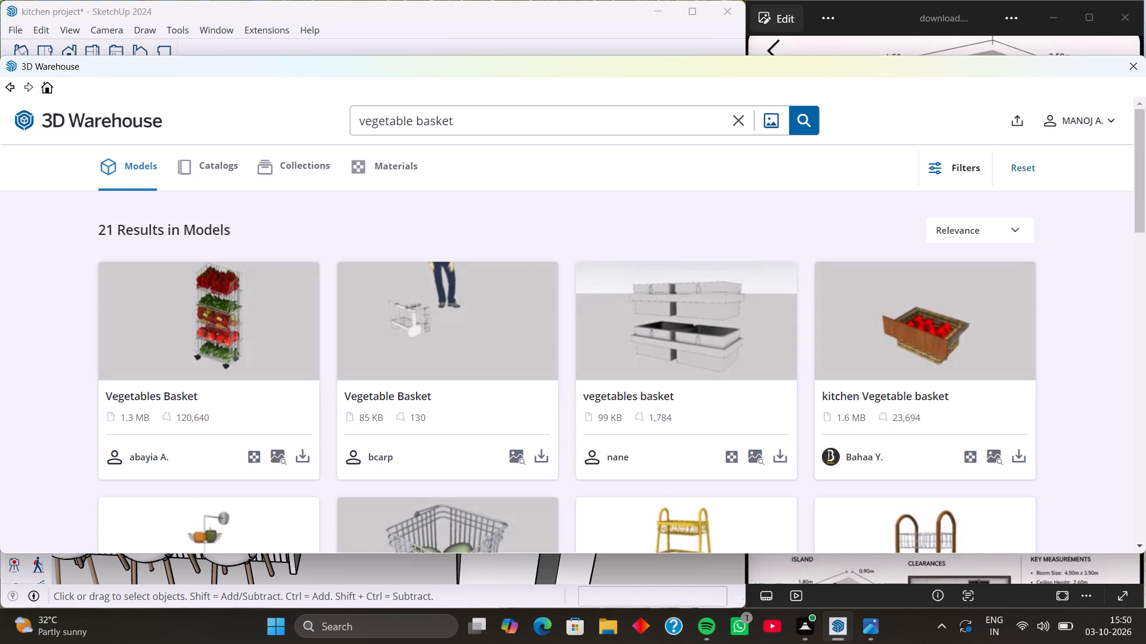
# Look through the "vegetable basket" model results for a filled basket suited to the kitchen.
pyautogui.scroll(-2, 640, 327)
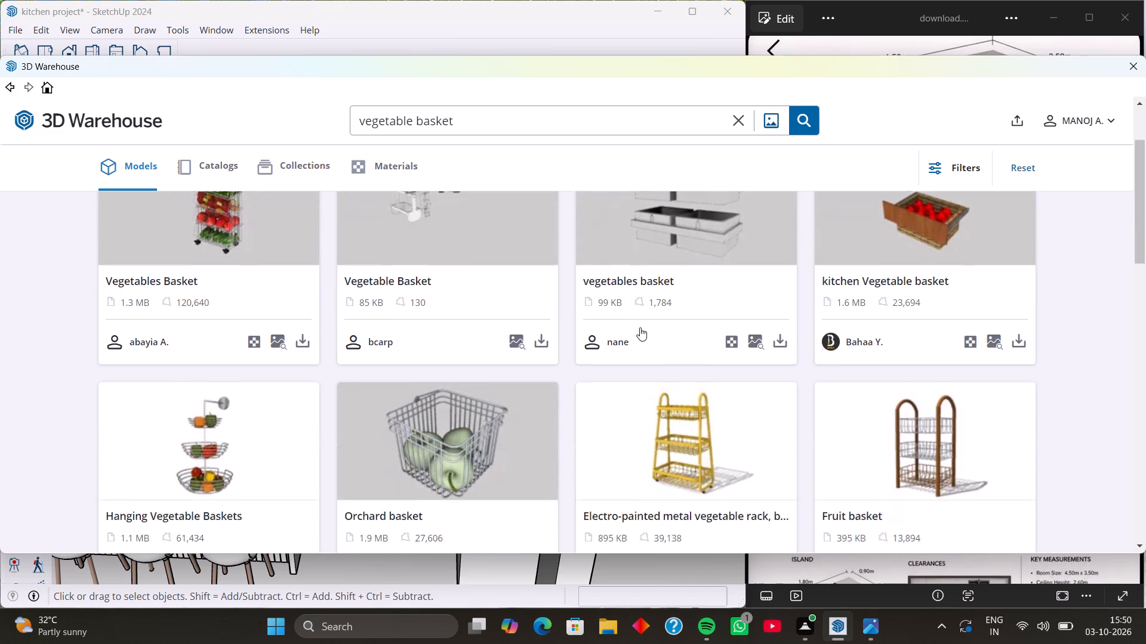
pyautogui.scroll(-1, 640, 327)
pyautogui.scroll(-2, 381, 354)
pyautogui.scroll(-5, 492, 366)
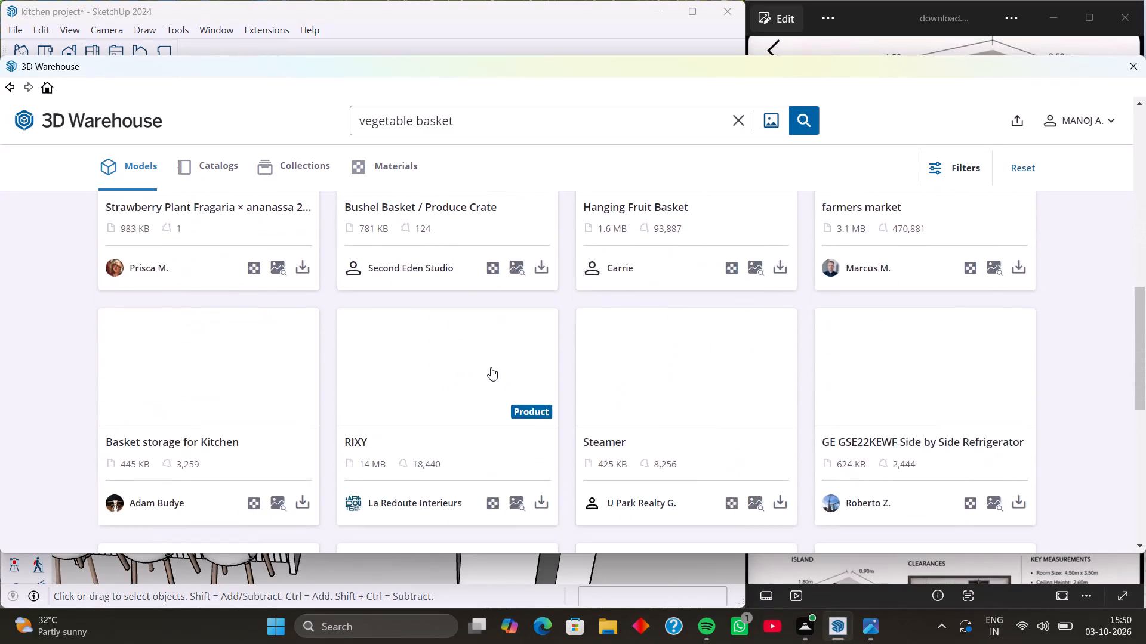
pyautogui.scroll(-5, 471, 369)
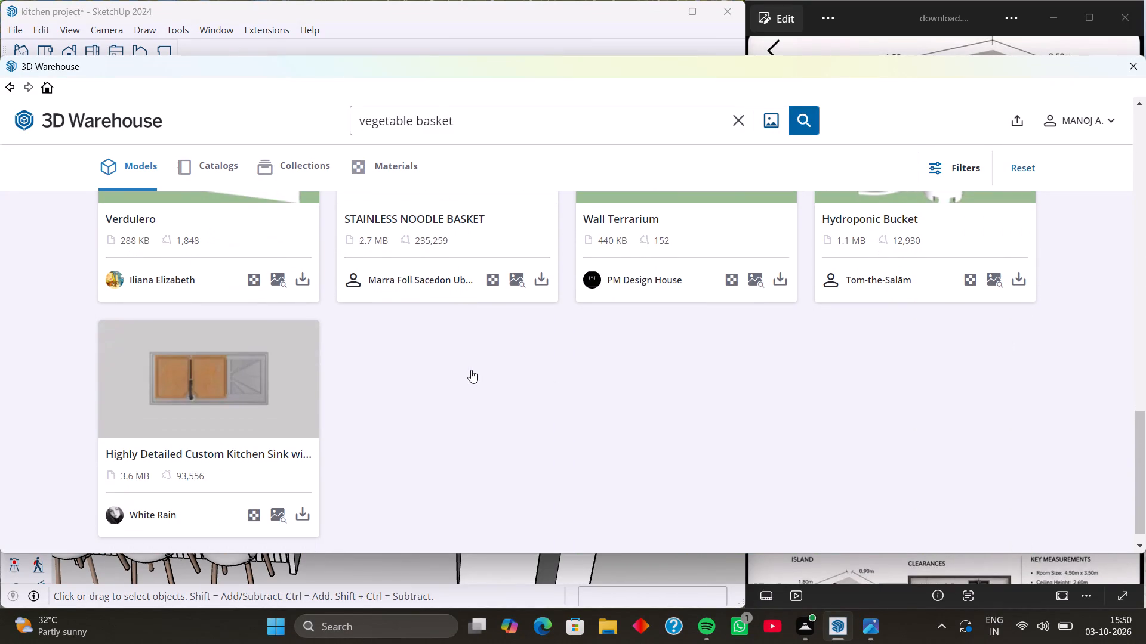
pyautogui.scroll(9, 448, 369)
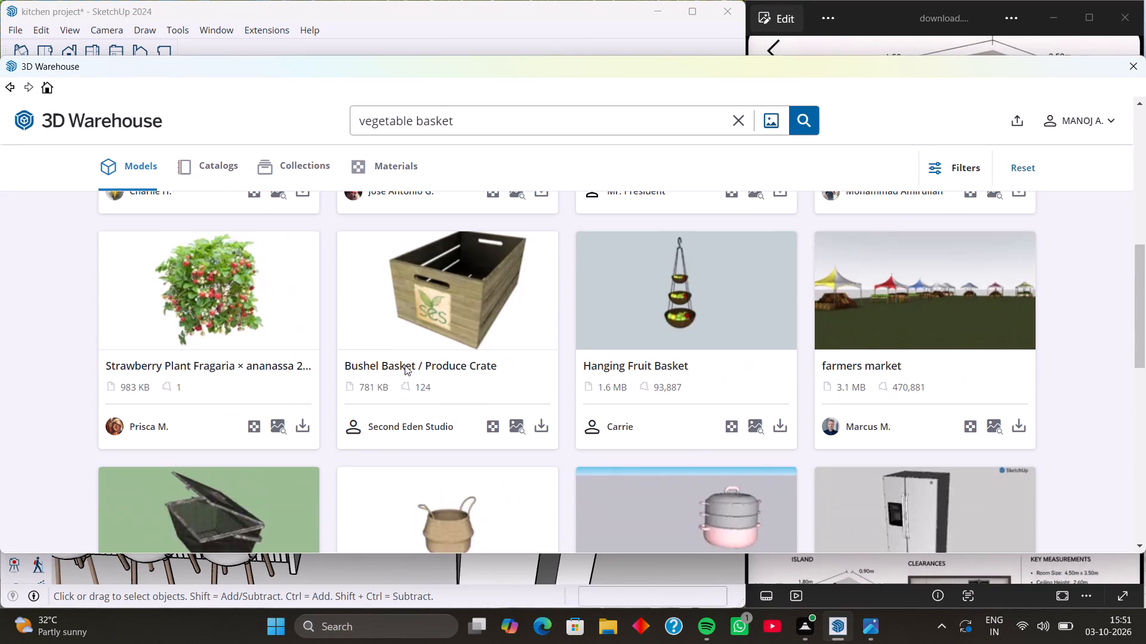
pyautogui.scroll(4, 335, 377)
pyautogui.scroll(1, 310, 444)
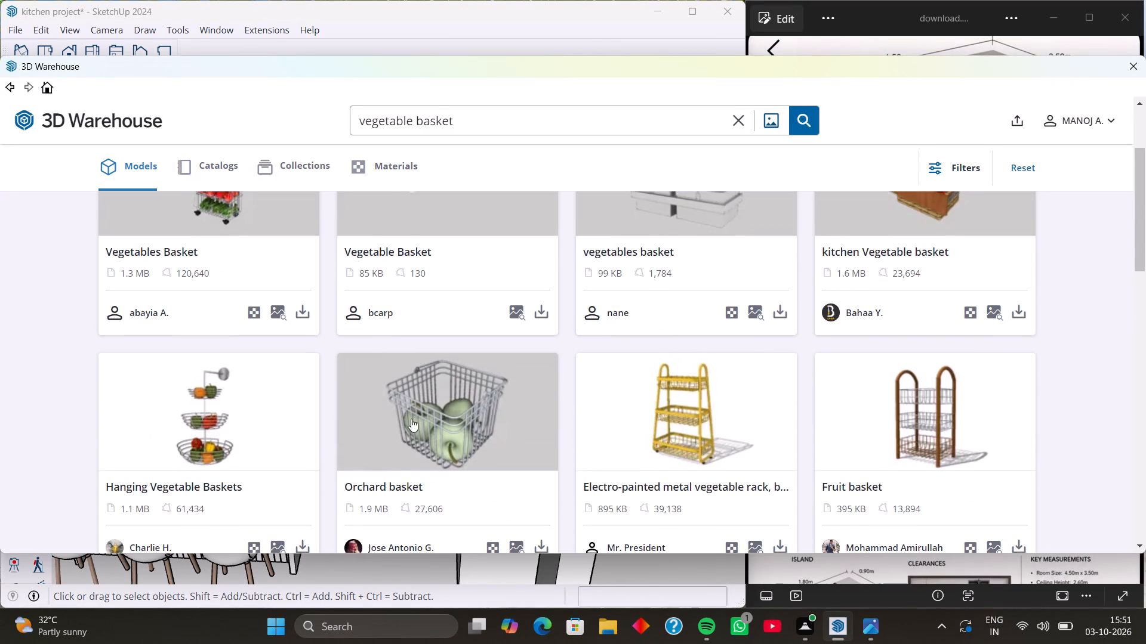
pyautogui.scroll(4, 555, 384)
# Import the tiered "Vegetables Basket" model and place it on the floor near the inner corner of the base cabinets.
pyautogui.click(309, 460)
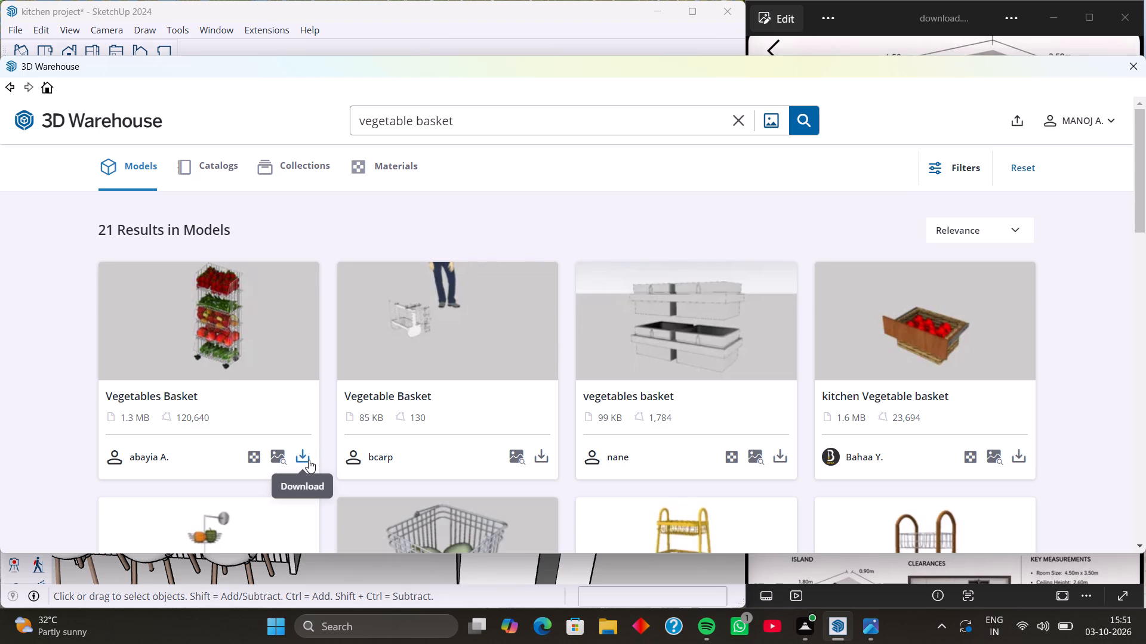
pyautogui.click(517, 326)
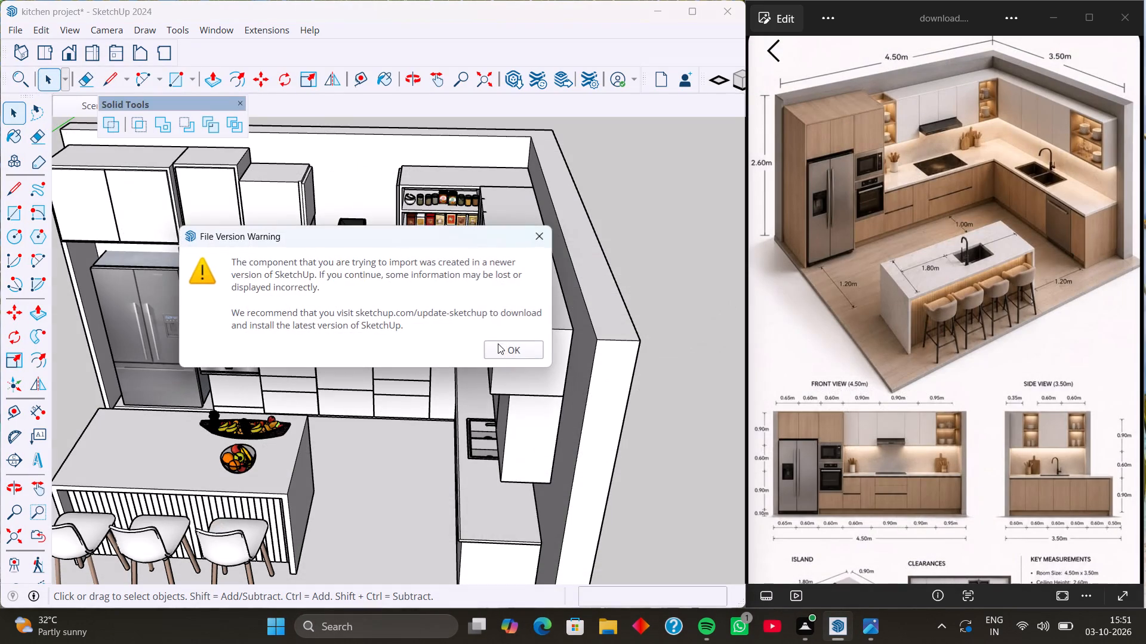
pyautogui.click(522, 355)
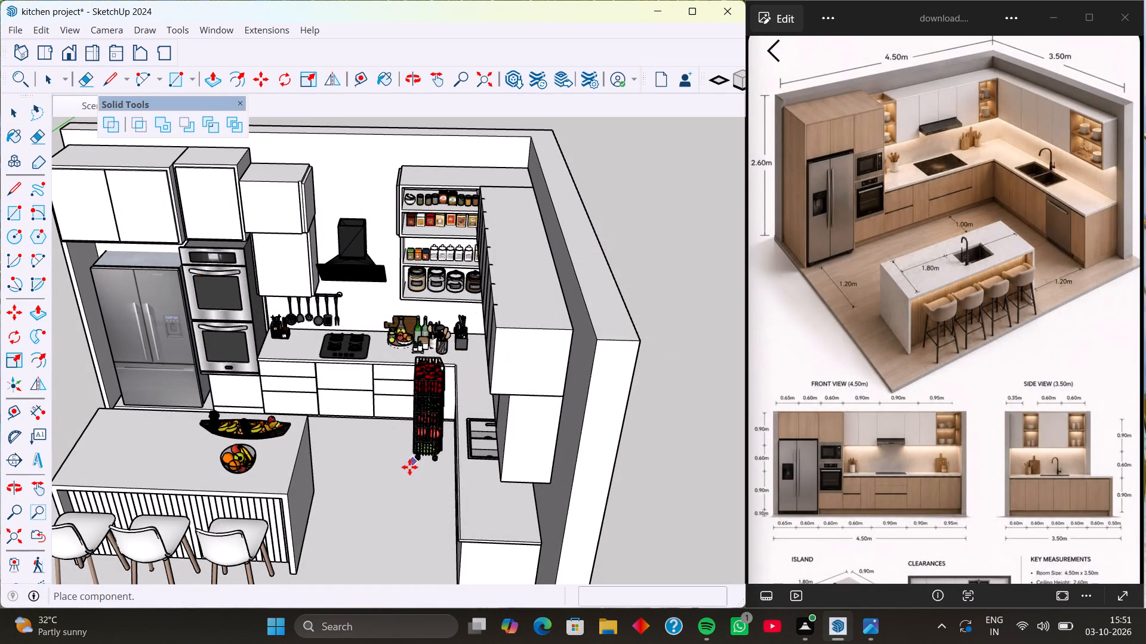
pyautogui.scroll(7, 409, 467)
pyautogui.moveTo(409, 467); pyautogui.dragTo(568, 497, button='middle')
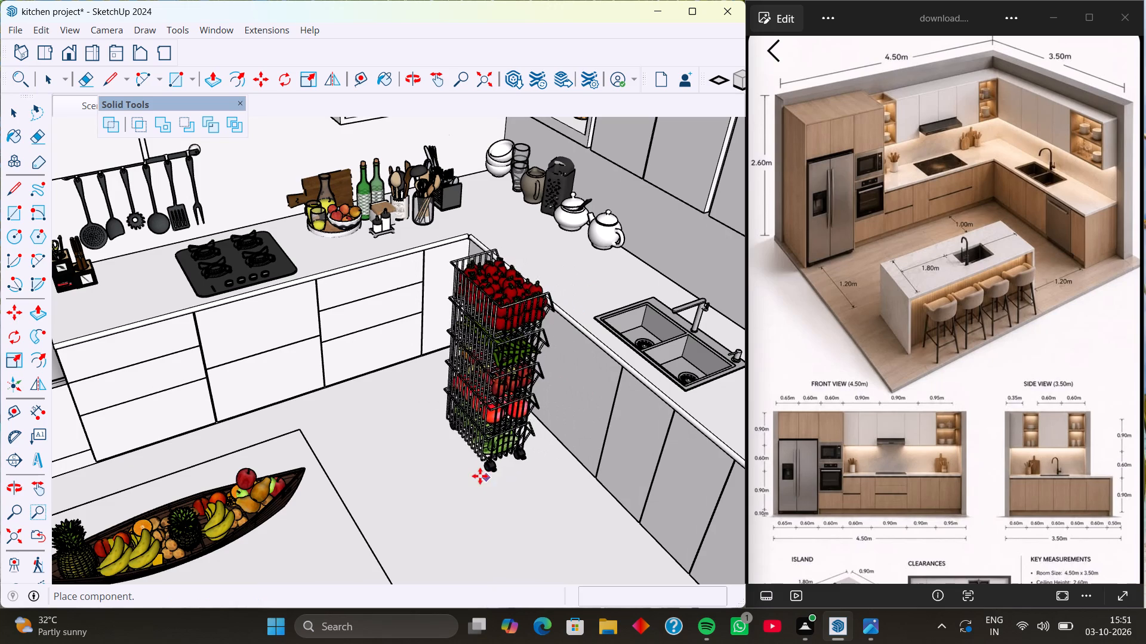
pyautogui.click(461, 462)
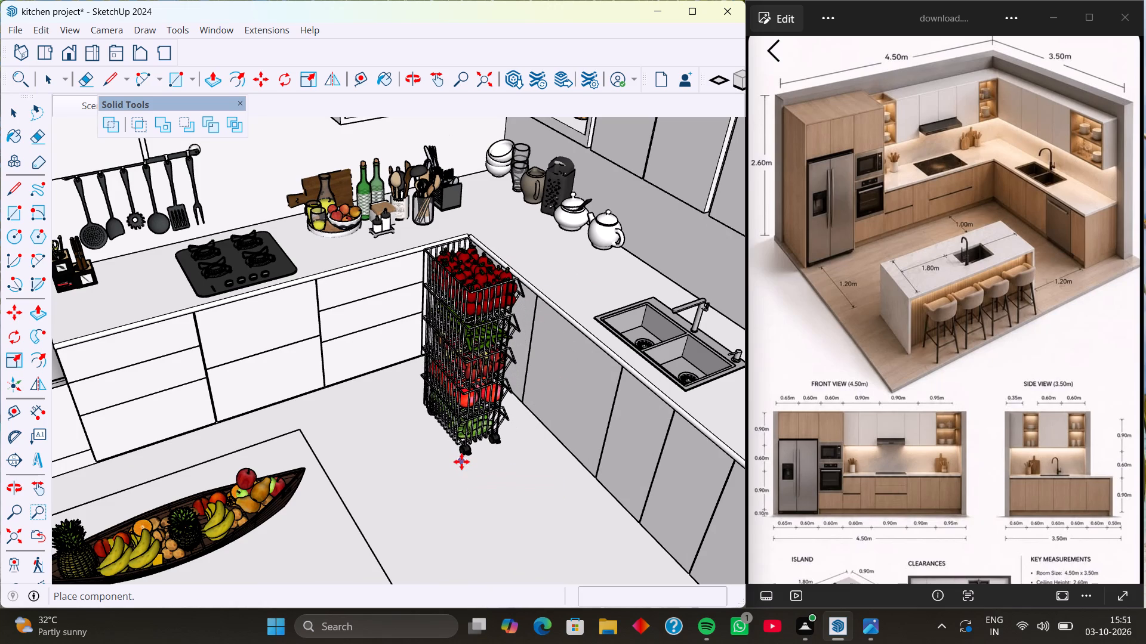
# Rotate the vegetable basket rack 90 degrees on the floor about its base corner.
pyautogui.moveTo(488, 482); pyautogui.dragTo(421, 474, button='middle')
pyautogui.moveTo(479, 473); pyautogui.dragTo(396, 457, button='middle')
pyautogui.moveTo(452, 475); pyautogui.dragTo(424, 471, button='middle')
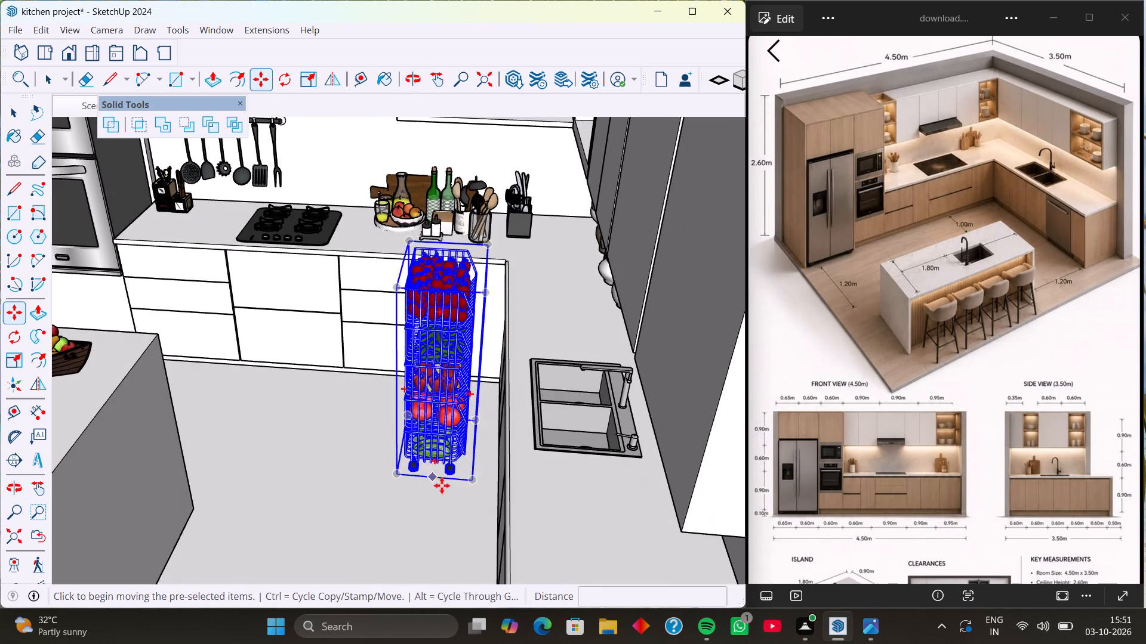
pyautogui.click(19, 340)
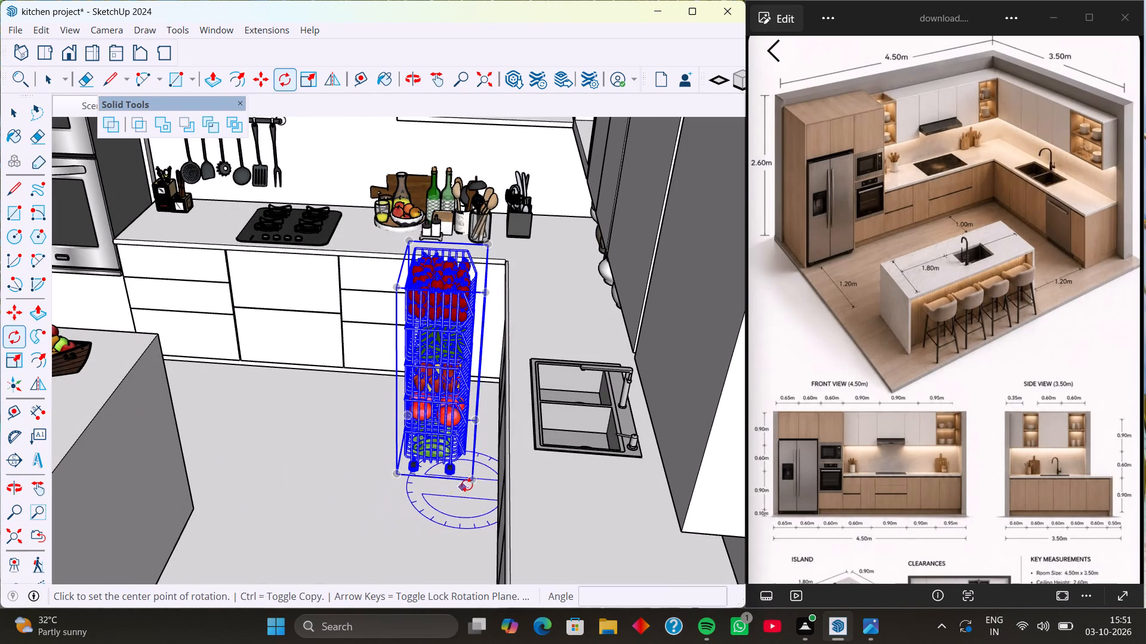
pyautogui.click(473, 479)
pyautogui.click(371, 469)
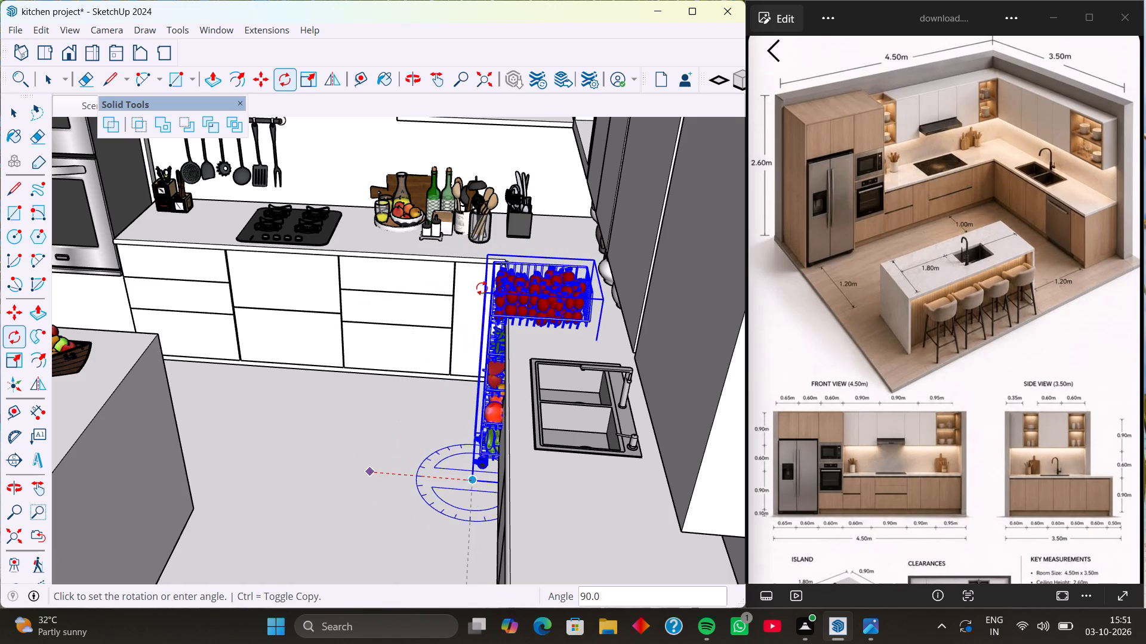
pyautogui.press('9')
pyautogui.press('0')
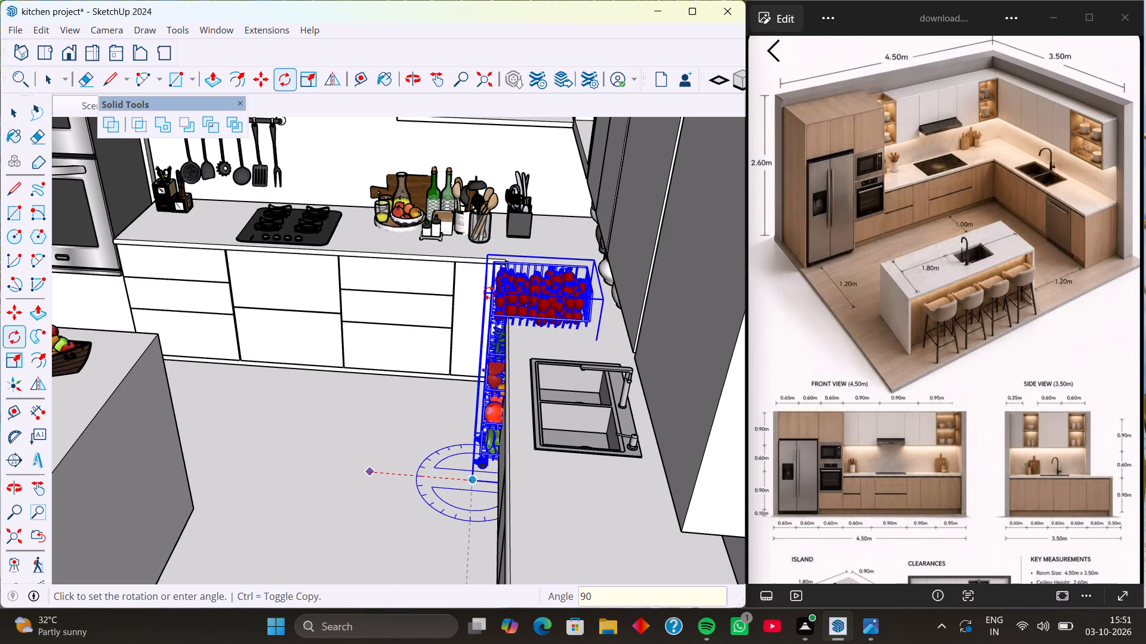
pyautogui.press('Return')
# Move the vegetable basket rack about 10' 2" out of the inner corner to just outside the floor slab's open edge, near the sink-side cabinet run.
pyautogui.press('m')
pyautogui.moveTo(437, 501); pyautogui.dragTo(482, 509, button='middle')
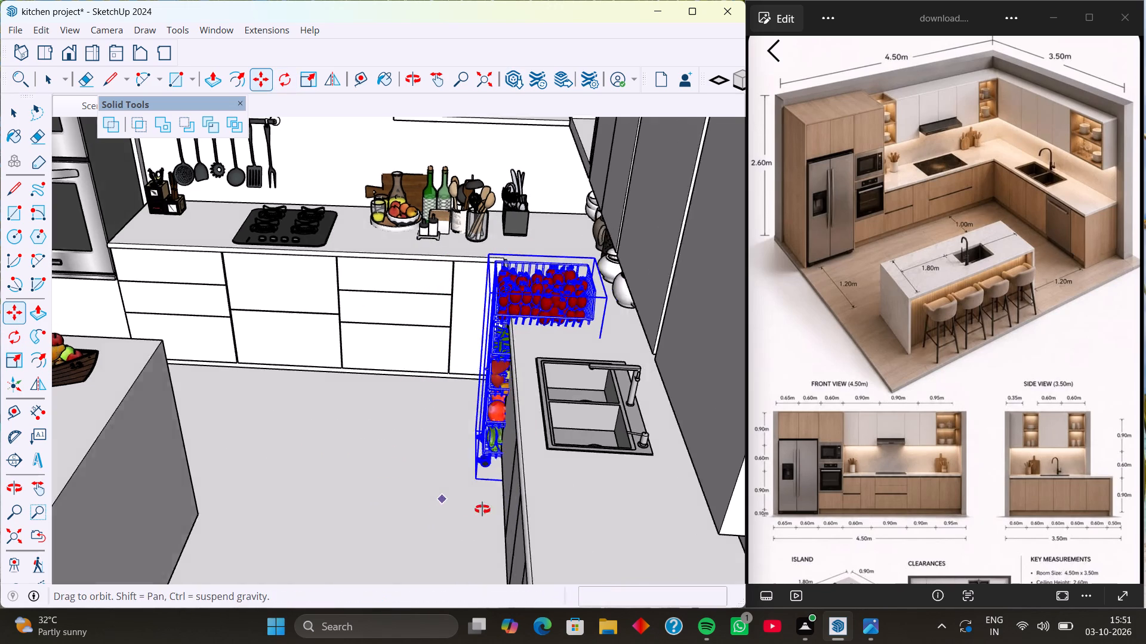
pyautogui.moveTo(482, 509); pyautogui.dragTo(556, 519, button='middle')
pyautogui.moveTo(501, 490); pyautogui.dragTo(605, 507, button='middle')
pyautogui.moveTo(522, 468); pyautogui.dragTo(660, 491, button='middle')
pyautogui.scroll(3, 506, 416)
pyautogui.moveTo(443, 435); pyautogui.dragTo(503, 445, button='middle')
pyautogui.scroll(2, 519, 361)
pyautogui.click(505, 352)
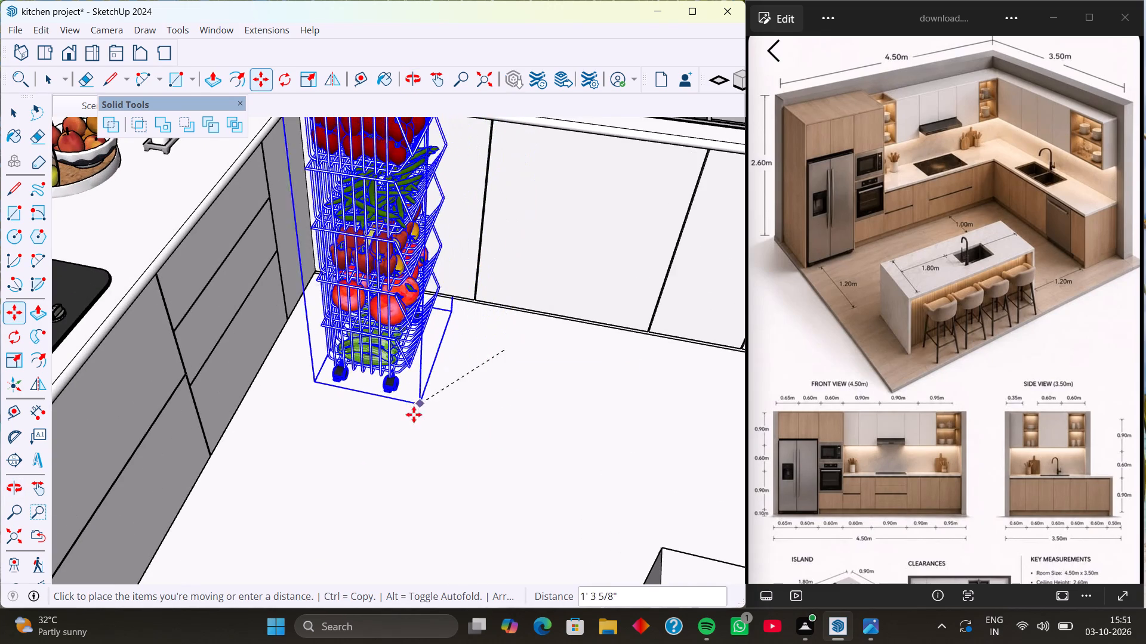
pyautogui.scroll(-3, 383, 465)
pyautogui.moveTo(383, 465); pyautogui.dragTo(218, 451, button='middle')
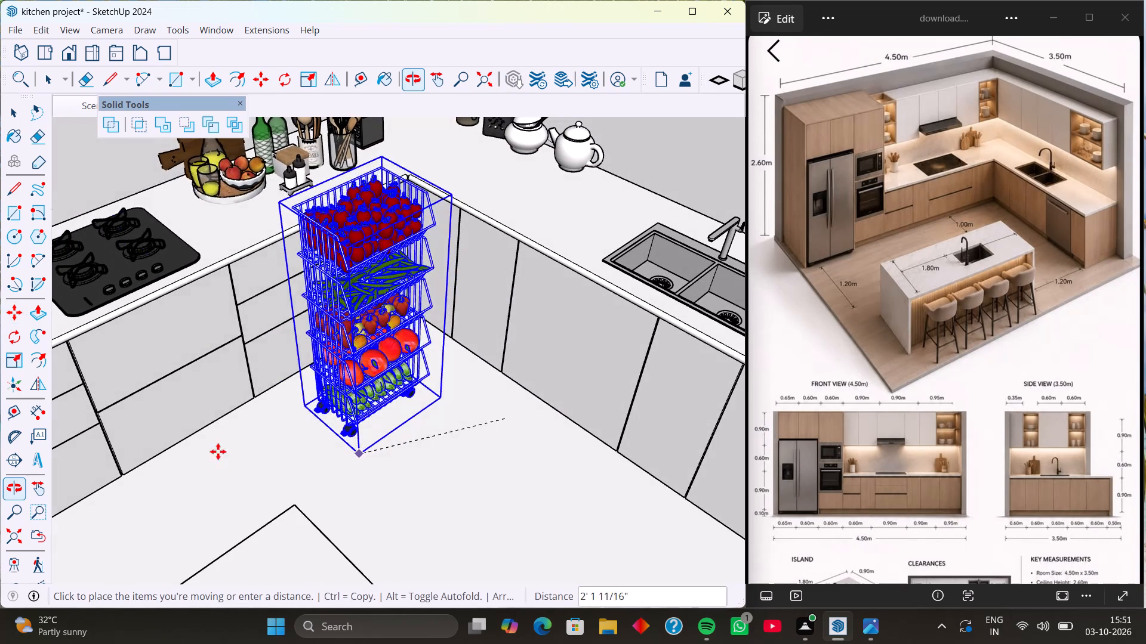
pyautogui.scroll(-1, 354, 453)
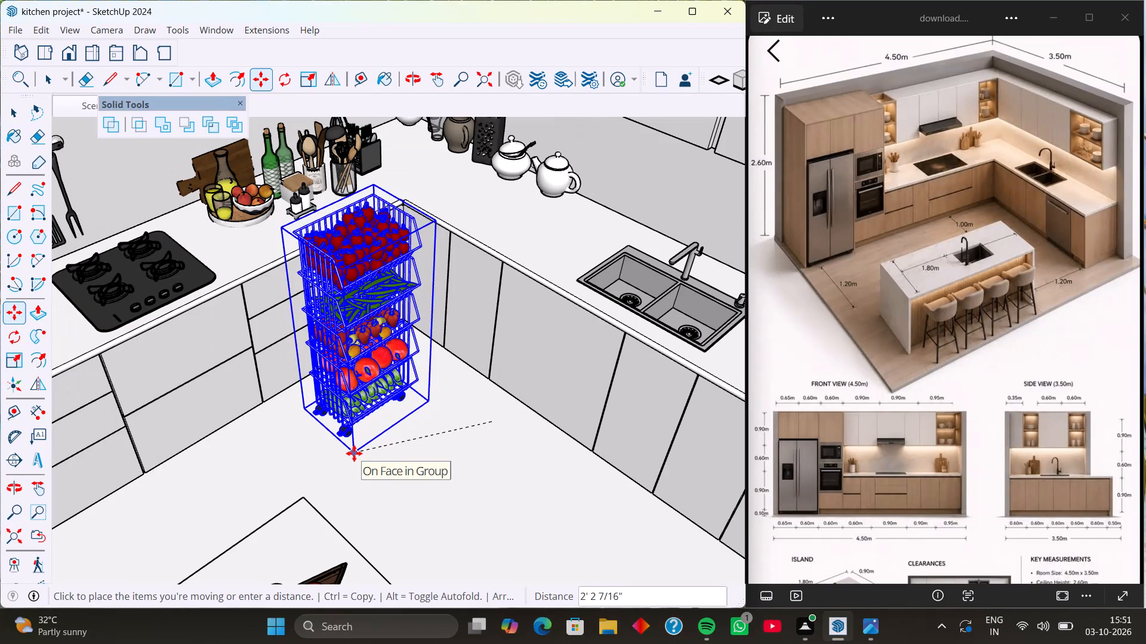
pyautogui.scroll(-3, 358, 463)
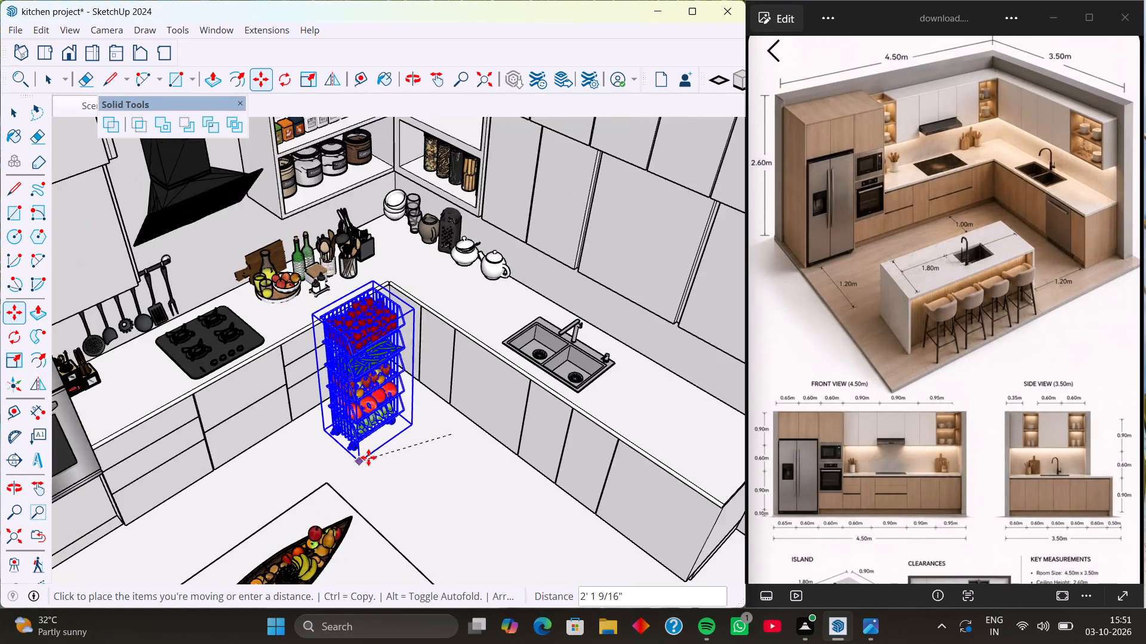
pyautogui.scroll(-9, 368, 457)
pyautogui.moveTo(340, 541); pyautogui.dragTo(483, 436, button='middle')
pyautogui.scroll(-4, 415, 487)
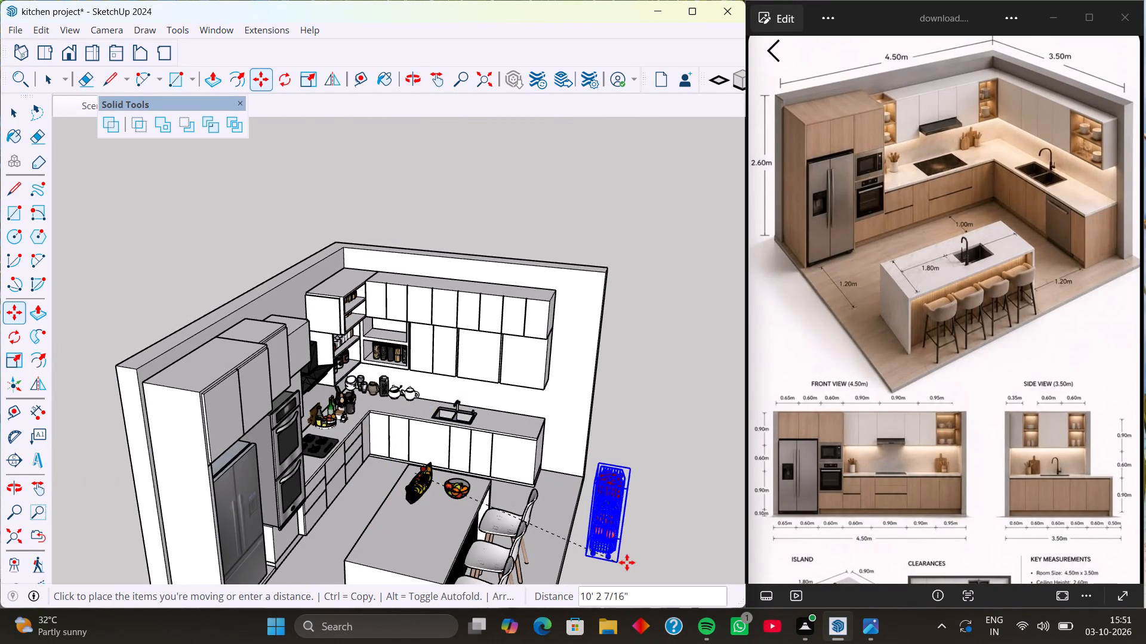
pyautogui.click(630, 562)
pyautogui.moveTo(646, 571); pyautogui.dragTo(530, 559, button='middle')
pyautogui.scroll(3, 560, 553)
pyautogui.scroll(-4, 560, 553)
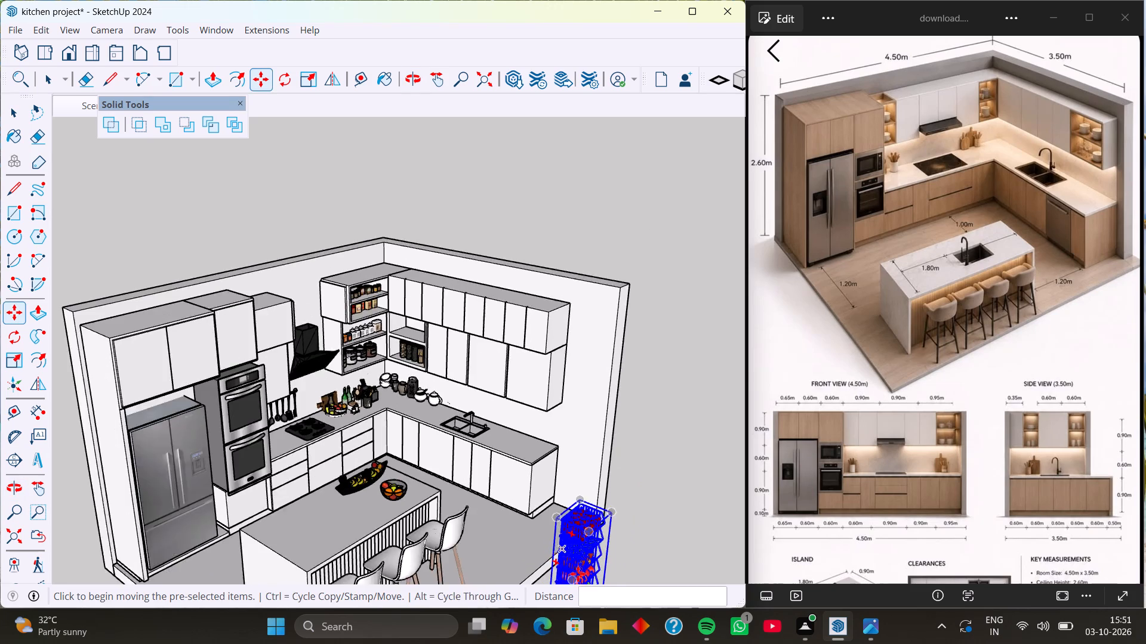
pyautogui.moveTo(580, 574); pyautogui.dragTo(548, 416, button='middle')
pyautogui.moveTo(581, 451); pyautogui.dragTo(523, 447, button='middle')
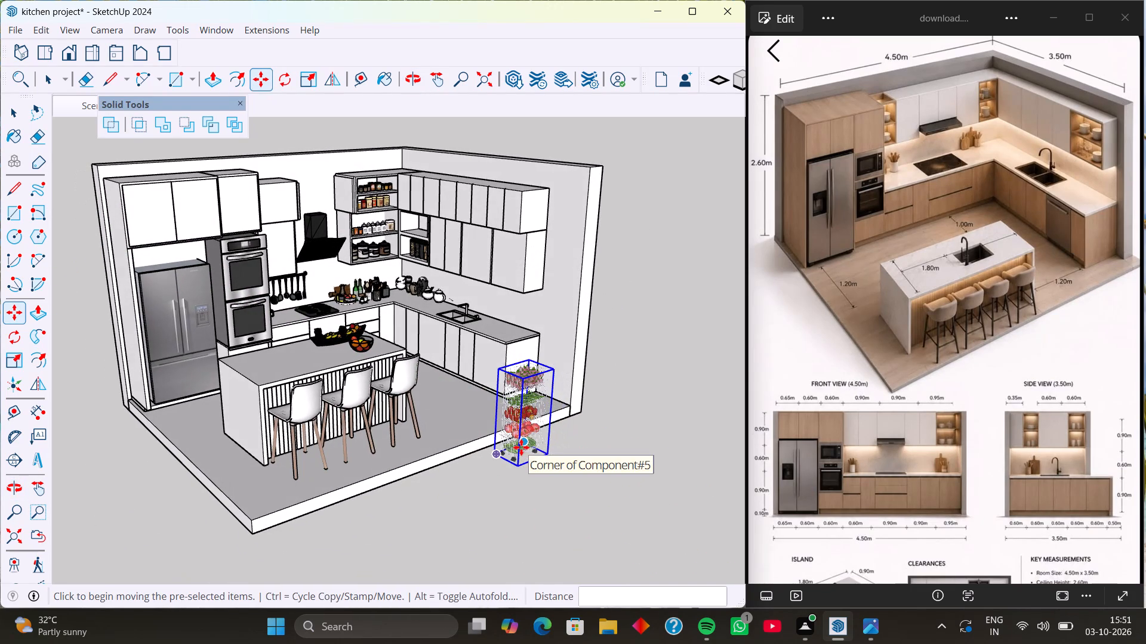
# Explode the vegetable basket rack into its separate baskets and vegetable groups.
pyautogui.press('space')
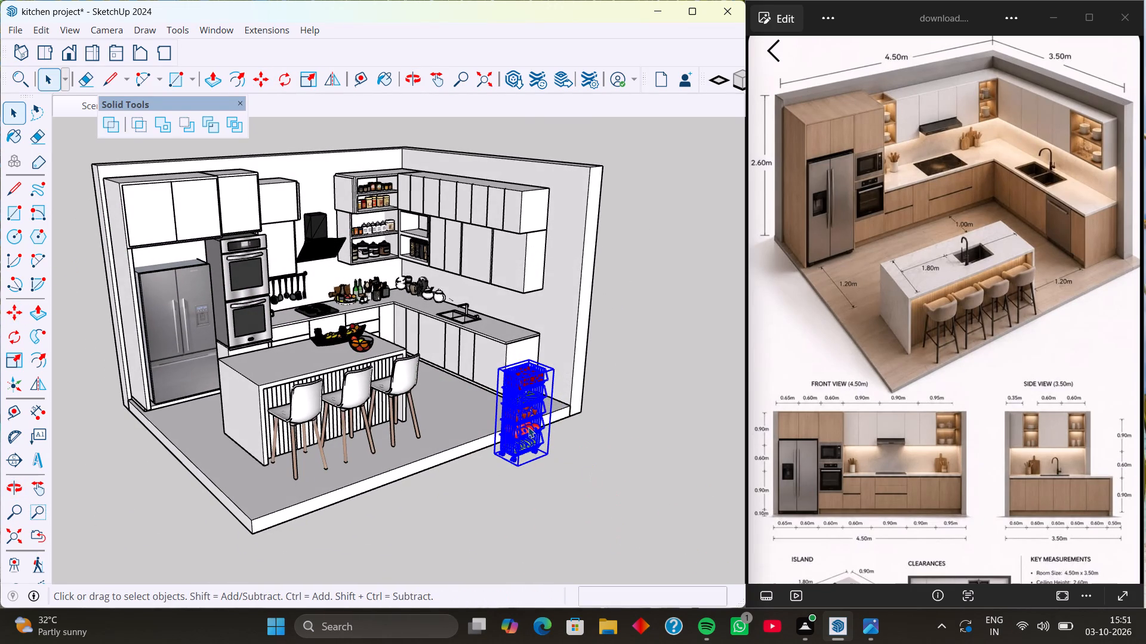
pyautogui.rightClick(528, 427)
pyautogui.click(571, 121)
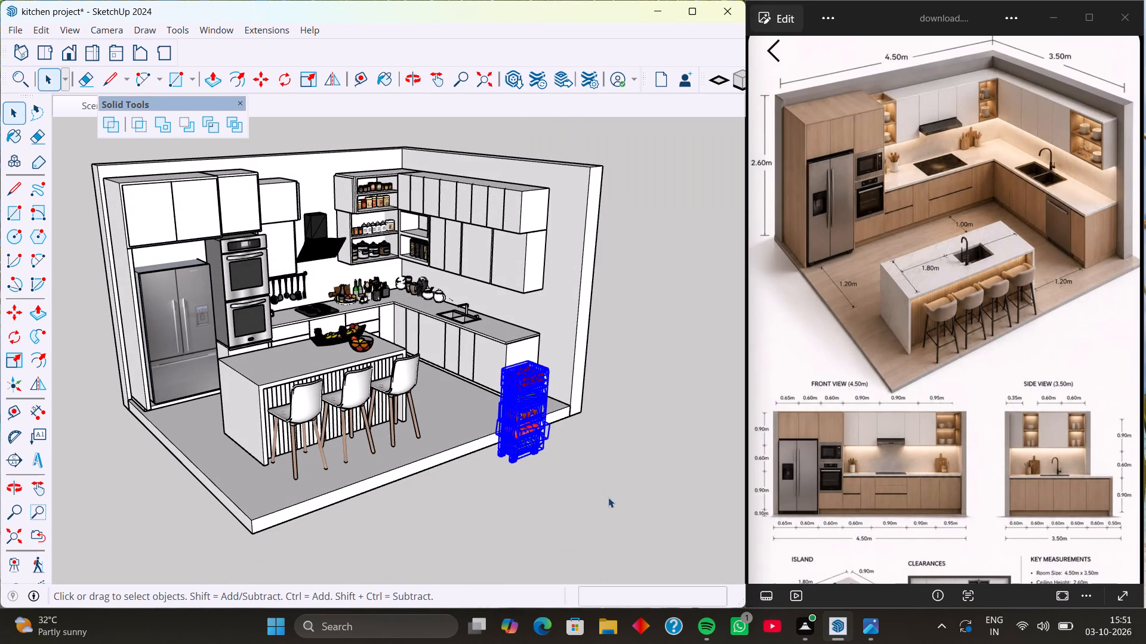
pyautogui.click(586, 466)
# Copy the red tomatoes from the rack's top basket onto the island countertop, about 9' away, beside the boat-shaped fruit bowl.
pyautogui.scroll(5, 533, 418)
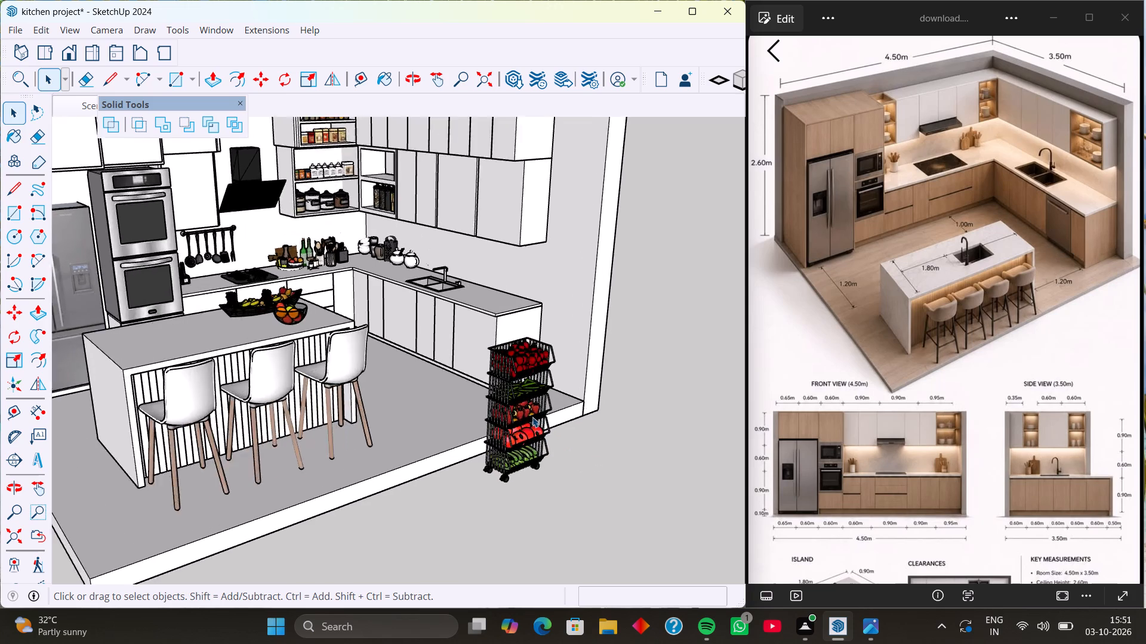
pyautogui.scroll(5, 532, 417)
pyautogui.moveTo(519, 407); pyautogui.dragTo(466, 411, button='middle')
pyautogui.click(480, 333)
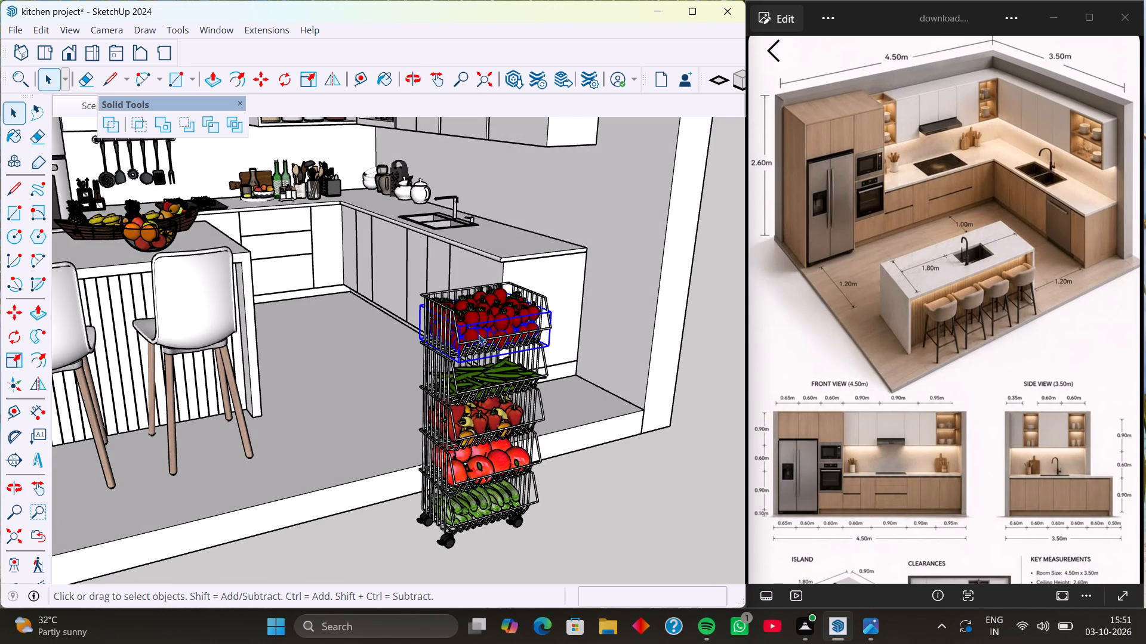
pyautogui.moveTo(479, 337); pyautogui.dragTo(452, 399, button='middle')
pyautogui.scroll(4, 455, 359)
pyautogui.click(455, 357)
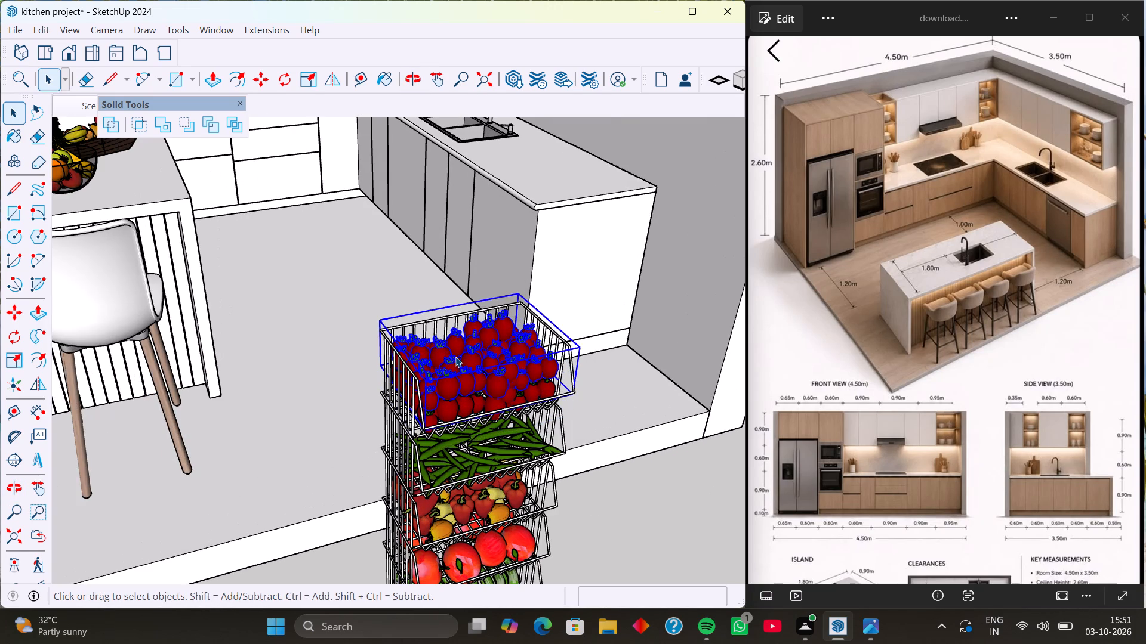
pyautogui.press('m')
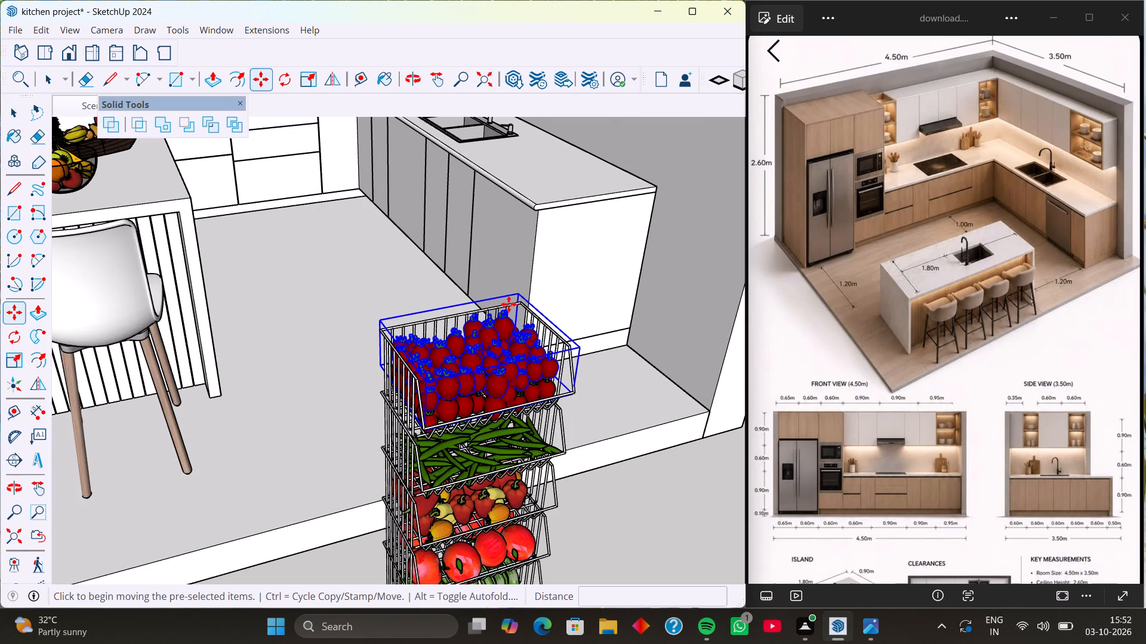
pyautogui.click(574, 394)
pyautogui.scroll(-4, 291, 371)
pyautogui.scroll(-3, 211, 383)
pyautogui.keyDown('shift'); pyautogui.moveTo(184, 335); pyautogui.dragTo(189, 337, button='middle'); pyautogui.keyUp('shift')
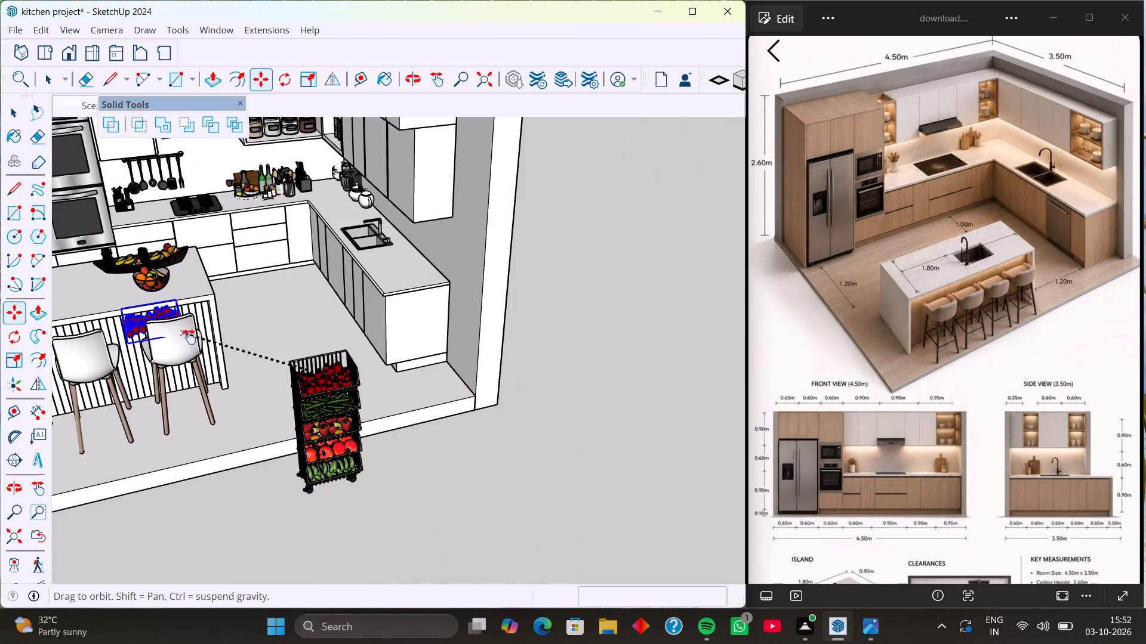
pyautogui.keyDown('shift'); pyautogui.moveTo(189, 337); pyautogui.dragTo(338, 455, button='middle'); pyautogui.keyUp('shift')
pyautogui.scroll(8, 273, 408)
pyautogui.keyDown('shift'); pyautogui.moveTo(208, 379); pyautogui.dragTo(334, 417, button='middle'); pyautogui.keyUp('shift')
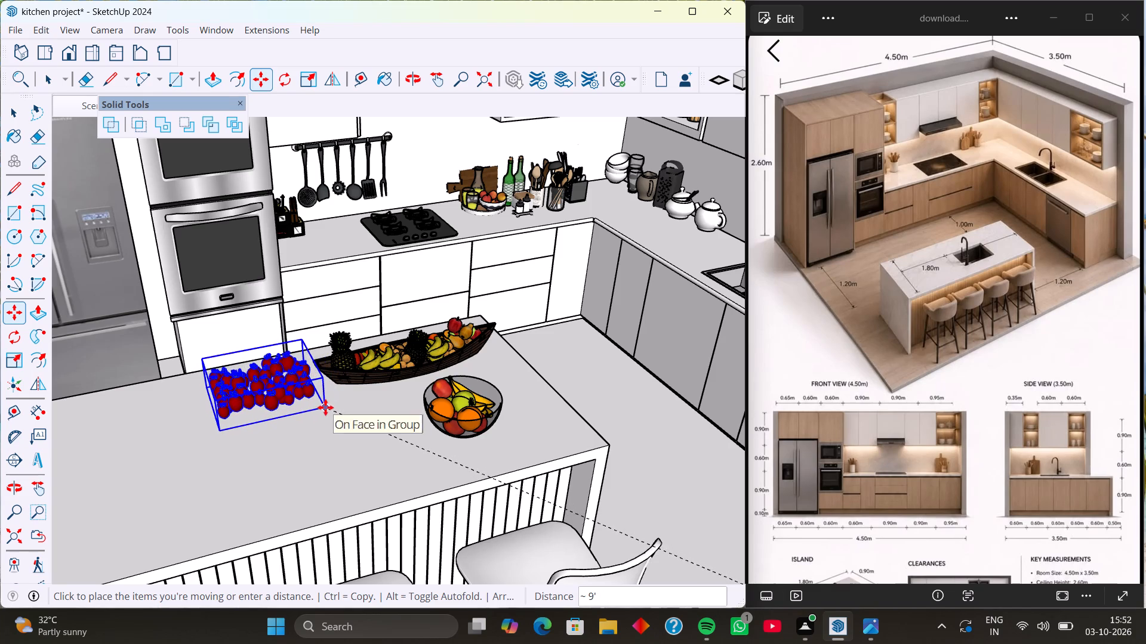
pyautogui.click(325, 405)
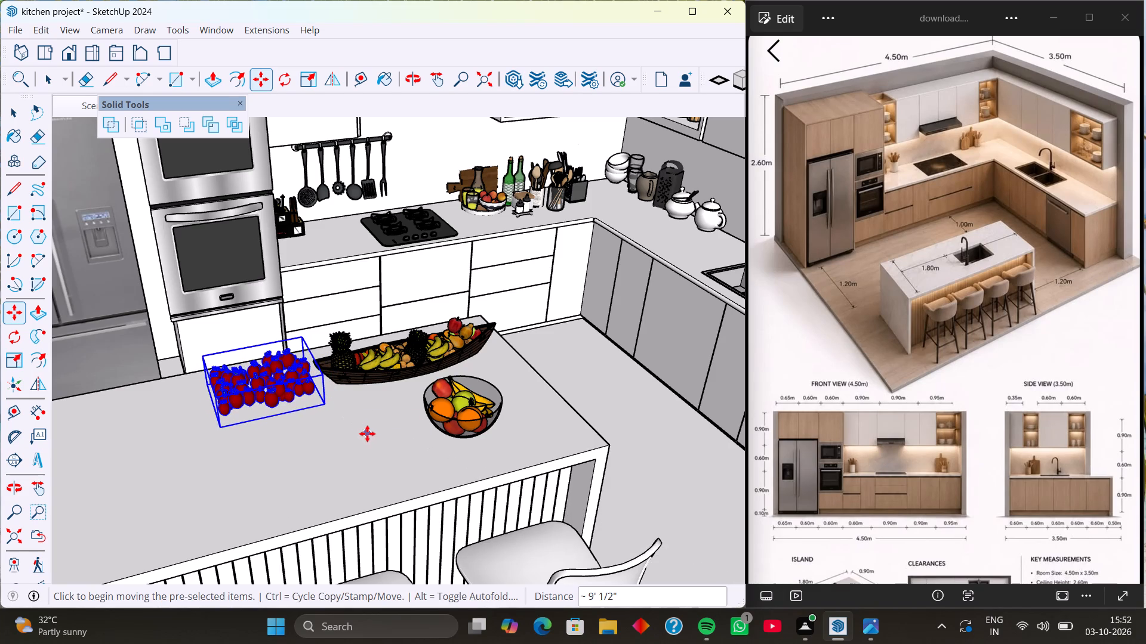
pyautogui.press('space')
# Copy the green beans from the rack's second basket onto the island countertop, about 7' 8" away, in front of the fruit bowls.
pyautogui.scroll(-5, 293, 429)
pyautogui.keyDown('shift'); pyautogui.moveTo(341, 487); pyautogui.dragTo(291, 420, button='middle'); pyautogui.keyUp('shift')
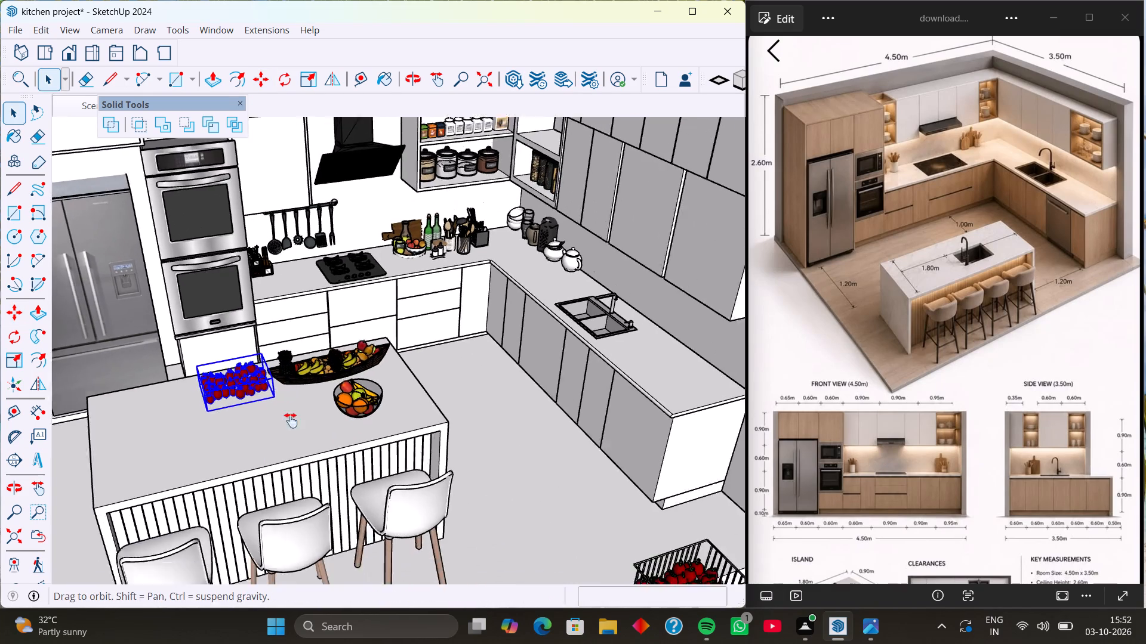
pyautogui.keyDown('shift'); pyautogui.moveTo(291, 420); pyautogui.dragTo(282, 358, button='middle'); pyautogui.keyUp('shift')
pyautogui.click(657, 497)
pyautogui.moveTo(596, 521); pyautogui.dragTo(538, 510, button='middle')
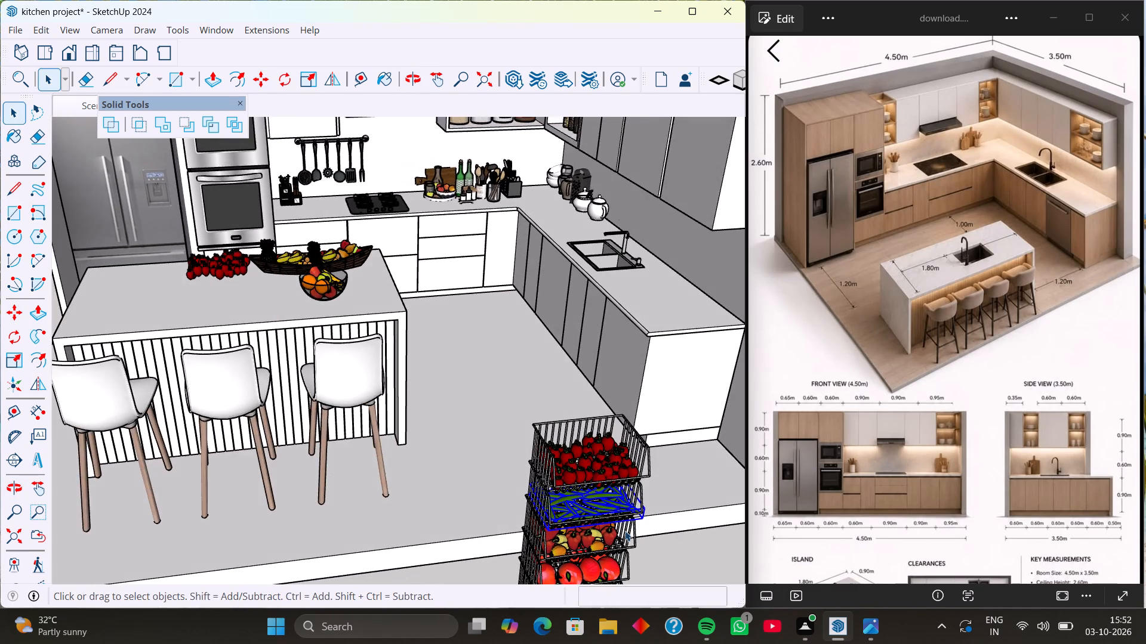
pyautogui.scroll(6, 621, 520)
pyautogui.press('m')
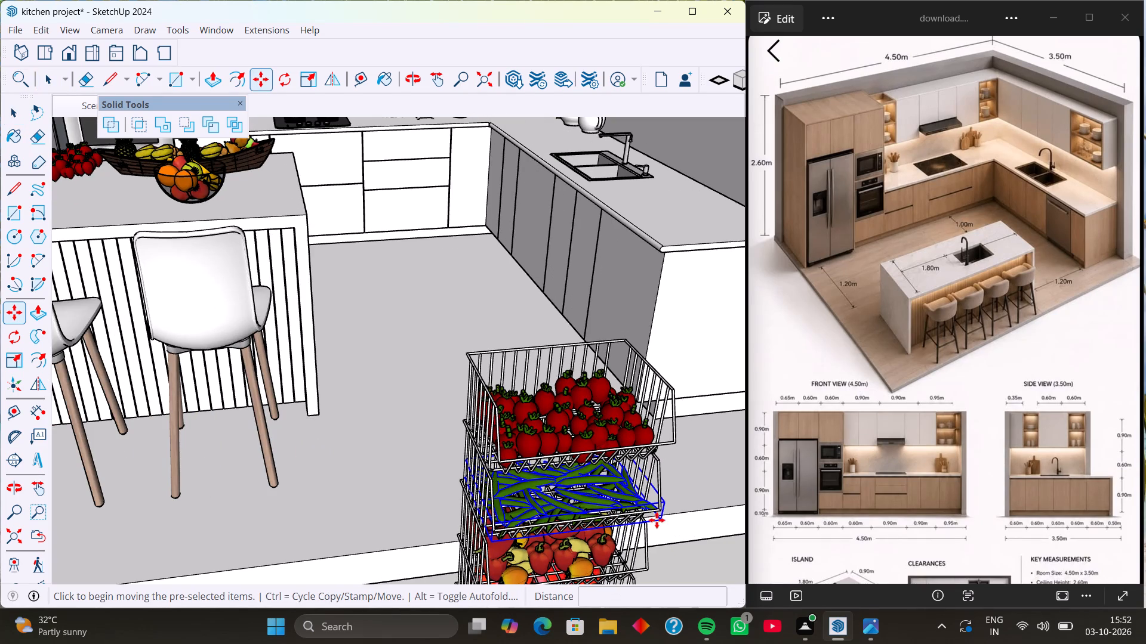
pyautogui.click(657, 519)
pyautogui.scroll(-4, 381, 404)
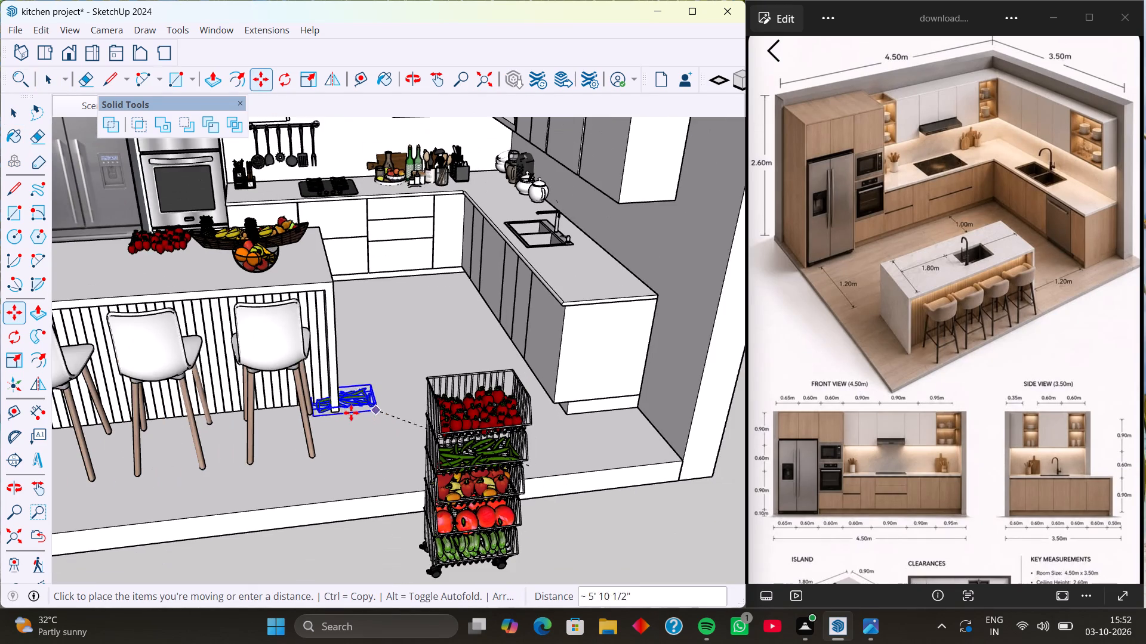
pyautogui.scroll(4, 232, 274)
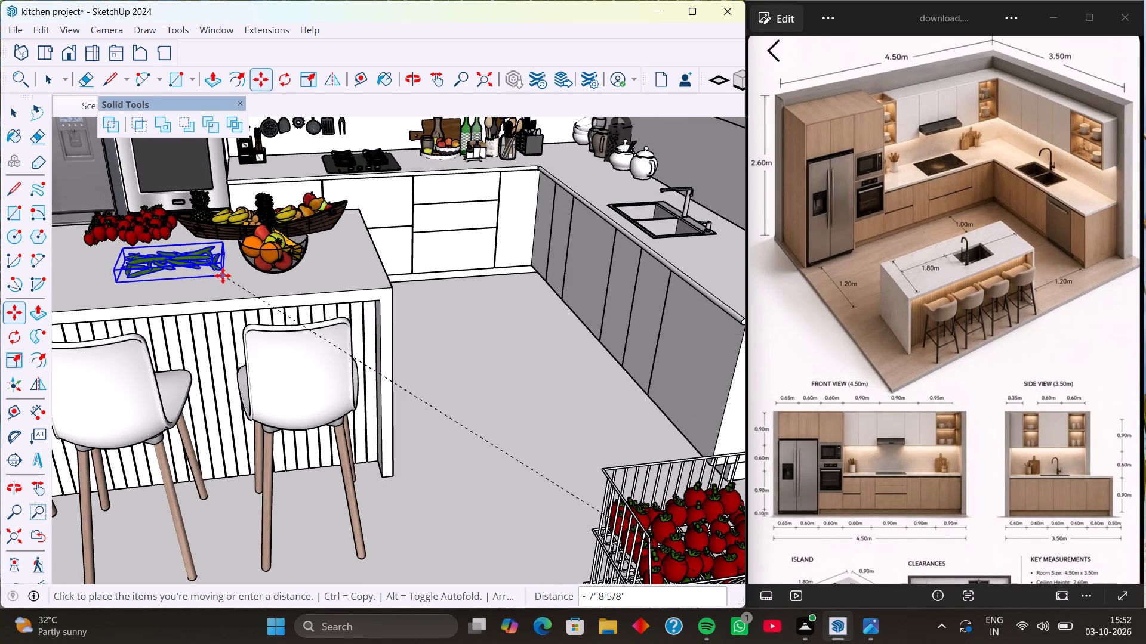
pyautogui.click(223, 275)
pyautogui.scroll(-2, 324, 383)
pyautogui.press('space')
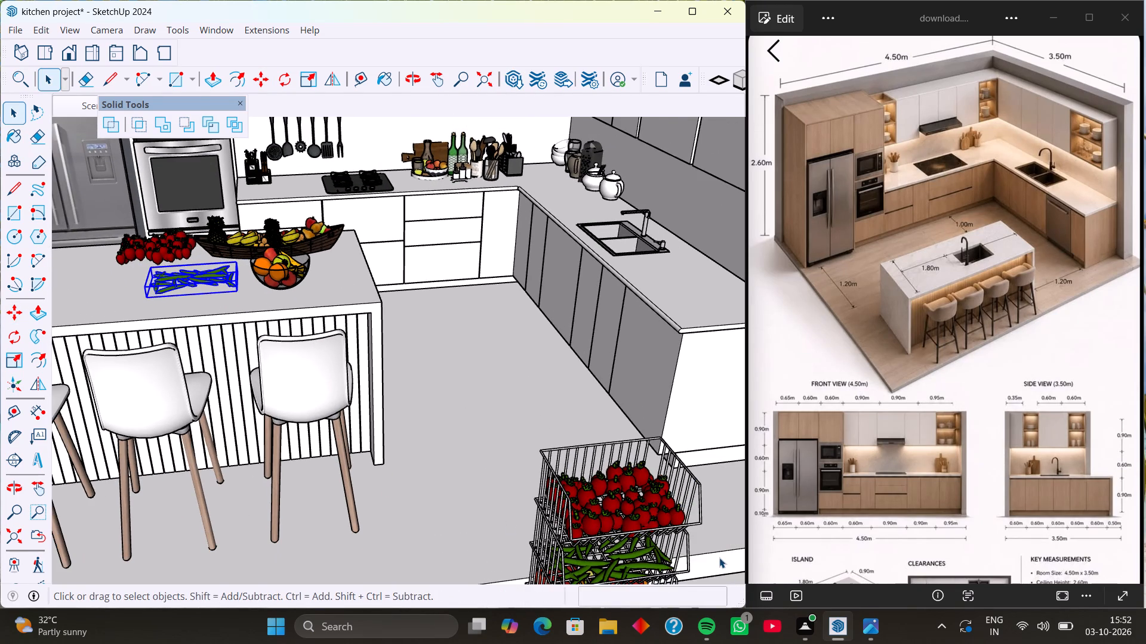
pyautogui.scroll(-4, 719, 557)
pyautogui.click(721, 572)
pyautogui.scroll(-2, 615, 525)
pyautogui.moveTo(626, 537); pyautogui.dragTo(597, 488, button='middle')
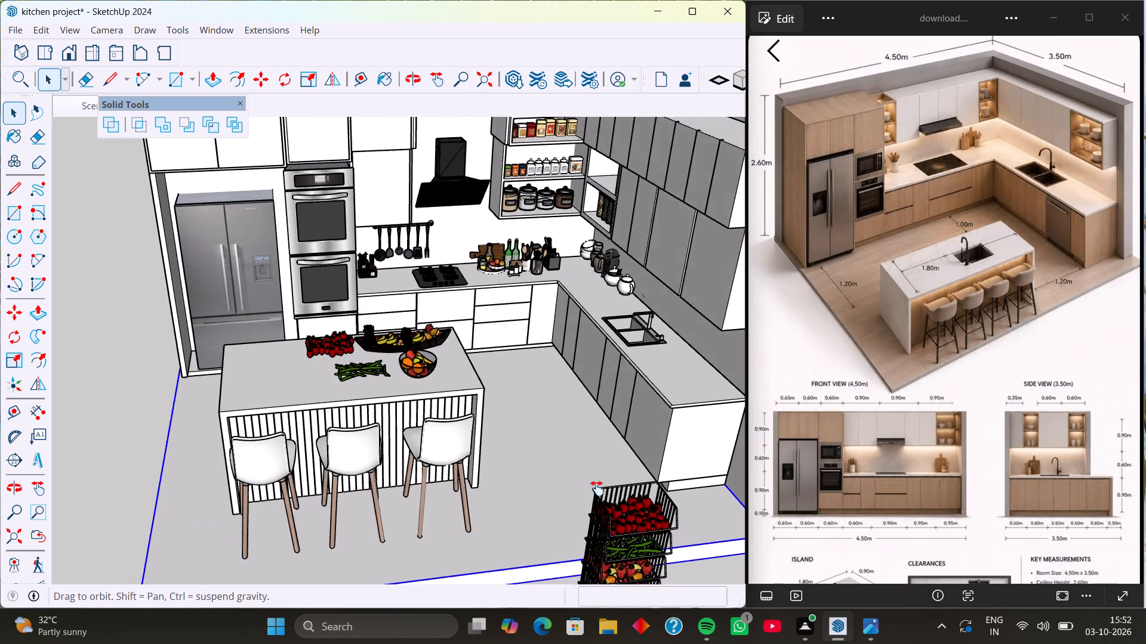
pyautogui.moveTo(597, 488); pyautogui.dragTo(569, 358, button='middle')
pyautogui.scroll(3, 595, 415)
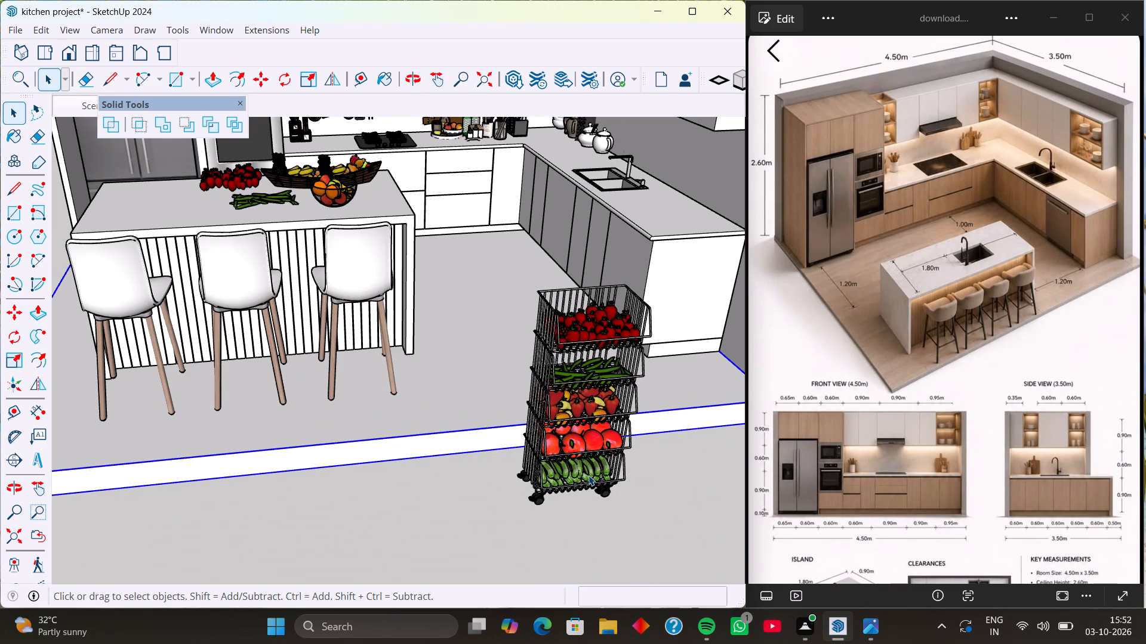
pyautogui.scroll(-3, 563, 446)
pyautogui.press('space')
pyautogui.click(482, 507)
# Delete the tiny stray object lying near the green axis, far away from the kitchen.
pyautogui.scroll(-4, 416, 476)
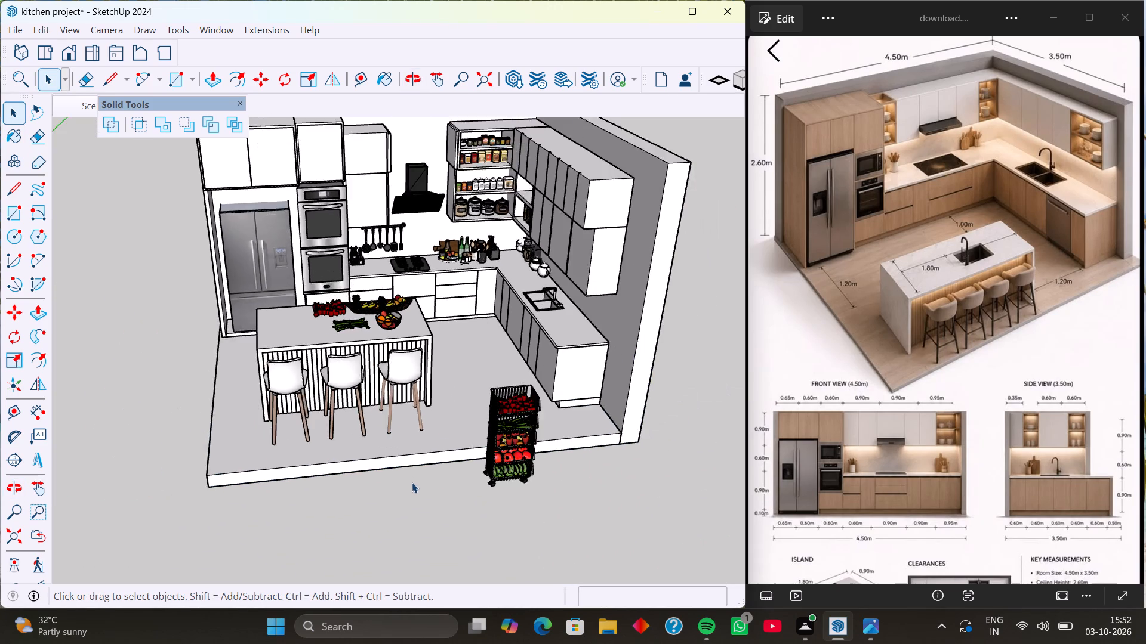
pyautogui.scroll(-4, 412, 482)
pyautogui.scroll(-9, 643, 511)
pyautogui.scroll(-2, 588, 496)
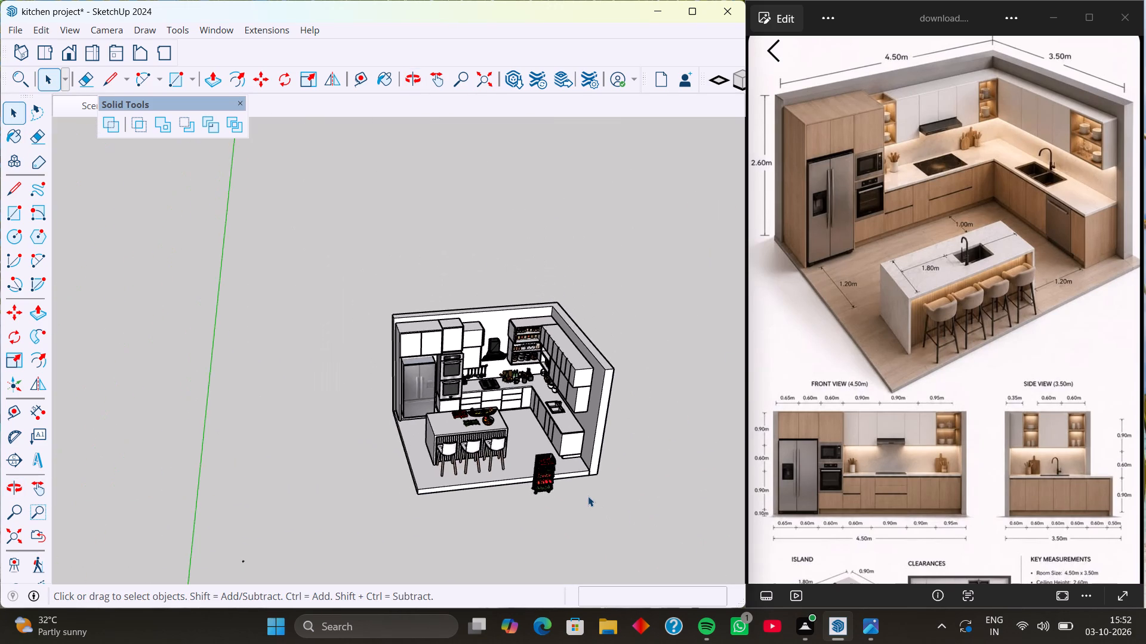
pyautogui.scroll(-1, 588, 496)
pyautogui.moveTo(588, 496); pyautogui.dragTo(379, 423, button='middle')
pyautogui.scroll(-2, 387, 448)
pyautogui.scroll(6, 211, 454)
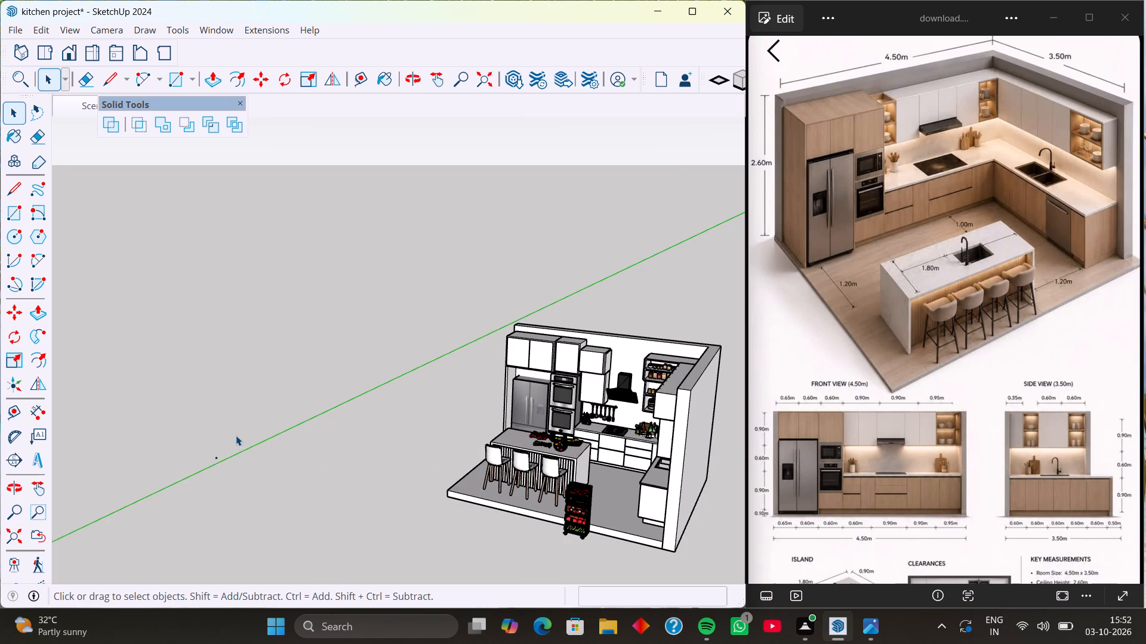
pyautogui.moveTo(236, 435); pyautogui.dragTo(183, 475)
pyautogui.press('Delete')
# Examine the whole furnished kitchen from an overall angle similar to the reference image.
pyautogui.scroll(-5, 285, 487)
pyautogui.moveTo(372, 521); pyautogui.dragTo(556, 518, button='middle')
pyautogui.moveTo(513, 493); pyautogui.dragTo(652, 496, button='middle')
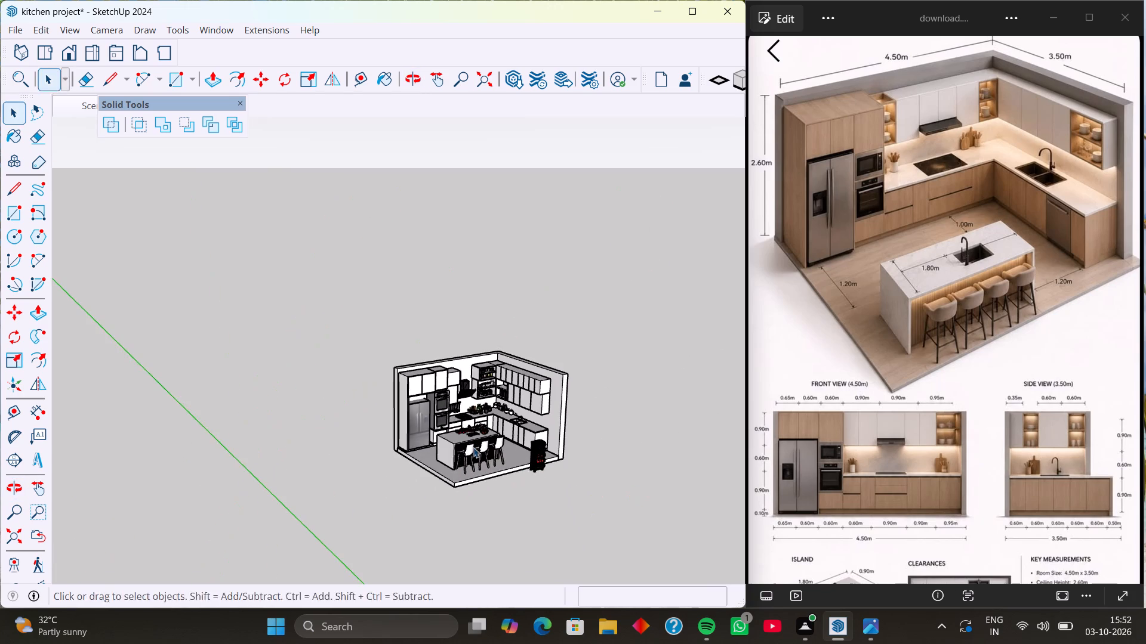
pyautogui.moveTo(473, 447); pyautogui.dragTo(562, 464, button='middle')
pyautogui.scroll(6, 512, 434)
pyautogui.moveTo(478, 440); pyautogui.dragTo(469, 484, button='middle')
pyautogui.scroll(6, 448, 444)
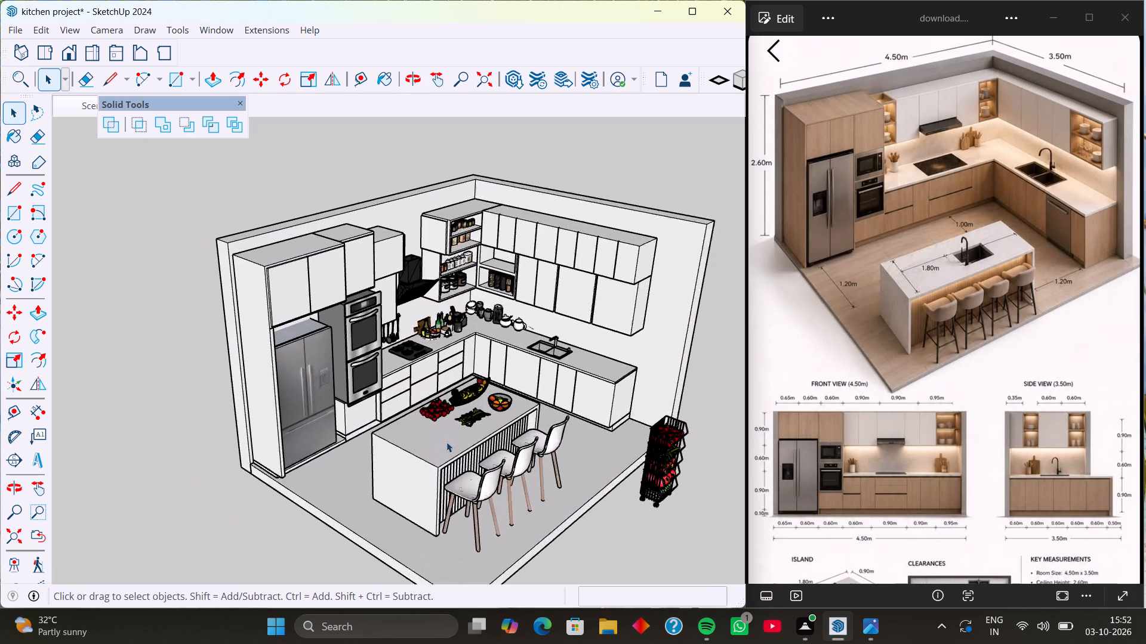
pyautogui.scroll(1, 446, 442)
pyautogui.moveTo(476, 447); pyautogui.dragTo(433, 442, button='middle')
# Search the 3D Warehouse for "wine bottles", replacing the previous vegetable basket search.
pyautogui.click(215, 29)
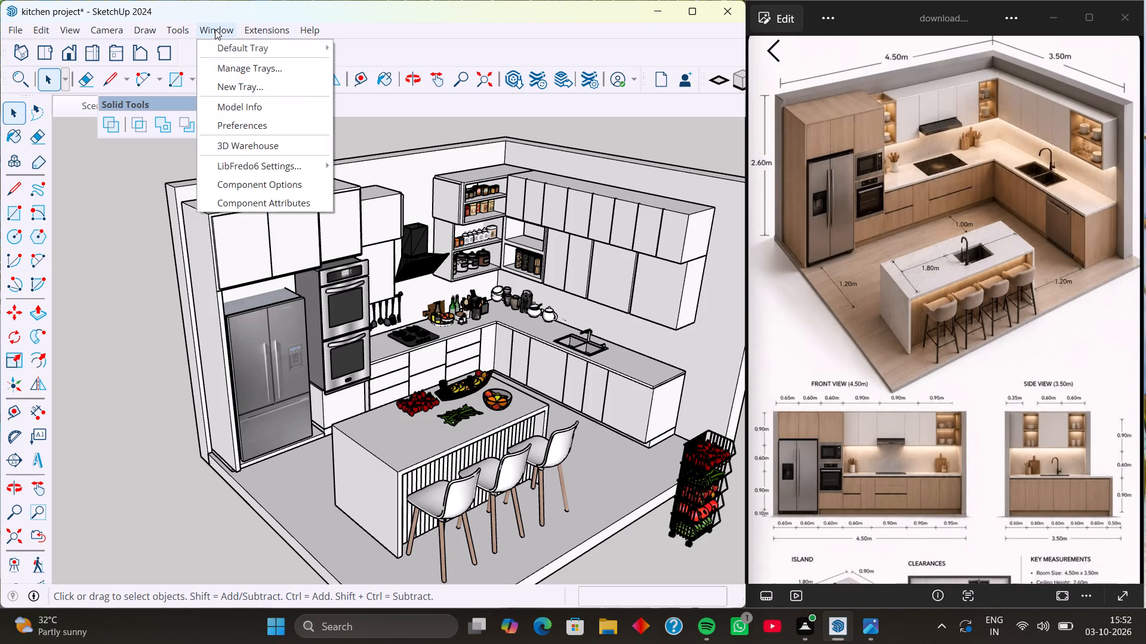
pyautogui.click(267, 144)
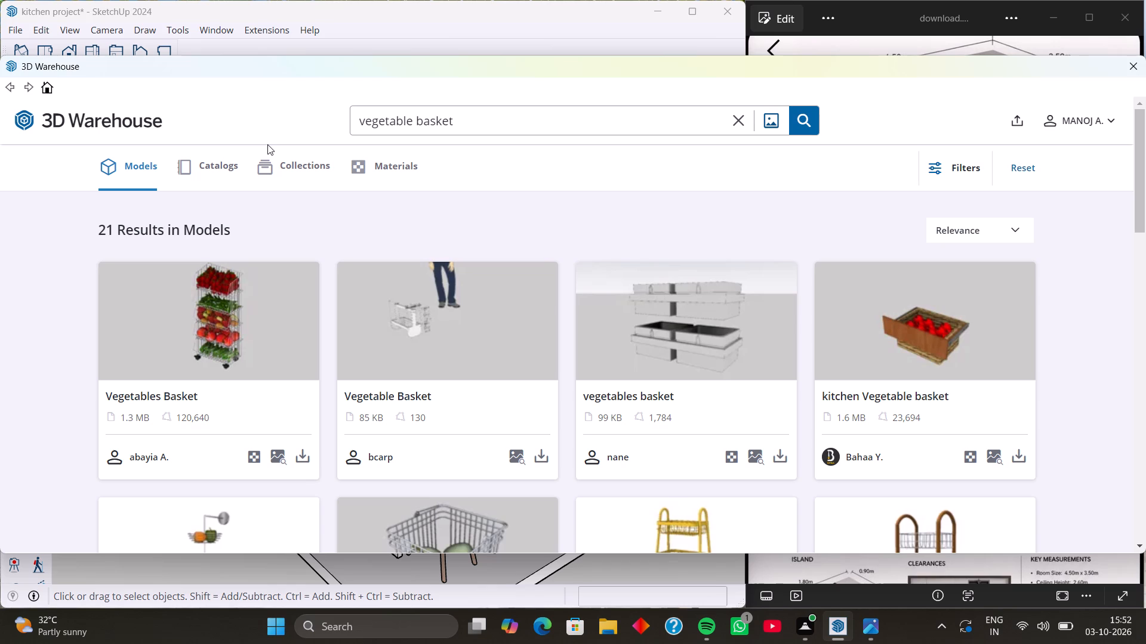
pyautogui.click(483, 117)
pyautogui.press('BackSpace')
pyautogui.press('BackSpace')
pyautogui.press('BackSpace')
pyautogui.press('BackSpace')
pyautogui.press('BackSpace')
pyautogui.press('BackSpace')
pyautogui.press('BackSpace')
pyautogui.press('BackSpace')
pyautogui.press('BackSpace')
pyautogui.press('BackSpace')
pyautogui.press('BackSpace')
pyautogui.press('BackSpace')
pyautogui.press('BackSpace')
pyautogui.press('BackSpace')
pyautogui.press('BackSpace')
pyautogui.press('BackSpace')
pyautogui.press('BackSpace')
pyautogui.press('BackSpace')
pyautogui.press('BackSpace')
pyautogui.press('BackSpace')
pyautogui.press('BackSpace')
pyautogui.press('BackSpace')
pyautogui.press('BackSpace')
pyautogui.press('BackSpace')
pyautogui.press('BackSpace')
pyautogui.press('BackSpace')
pyautogui.press('BackSpace')
pyautogui.press('BackSpace')
pyautogui.press('BackSpace')
pyautogui.press('BackSpace')
pyautogui.press('BackSpace')
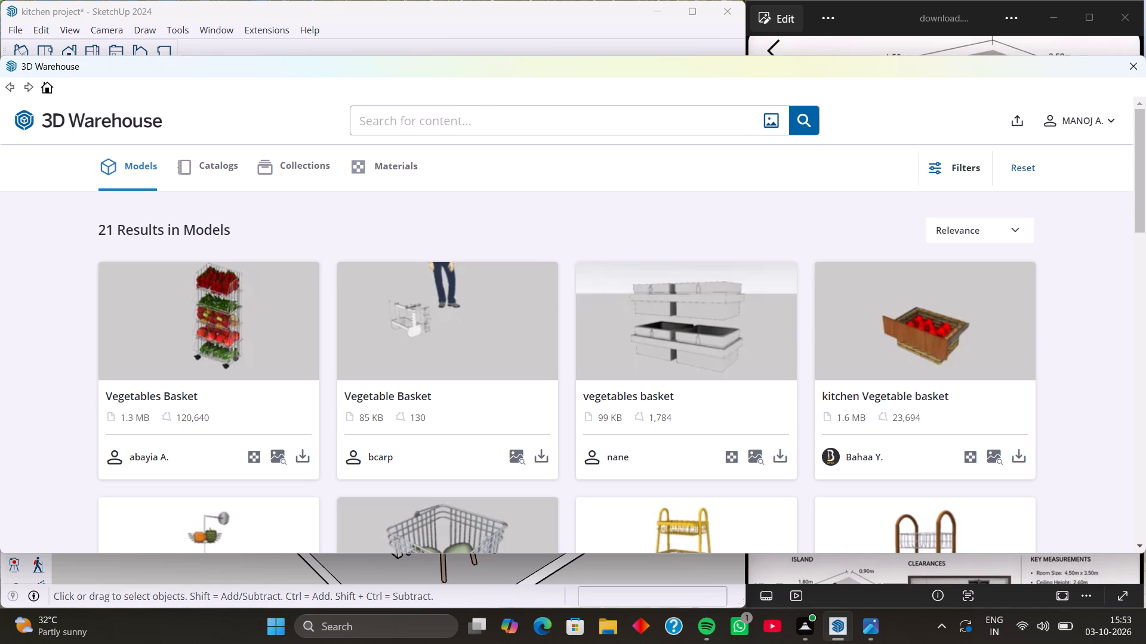
pyautogui.write('wine b')
pyautogui.press('o')
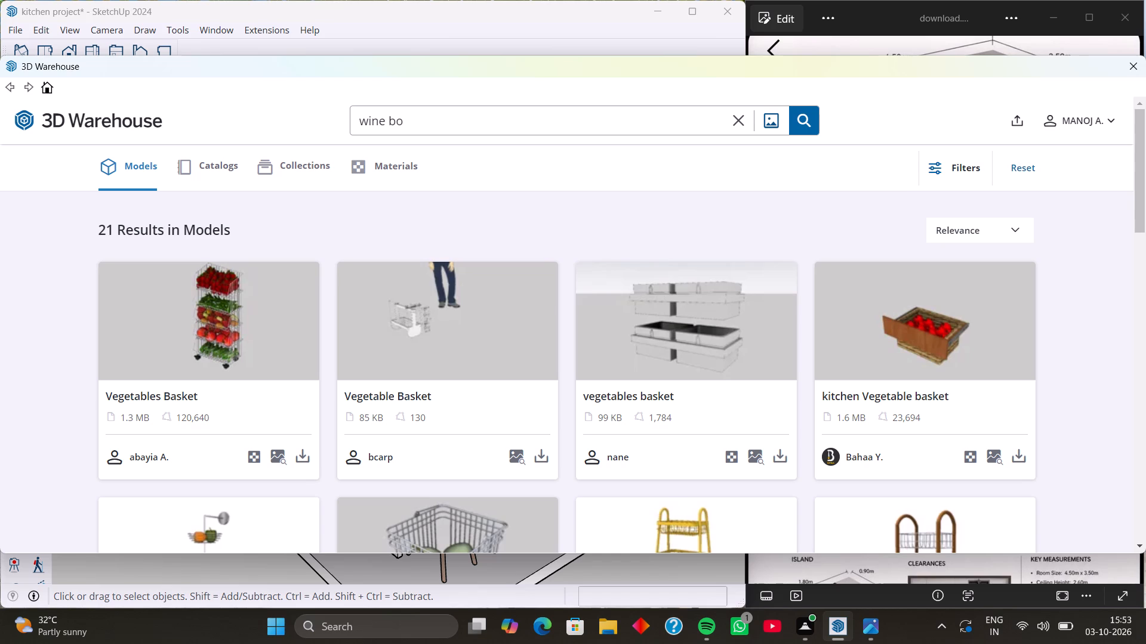
pyautogui.write('tt')
pyautogui.press('l')
pyautogui.write('es')
pyautogui.press('Return')
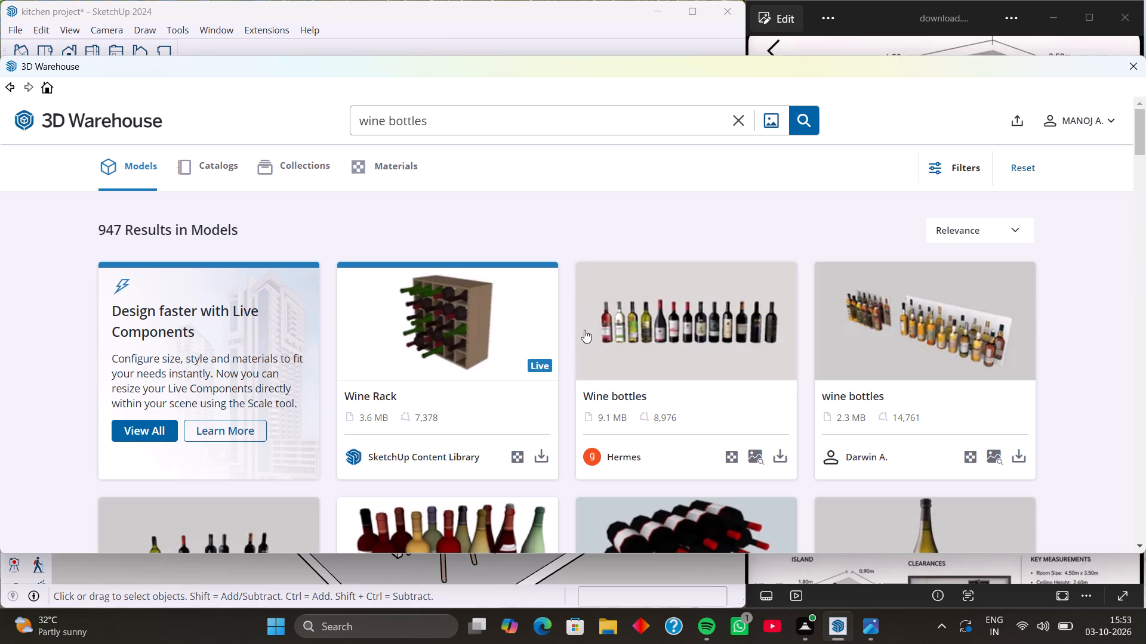
# Look through the wine bottle models down to the end of the loaded results for a small set suited to the kitchen.
pyautogui.scroll(-5, 490, 334)
pyautogui.scroll(2, 443, 296)
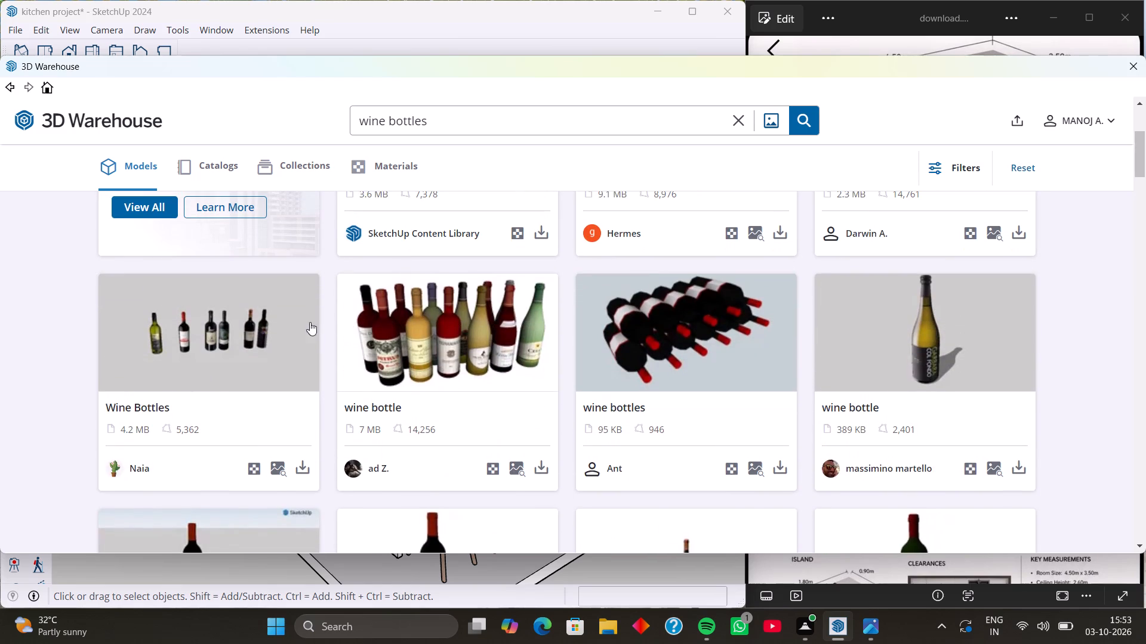
pyautogui.scroll(-1, 411, 348)
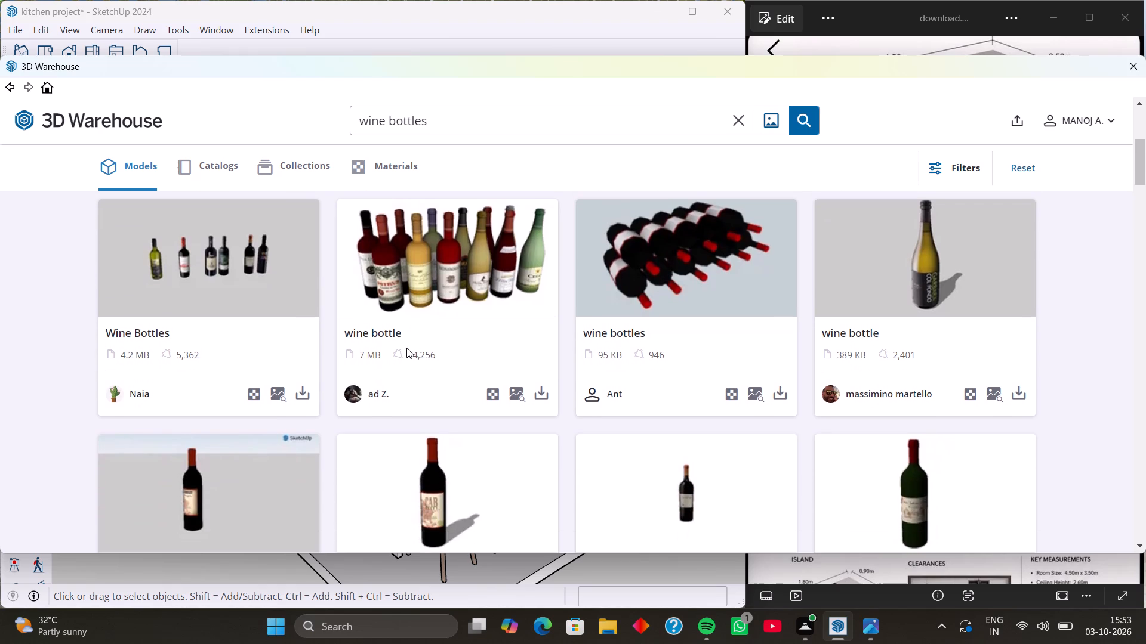
pyautogui.scroll(-2, 406, 348)
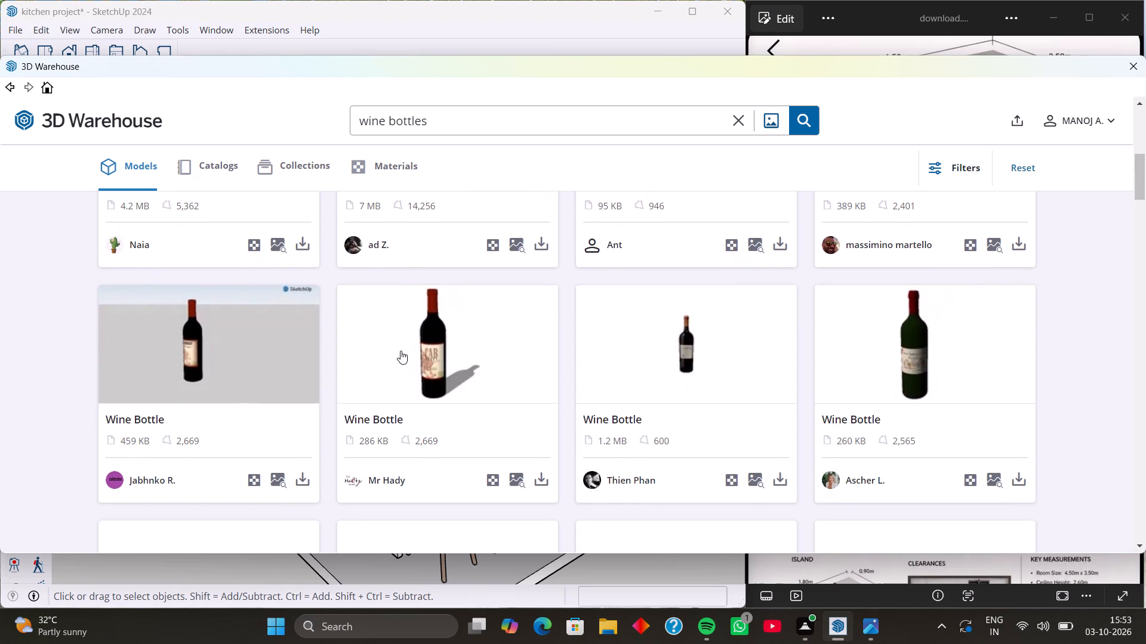
pyautogui.scroll(-5, 395, 354)
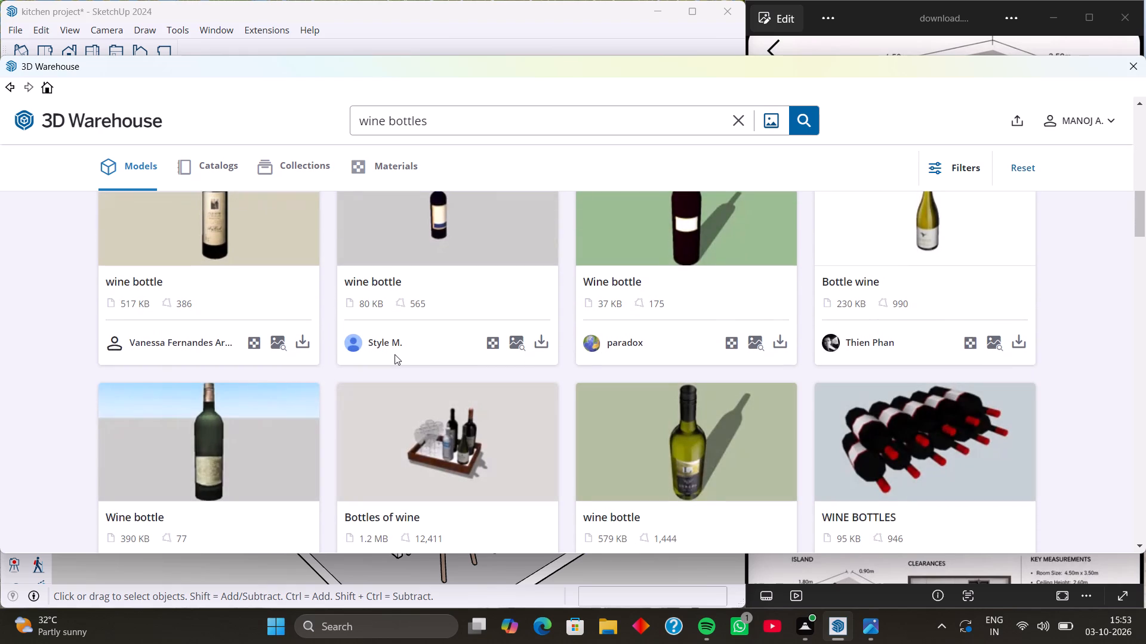
pyautogui.scroll(-4, 395, 354)
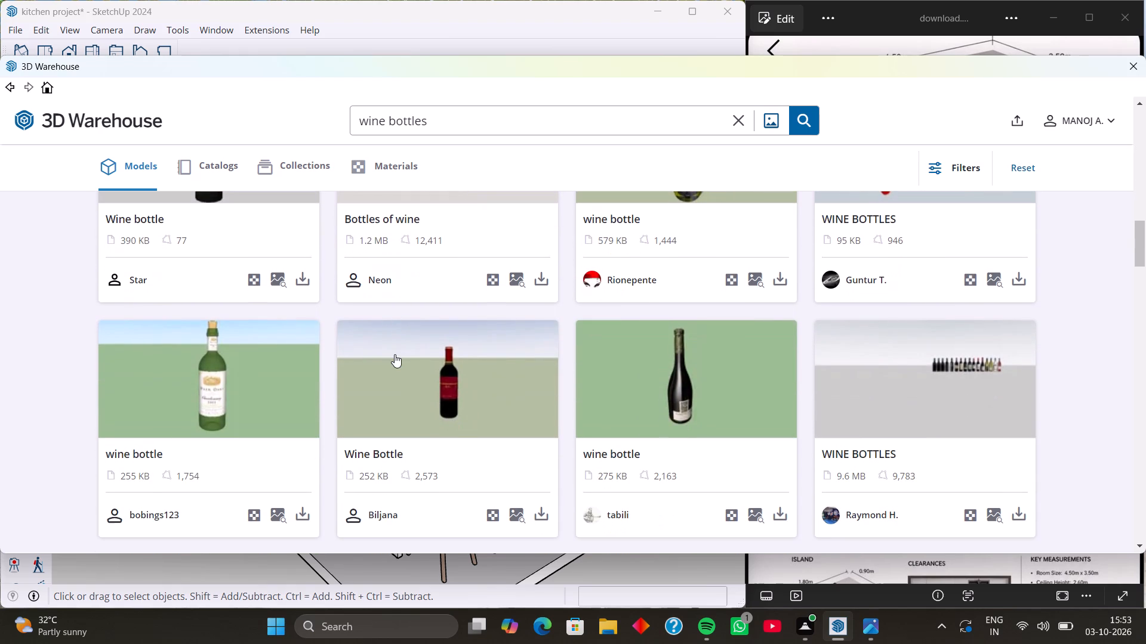
pyautogui.scroll(-3, 395, 354)
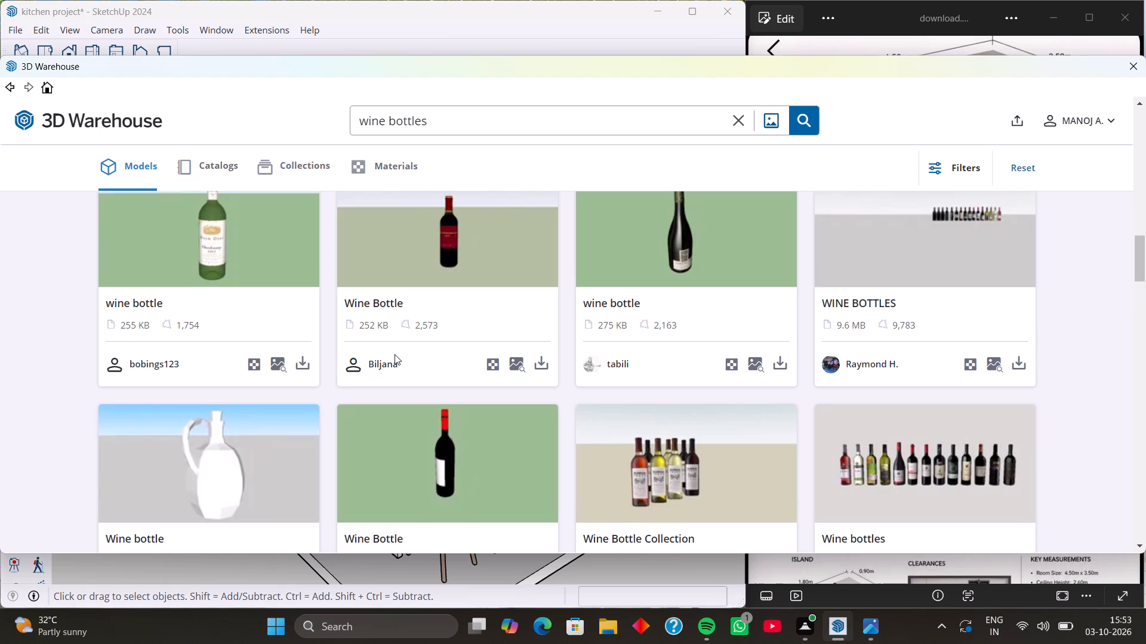
pyautogui.scroll(-4, 395, 354)
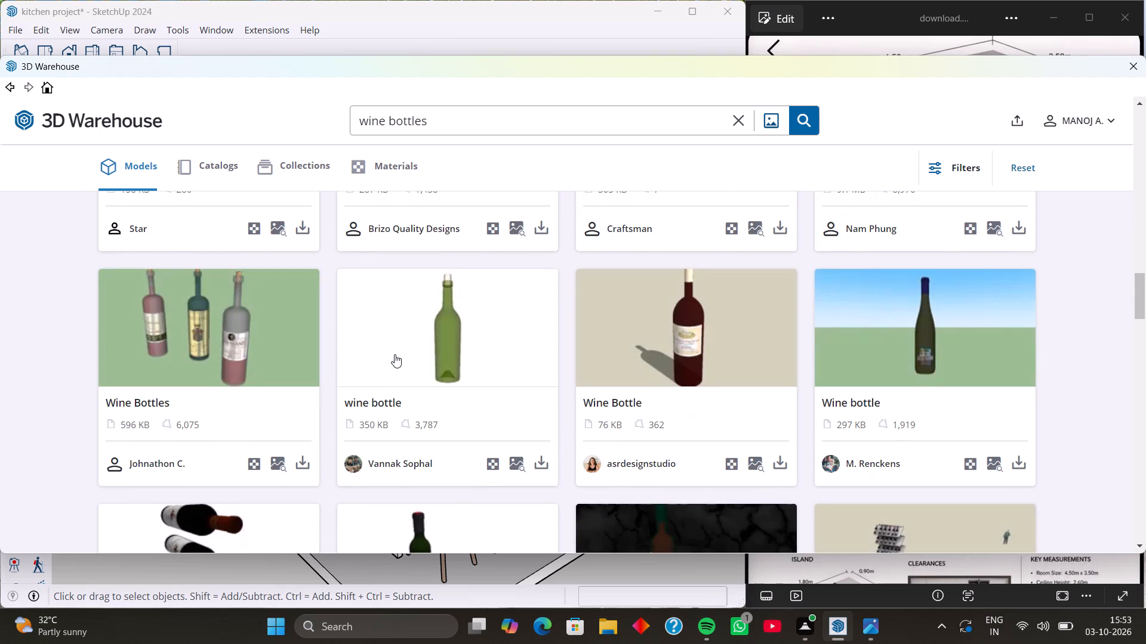
pyautogui.scroll(-3, 395, 354)
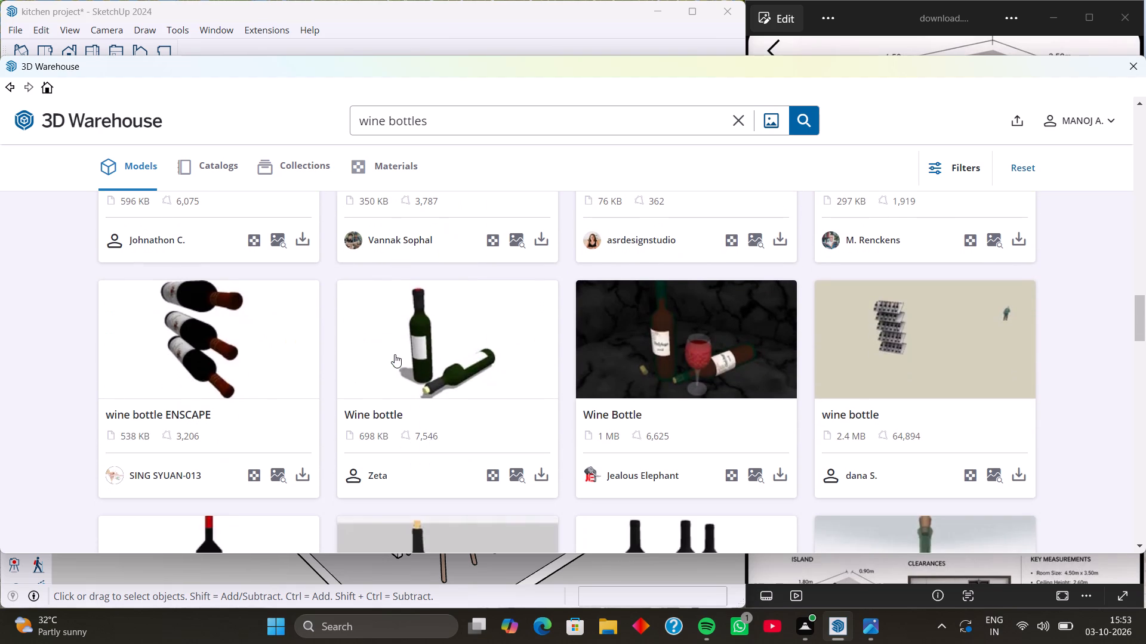
pyautogui.scroll(16, 395, 354)
pyautogui.scroll(4, 286, 361)
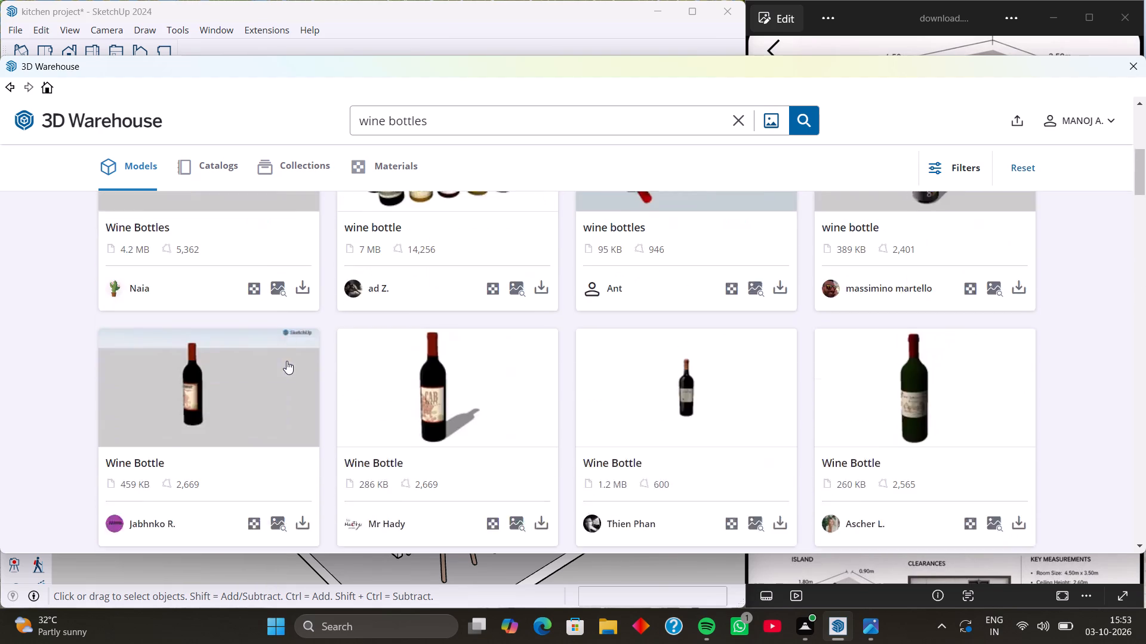
pyautogui.scroll(5, 286, 361)
pyautogui.scroll(-4, 286, 361)
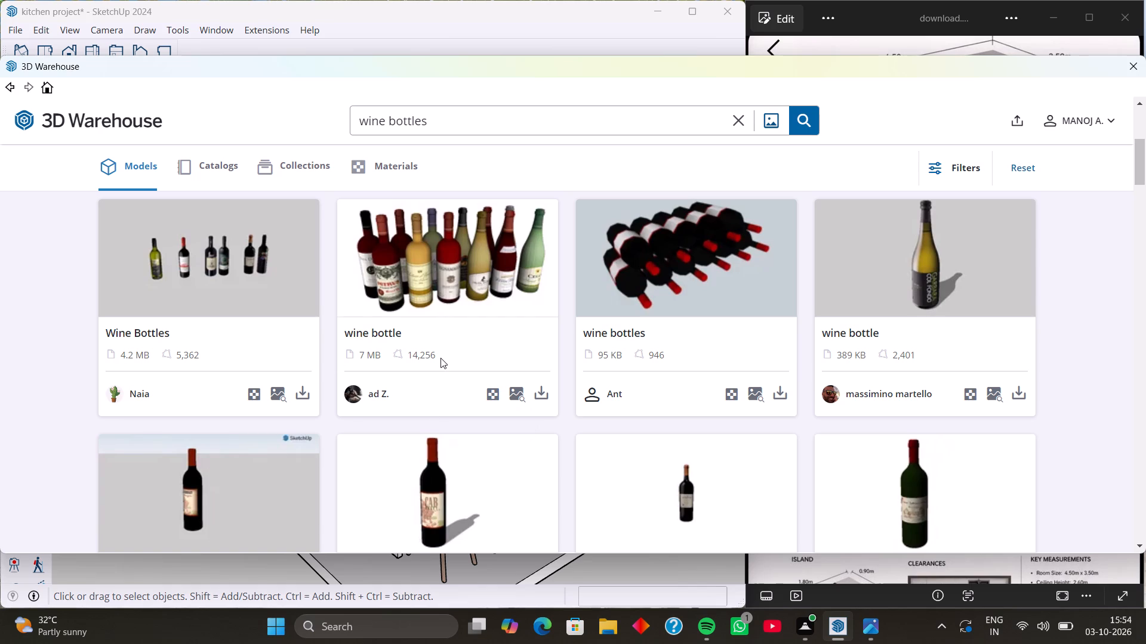
pyautogui.scroll(-4, 475, 342)
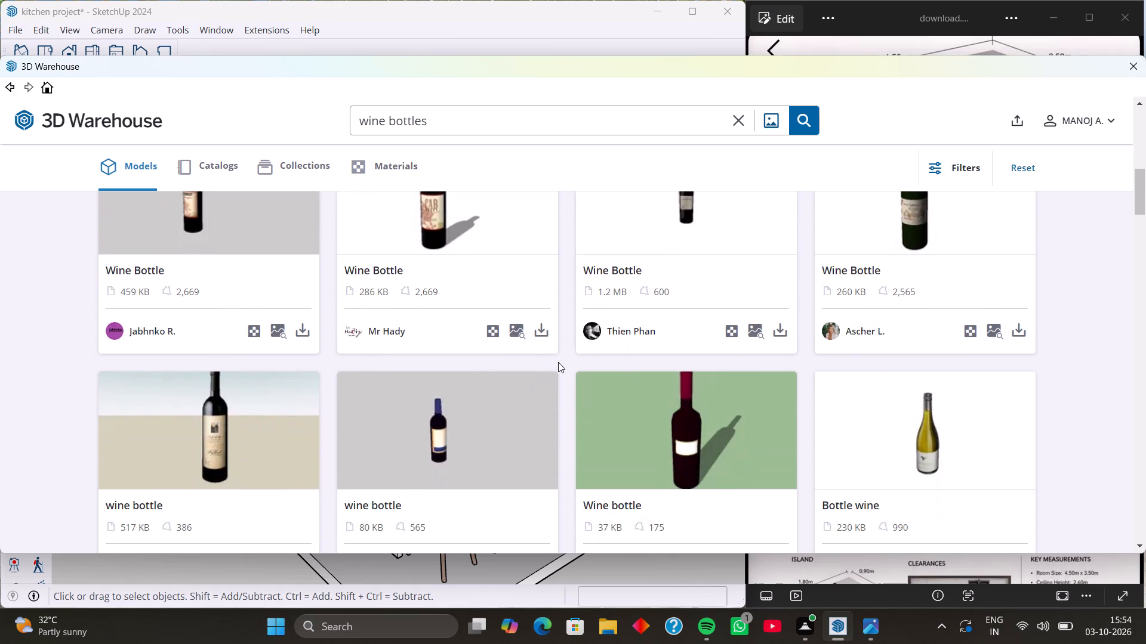
pyautogui.scroll(-3, 425, 390)
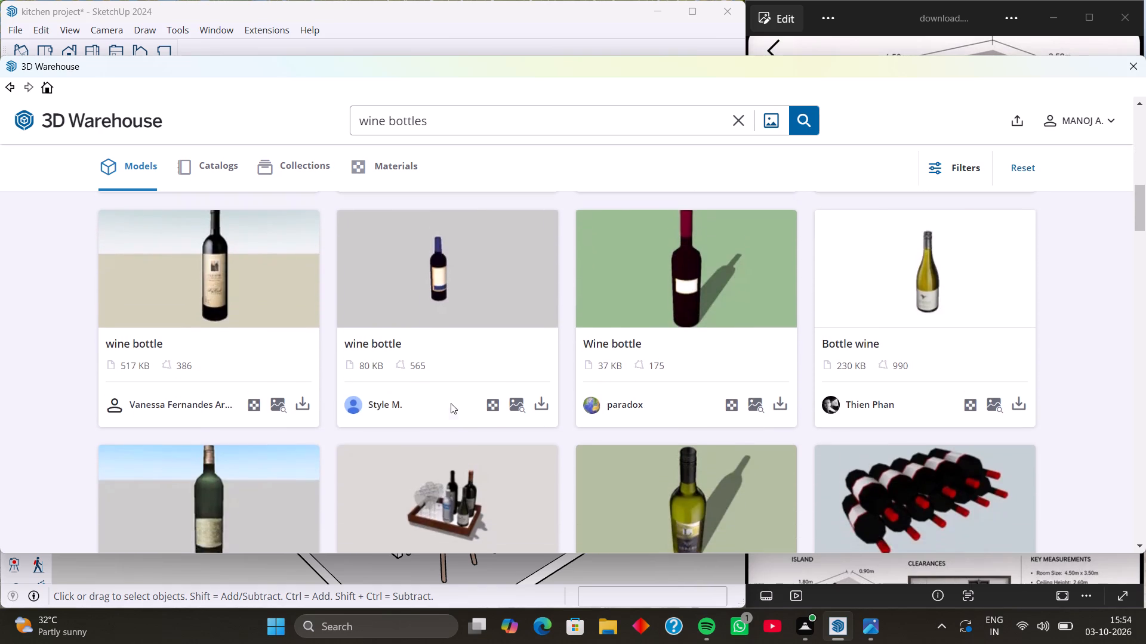
pyautogui.scroll(-3, 451, 403)
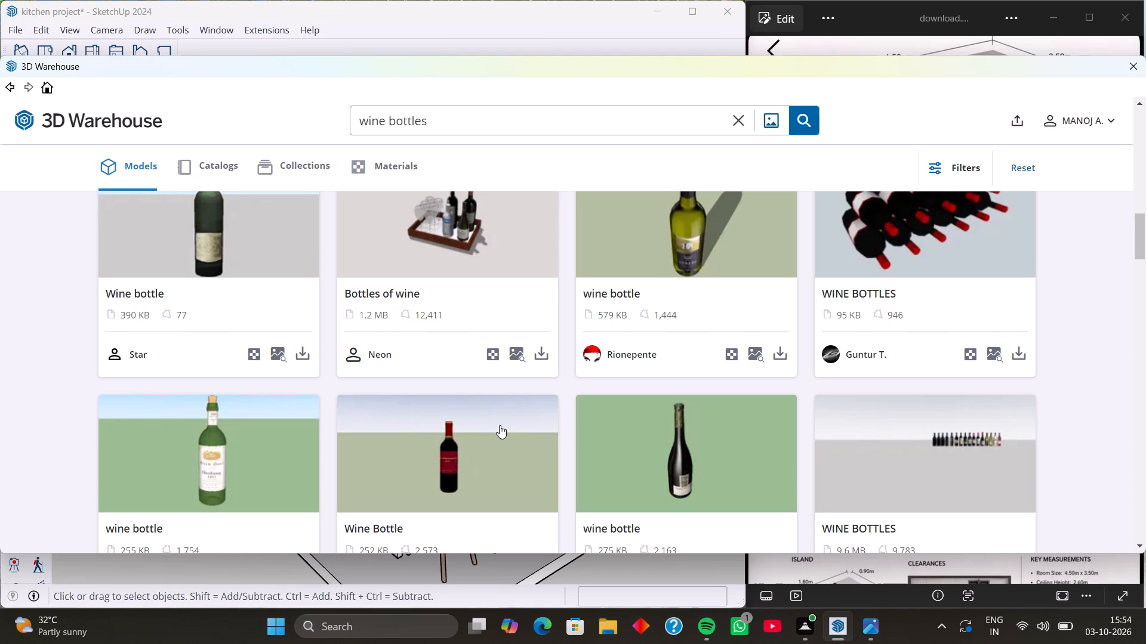
pyautogui.scroll(3, 614, 376)
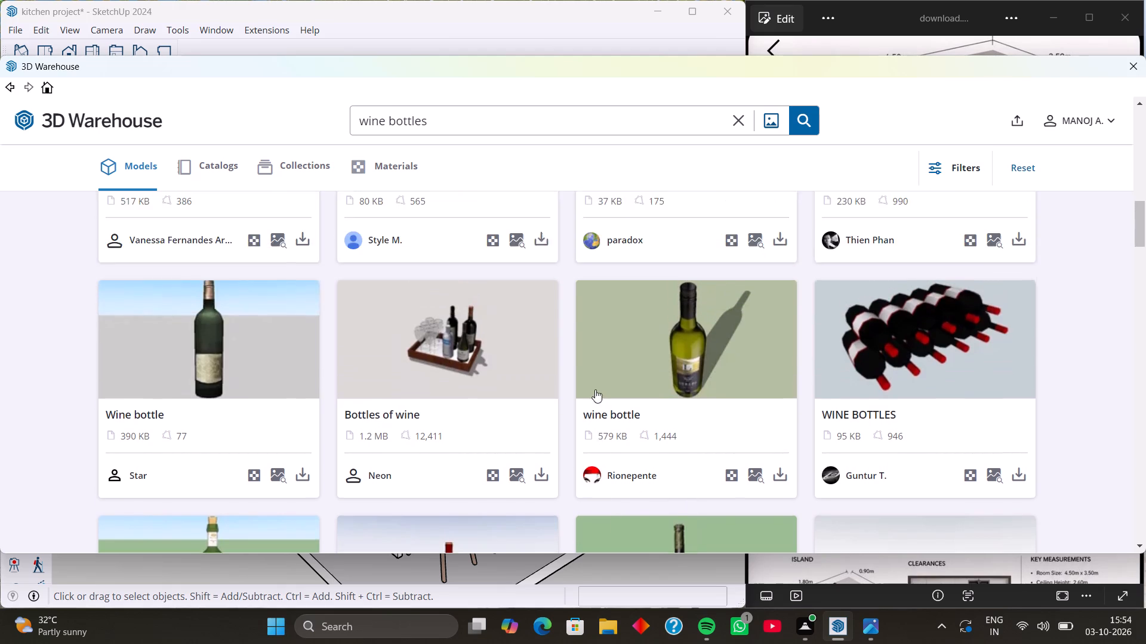
pyautogui.scroll(1, 569, 394)
pyautogui.scroll(-3, 569, 394)
pyautogui.scroll(-3, 519, 408)
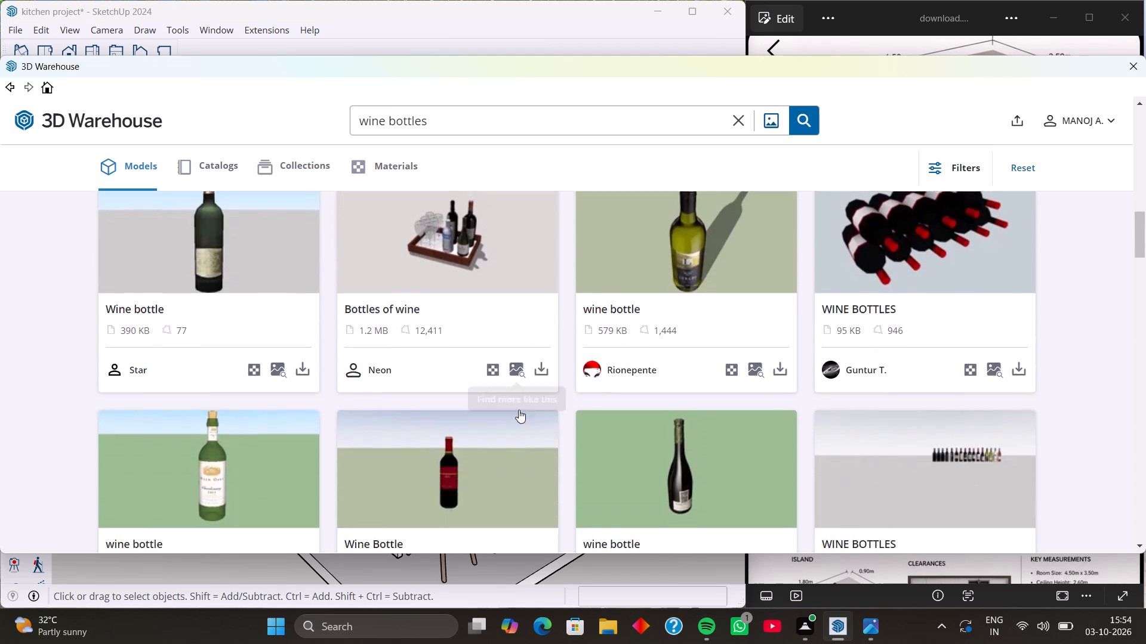
pyautogui.scroll(-3, 464, 440)
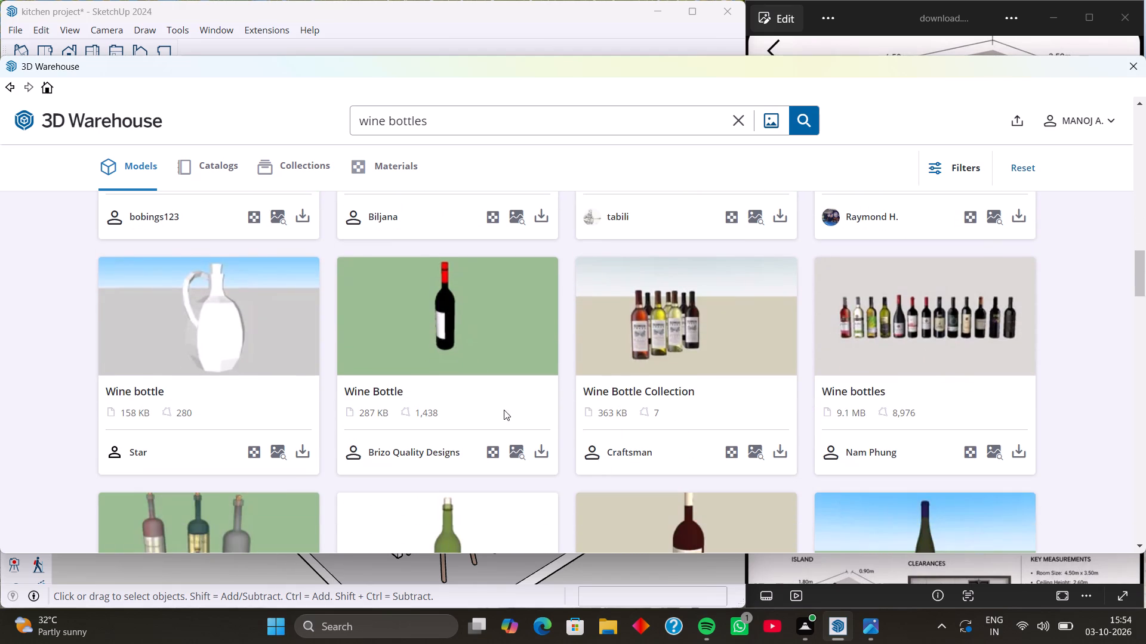
pyautogui.scroll(-2, 458, 412)
pyautogui.scroll(-3, 371, 404)
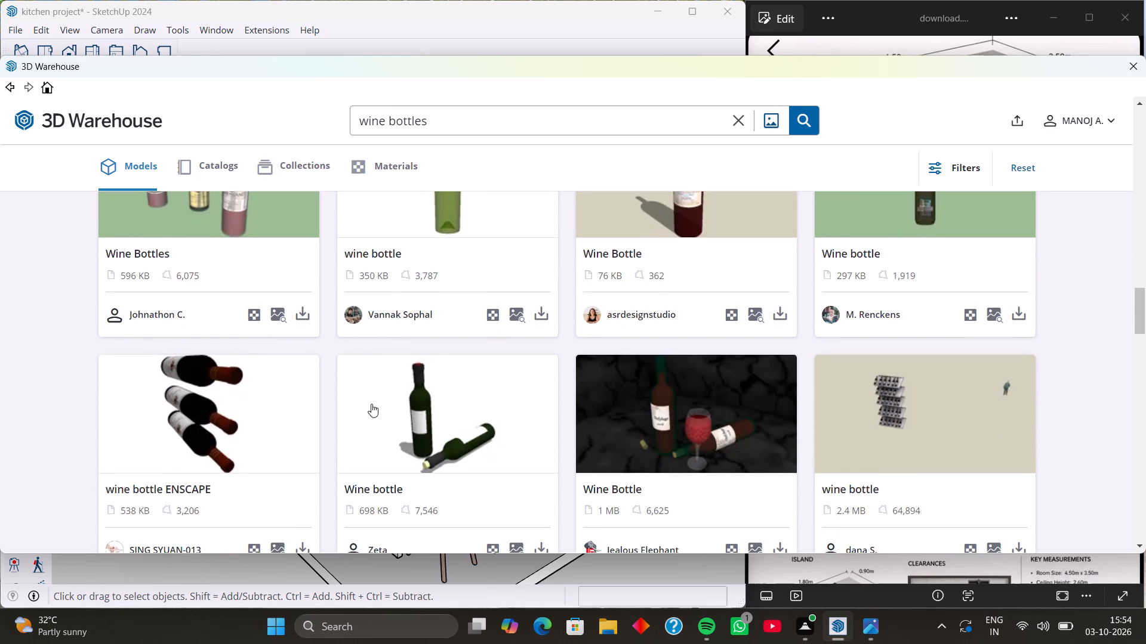
pyautogui.scroll(-2, 412, 386)
pyautogui.scroll(-3, 609, 431)
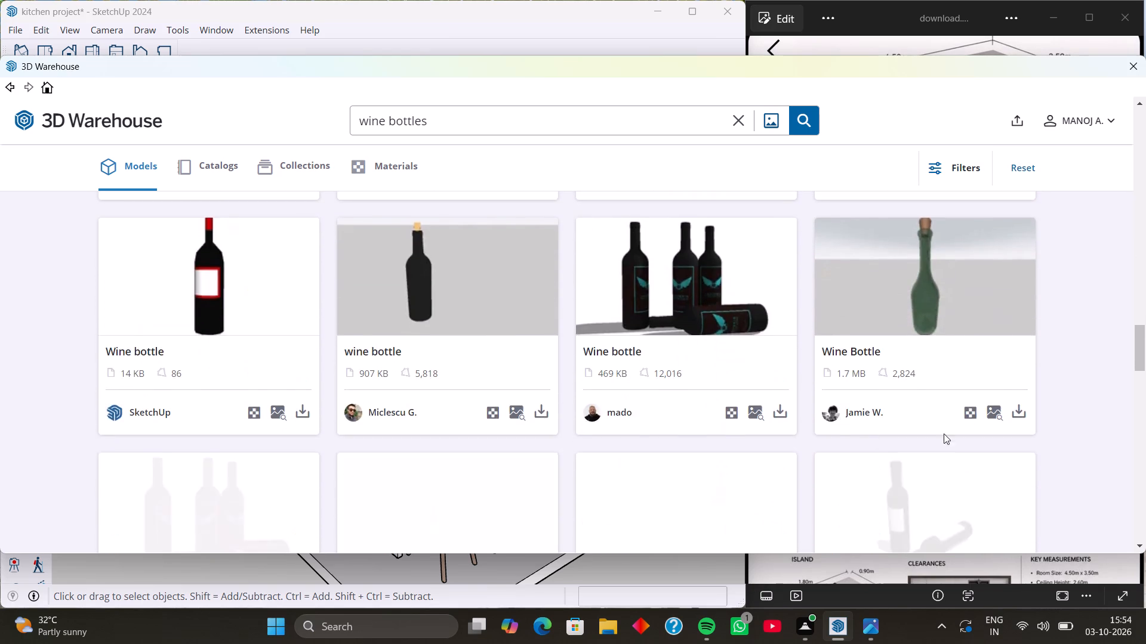
pyautogui.scroll(2, 817, 433)
pyautogui.scroll(-3, 532, 437)
pyautogui.scroll(-1, 574, 394)
pyautogui.scroll(-2, 416, 428)
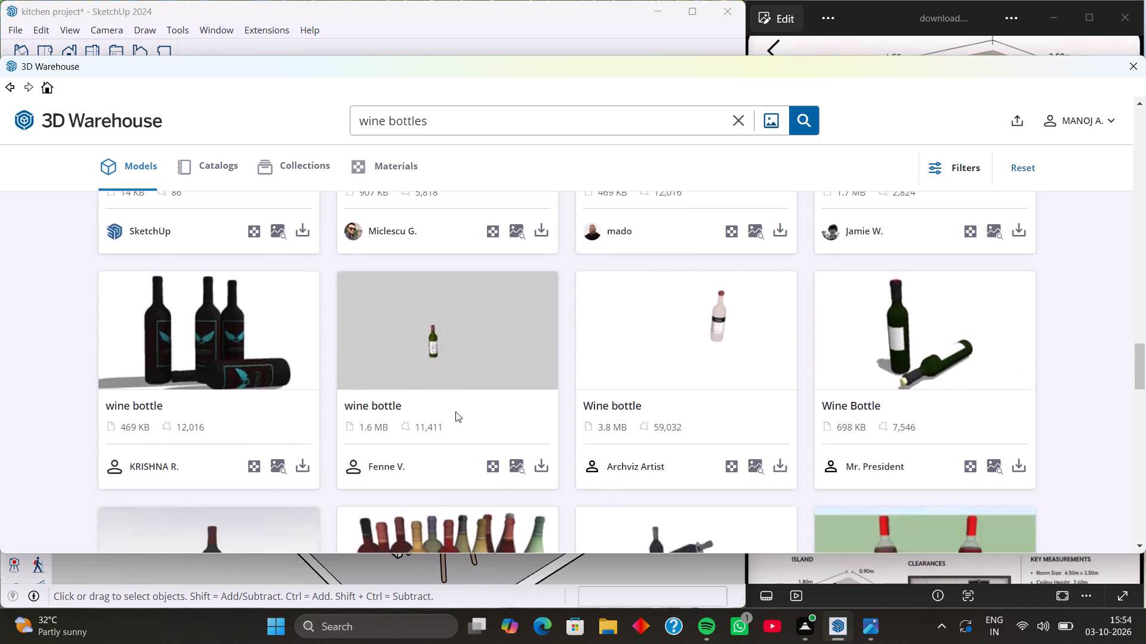
pyautogui.scroll(-2, 455, 411)
pyautogui.scroll(-4, 674, 420)
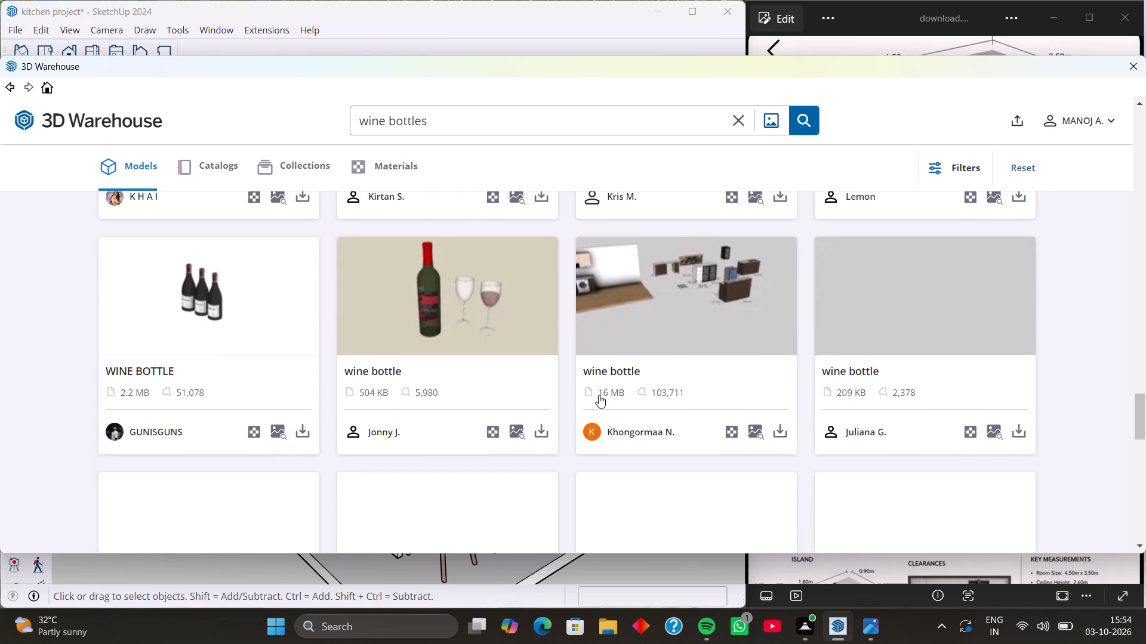
pyautogui.scroll(-3, 777, 438)
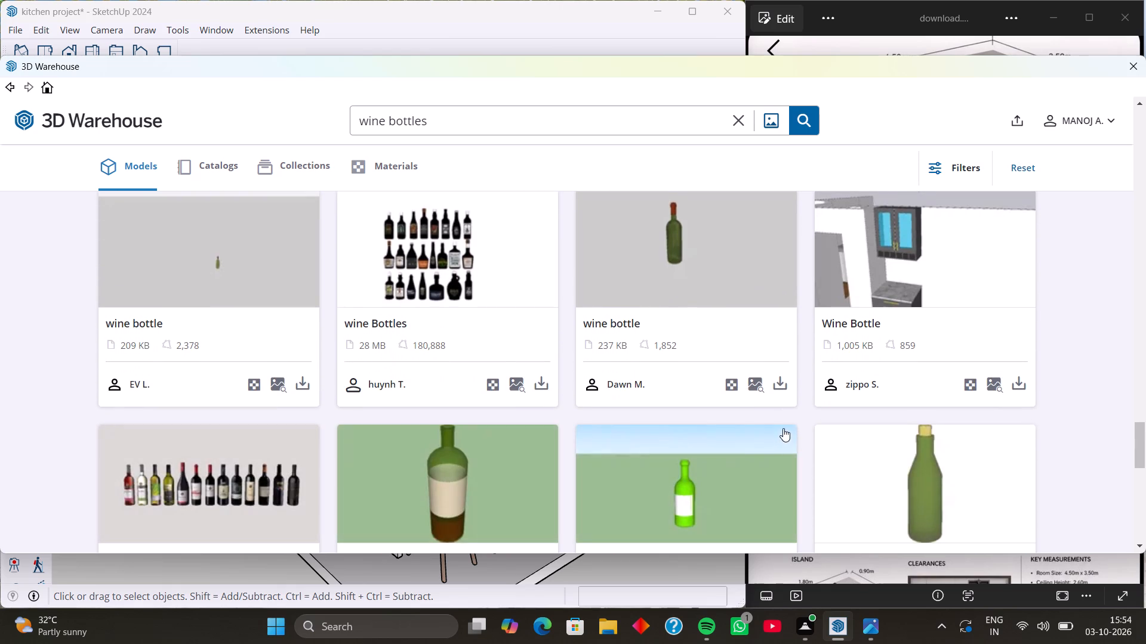
pyautogui.scroll(-7, 750, 440)
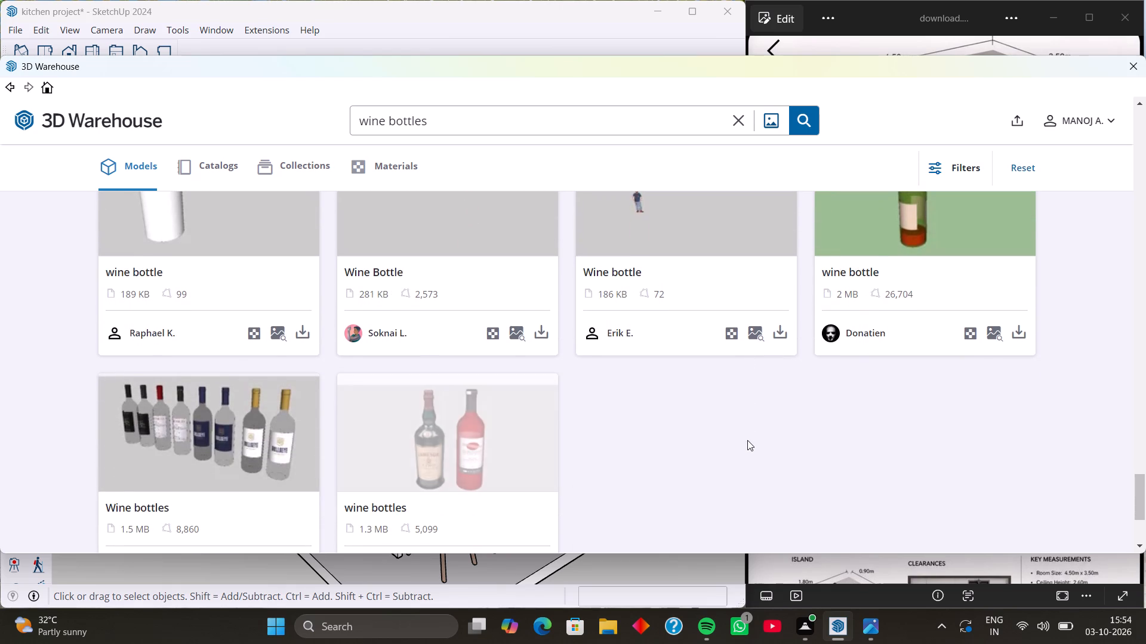
pyautogui.scroll(-1, 747, 440)
# Import the two-bottle "wine bottles" model into the kitchen and place it on the island countertop in front of the tomatoes.
pyautogui.click(544, 494)
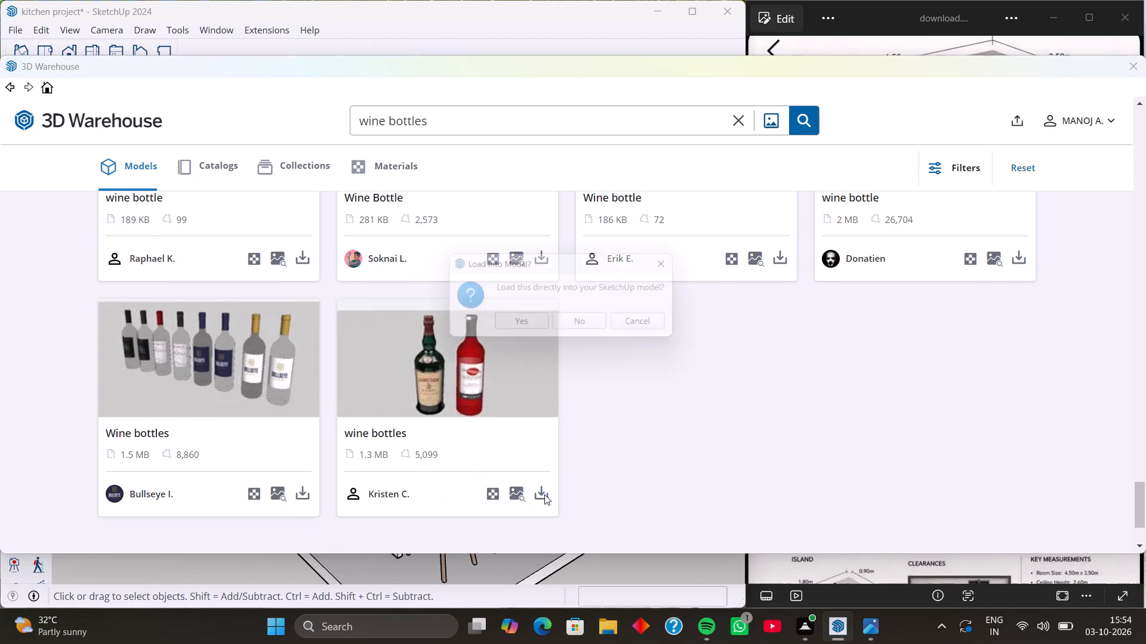
pyautogui.click(531, 322)
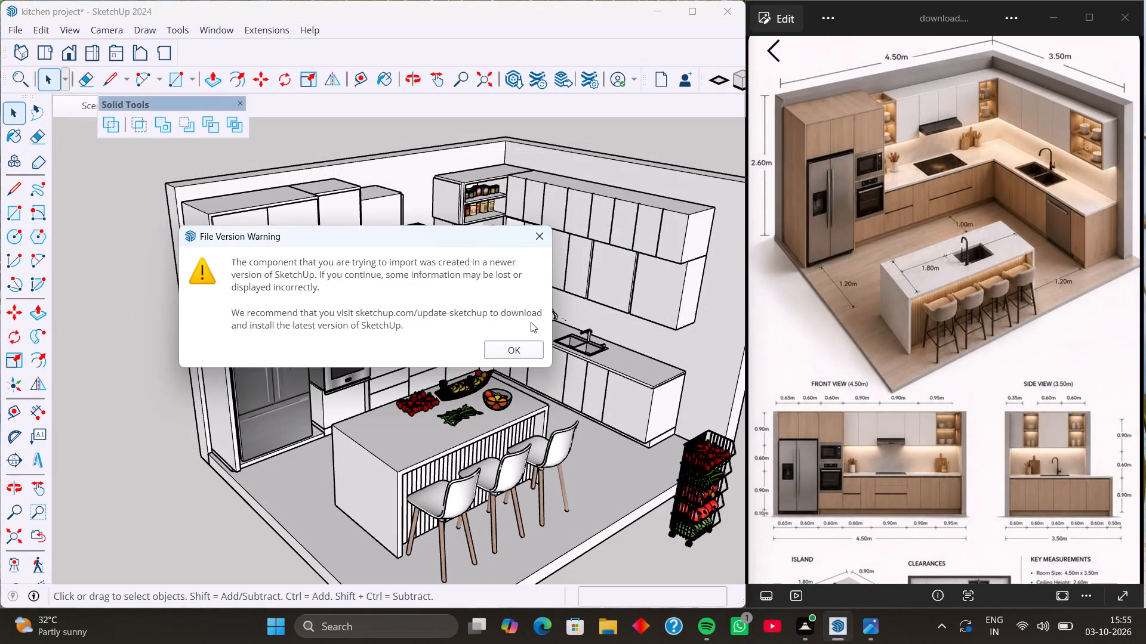
pyautogui.click(530, 348)
pyautogui.scroll(10, 489, 320)
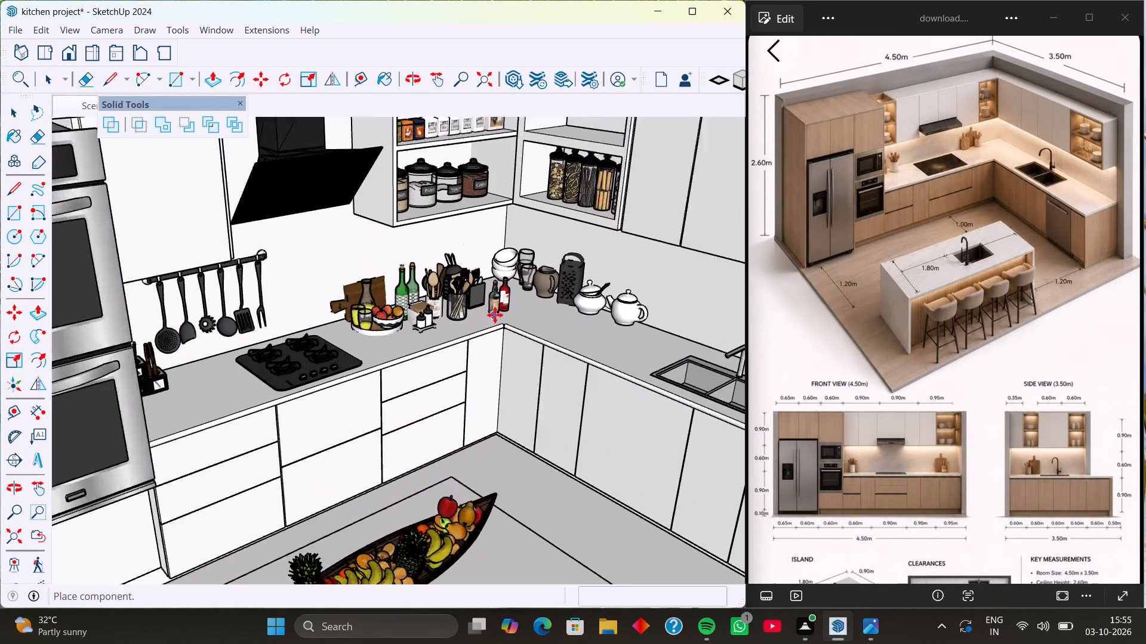
pyautogui.scroll(-9, 468, 376)
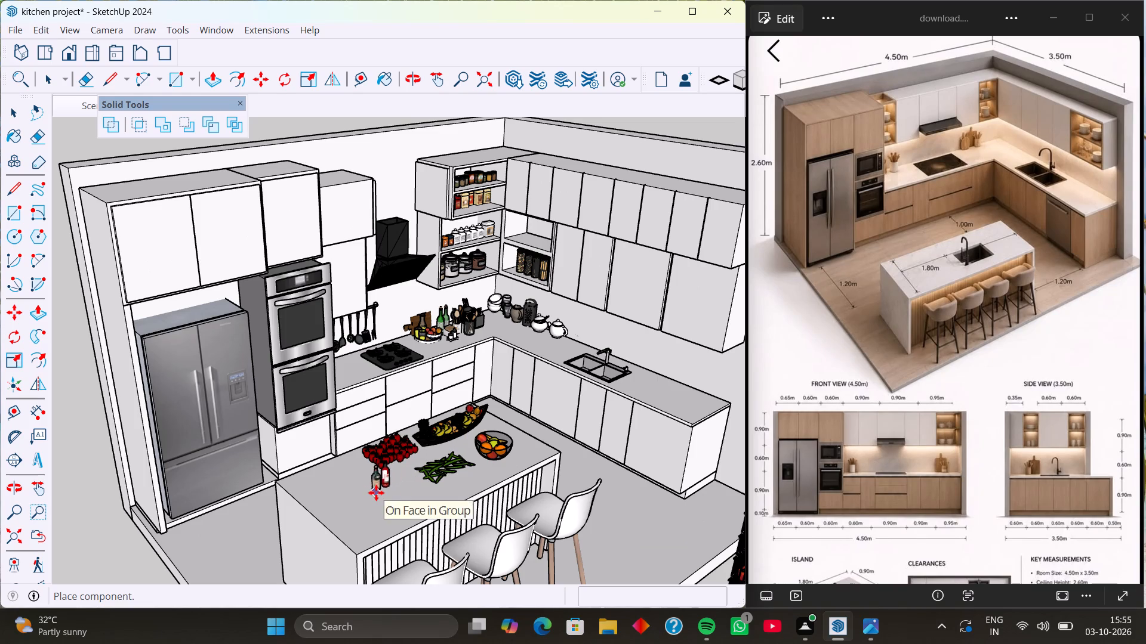
pyautogui.click(376, 493)
pyautogui.scroll(3, 411, 481)
pyautogui.scroll(-4, 411, 481)
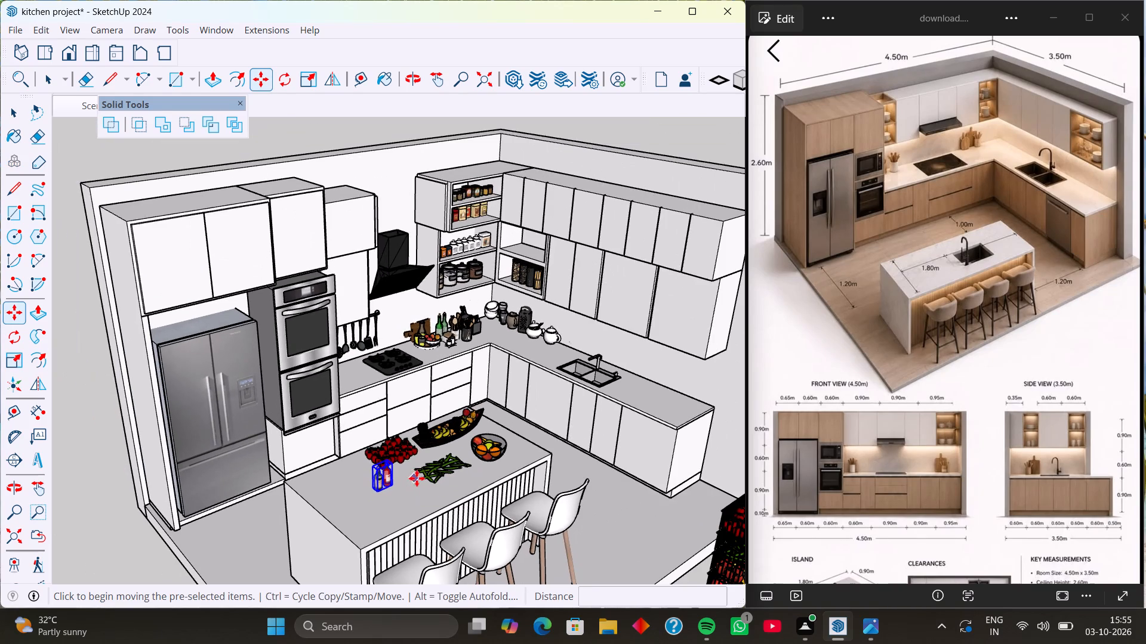
pyautogui.press('Escape')
pyautogui.scroll(-5, 534, 470)
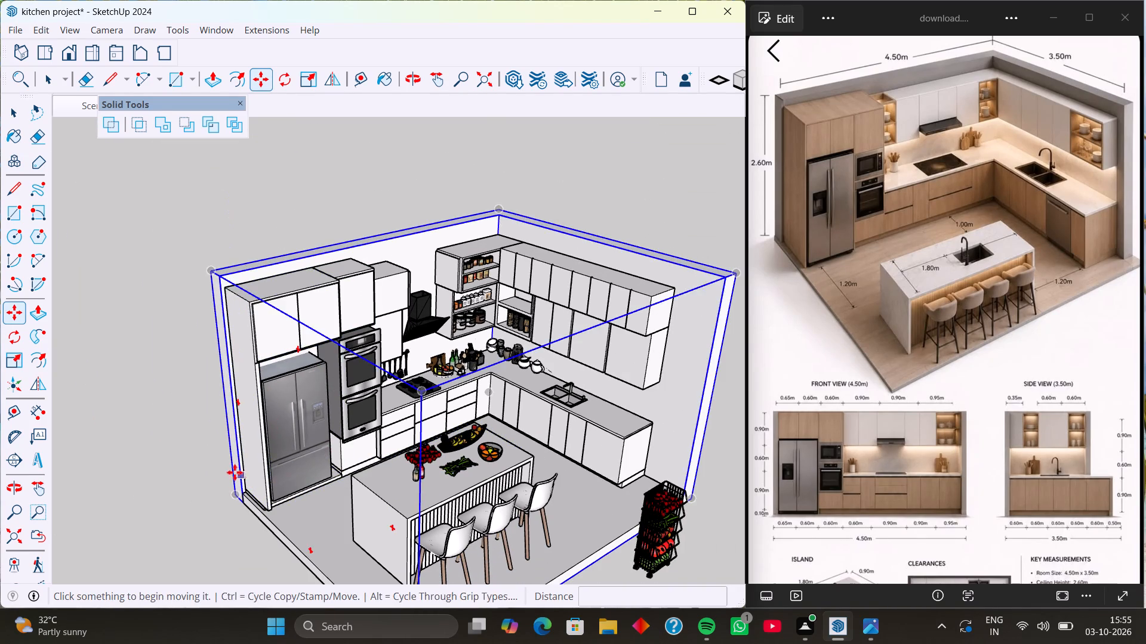
pyautogui.press('space')
pyautogui.click(207, 466)
# Examine the whole kitchen from several overall angles, including the island and the vegetable trolley outside the floor edge.
pyautogui.moveTo(399, 484); pyautogui.dragTo(555, 481, button='middle')
pyautogui.scroll(-1, 524, 463)
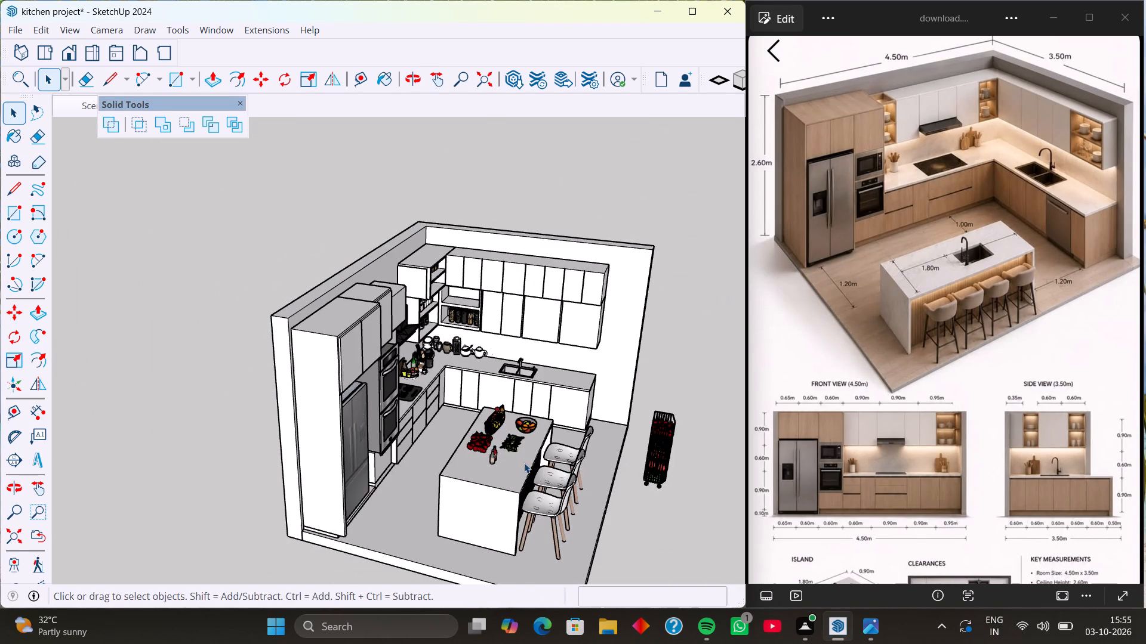
pyautogui.scroll(-1, 524, 463)
pyautogui.moveTo(538, 472); pyautogui.dragTo(526, 405, button='middle')
pyautogui.moveTo(526, 405); pyautogui.dragTo(478, 396, button='middle')
pyautogui.scroll(1, 481, 397)
pyautogui.moveTo(517, 413); pyautogui.dragTo(507, 414, button='middle')
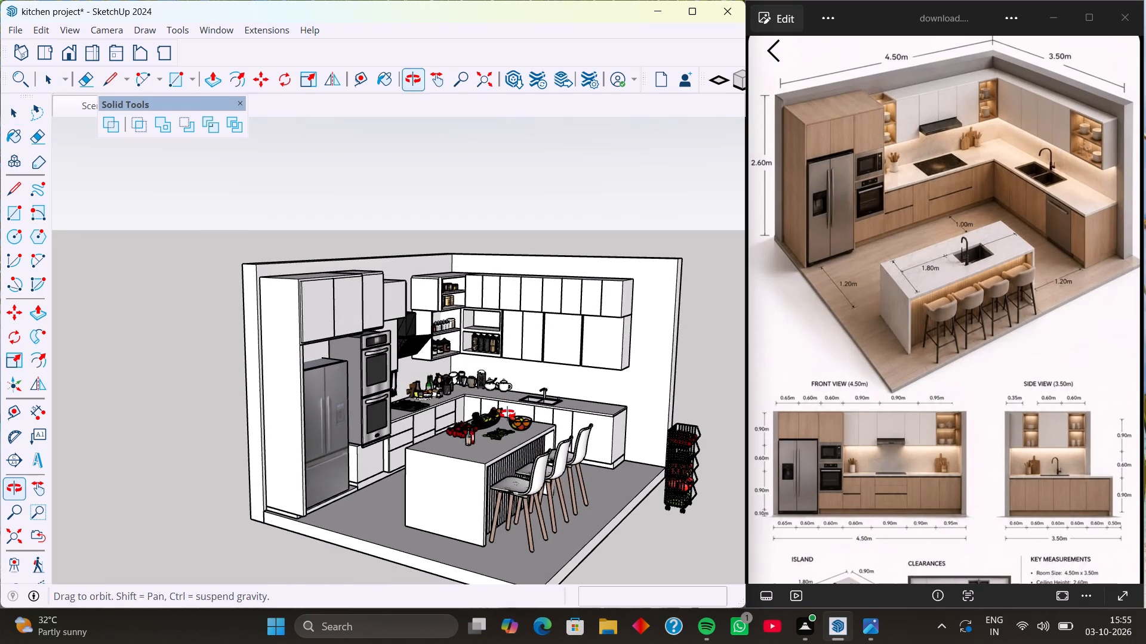
pyautogui.moveTo(507, 414); pyautogui.dragTo(495, 411, button='middle')
pyautogui.moveTo(524, 467); pyautogui.dragTo(483, 471, button='middle')
pyautogui.moveTo(483, 471); pyautogui.dragTo(480, 482, button='middle')
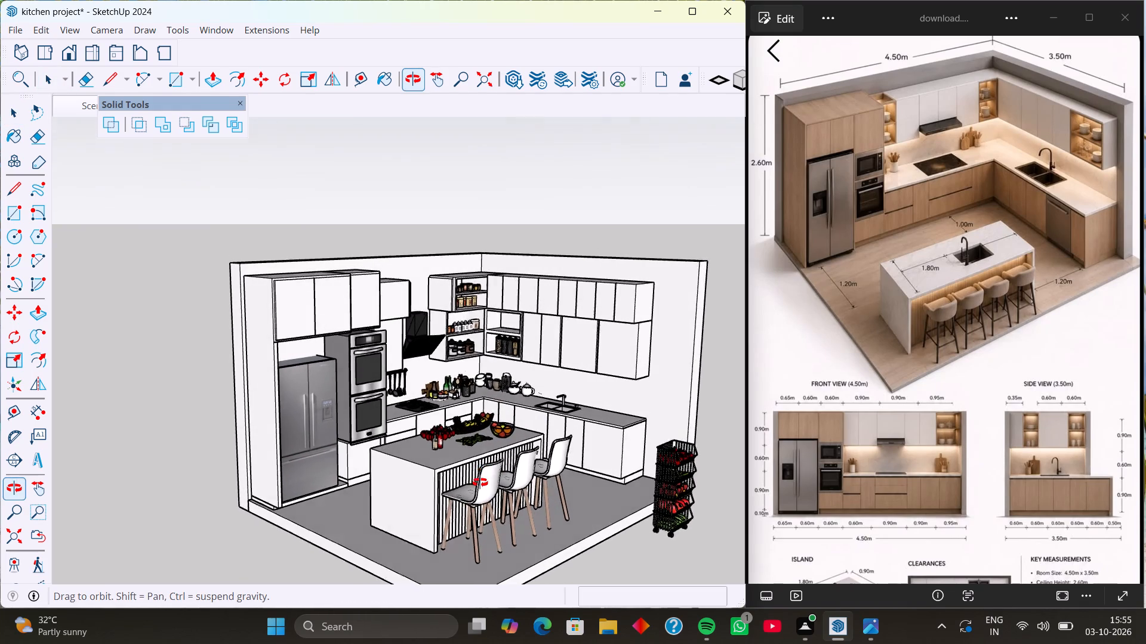
pyautogui.moveTo(480, 482); pyautogui.dragTo(475, 513, button='middle')
pyautogui.scroll(-1, 469, 485)
pyautogui.keyDown('shift'); pyautogui.moveTo(469, 490); pyautogui.dragTo(475, 423, button='middle'); pyautogui.keyUp('shift')
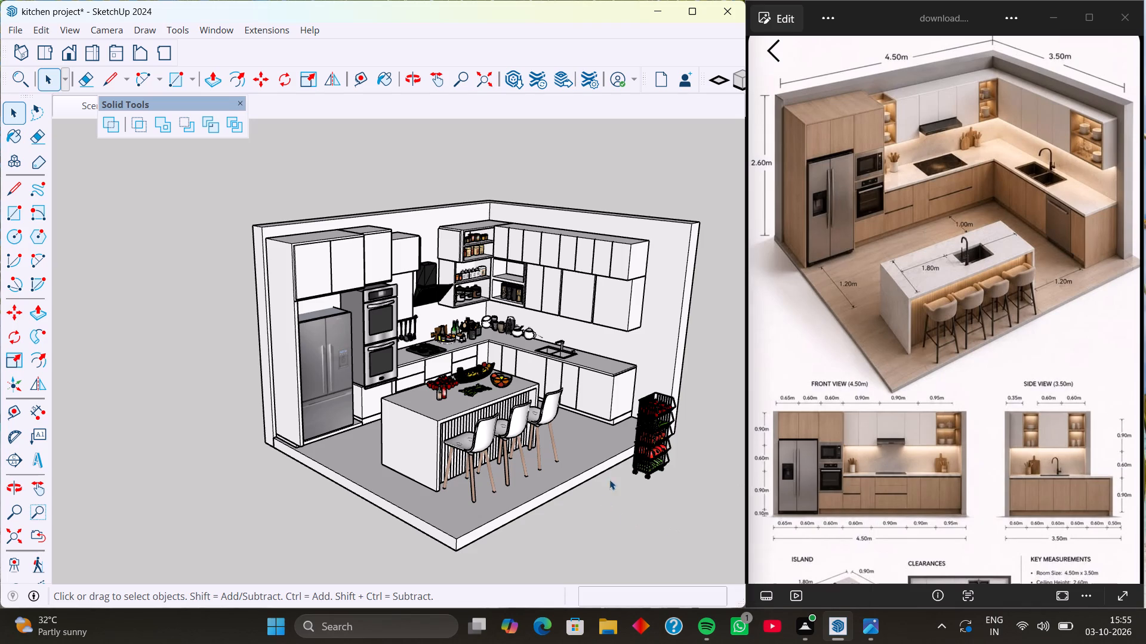
pyautogui.moveTo(687, 467); pyautogui.dragTo(683, 518, button='middle')
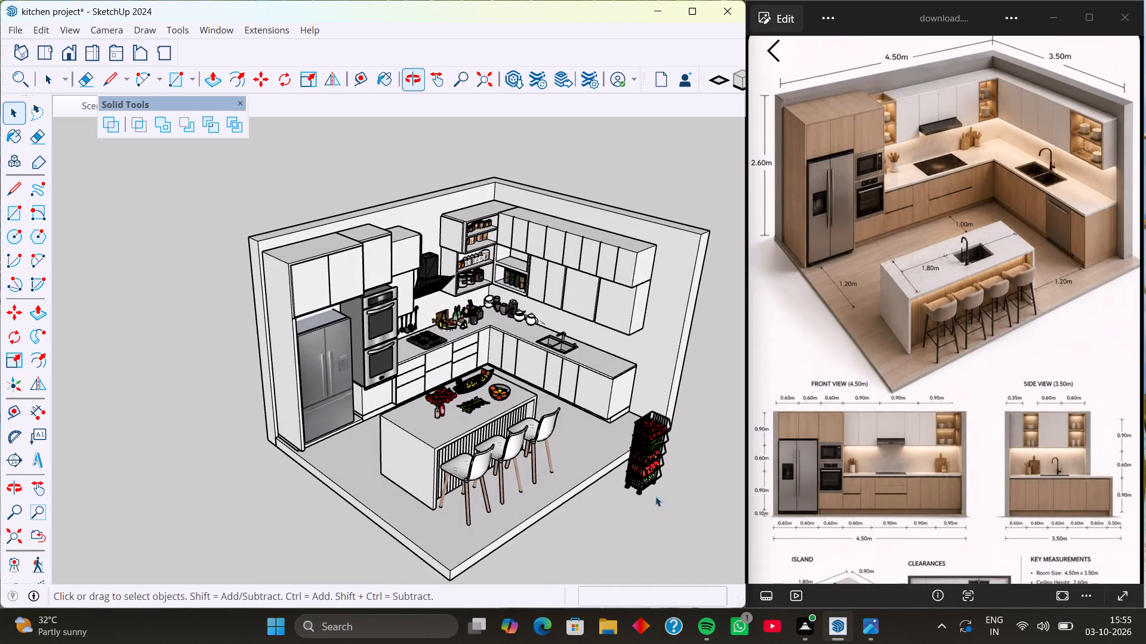
pyautogui.scroll(2, 618, 467)
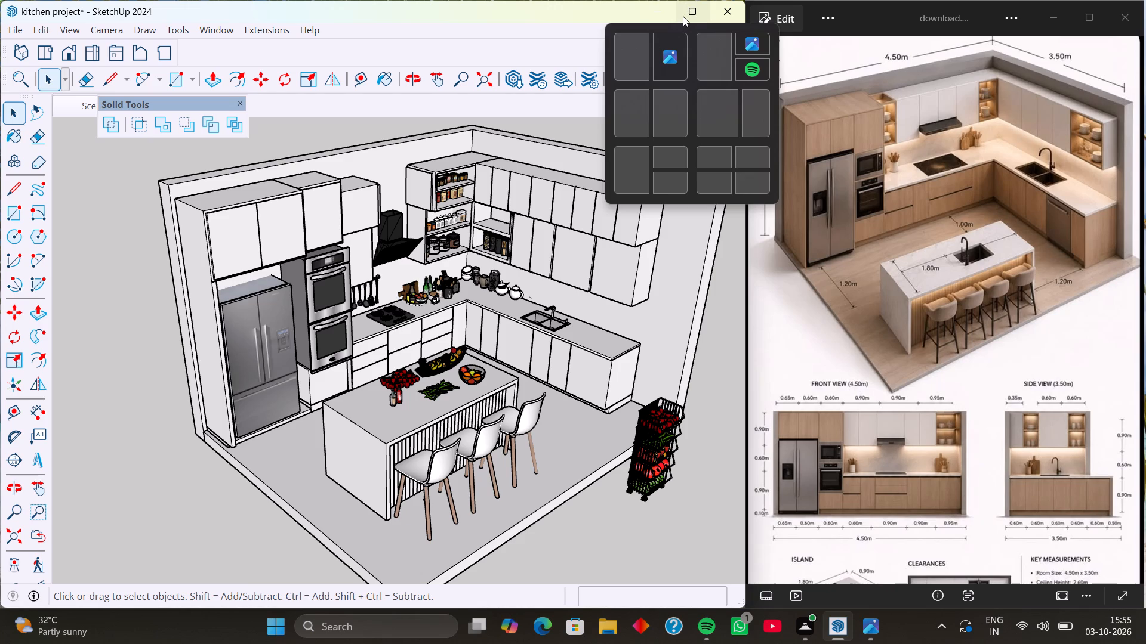
# Move the trolley's top wire basket with its tomatoes about 9' 2" onto the island countertop, over the loose tomatoes.
pyautogui.click(661, 420)
pyautogui.moveTo(664, 429); pyautogui.dragTo(629, 423, button='middle')
pyautogui.scroll(14, 653, 446)
pyautogui.moveTo(642, 457); pyautogui.dragTo(623, 453, button='middle')
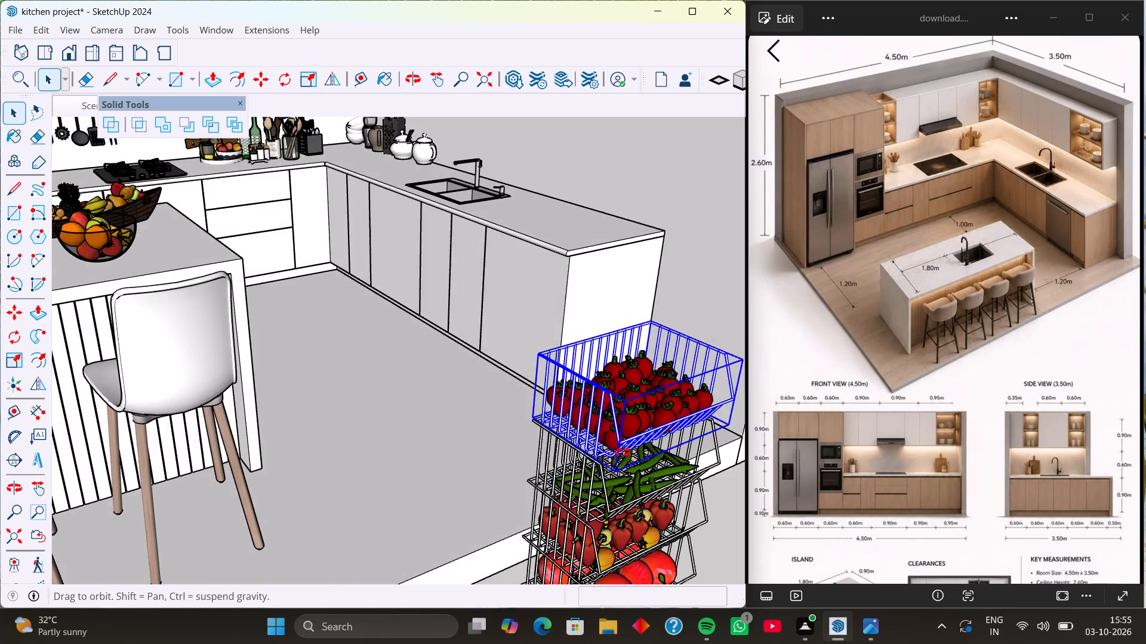
pyautogui.moveTo(623, 453); pyautogui.dragTo(609, 450, button='middle')
pyautogui.keyDown('shift'); pyautogui.click(646, 412); pyautogui.keyUp('shift')
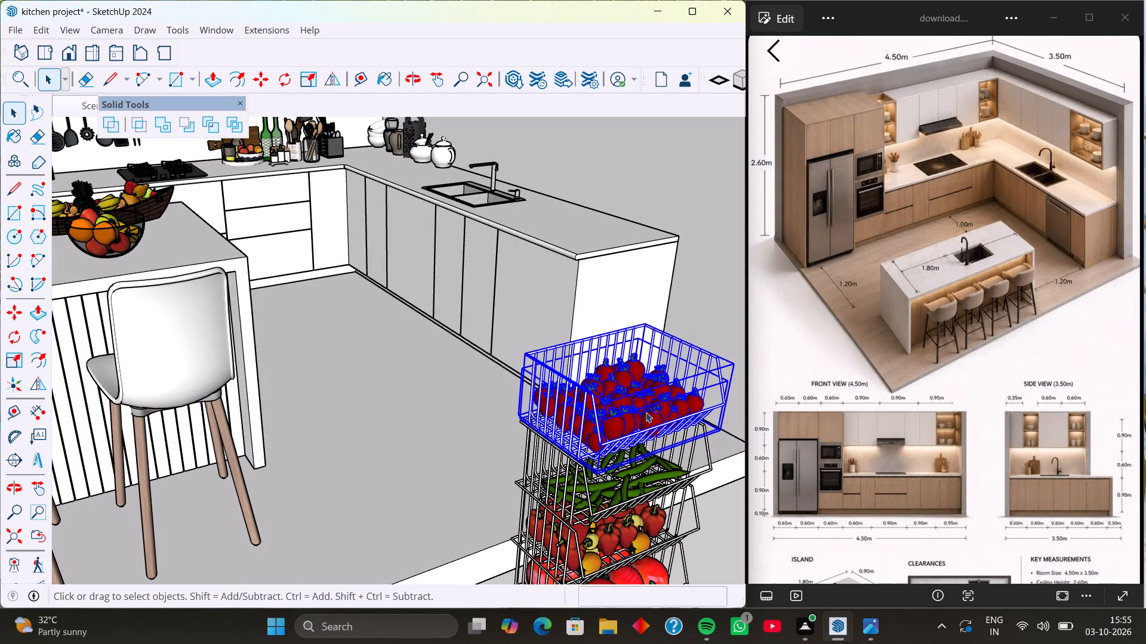
pyautogui.press('m')
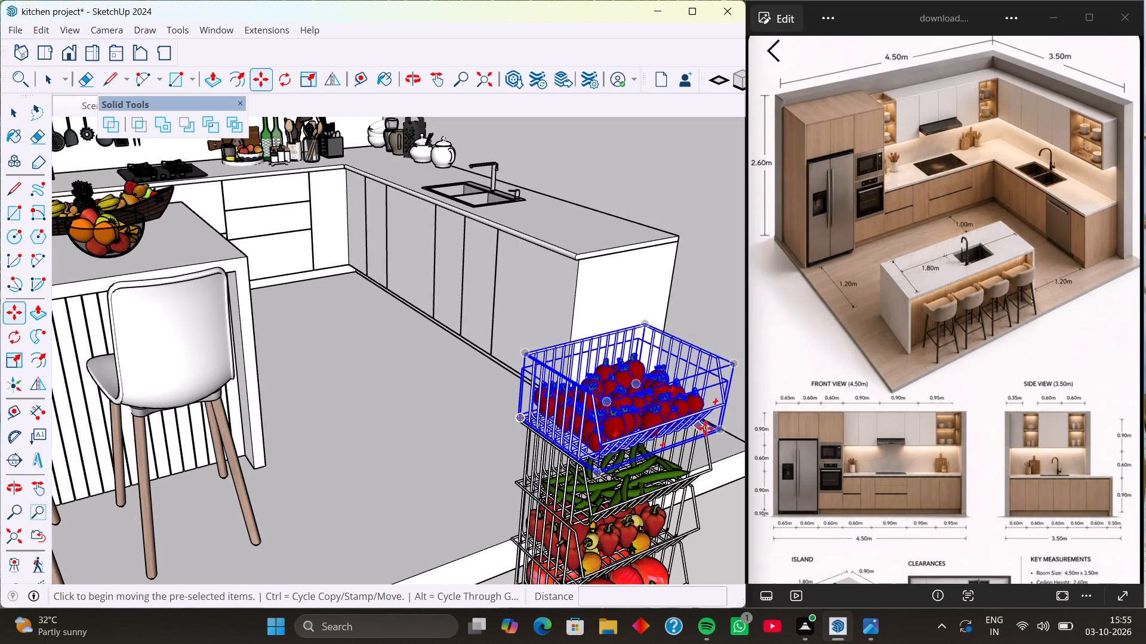
pyautogui.click(721, 435)
pyautogui.scroll(-4, 421, 358)
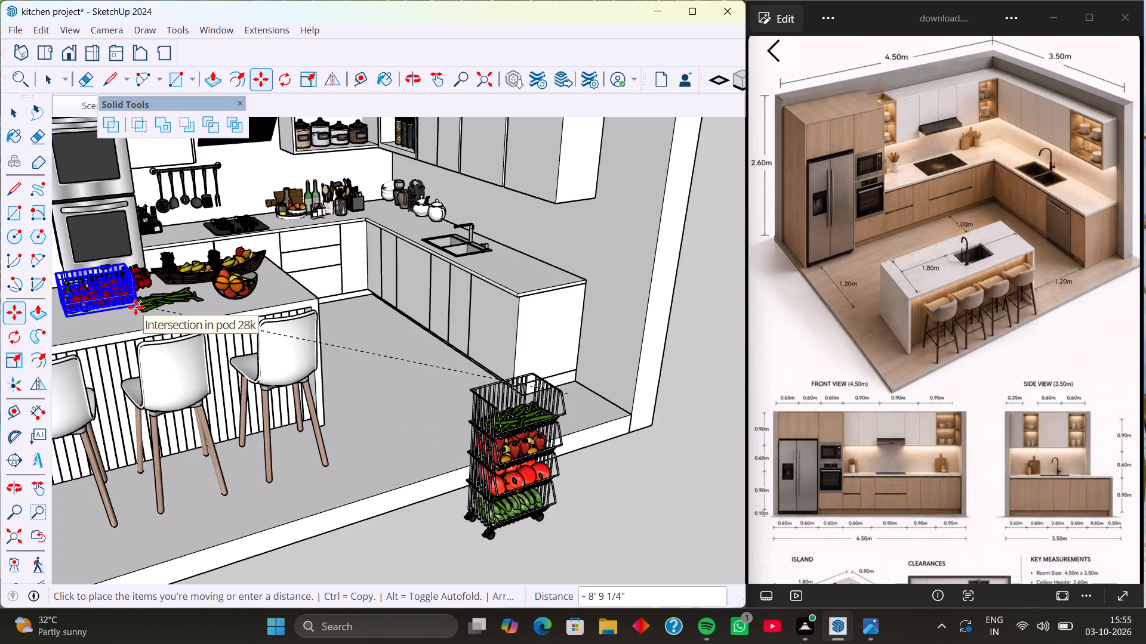
pyautogui.moveTo(135, 307); pyautogui.dragTo(245, 368, button='middle')
pyautogui.scroll(13, 258, 355)
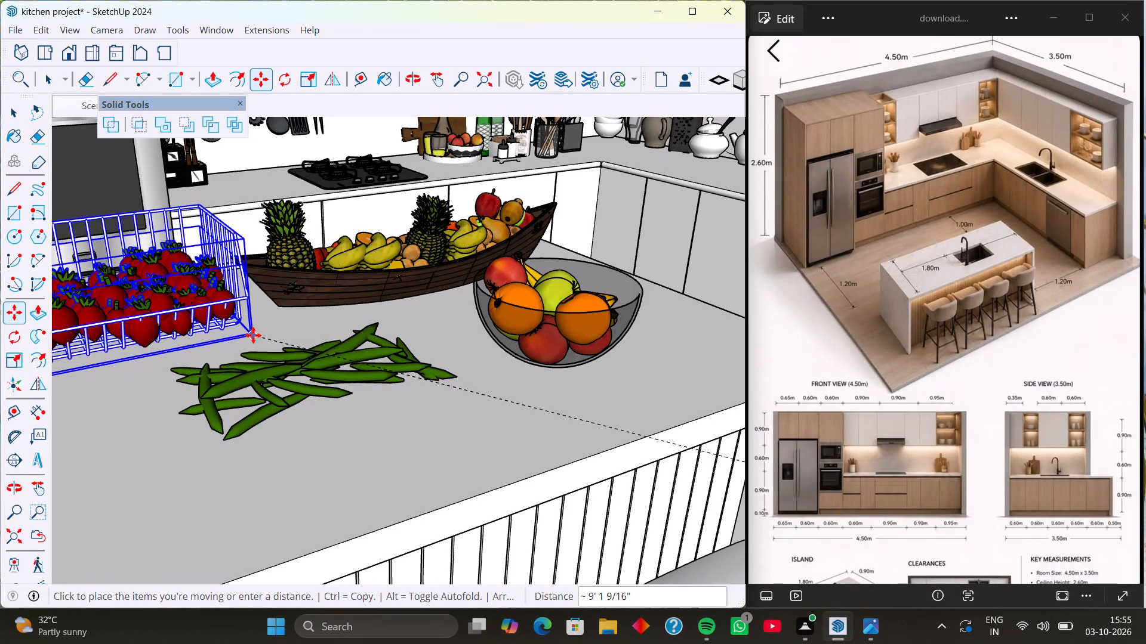
pyautogui.click(253, 333)
pyautogui.scroll(-13, 241, 298)
pyautogui.moveTo(254, 308); pyautogui.dragTo(353, 318, button='middle')
pyautogui.moveTo(270, 335); pyautogui.dragTo(422, 349, button='middle')
pyautogui.moveTo(288, 385); pyautogui.dragTo(401, 395, button='middle')
pyautogui.moveTo(285, 411); pyautogui.dragTo(400, 385, button='middle')
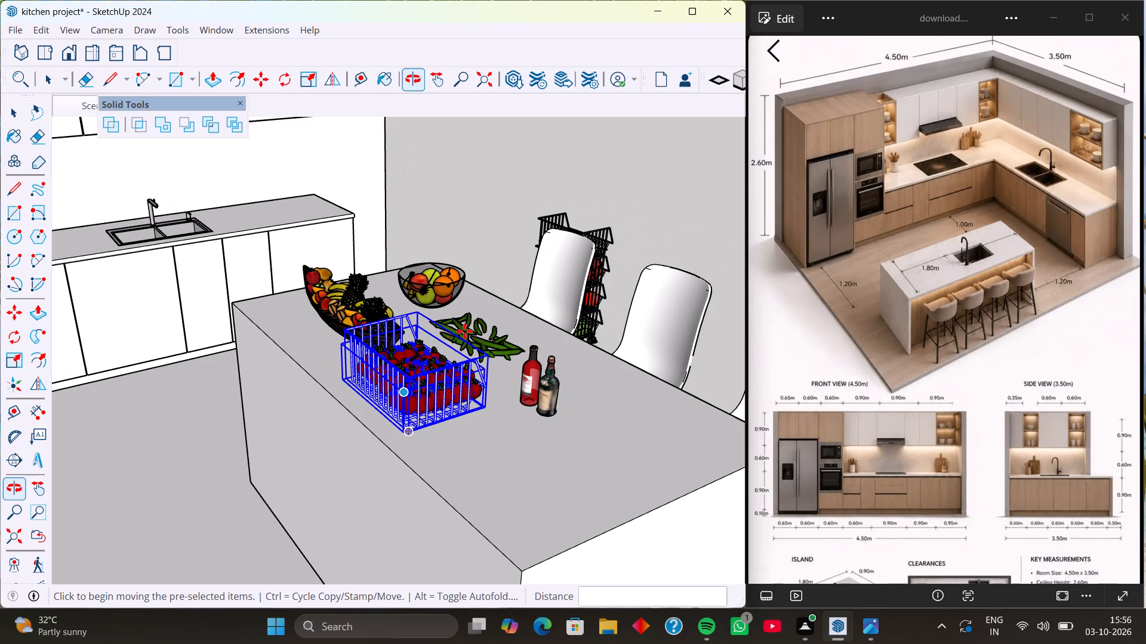
pyautogui.press('space')
pyautogui.click(500, 269)
# Examine the island's food arrangement, the rest of the kitchen and the remaining trolley baskets from several angles.
pyautogui.moveTo(438, 390); pyautogui.dragTo(281, 417, button='middle')
pyautogui.scroll(8, 334, 383)
pyautogui.moveTo(377, 410); pyautogui.dragTo(362, 353, button='middle')
pyautogui.scroll(-5, 362, 353)
pyautogui.moveTo(370, 382); pyautogui.dragTo(286, 388, button='middle')
pyautogui.scroll(-2, 303, 390)
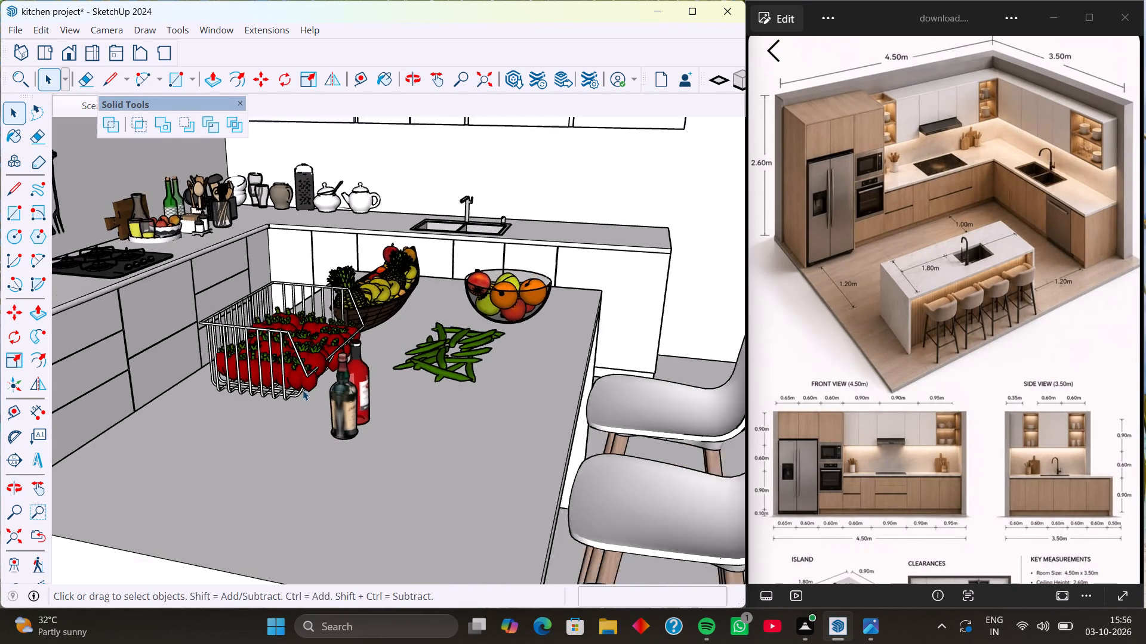
pyautogui.scroll(-2, 303, 390)
pyautogui.moveTo(417, 428); pyautogui.dragTo(247, 442, button='middle')
pyautogui.scroll(-12, 377, 452)
pyautogui.moveTo(483, 519); pyautogui.dragTo(448, 501, button='middle')
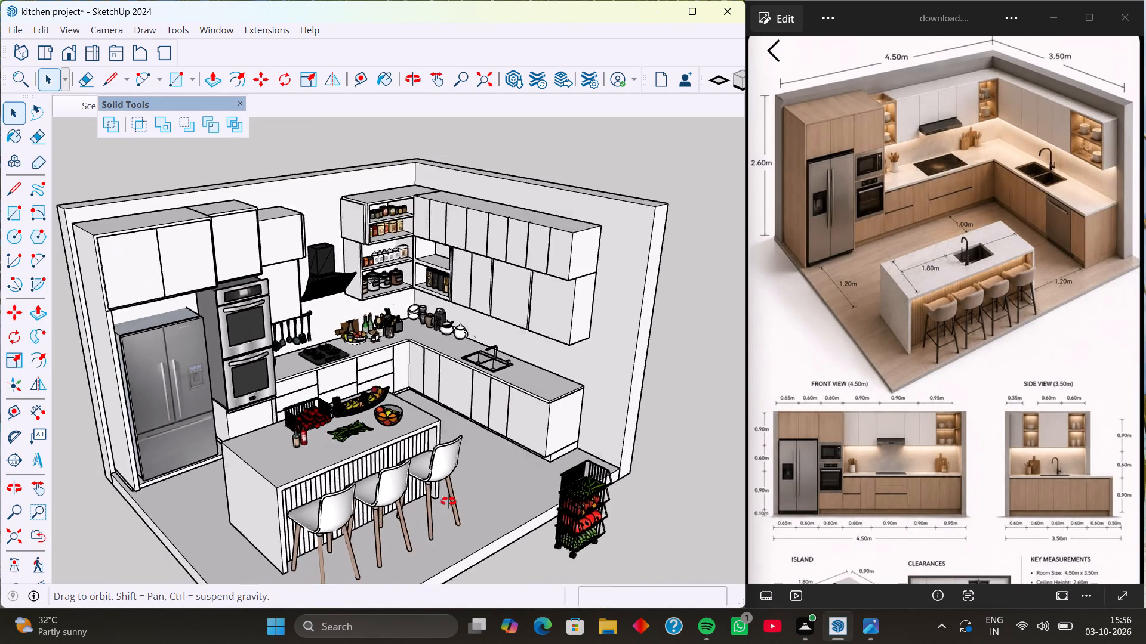
pyautogui.moveTo(448, 501); pyautogui.dragTo(420, 412, button='middle')
pyautogui.scroll(4, 567, 519)
pyautogui.moveTo(564, 454); pyautogui.dragTo(490, 556, button='middle')
pyautogui.scroll(1, 492, 533)
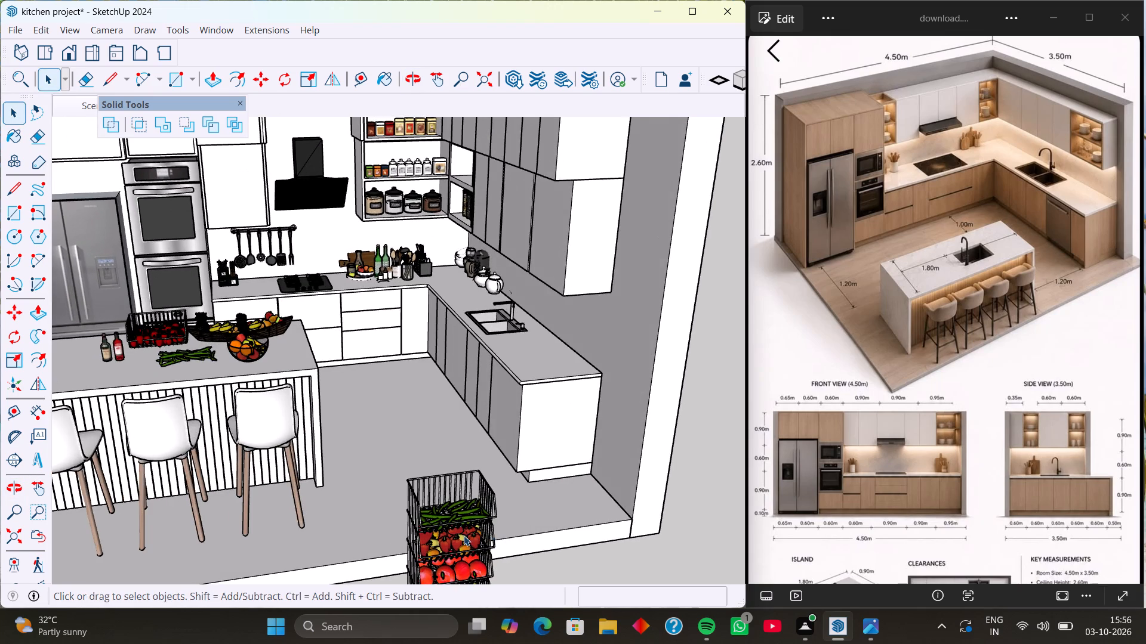
pyautogui.keyDown('shift'); pyautogui.moveTo(464, 535); pyautogui.dragTo(494, 404, button='middle'); pyautogui.keyUp('shift')
pyautogui.moveTo(504, 428); pyautogui.dragTo(495, 473, button='middle')
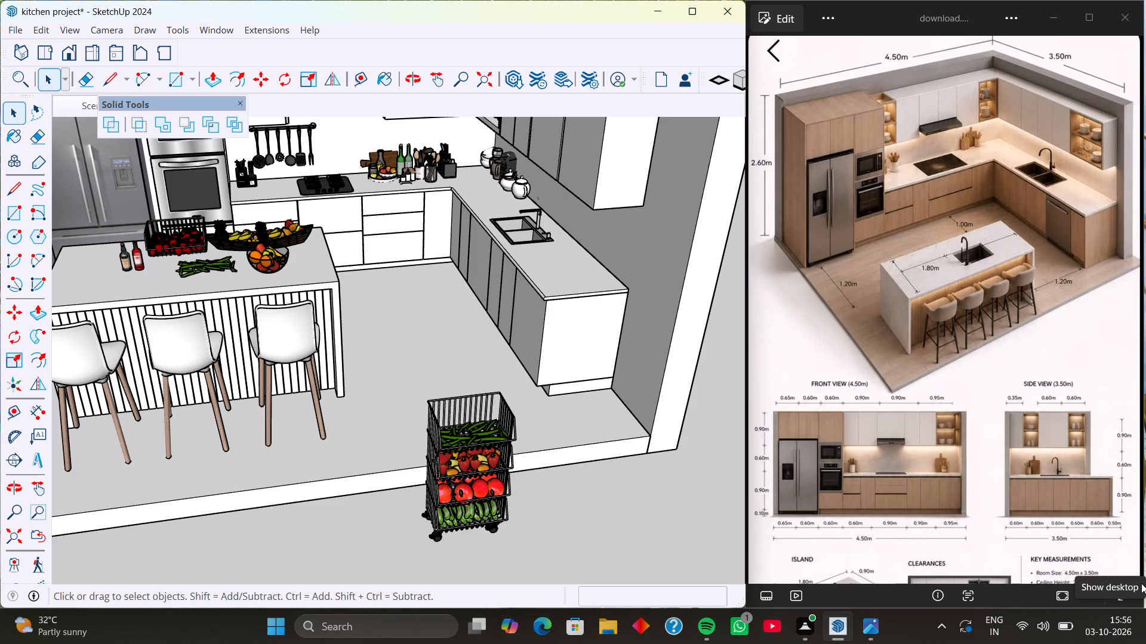
pyautogui.scroll(-12, 426, 320)
pyautogui.moveTo(443, 326); pyautogui.dragTo(525, 333, button='middle')
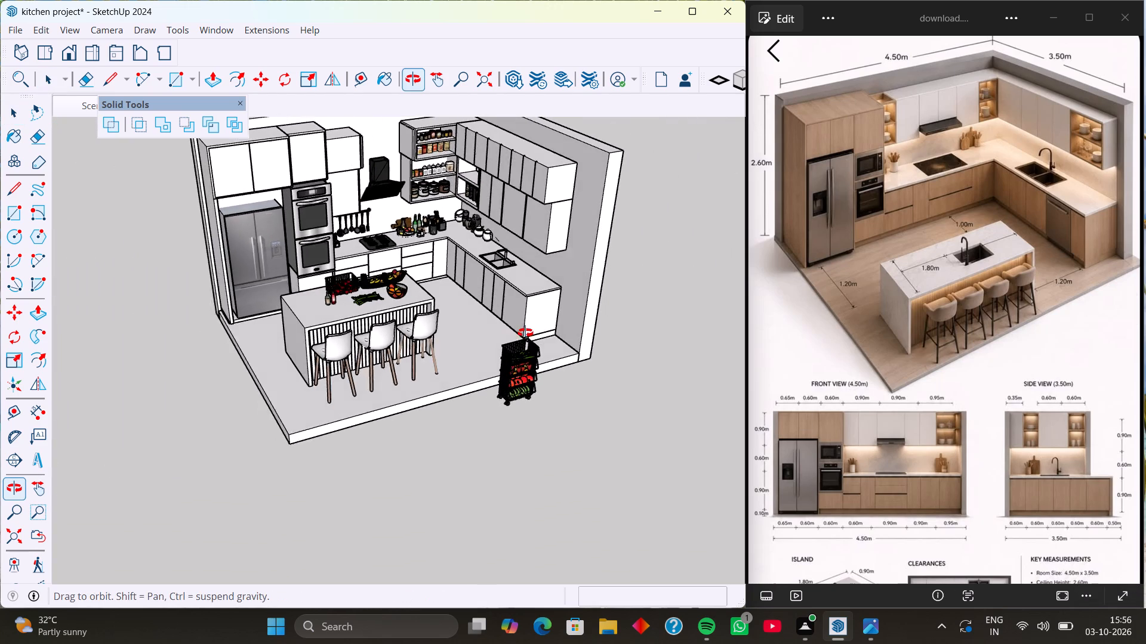
pyautogui.moveTo(525, 333); pyautogui.dragTo(528, 333, button='middle')
pyautogui.moveTo(436, 327); pyautogui.dragTo(472, 420, button='middle')
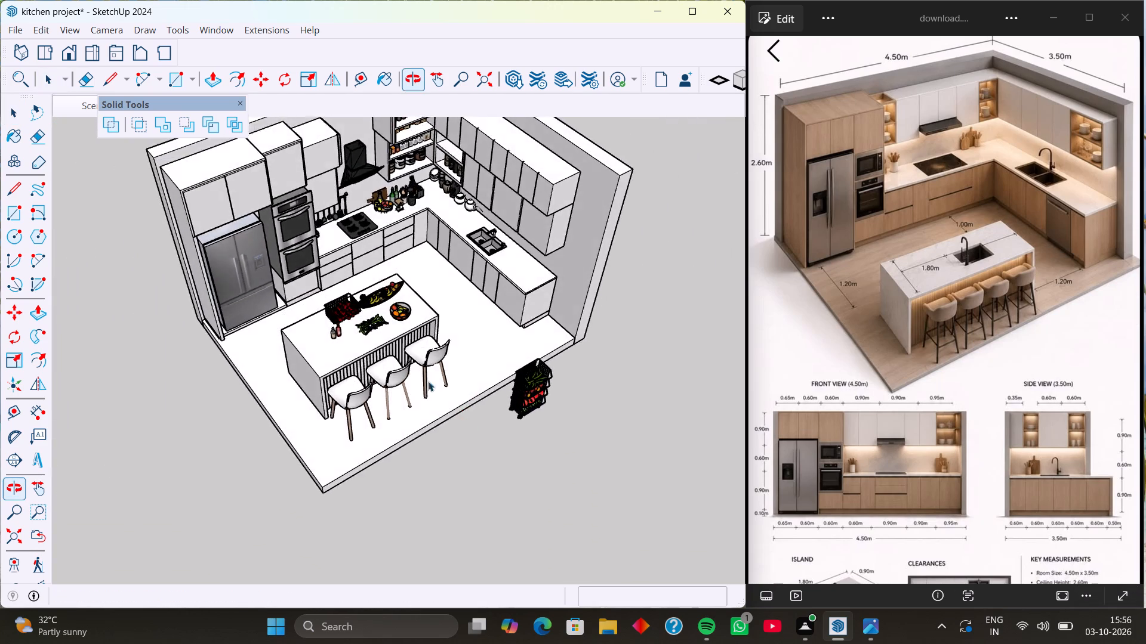
pyautogui.scroll(8, 359, 346)
pyautogui.moveTo(332, 325); pyautogui.dragTo(311, 278, button='middle')
pyautogui.moveTo(399, 318); pyautogui.dragTo(322, 301, button='middle')
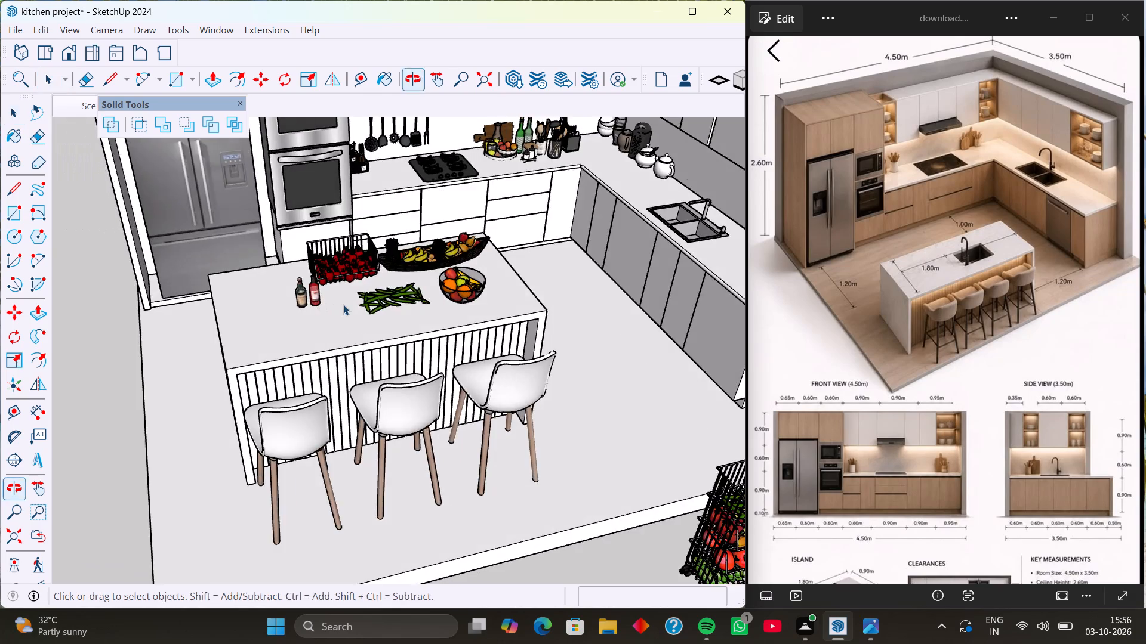
# Move the trolley's uppermost remaining basket with its green beans about 7' 8" onto the island, over the loose green beans.
pyautogui.scroll(-7, 343, 305)
pyautogui.scroll(4, 534, 426)
pyautogui.moveTo(534, 426); pyautogui.dragTo(509, 371, button='middle')
pyautogui.scroll(6, 547, 361)
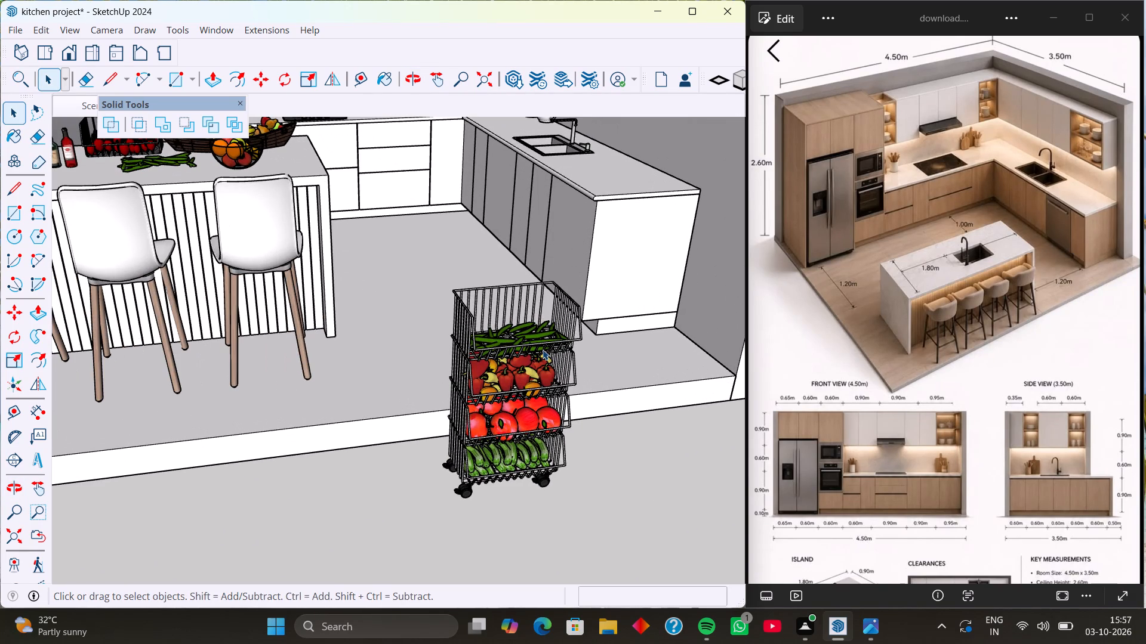
pyautogui.click(543, 349)
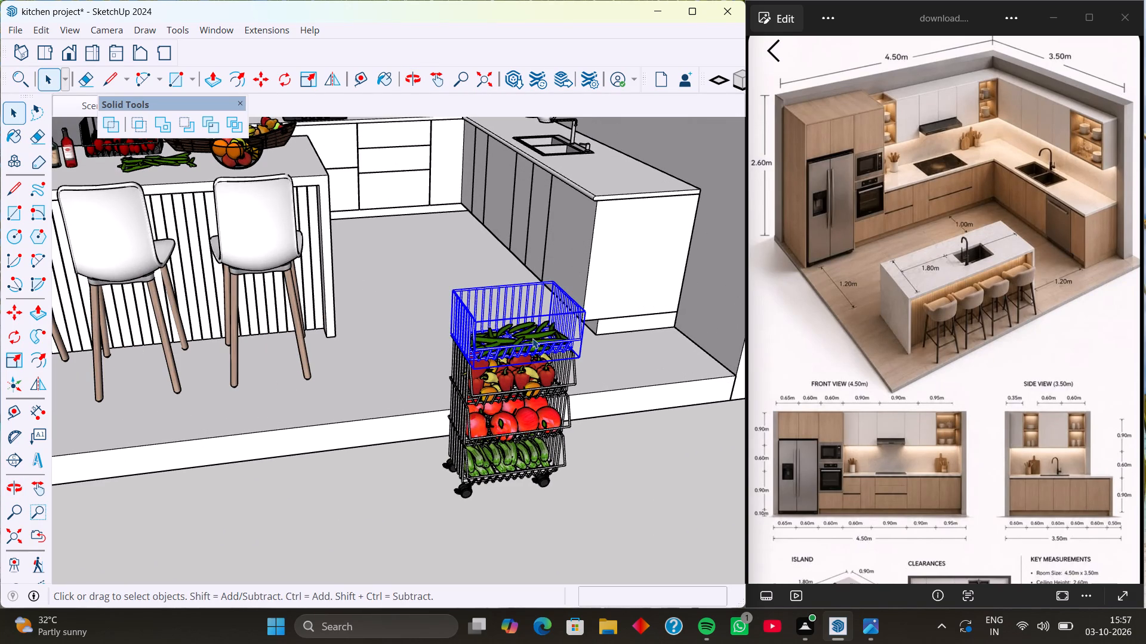
pyautogui.keyDown('shift'); pyautogui.click(532, 338); pyautogui.keyUp('shift')
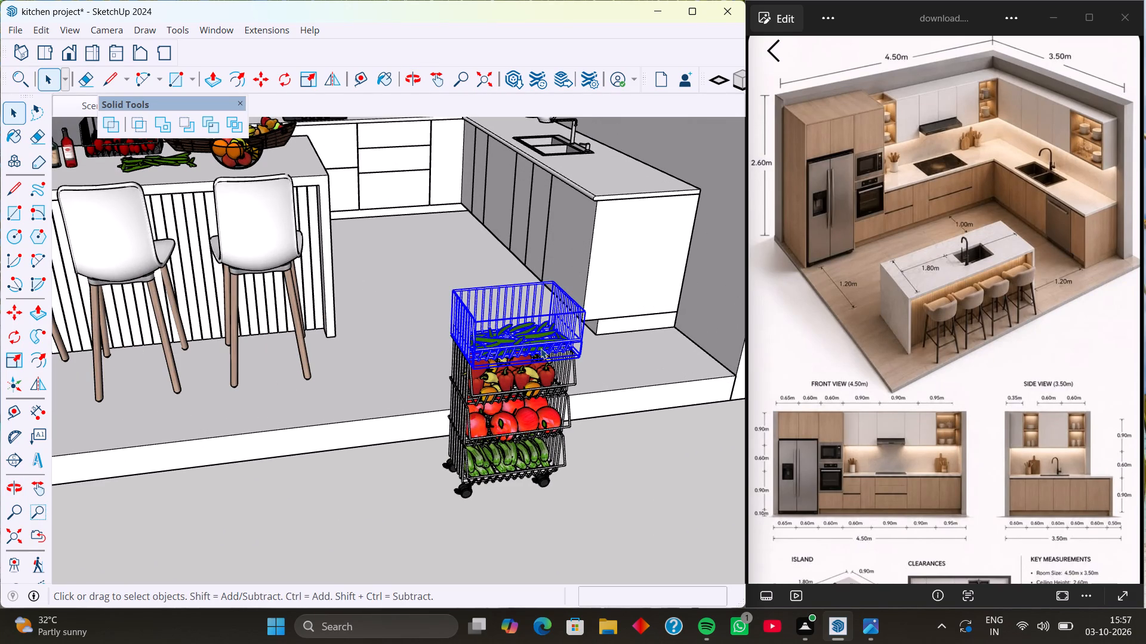
pyautogui.press('m')
pyautogui.scroll(5, 586, 366)
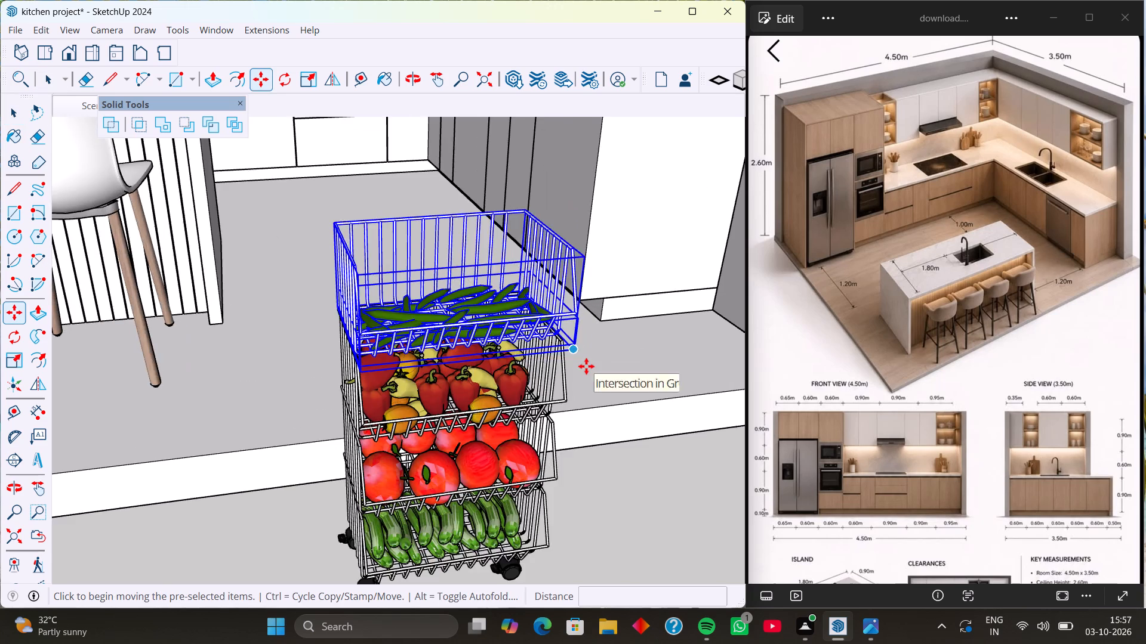
pyautogui.scroll(2, 586, 366)
pyautogui.click(560, 335)
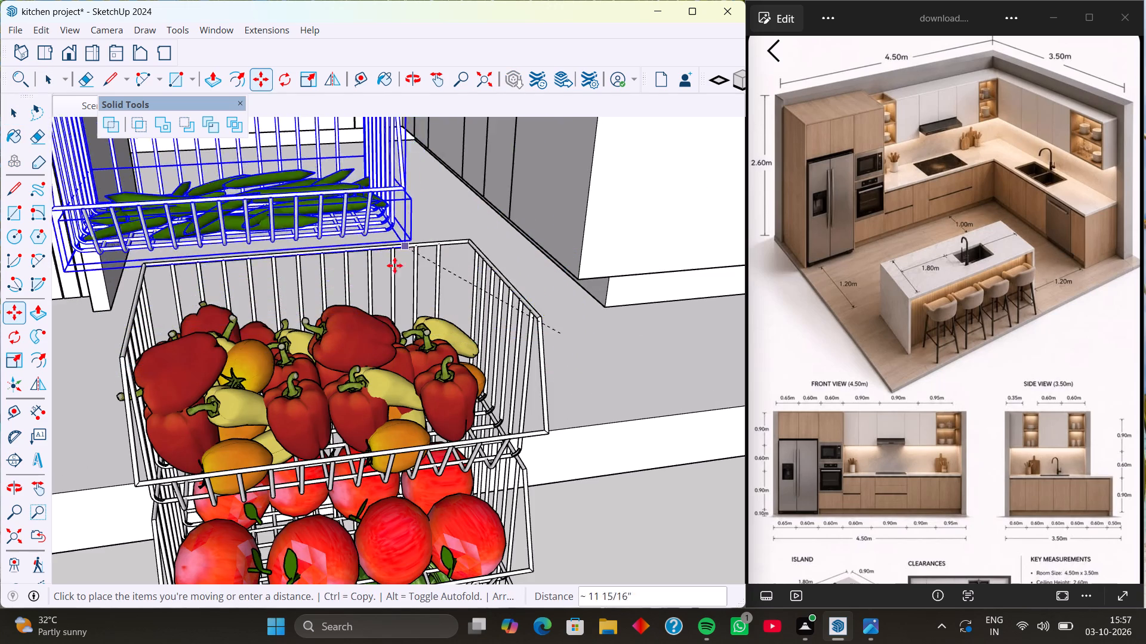
pyautogui.scroll(-12, 390, 272)
pyautogui.keyDown('shift'); pyautogui.moveTo(361, 261); pyautogui.dragTo(481, 371, button='middle'); pyautogui.keyUp('shift')
pyautogui.scroll(2, 338, 319)
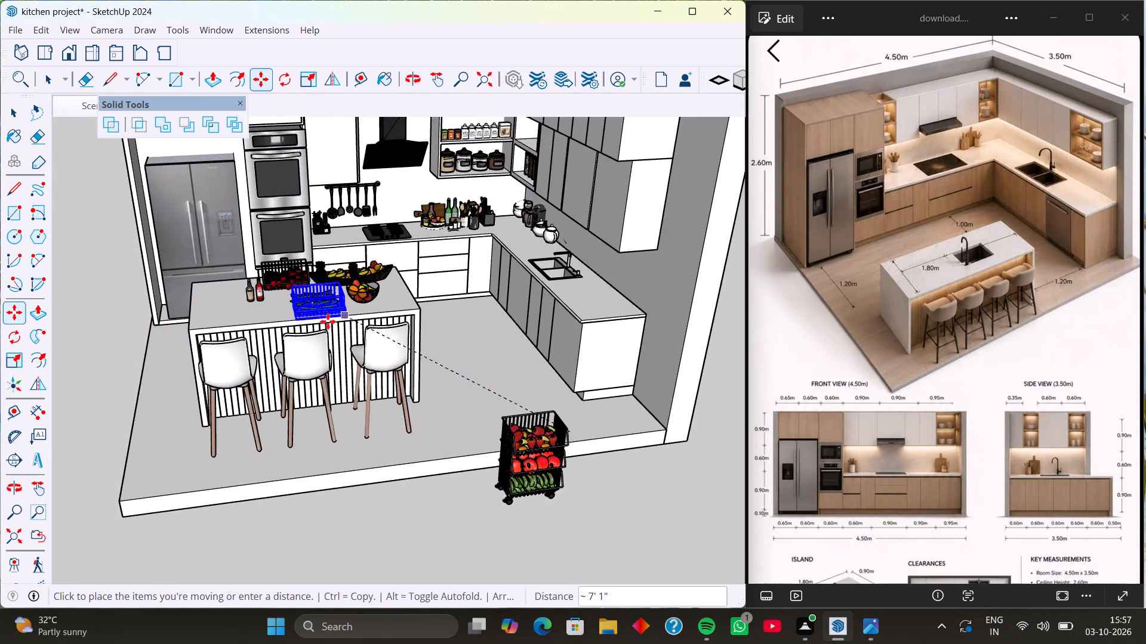
pyautogui.scroll(18, 328, 321)
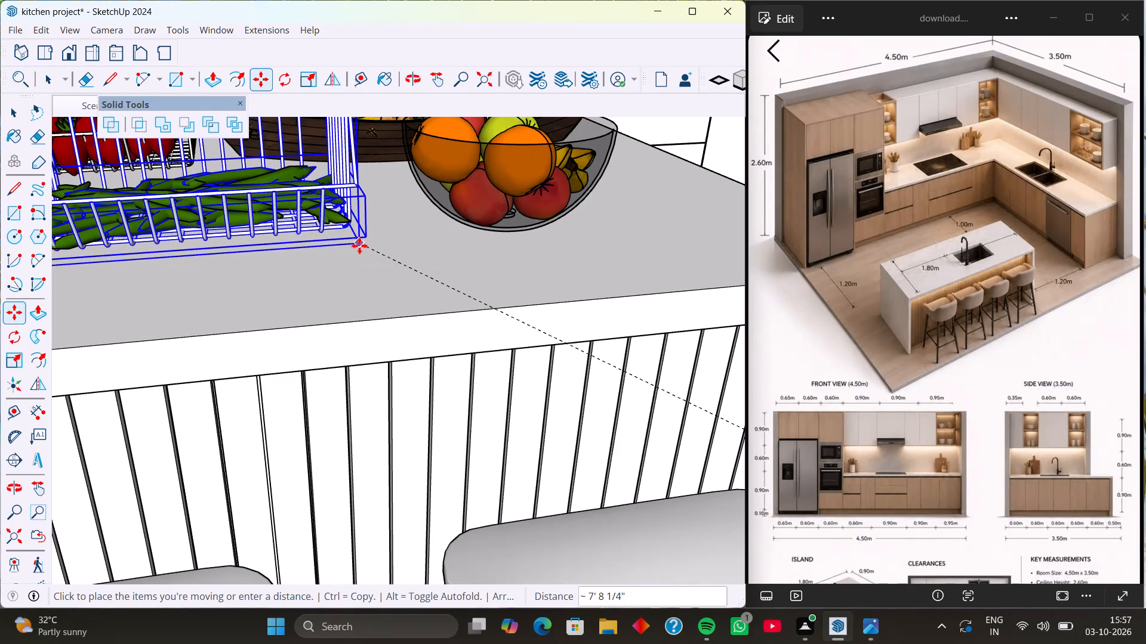
pyautogui.click(359, 246)
pyautogui.scroll(-9, 362, 232)
pyautogui.moveTo(392, 259); pyautogui.dragTo(501, 333, button='middle')
pyautogui.scroll(-1, 501, 333)
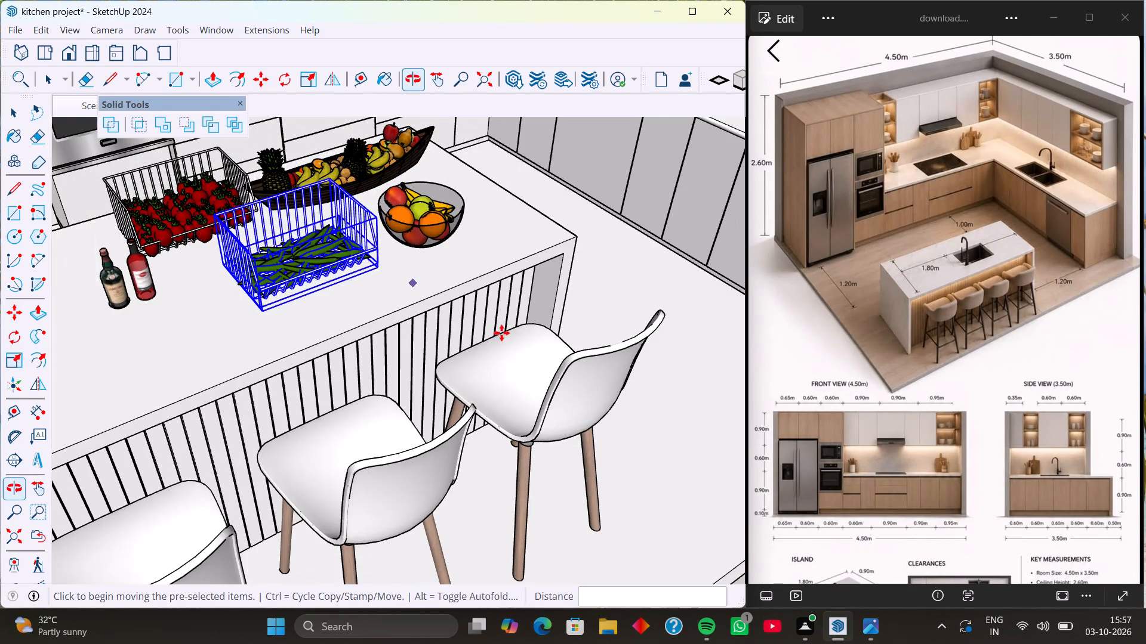
pyautogui.press('space')
pyautogui.scroll(-10, 464, 328)
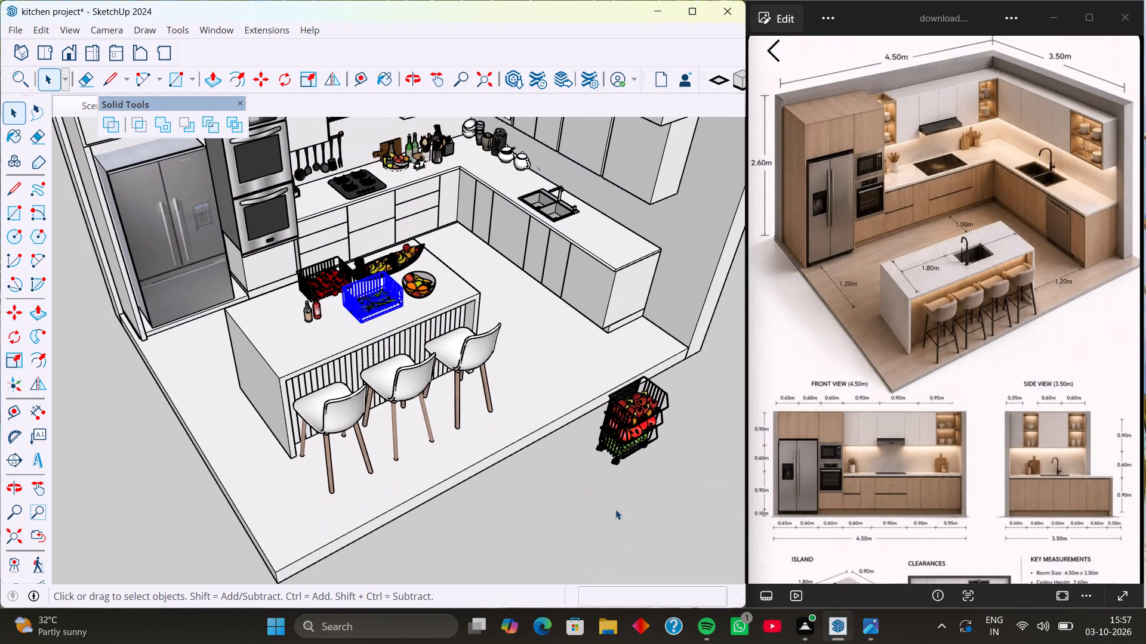
# Examine the green-bean basket on the island and the kitchen with its remaining trolley baskets from several angles.
pyautogui.click(615, 509)
pyautogui.moveTo(471, 341); pyautogui.dragTo(461, 400, button='middle')
pyautogui.scroll(4, 388, 312)
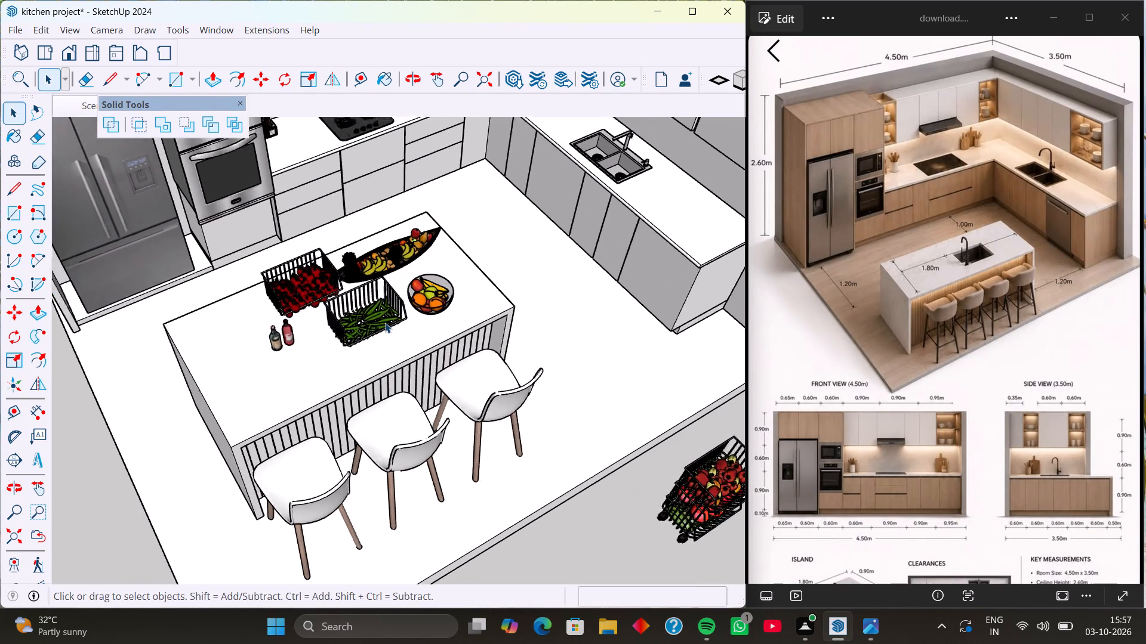
pyautogui.scroll(-9, 386, 323)
pyautogui.moveTo(496, 431); pyautogui.dragTo(445, 318, button='middle')
pyautogui.scroll(1, 495, 431)
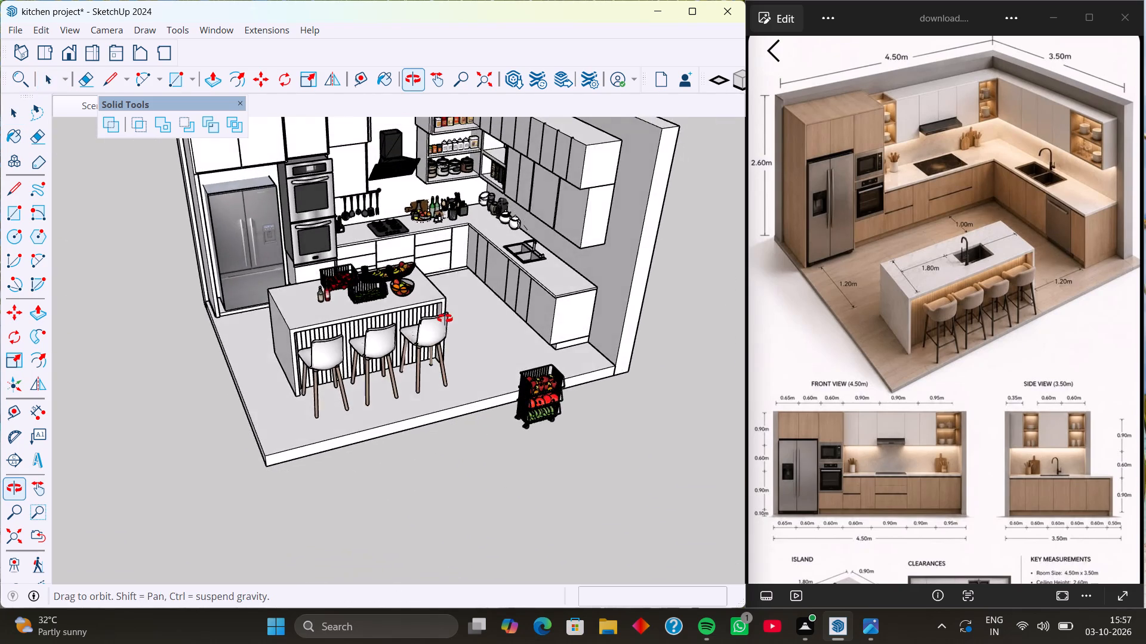
pyautogui.moveTo(445, 318); pyautogui.dragTo(445, 314, button='middle')
# Move the round red fruits out of the trolley's middle basket about 7' 5" onto the island countertop, beside the fruit bowl.
pyautogui.moveTo(531, 435); pyautogui.dragTo(478, 426, button='middle')
pyautogui.scroll(8, 508, 420)
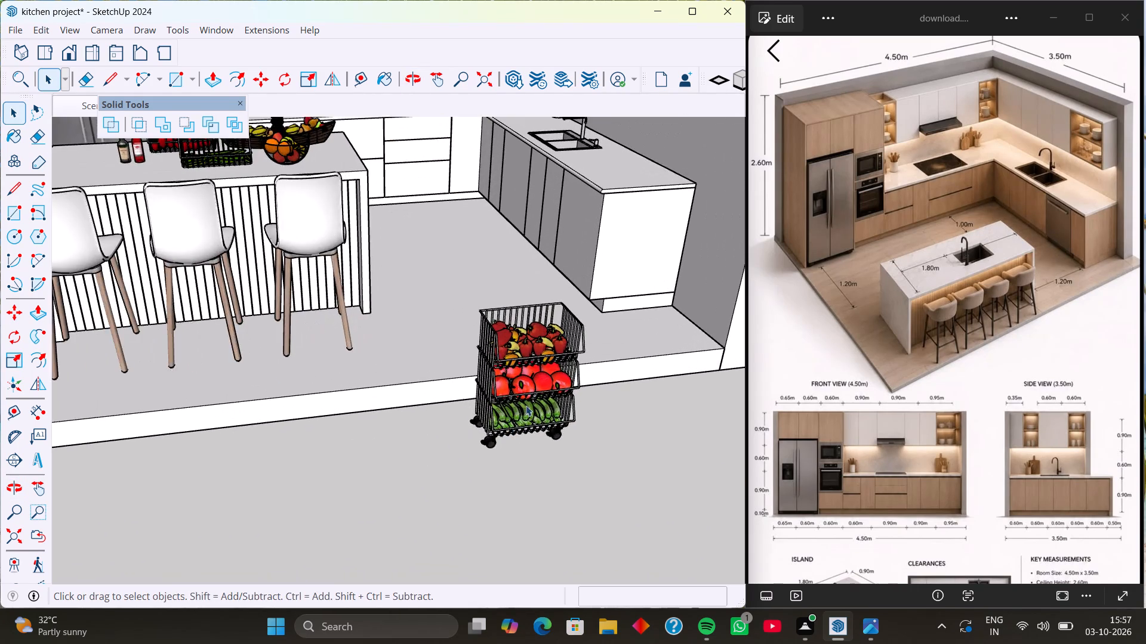
pyautogui.scroll(12, 526, 405)
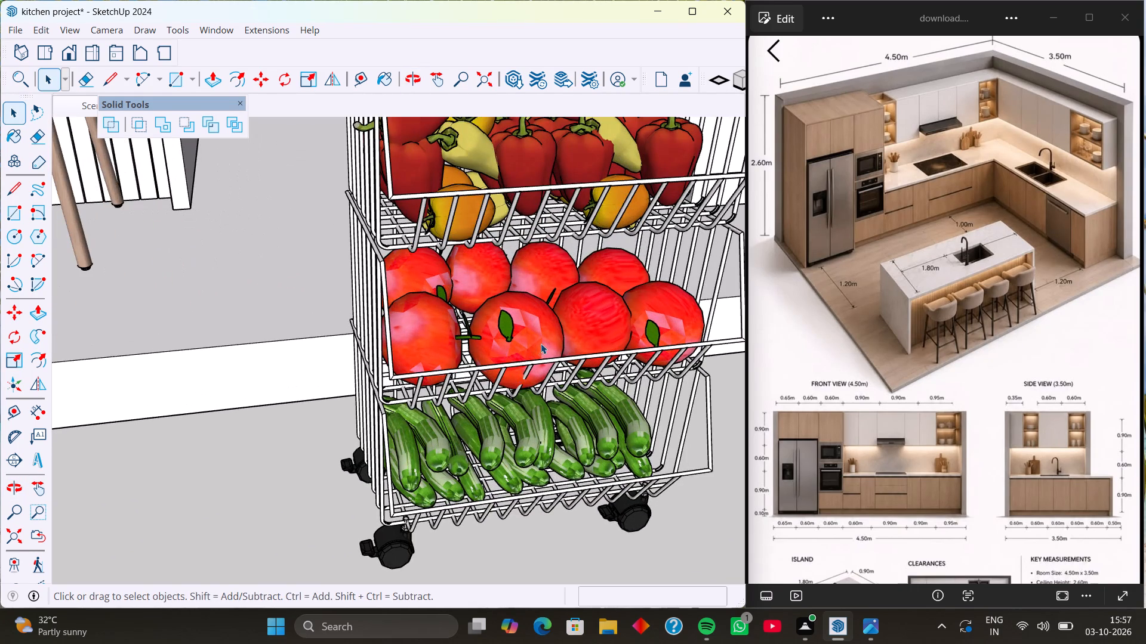
pyautogui.click(541, 343)
pyautogui.scroll(-5, 587, 439)
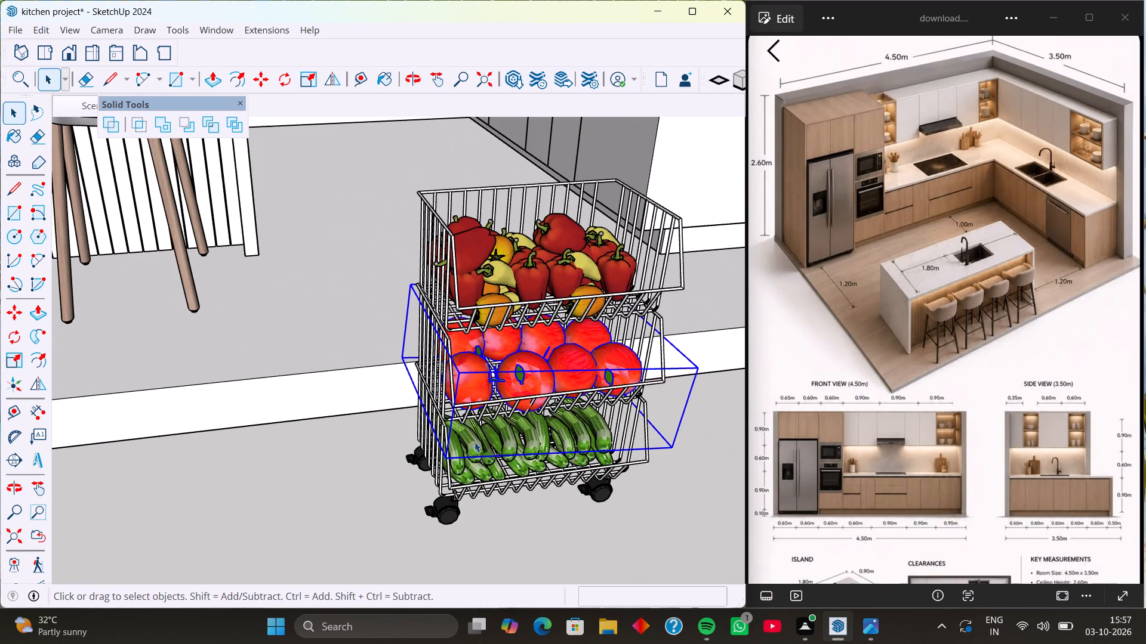
pyautogui.press('m')
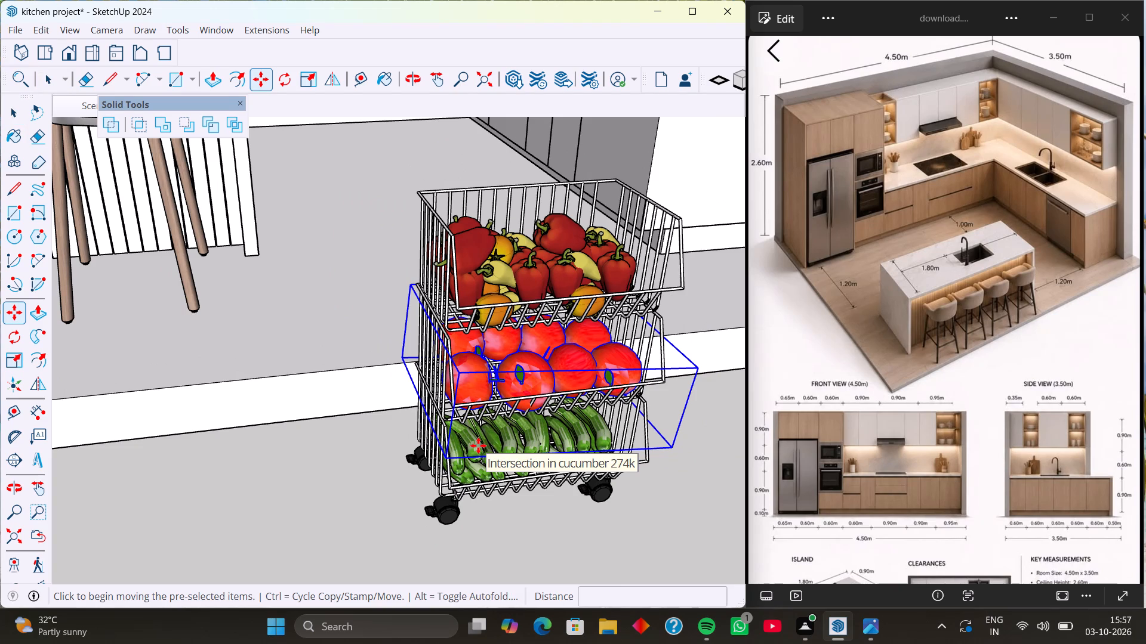
pyautogui.scroll(-1, 479, 384)
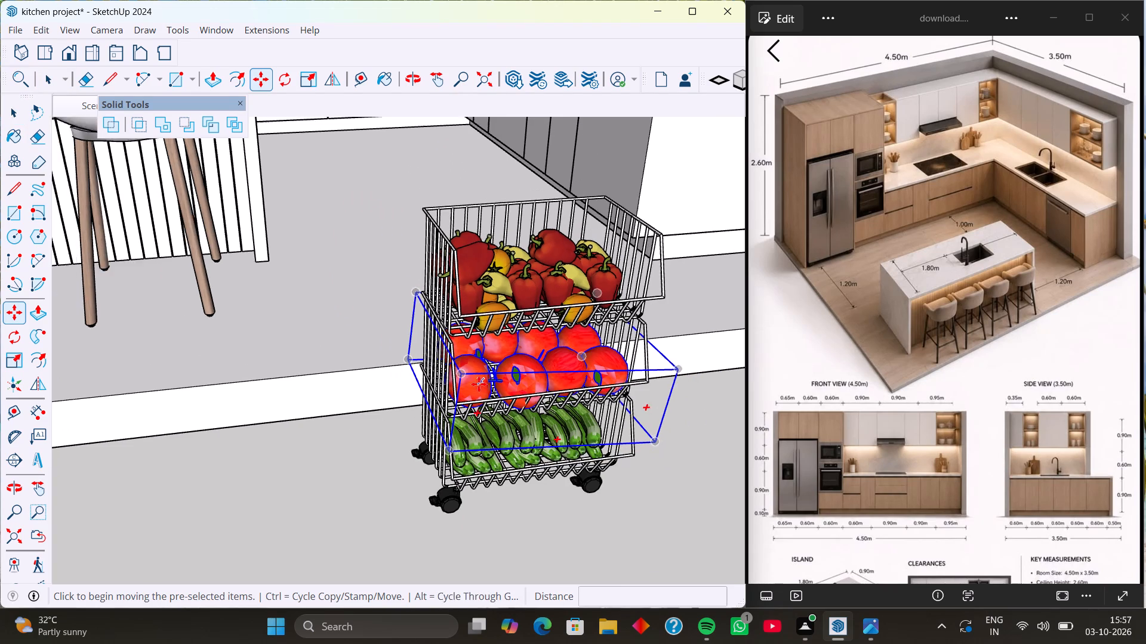
pyautogui.scroll(-2, 479, 384)
pyautogui.click(624, 432)
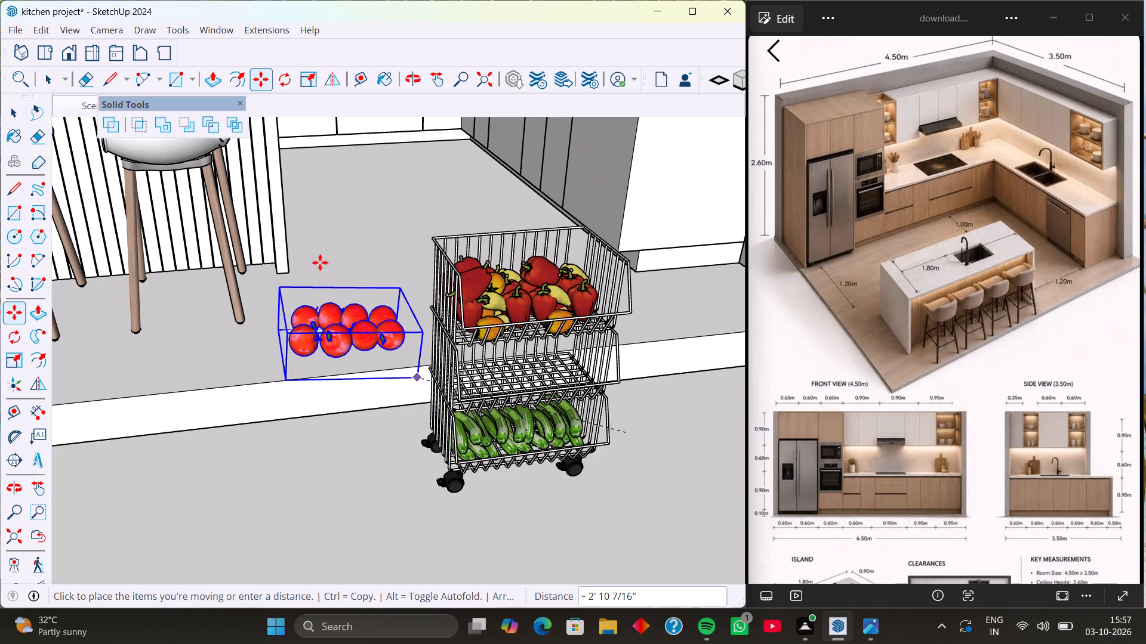
pyautogui.scroll(-10, 294, 277)
pyautogui.keyDown('shift'); pyautogui.moveTo(265, 273); pyautogui.dragTo(366, 488, button='middle'); pyautogui.keyUp('shift')
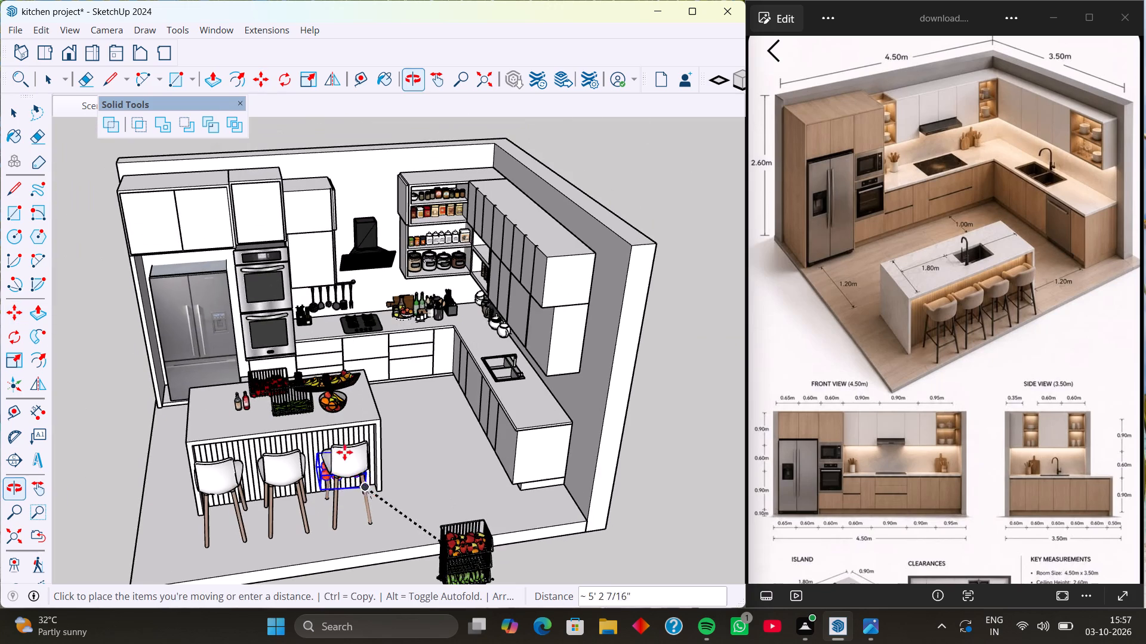
pyautogui.scroll(10, 288, 371)
pyautogui.scroll(10, 356, 403)
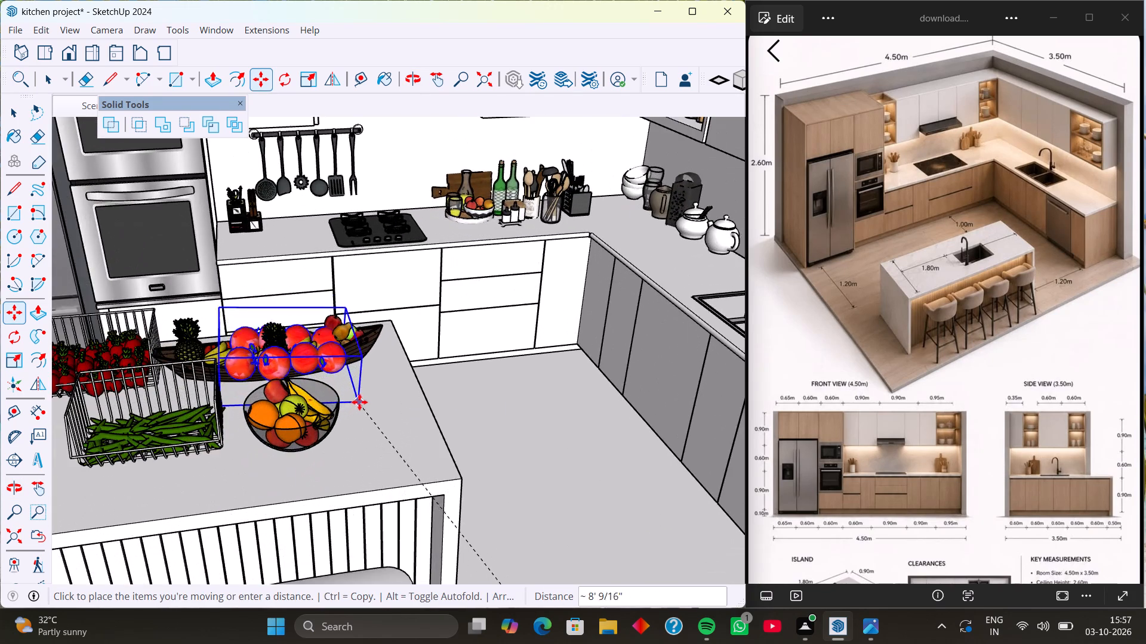
pyautogui.scroll(4, 361, 395)
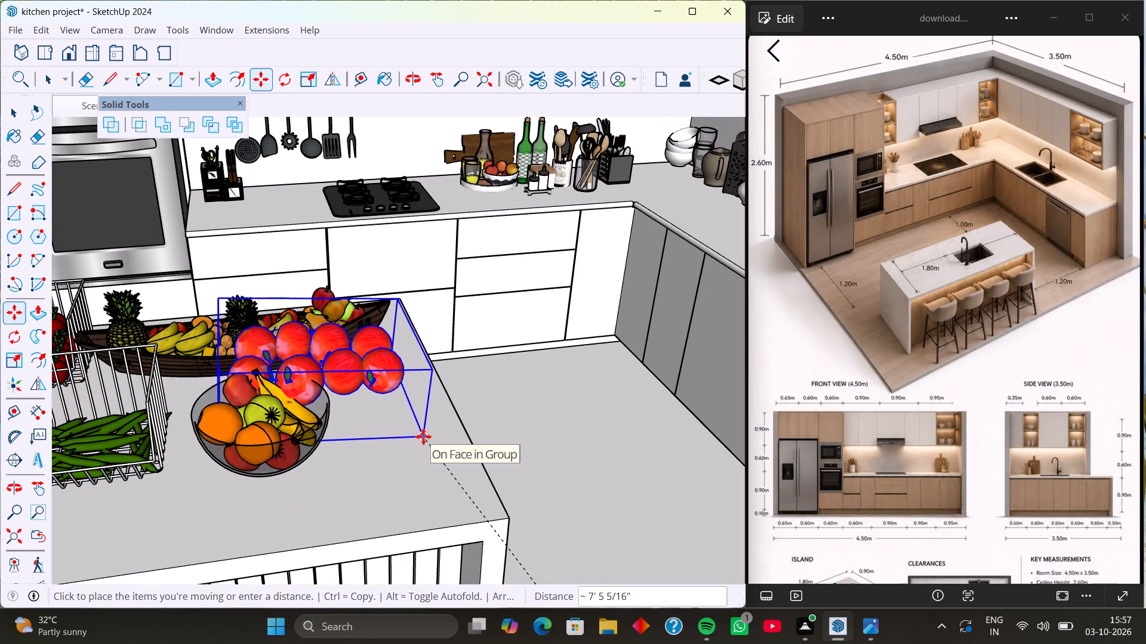
pyautogui.click(429, 430)
# Scale the round red fruits on the island down uniformly to about 0.63.
pyautogui.scroll(-4, 357, 383)
pyautogui.moveTo(355, 395); pyautogui.dragTo(411, 447, button='middle')
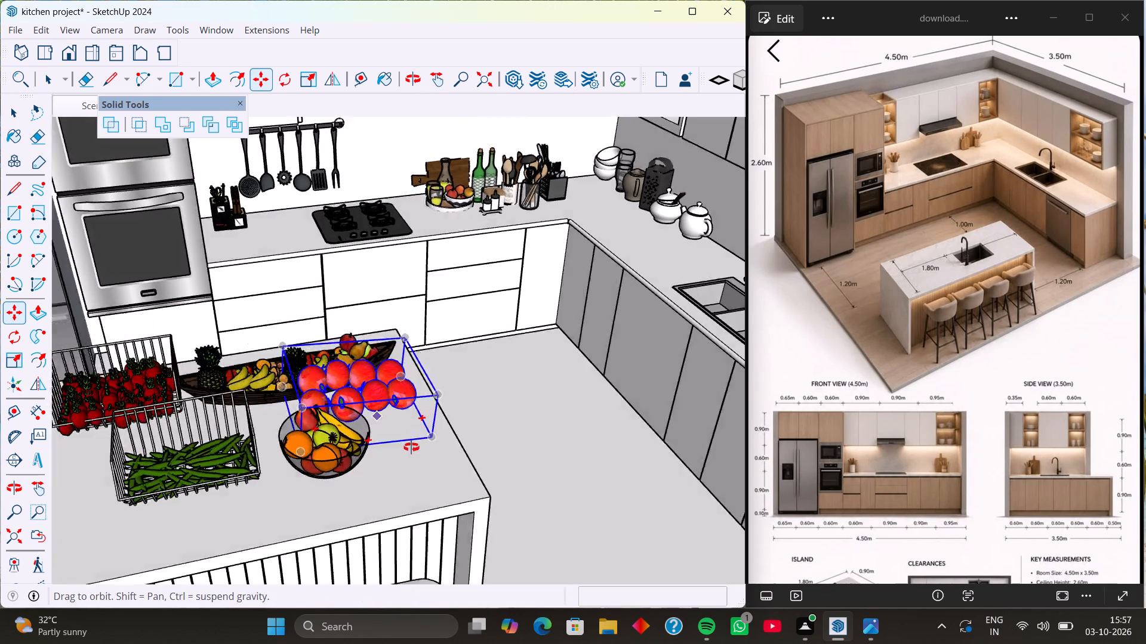
pyautogui.moveTo(411, 447); pyautogui.dragTo(474, 478, button='middle')
pyautogui.moveTo(472, 478); pyautogui.dragTo(486, 437, button='middle')
pyautogui.press('s')
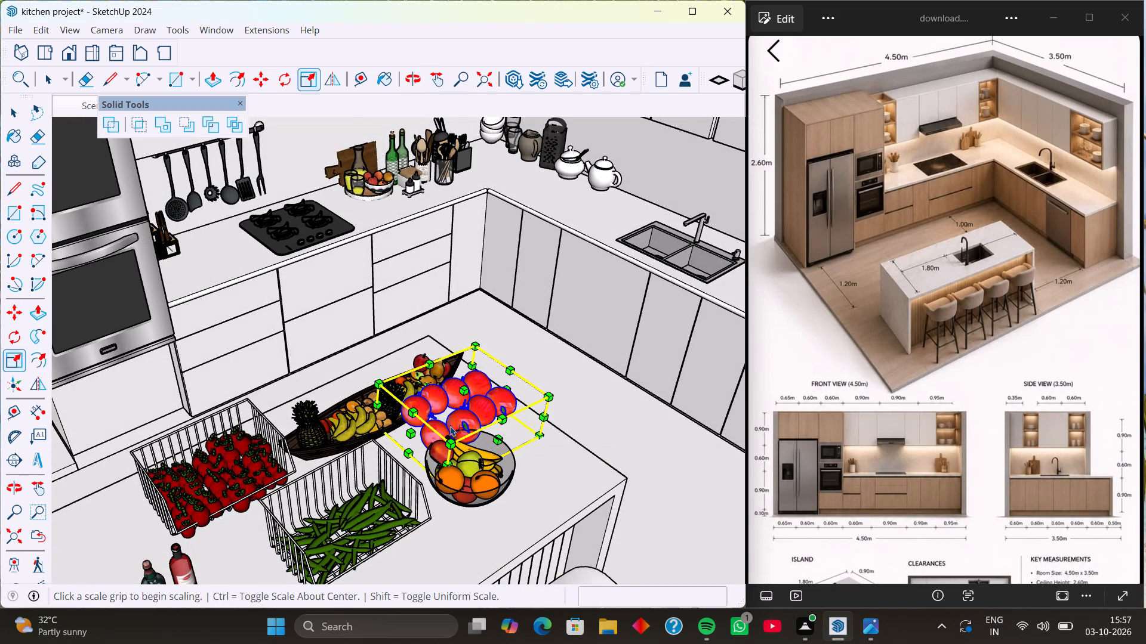
pyautogui.click(447, 442)
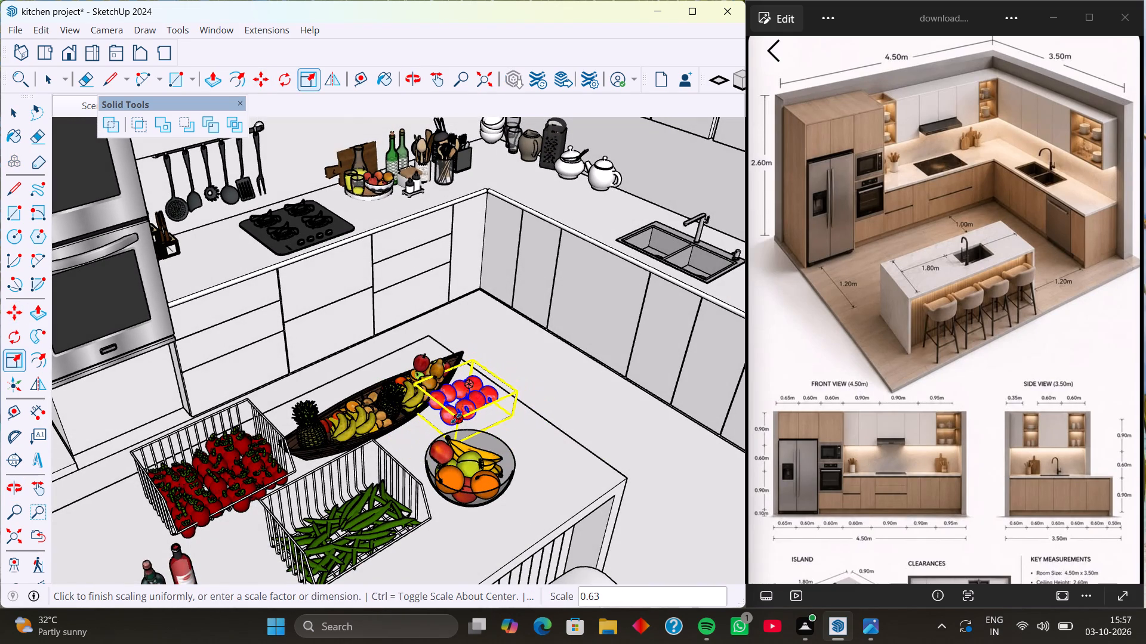
pyautogui.click(456, 418)
# Shift the reduced red fruits 2 13/16" across the island top, away from the long fruit tray.
pyautogui.moveTo(519, 448); pyautogui.dragTo(423, 450, button='middle')
pyautogui.press('space')
pyautogui.scroll(-4, 460, 442)
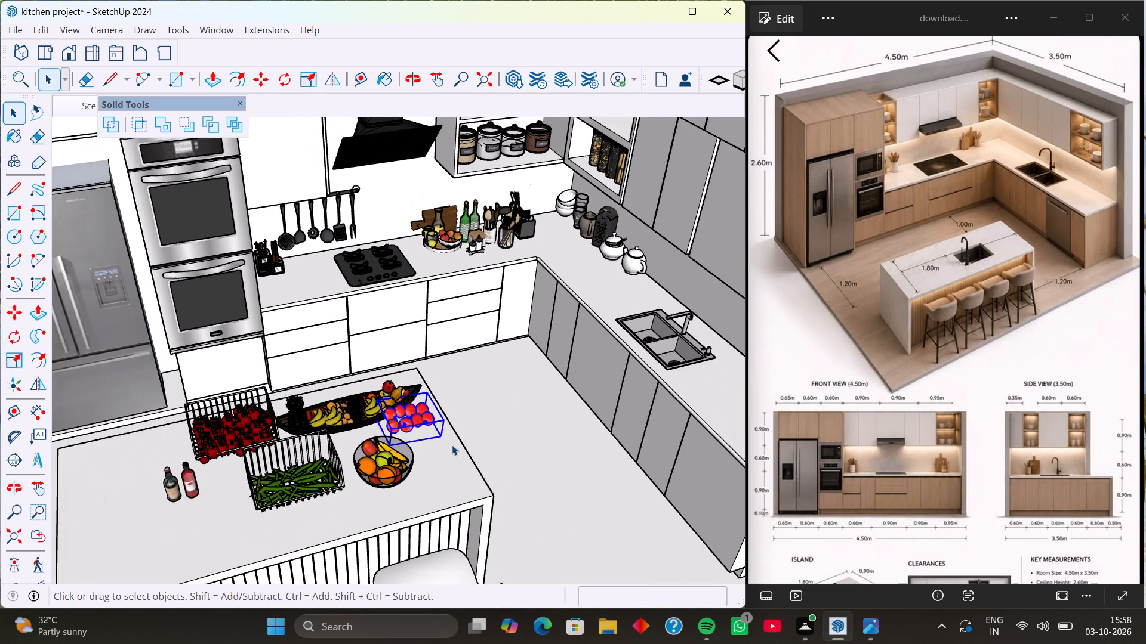
pyautogui.moveTo(445, 439); pyautogui.dragTo(366, 434, button='middle')
pyautogui.scroll(5, 370, 432)
pyautogui.scroll(5, 417, 447)
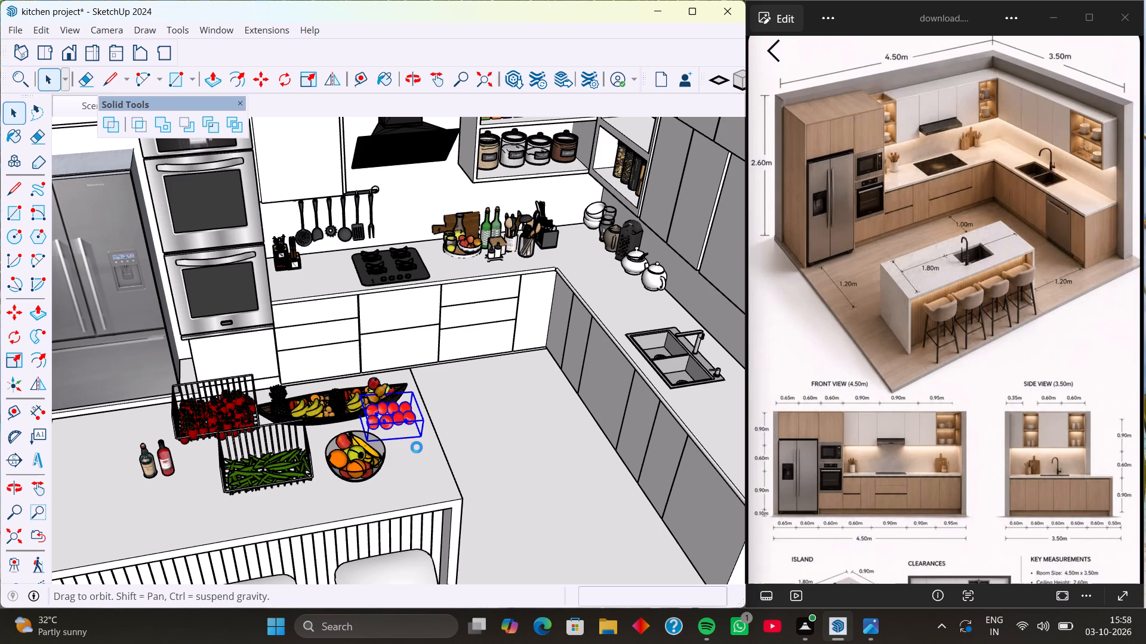
pyautogui.scroll(4, 417, 447)
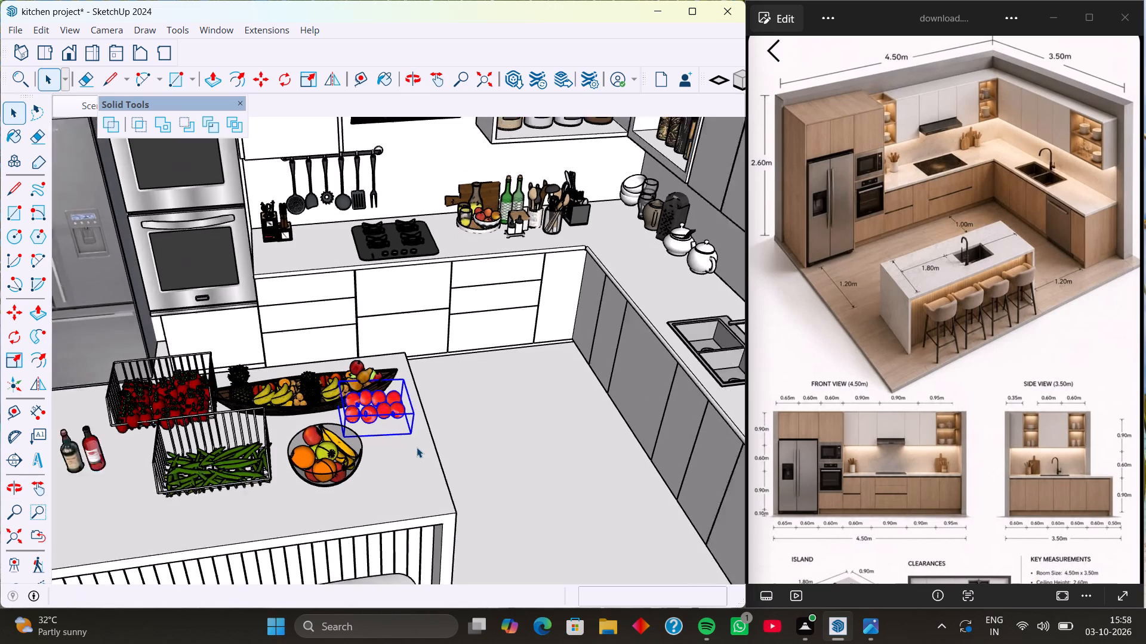
pyautogui.scroll(2, 417, 447)
pyautogui.press('m')
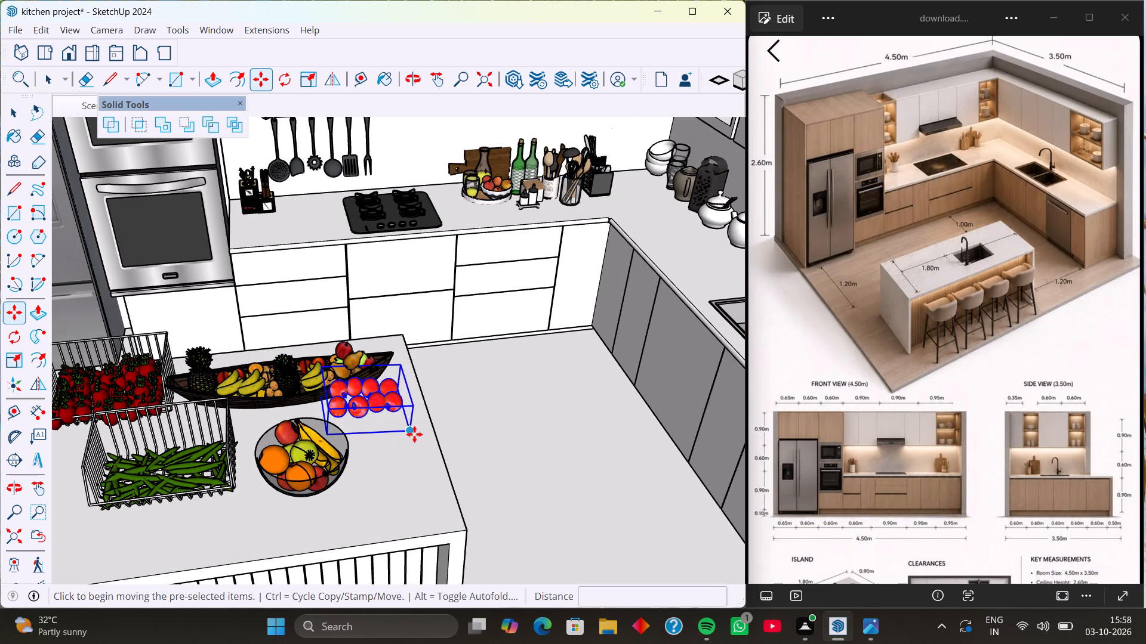
pyautogui.click(410, 428)
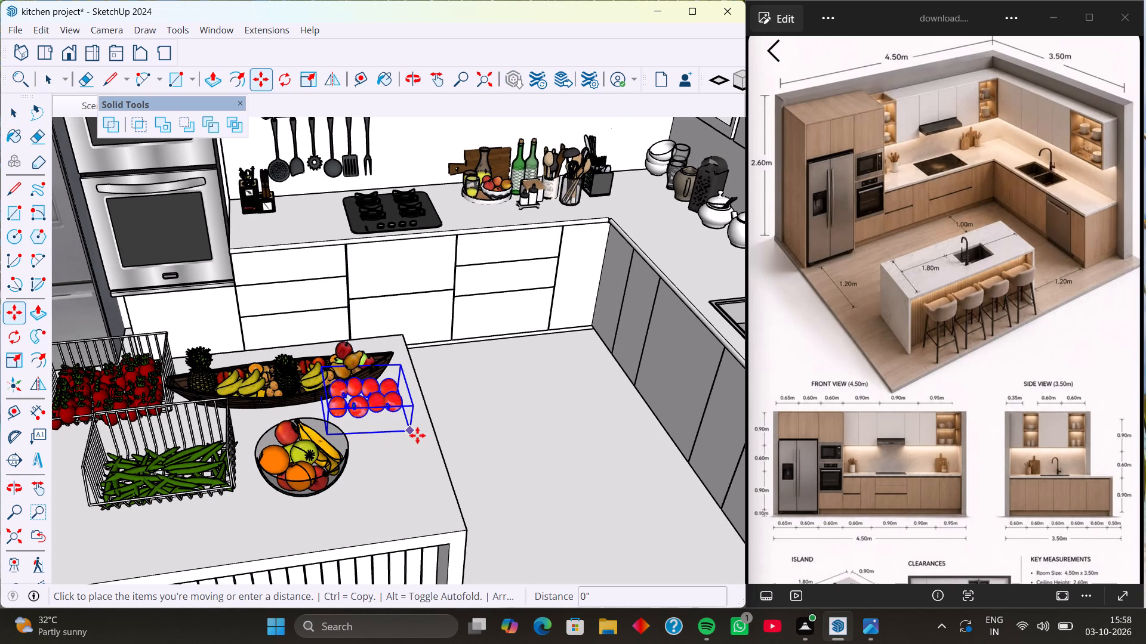
pyautogui.click(418, 444)
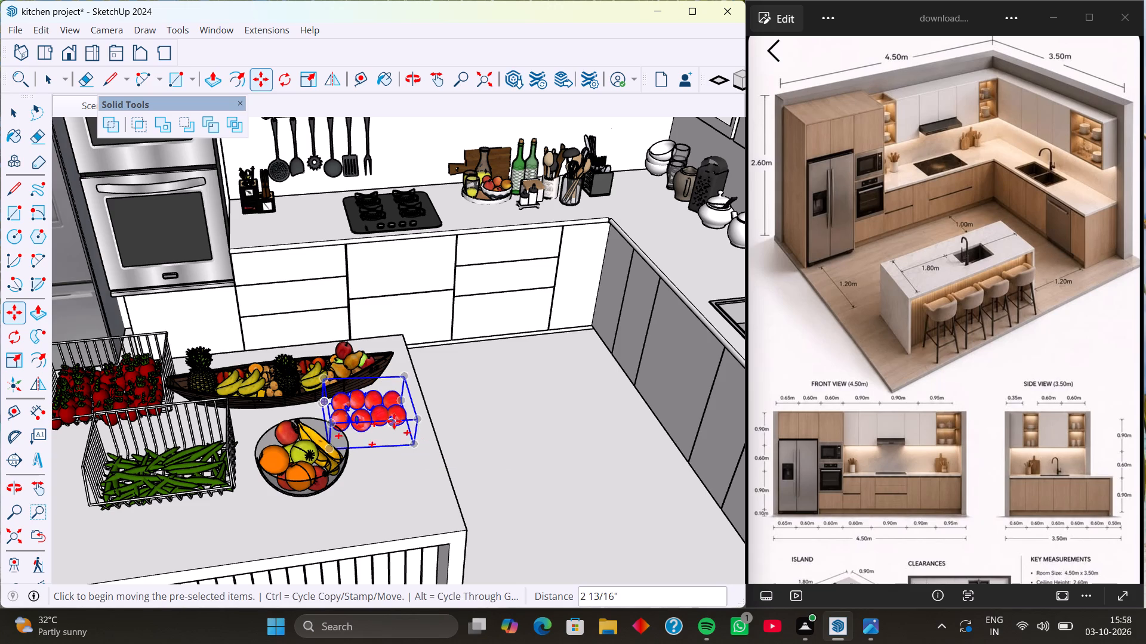
pyautogui.scroll(-3, 394, 421)
pyautogui.press('space')
pyautogui.scroll(-11, 400, 453)
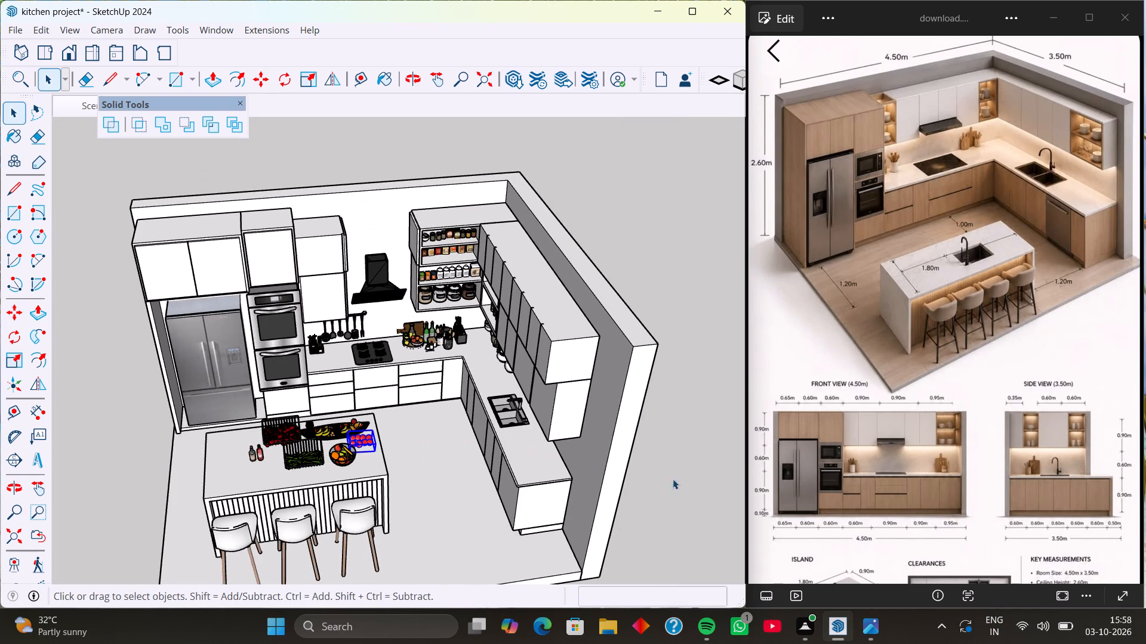
pyautogui.click(700, 482)
# Examine the whole kitchen from overall angles and distances, including the empty ground around it and the axes origin.
pyautogui.moveTo(430, 454); pyautogui.dragTo(420, 506, button='middle')
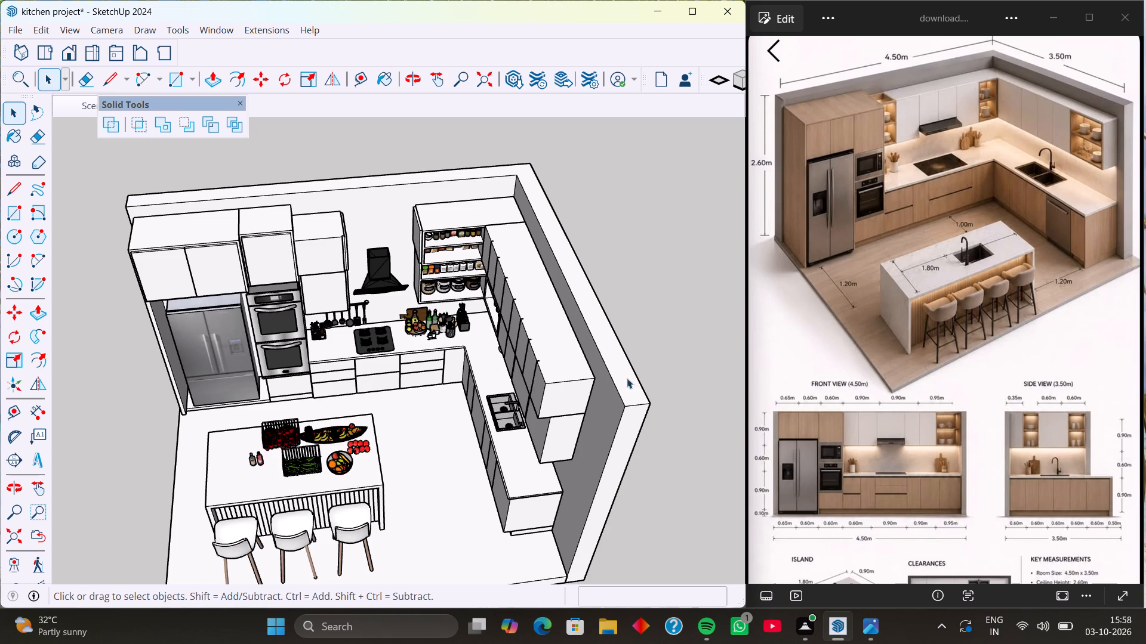
pyautogui.scroll(-5, 655, 494)
pyautogui.moveTo(655, 494); pyautogui.dragTo(679, 491, button='middle')
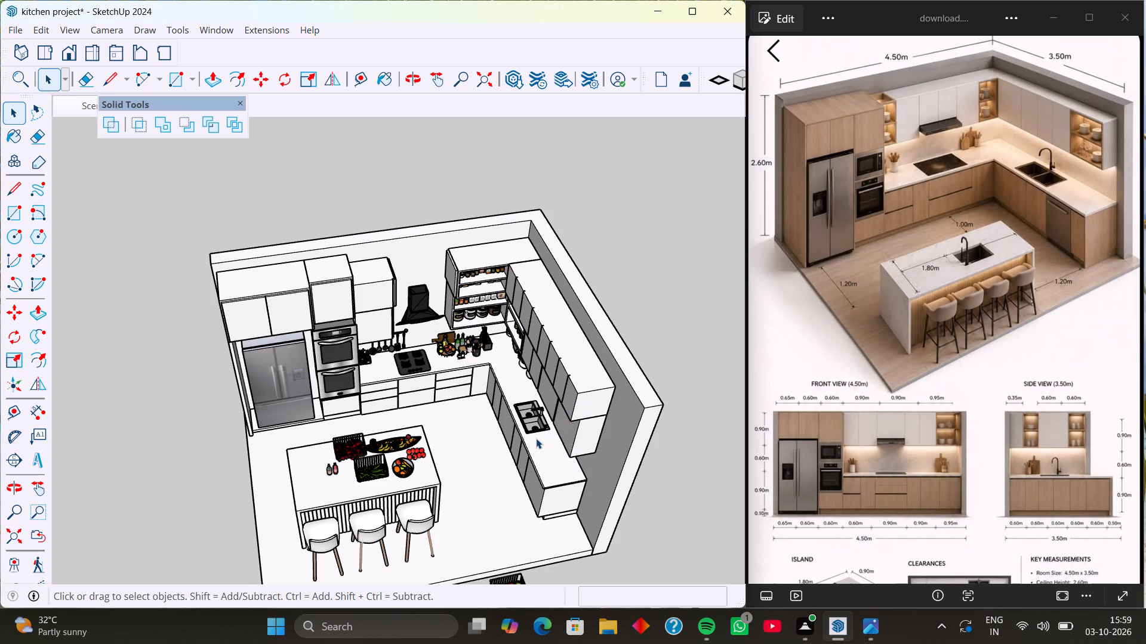
pyautogui.scroll(-11, 536, 438)
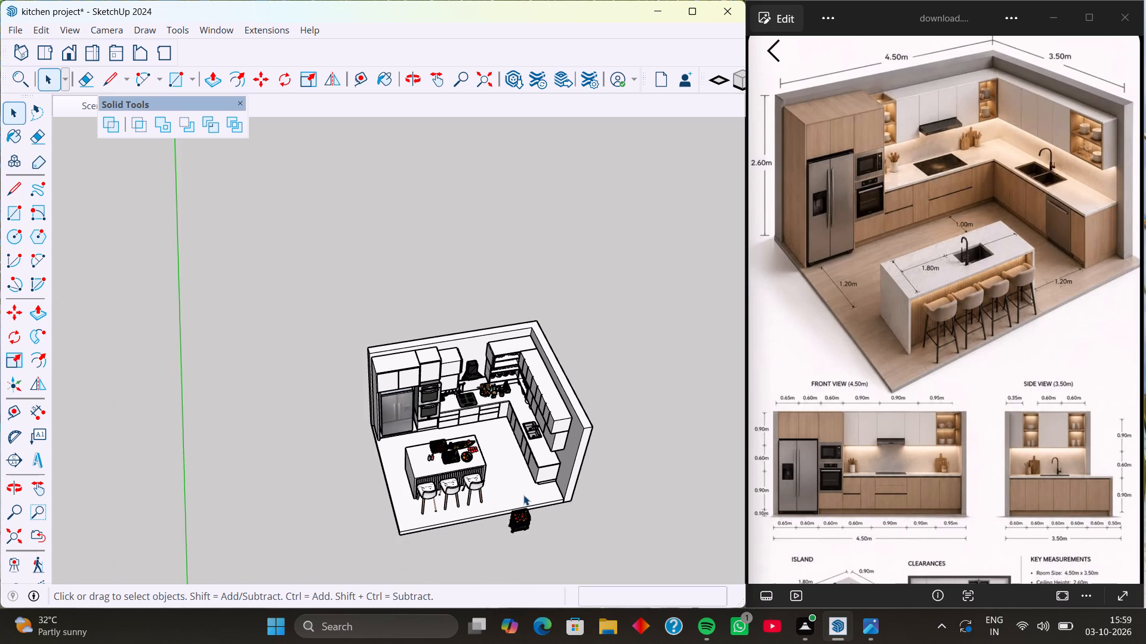
pyautogui.moveTo(523, 495); pyautogui.dragTo(540, 296, button='middle')
pyautogui.moveTo(550, 336); pyautogui.dragTo(605, 448, button='middle')
pyautogui.scroll(-8, 572, 389)
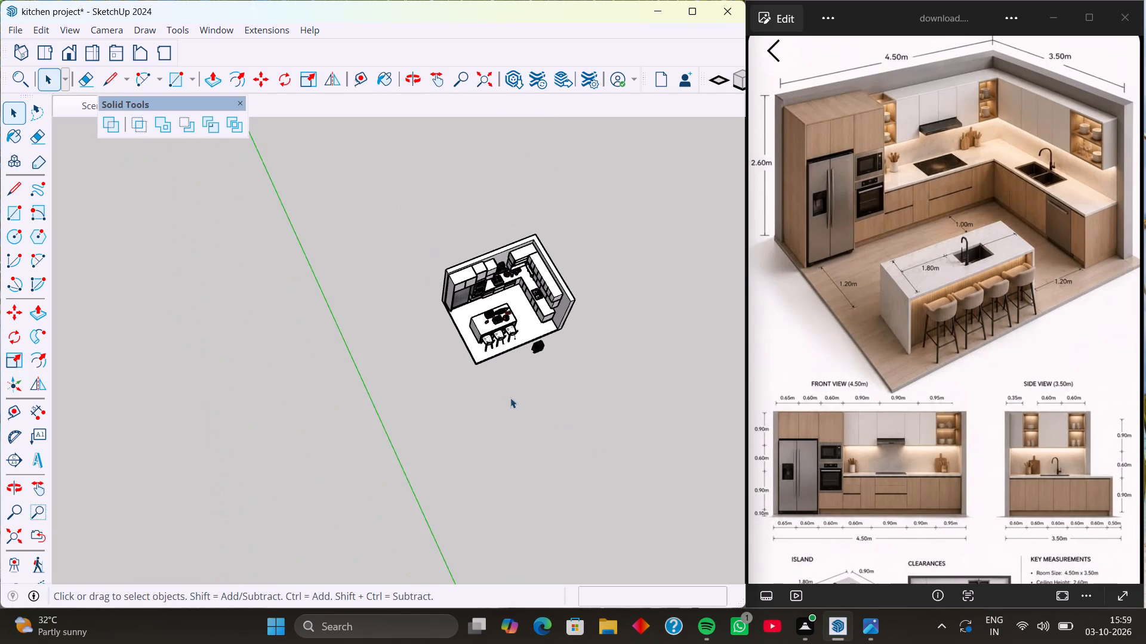
pyautogui.moveTo(513, 416); pyautogui.dragTo(587, 342, button='middle')
pyautogui.scroll(1, 587, 342)
pyautogui.scroll(-12, 421, 402)
pyautogui.moveTo(504, 460); pyautogui.dragTo(392, 442, button='middle')
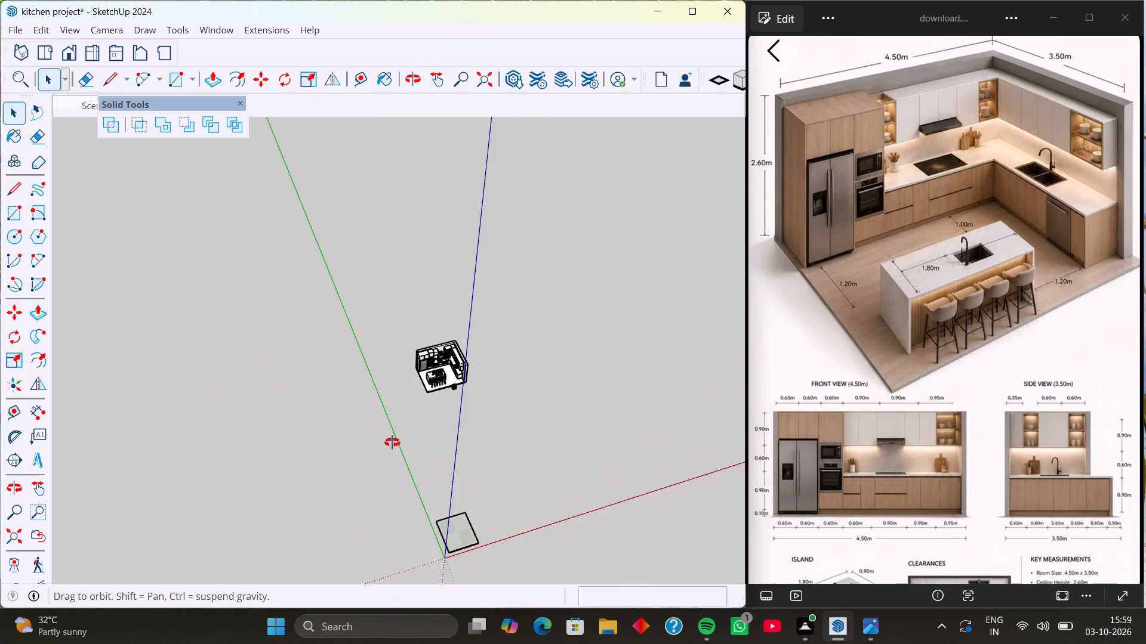
pyautogui.moveTo(392, 442); pyautogui.dragTo(392, 442, button='middle')
# Draw an upright rectangle about 17' 2" by 25' 8", perpendicular to the green axis, beside the framed panel near the origin.
pyautogui.scroll(1, 469, 452)
pyautogui.keyDown('shift'); pyautogui.moveTo(484, 493); pyautogui.dragTo(448, 369, button='middle'); pyautogui.keyUp('shift')
pyautogui.moveTo(505, 456); pyautogui.dragTo(442, 454, button='middle')
pyautogui.scroll(12, 424, 432)
pyautogui.scroll(-2, 423, 428)
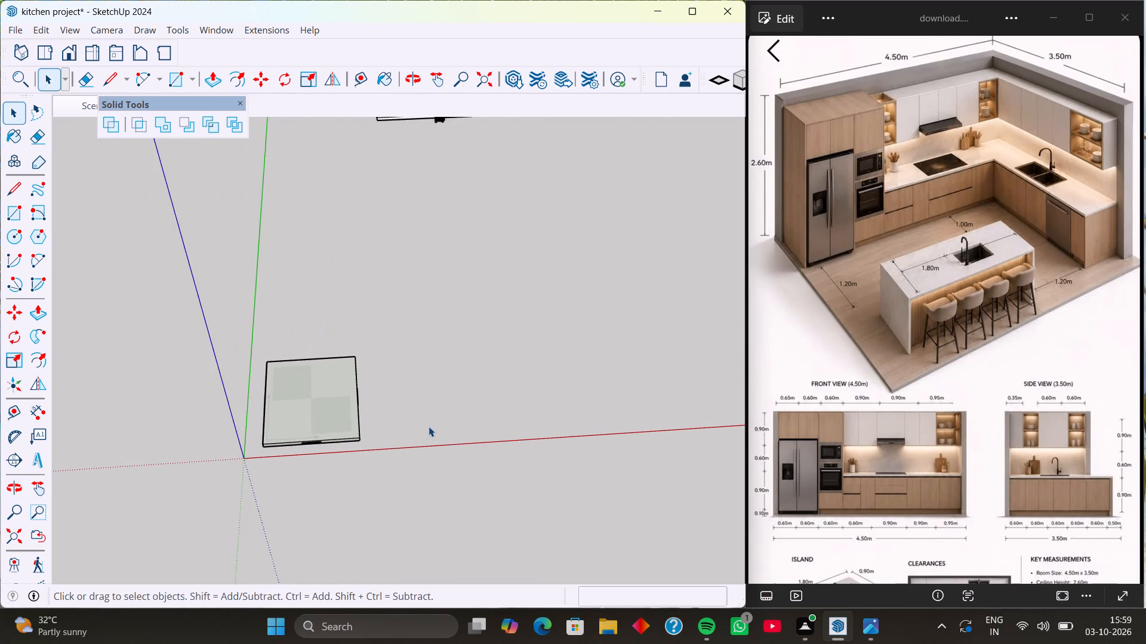
pyautogui.moveTo(429, 426); pyautogui.dragTo(395, 429, button='middle')
pyautogui.moveTo(395, 429); pyautogui.dragTo(347, 432, button='middle')
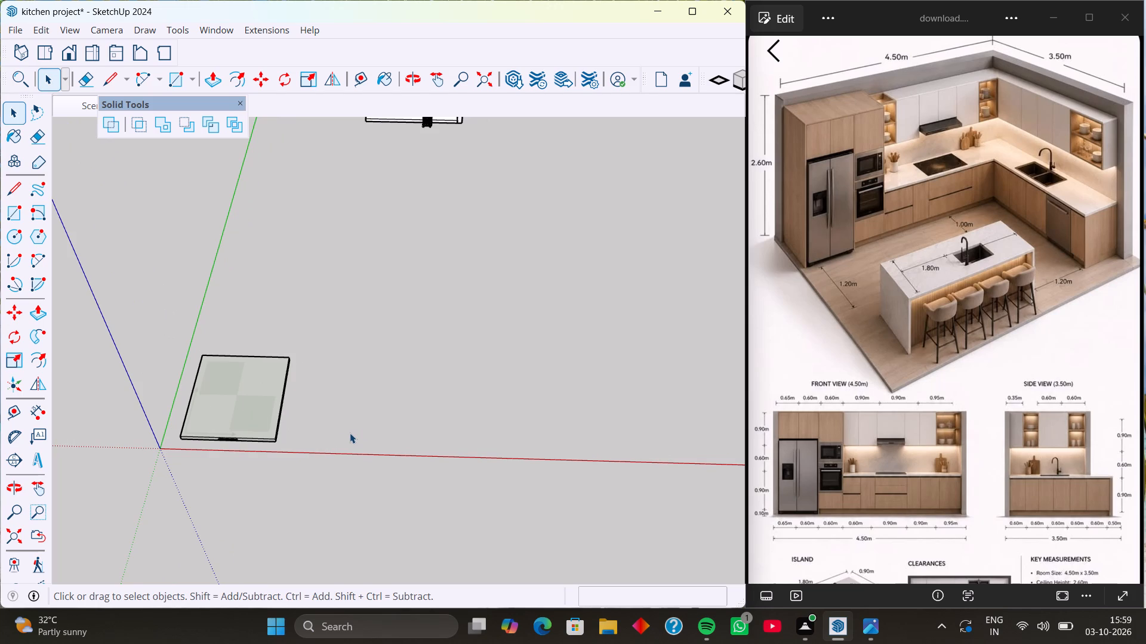
pyautogui.press('r')
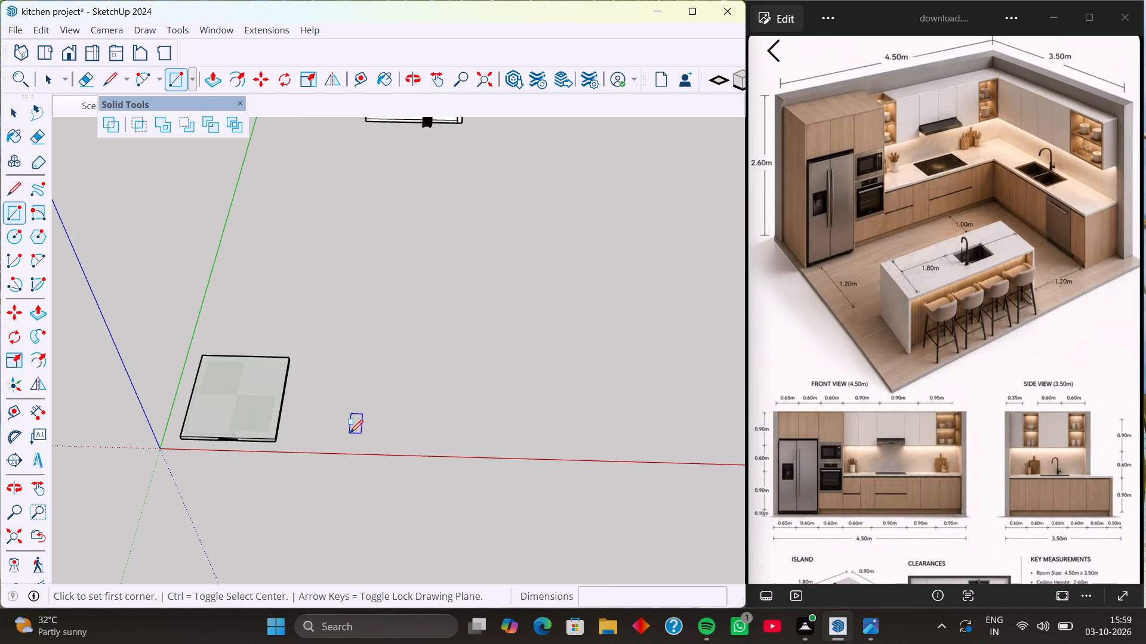
pyautogui.press('Up')
pyautogui.press('Left')
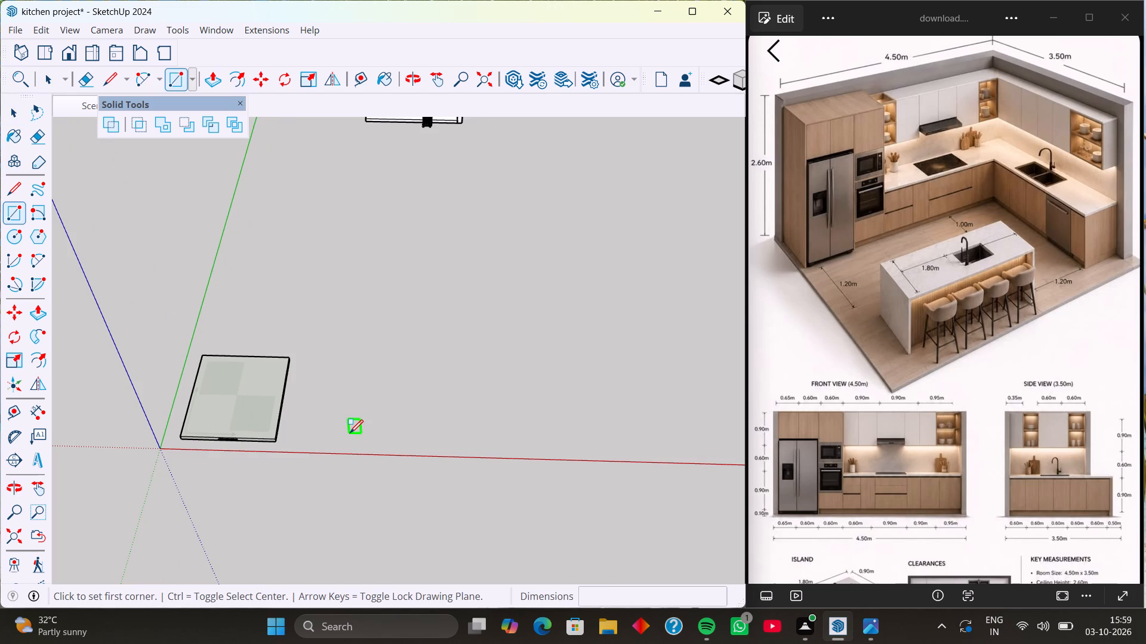
pyautogui.click(350, 433)
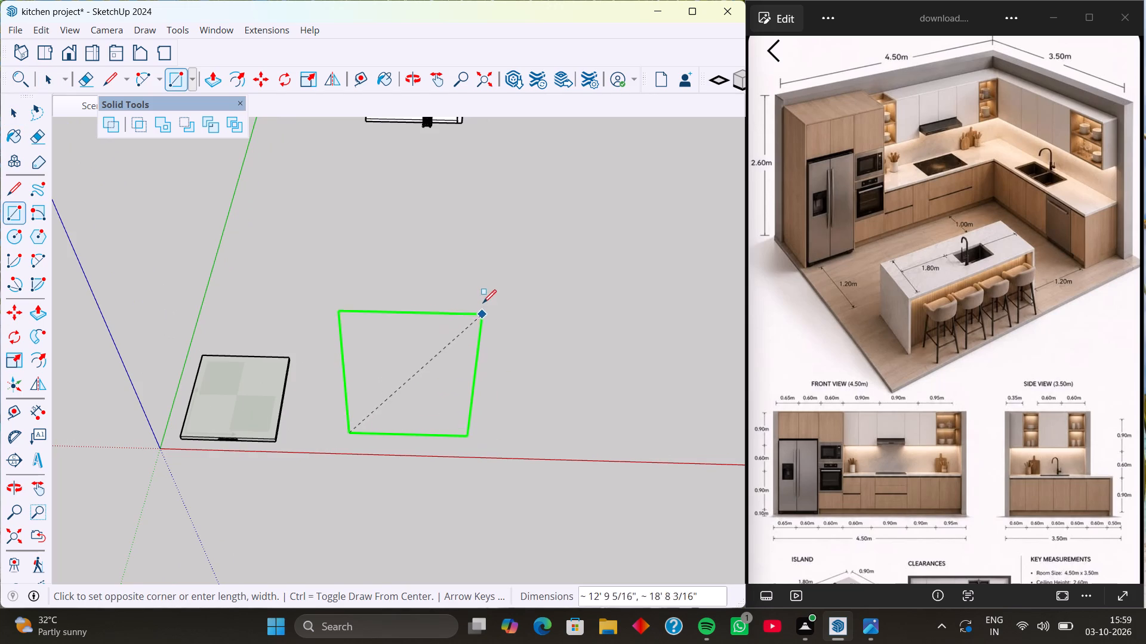
pyautogui.click(543, 259)
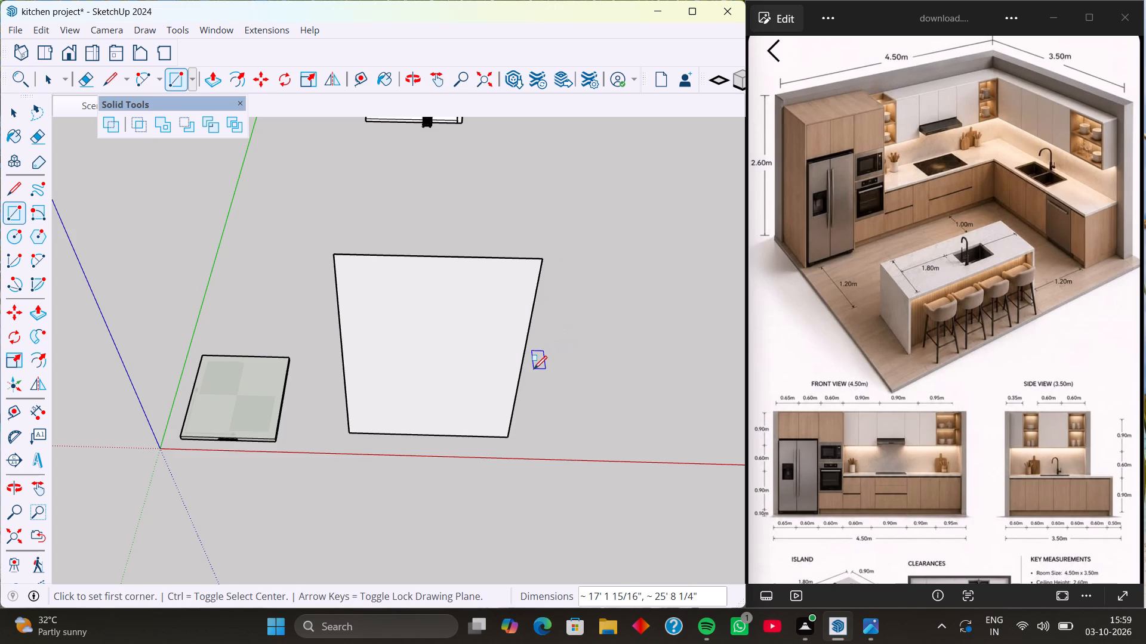
pyautogui.press('space')
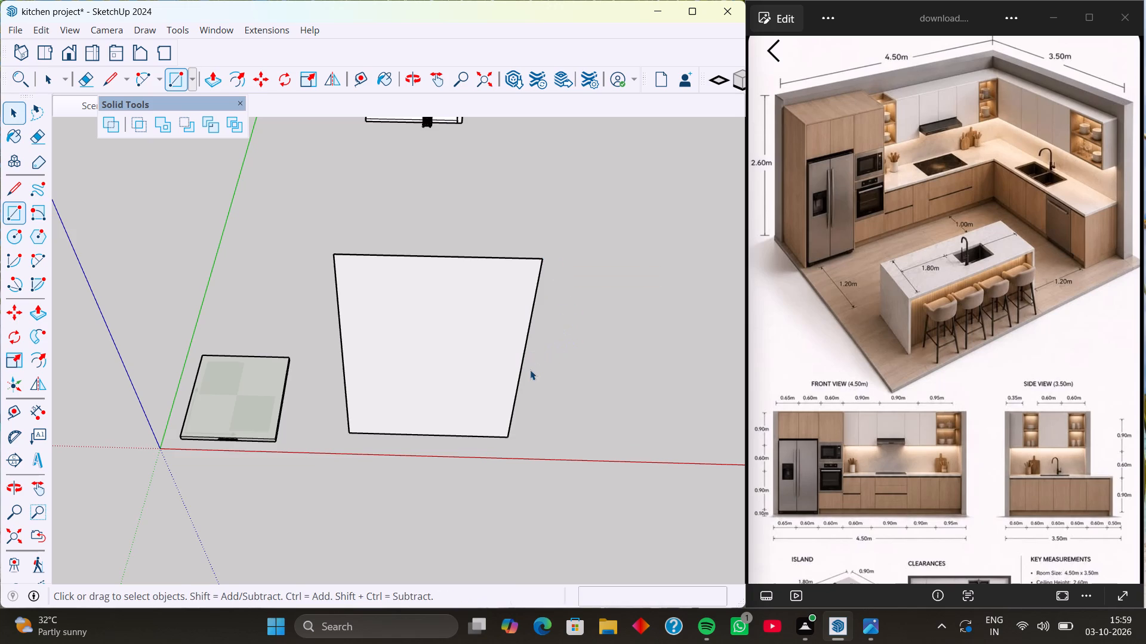
# Group the new upright rectangle's face and edges.
pyautogui.tripleClick(504, 368)
pyautogui.tripleClick(504, 368)
pyautogui.doubleClick(504, 368)
pyautogui.rightClick(504, 368)
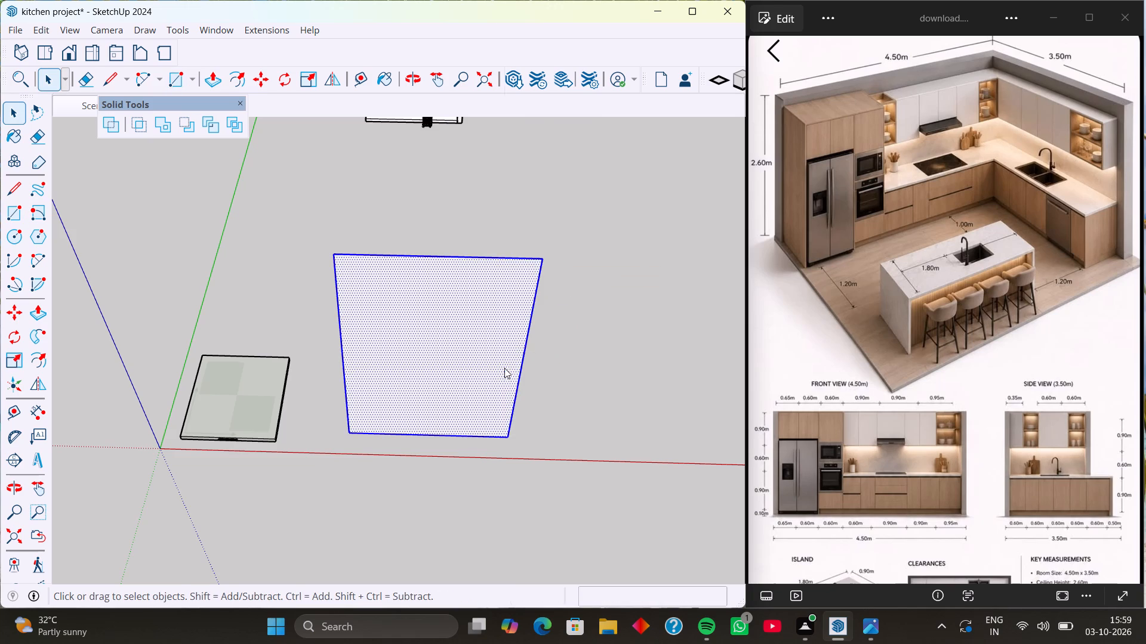
pyautogui.click(563, 144)
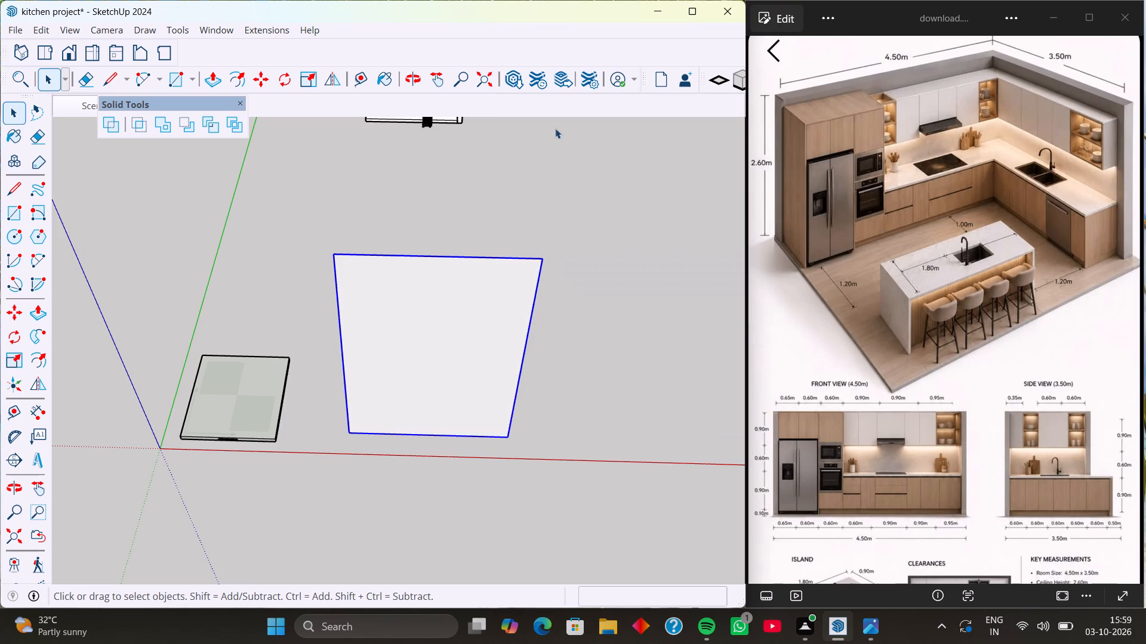
# Close the floating Solid Tools toolbar, maximize the modelling window and clear the selection.
pyautogui.click(239, 103)
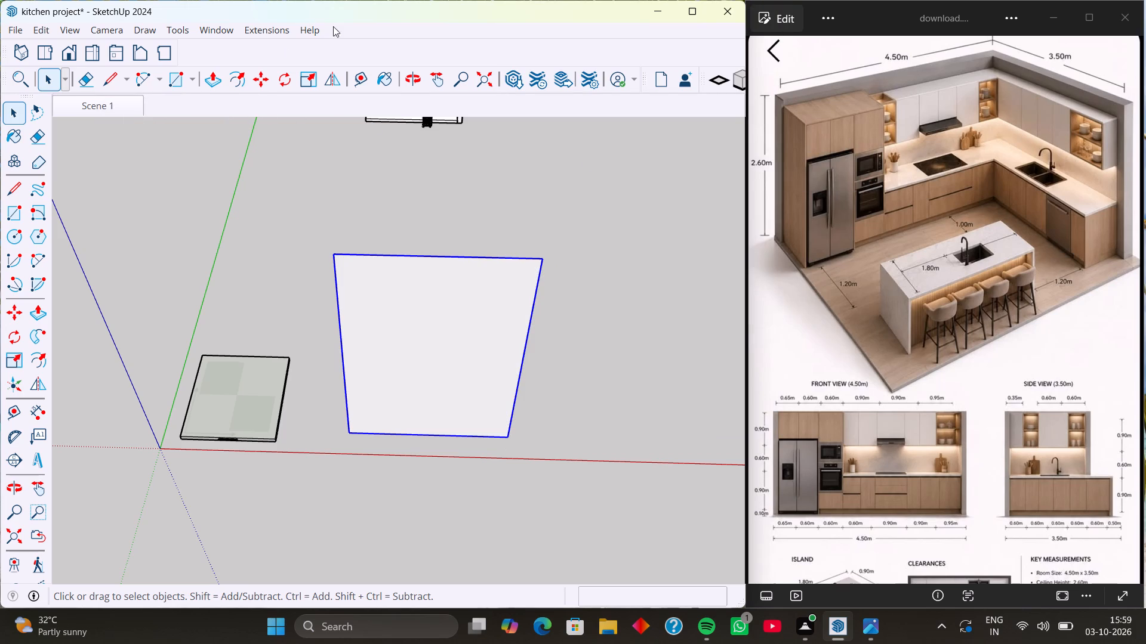
pyautogui.click(697, 11)
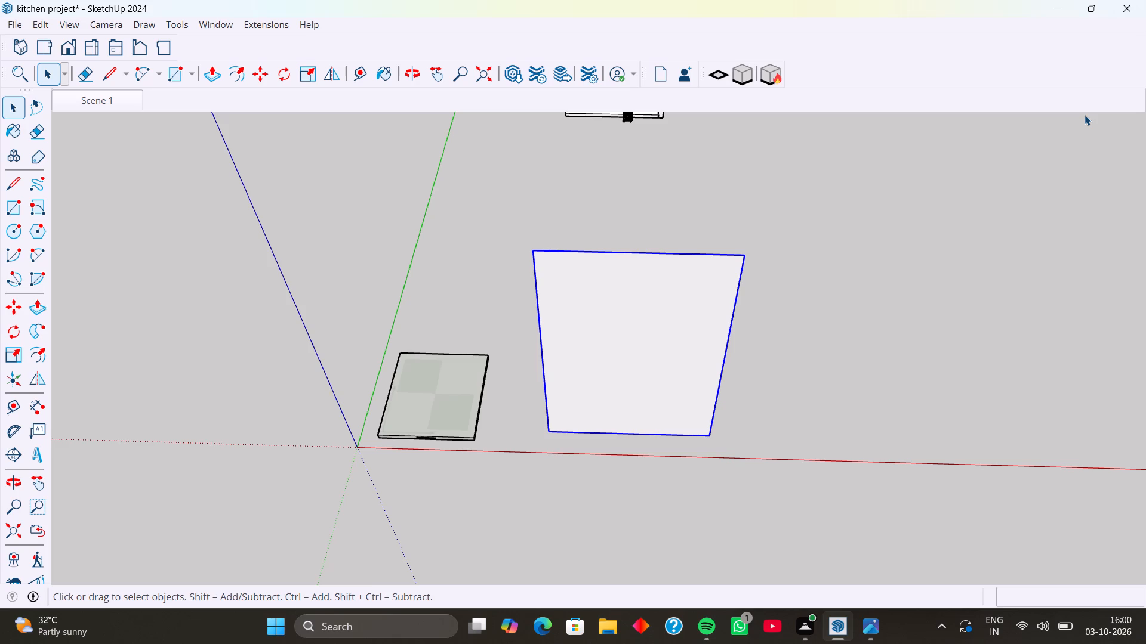
pyautogui.scroll(-1, 33, 0)
pyautogui.scroll(-1, 563, 139)
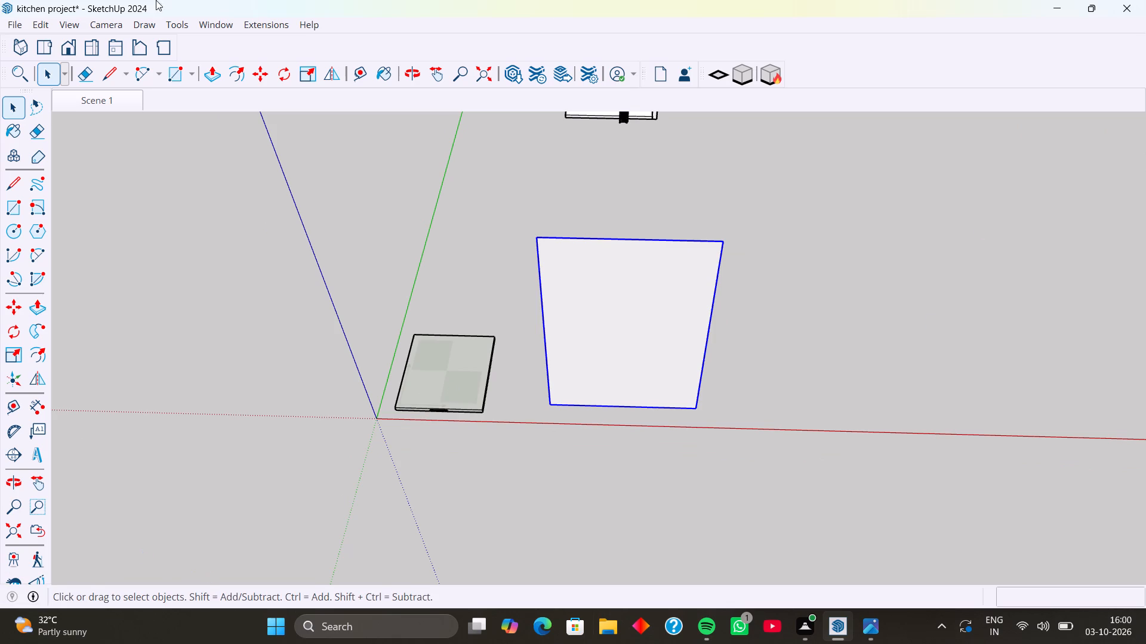
pyautogui.scroll(-1, 1145, 5)
pyautogui.click(800, 363)
pyautogui.click(854, 303)
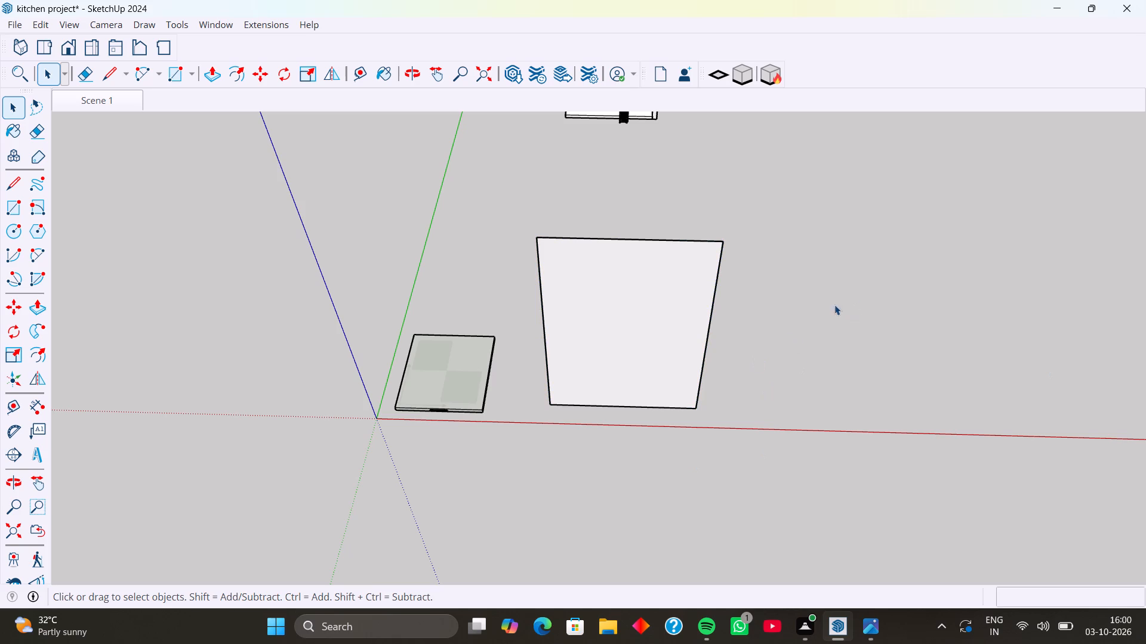
# Copy the kitchen floor slab straight up along the blue axis onto the top of the walls as a ceiling.
pyautogui.scroll(-2, 598, 345)
pyautogui.keyDown('shift'); pyautogui.moveTo(574, 274); pyautogui.dragTo(602, 389, button='middle'); pyautogui.keyUp('shift')
pyautogui.moveTo(666, 238); pyautogui.dragTo(685, 132, button='middle')
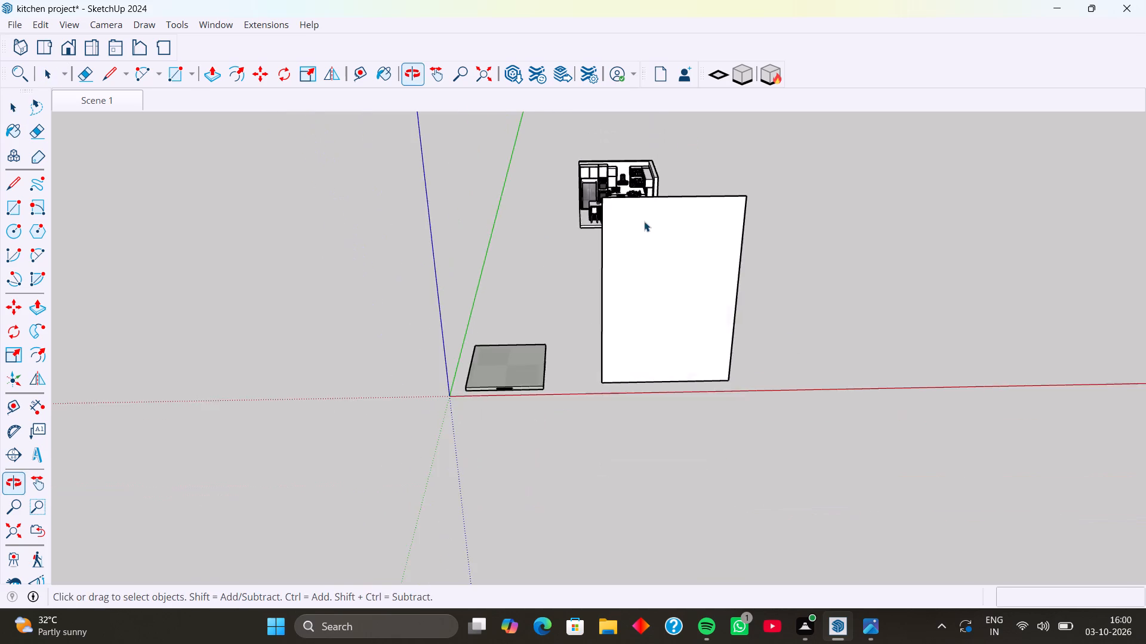
pyautogui.scroll(3, 637, 223)
pyautogui.moveTo(550, 259); pyautogui.dragTo(645, 281, button='middle')
pyautogui.scroll(9, 551, 259)
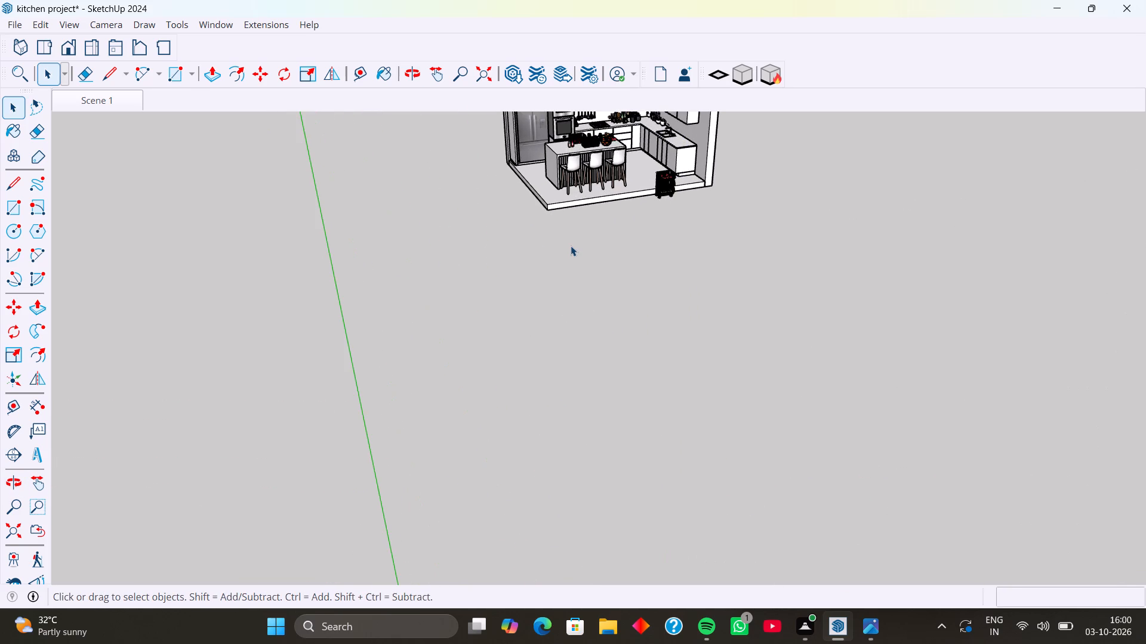
pyautogui.moveTo(573, 231); pyautogui.dragTo(592, 309, button='middle')
pyautogui.moveTo(626, 264); pyautogui.dragTo(682, 321, button='middle')
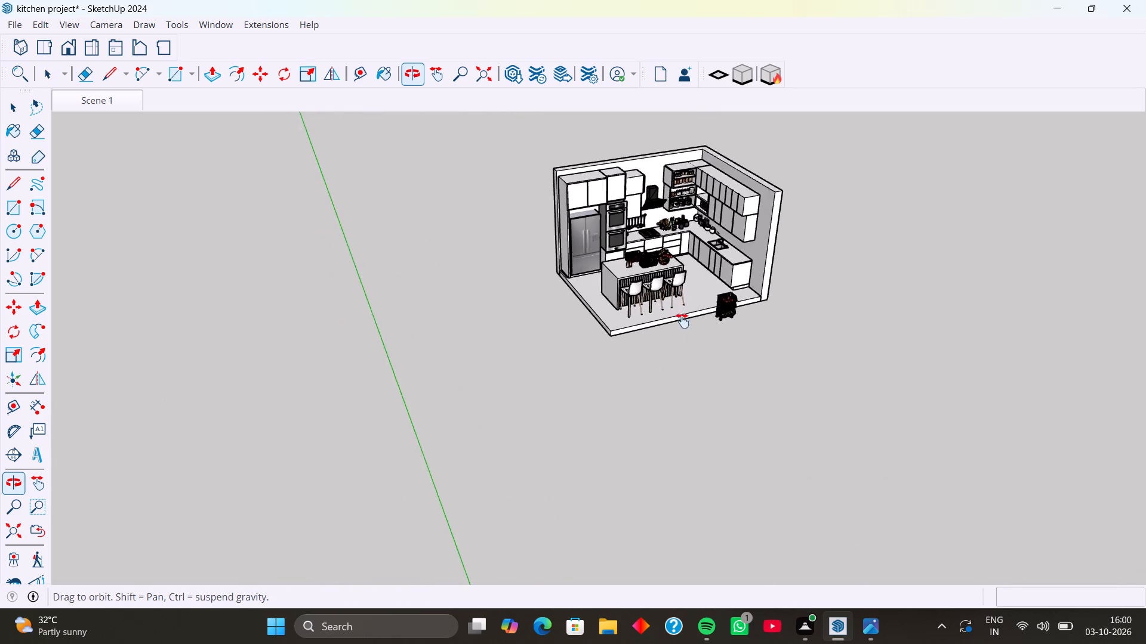
pyautogui.moveTo(682, 321); pyautogui.dragTo(698, 344, button='middle')
pyautogui.scroll(7, 690, 343)
pyautogui.moveTo(686, 354); pyautogui.dragTo(679, 299, button='middle')
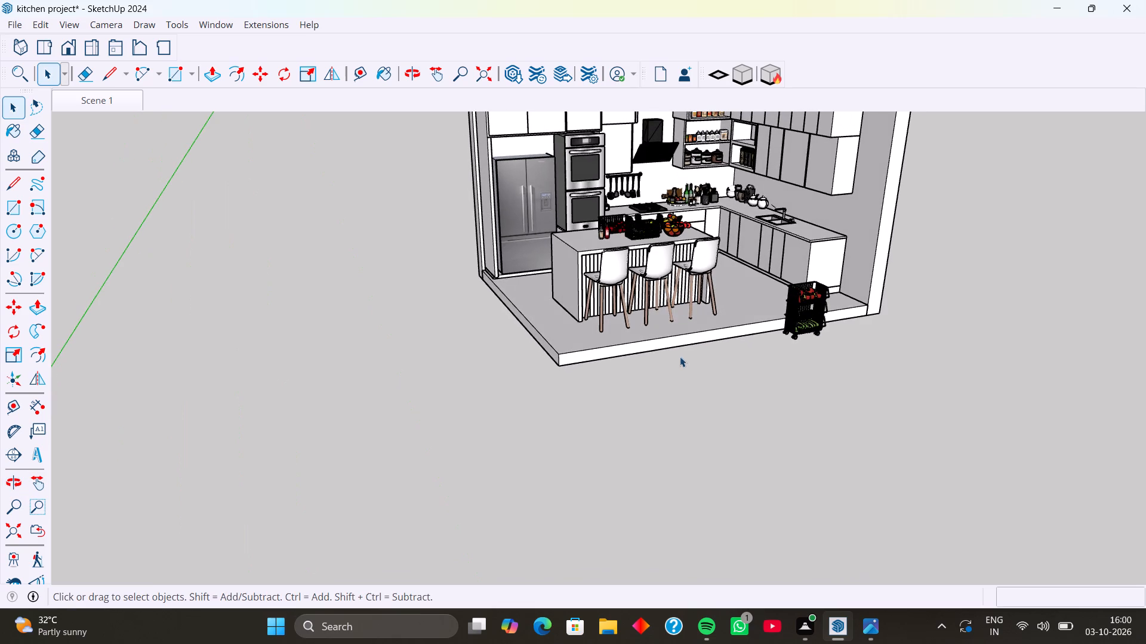
pyautogui.click(673, 342)
pyautogui.moveTo(729, 369); pyautogui.dragTo(623, 371, button='middle')
pyautogui.moveTo(811, 383); pyautogui.dragTo(752, 380, button='middle')
pyautogui.scroll(4, 852, 383)
pyautogui.moveTo(852, 383); pyautogui.dragTo(800, 383, button='middle')
pyautogui.press('m')
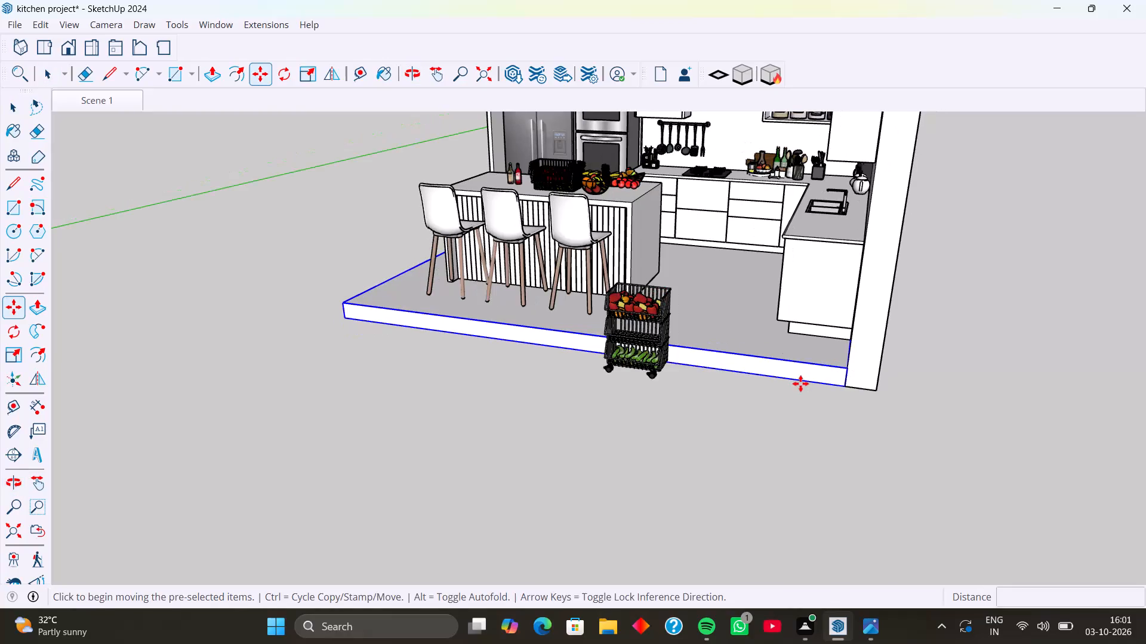
pyautogui.scroll(7, 828, 386)
pyautogui.click(854, 385)
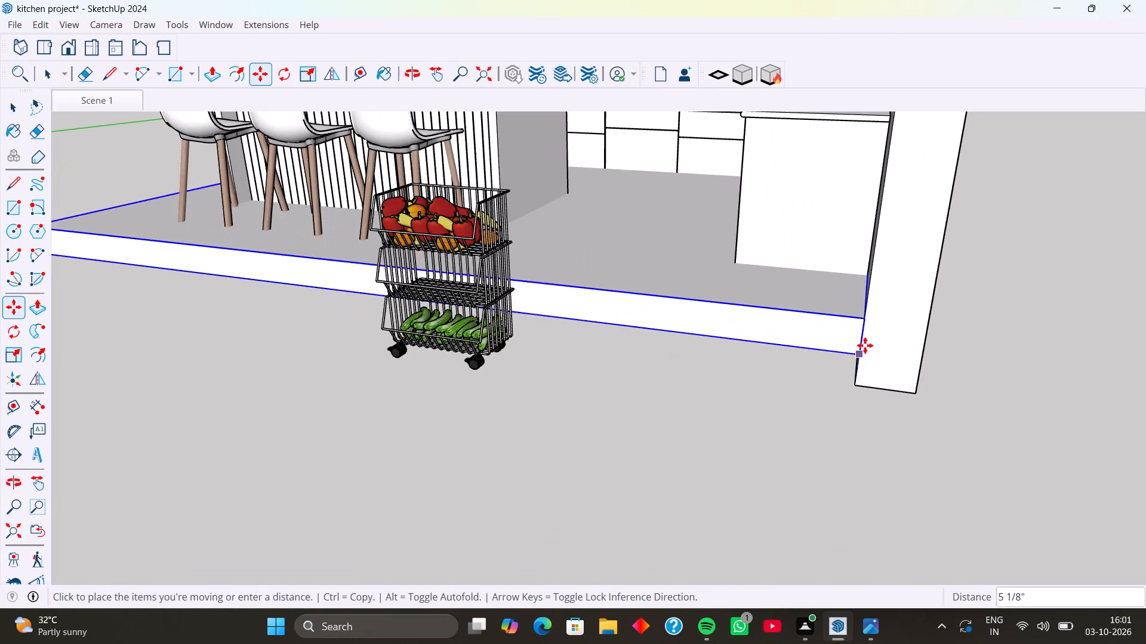
pyautogui.press('Up')
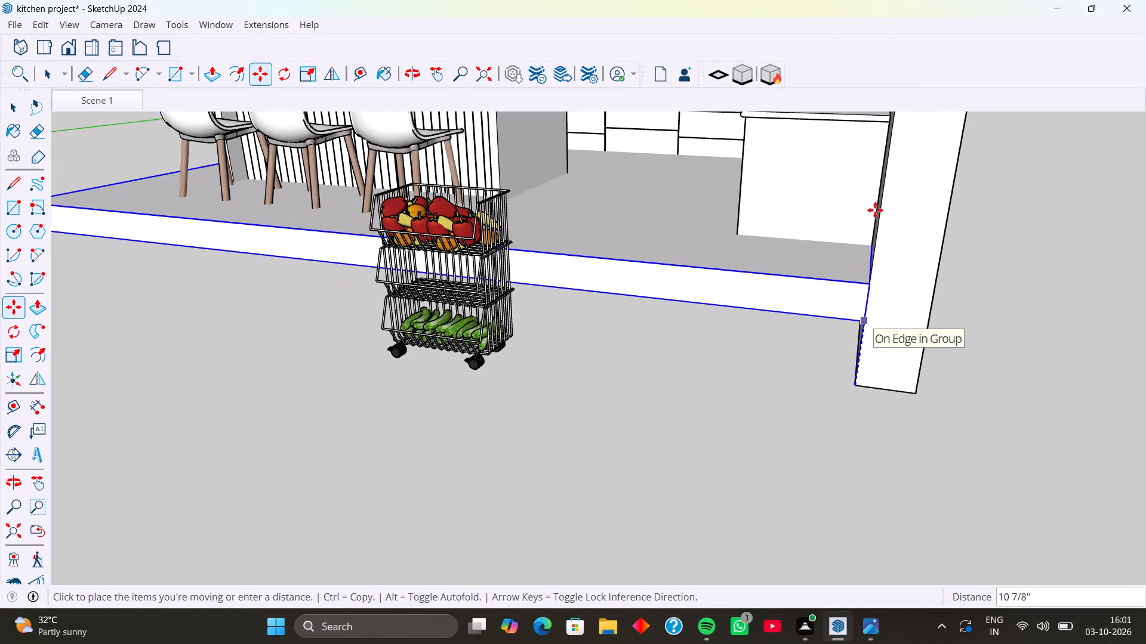
pyautogui.scroll(-7, 875, 209)
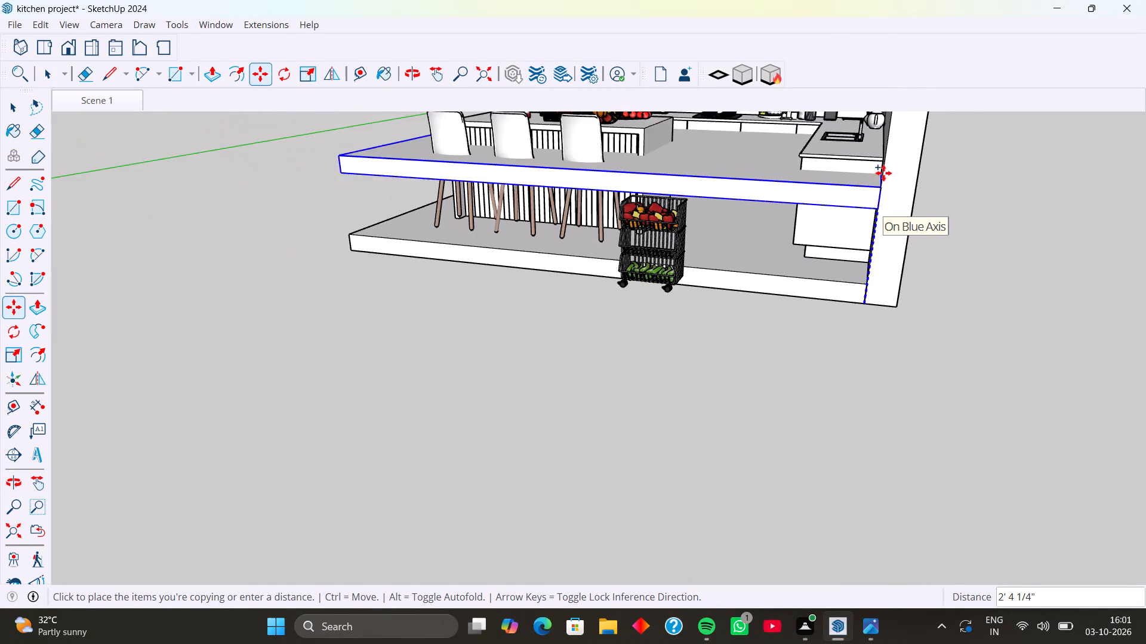
pyautogui.keyDown('shift'); pyautogui.moveTo(883, 161); pyautogui.dragTo(821, 444, button='middle'); pyautogui.keyUp('shift')
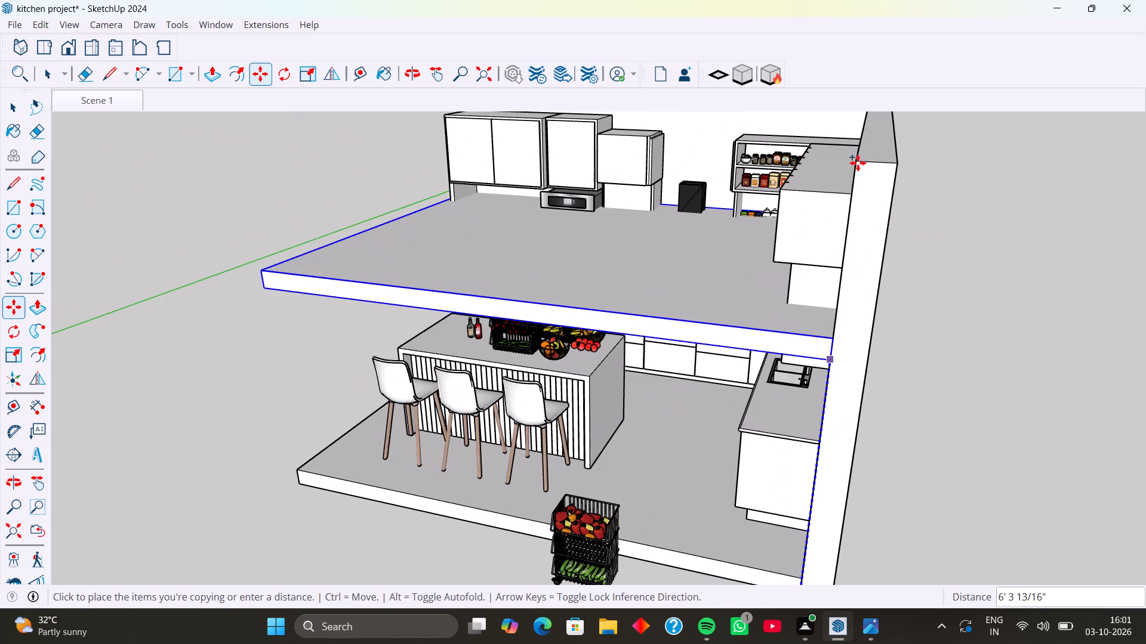
pyautogui.scroll(8, 862, 159)
pyautogui.click(862, 159)
# Inside the ceiling slab's group, extend its side face 9" outward to the outer face of the adjoining wall.
pyautogui.moveTo(859, 228); pyautogui.dragTo(719, 255, button='middle')
pyautogui.scroll(-4, 765, 253)
pyautogui.moveTo(811, 273); pyautogui.dragTo(708, 286, button='middle')
pyautogui.press('space')
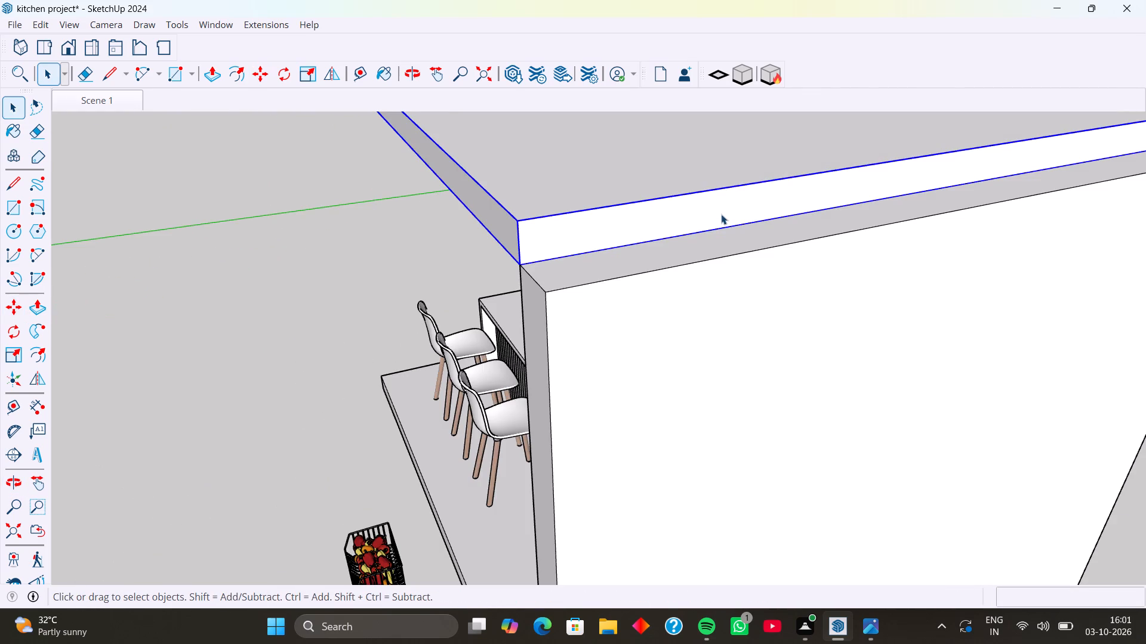
pyautogui.tripleClick(721, 214)
pyautogui.click(721, 214)
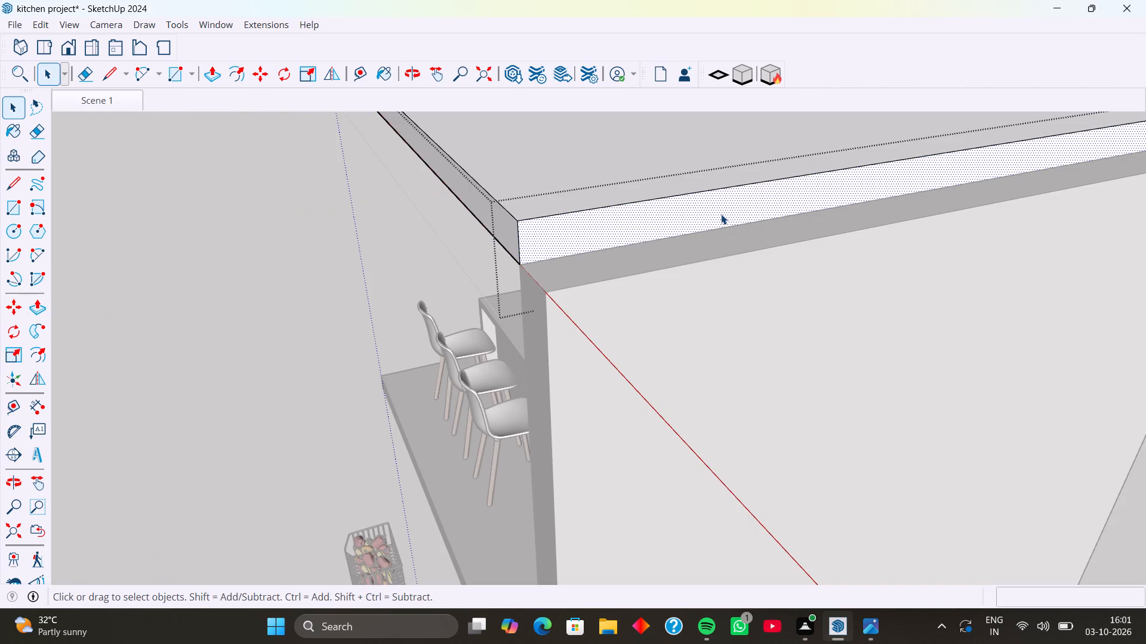
pyautogui.press('p')
pyautogui.click(636, 227)
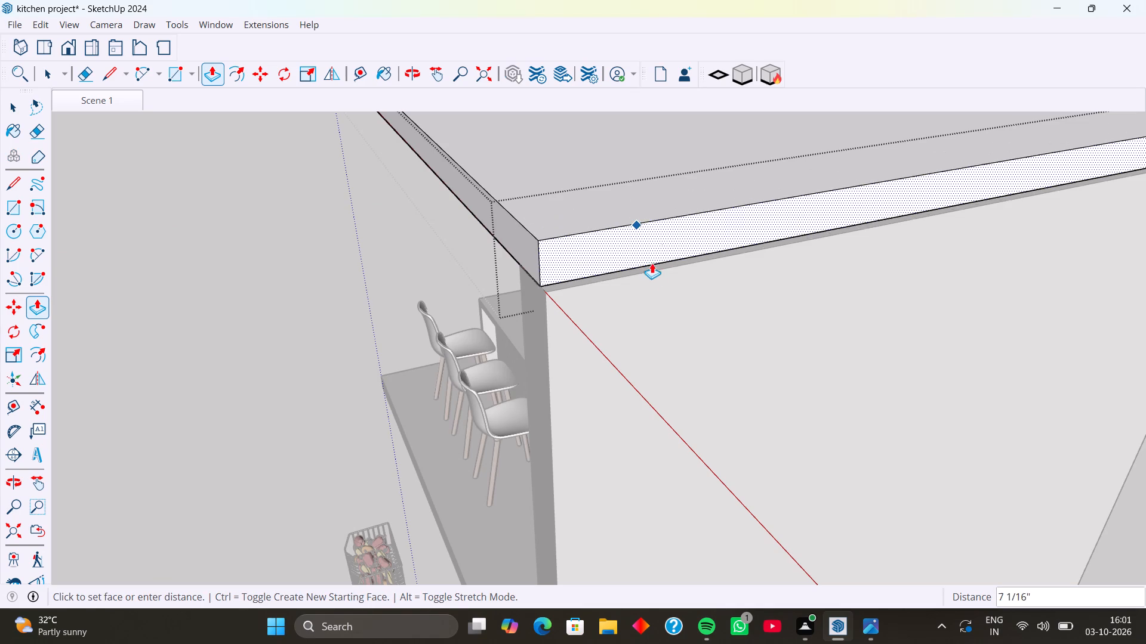
pyautogui.click(664, 288)
pyautogui.scroll(-12, 488, 328)
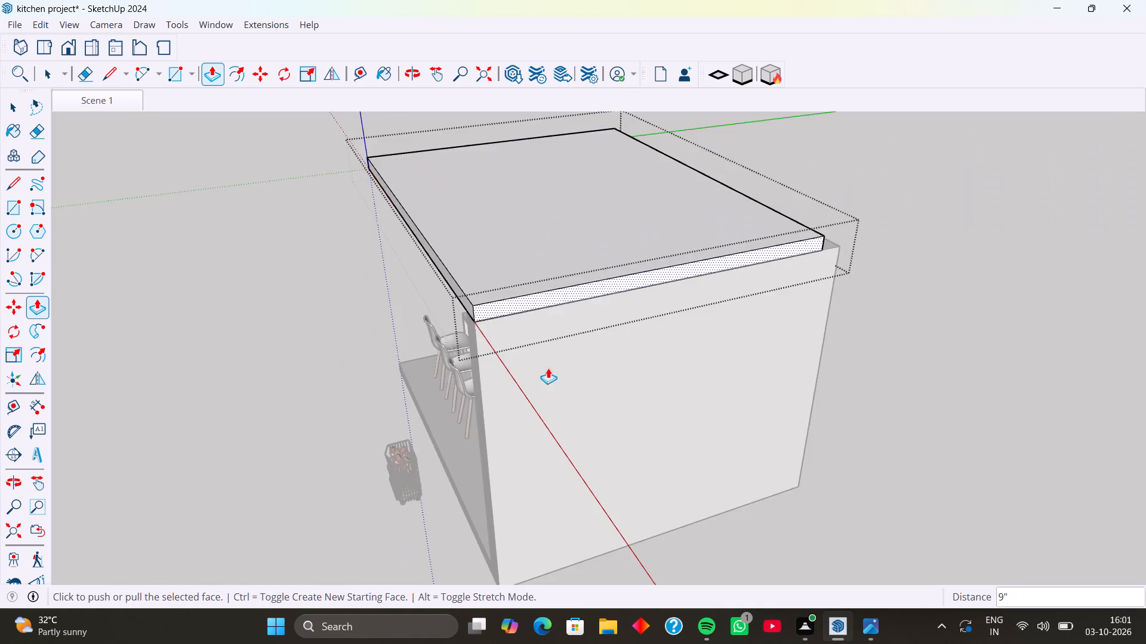
# Extend the ceiling slab's rear face outward to the back wall's outer face and leave the group.
pyautogui.scroll(-2, 548, 368)
pyautogui.moveTo(726, 348); pyautogui.dragTo(375, 400, button='middle')
pyautogui.moveTo(645, 383); pyautogui.dragTo(449, 386, button='middle')
pyautogui.moveTo(661, 383); pyautogui.dragTo(393, 420, button='middle')
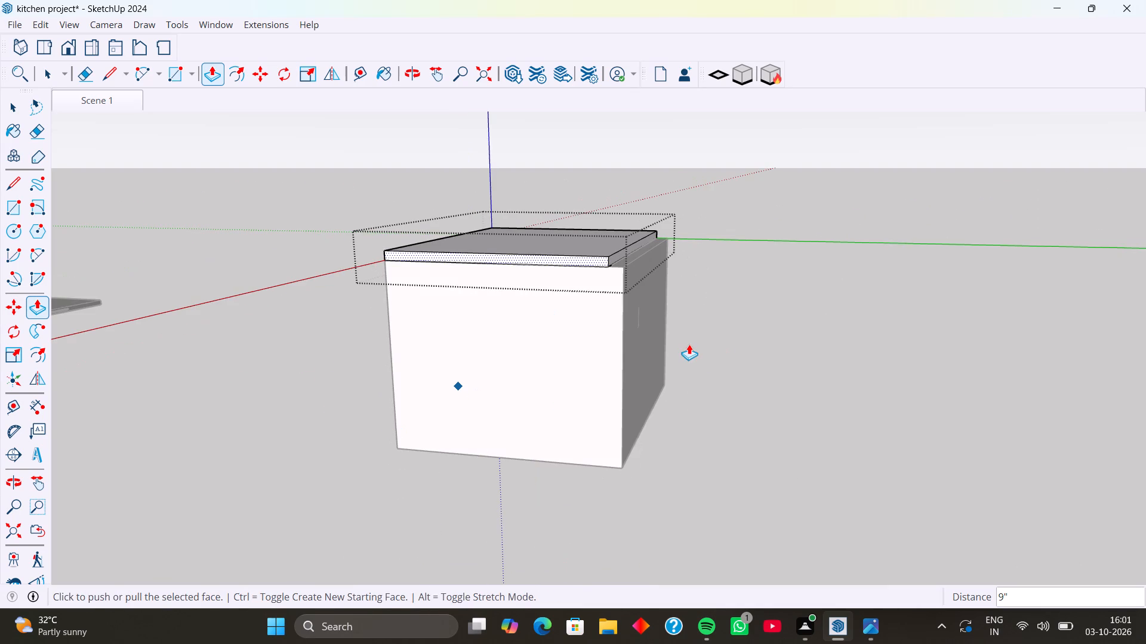
pyautogui.moveTo(689, 344); pyautogui.dragTo(526, 416, button='middle')
pyautogui.moveTo(696, 345); pyautogui.dragTo(577, 398, button='middle')
pyautogui.moveTo(587, 385); pyautogui.dragTo(506, 392, button='middle')
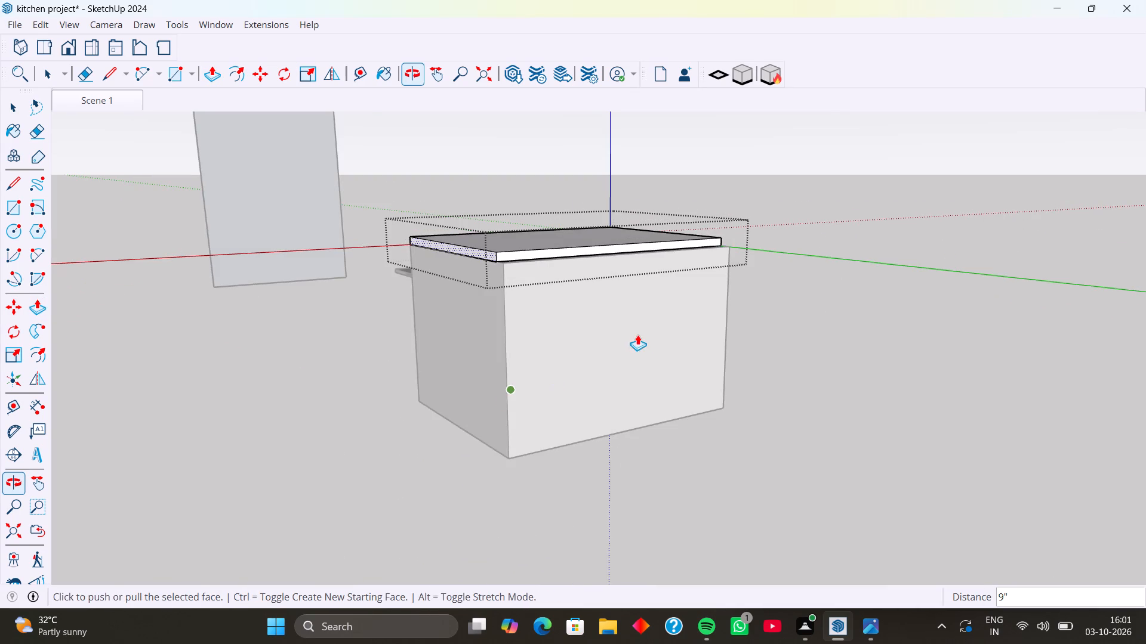
pyautogui.scroll(3, 619, 332)
pyautogui.scroll(18, 577, 338)
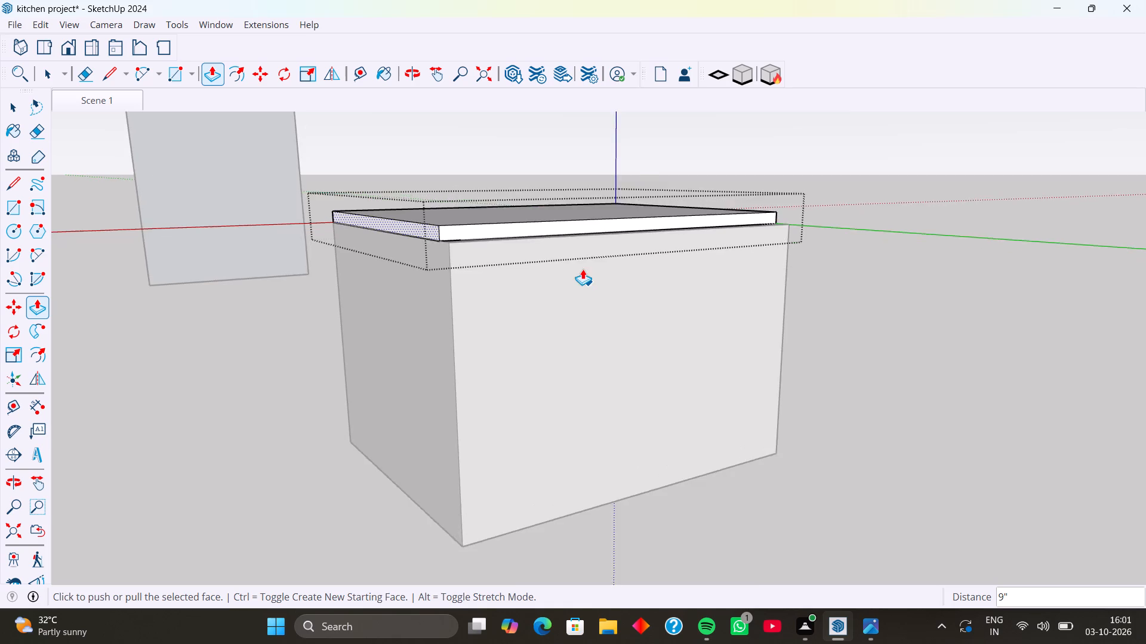
pyautogui.scroll(2, 583, 269)
pyautogui.moveTo(576, 249); pyautogui.dragTo(504, 332, button='middle')
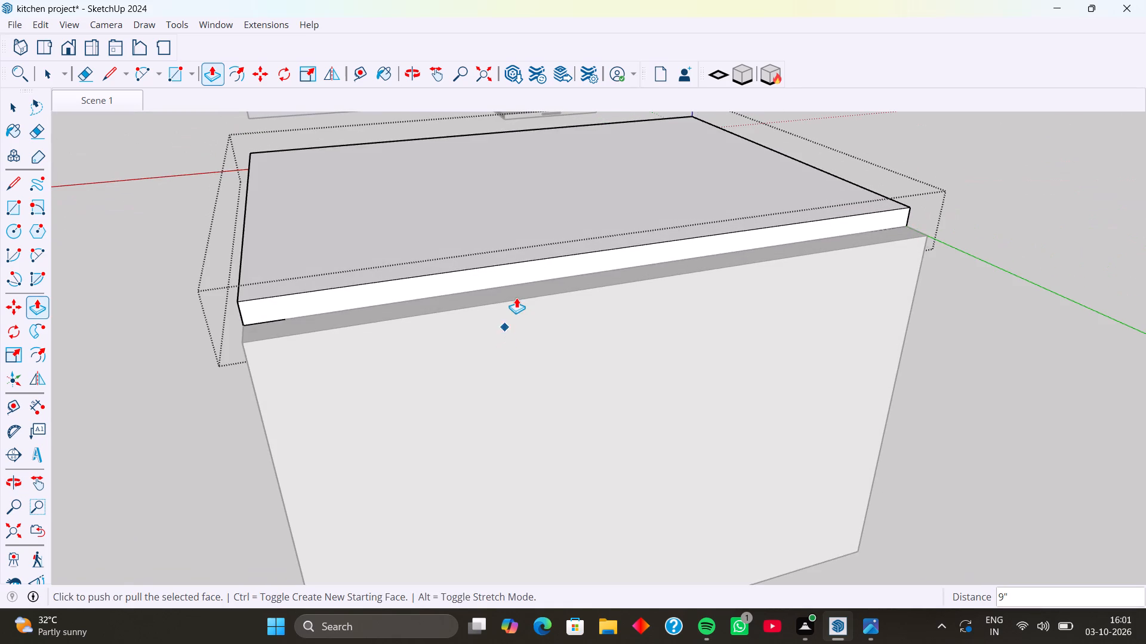
pyautogui.press('space')
pyautogui.click(519, 279)
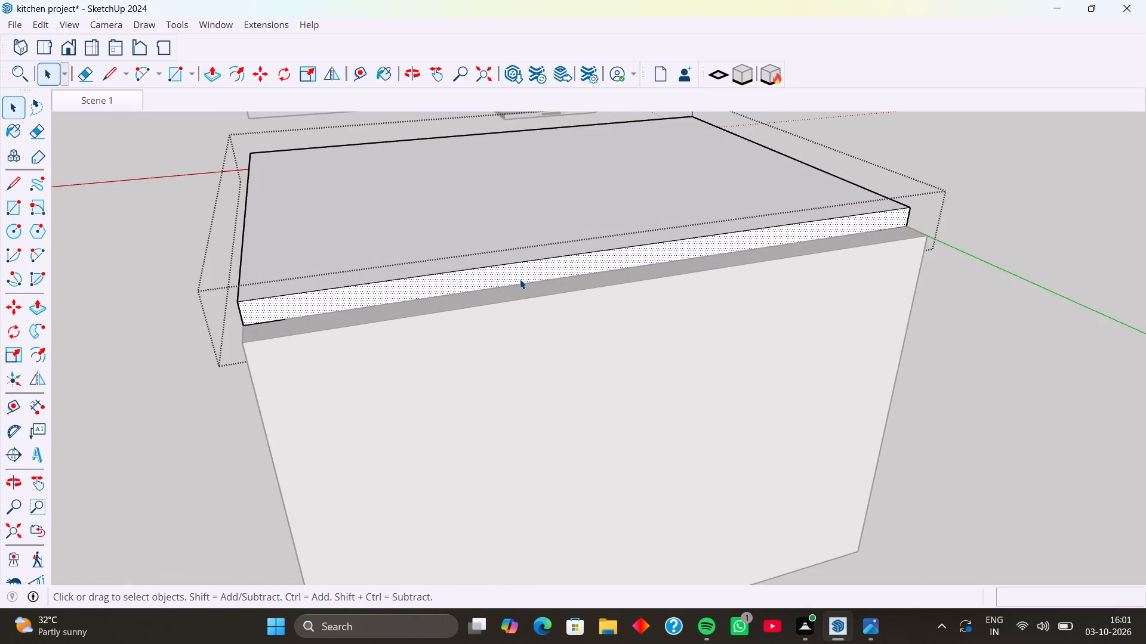
pyautogui.press('p')
pyautogui.click(518, 273)
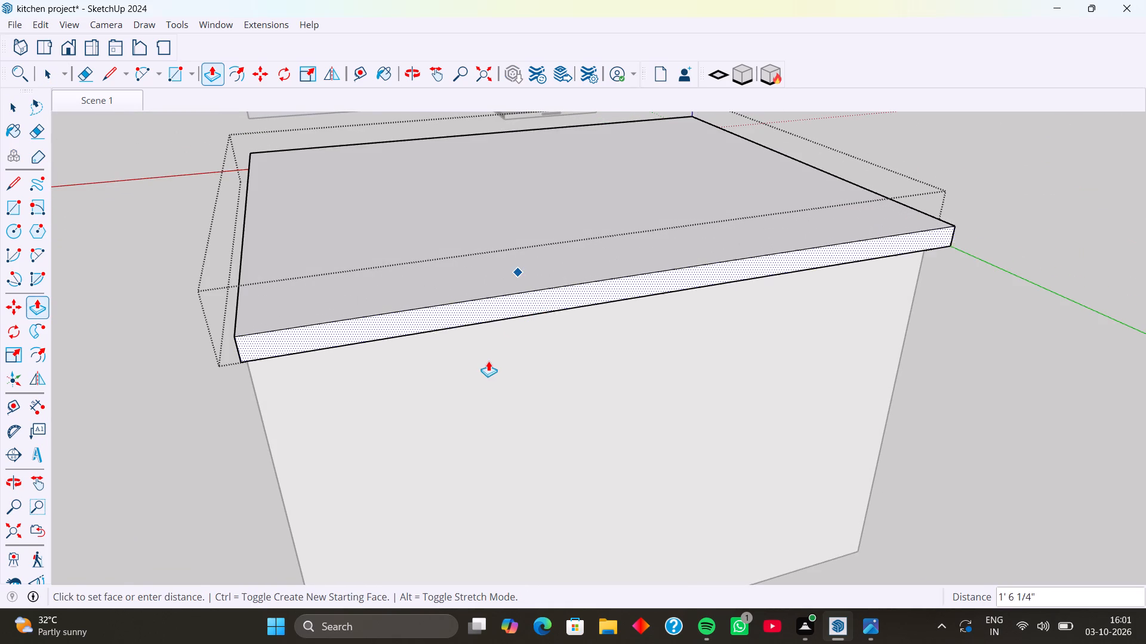
pyautogui.click(483, 368)
pyautogui.scroll(-5, 513, 343)
pyautogui.moveTo(533, 373); pyautogui.dragTo(680, 373, button='middle')
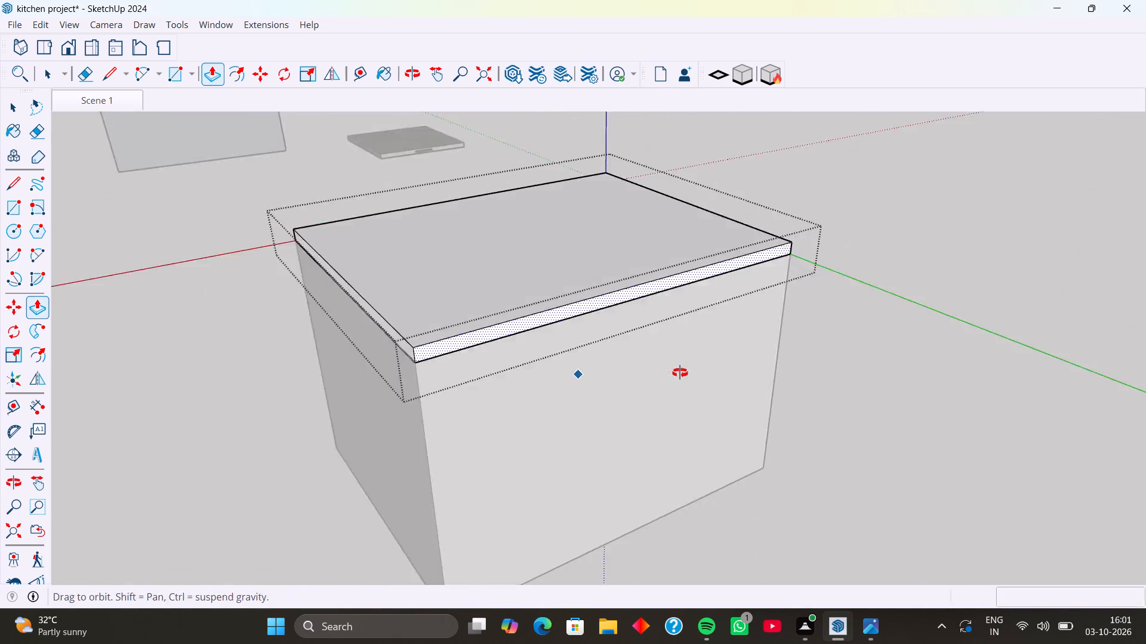
pyautogui.moveTo(680, 373); pyautogui.dragTo(680, 373, button='middle')
pyautogui.moveTo(499, 404); pyautogui.dragTo(673, 392, button='middle')
pyautogui.press('space')
pyautogui.click(785, 422)
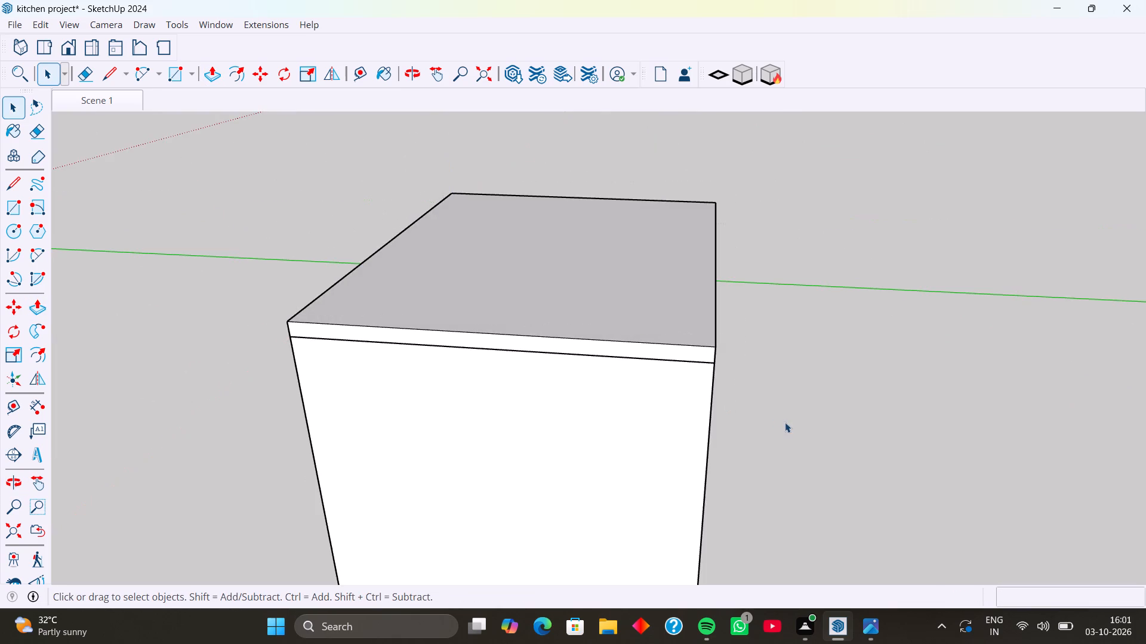
# Examine the kitchen with its ceiling slab from the open front side, from above and at eye level.
pyautogui.scroll(-2, 546, 386)
pyautogui.moveTo(523, 392); pyautogui.dragTo(758, 384, button='middle')
pyautogui.moveTo(568, 383); pyautogui.dragTo(756, 384, button='middle')
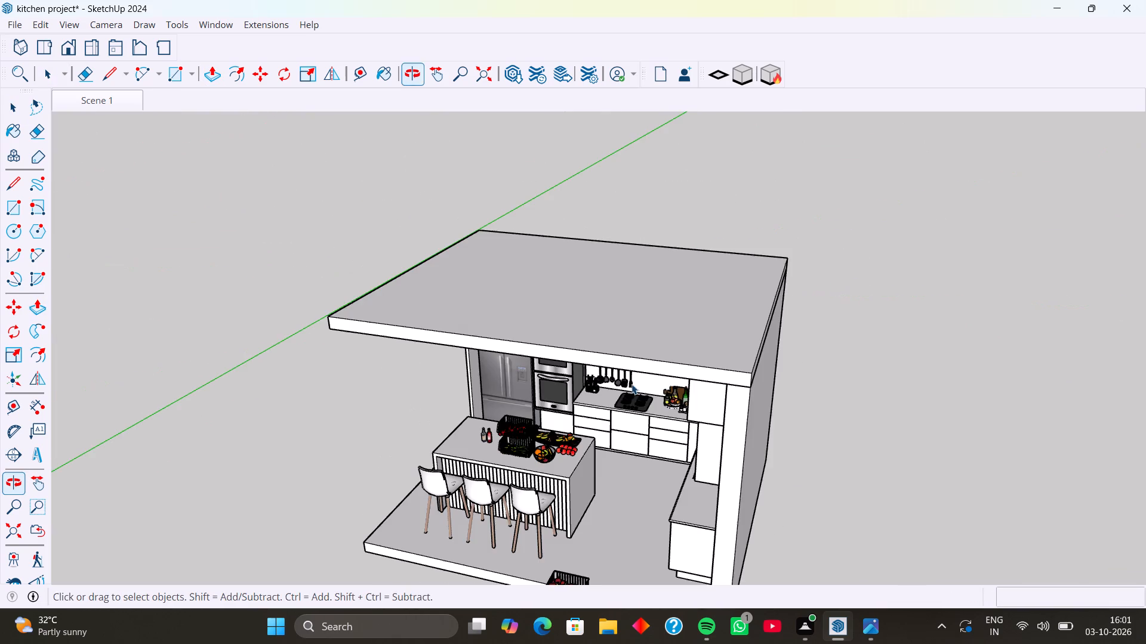
pyautogui.moveTo(602, 381); pyautogui.dragTo(803, 332, button='middle')
pyautogui.moveTo(638, 371); pyautogui.dragTo(768, 280, button='middle')
pyautogui.moveTo(689, 362); pyautogui.dragTo(678, 384, button='middle')
pyautogui.scroll(-1, 678, 384)
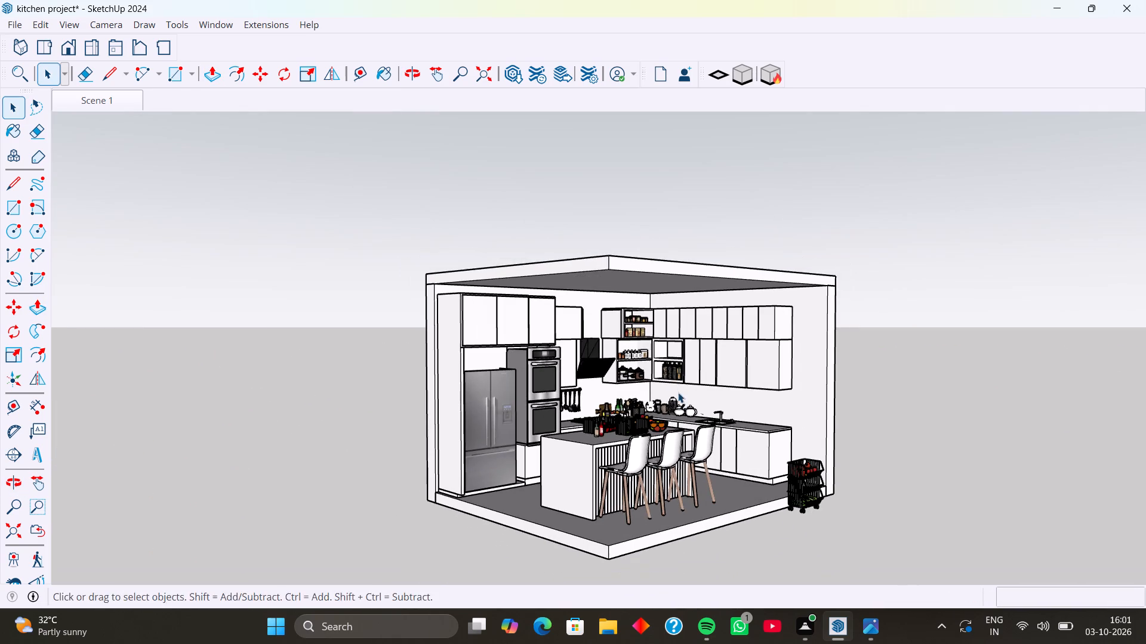
pyautogui.moveTo(678, 392); pyautogui.dragTo(689, 432, button='middle')
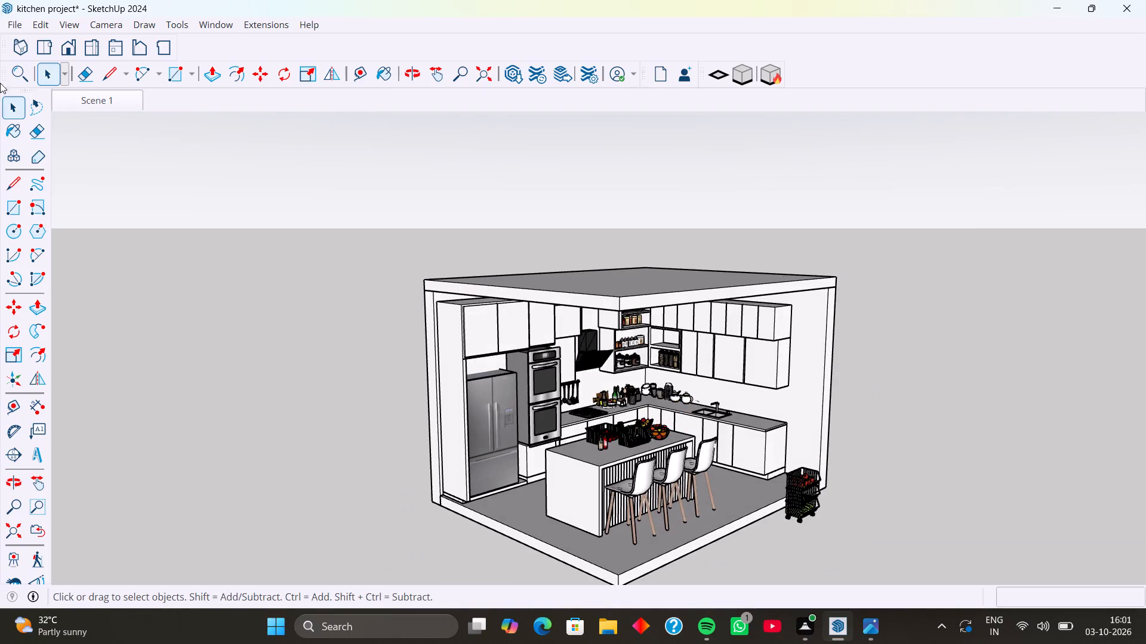
# Start a new model from the first template on the welcome screen, saving the changes to kitchen project.
pyautogui.click(311, 26)
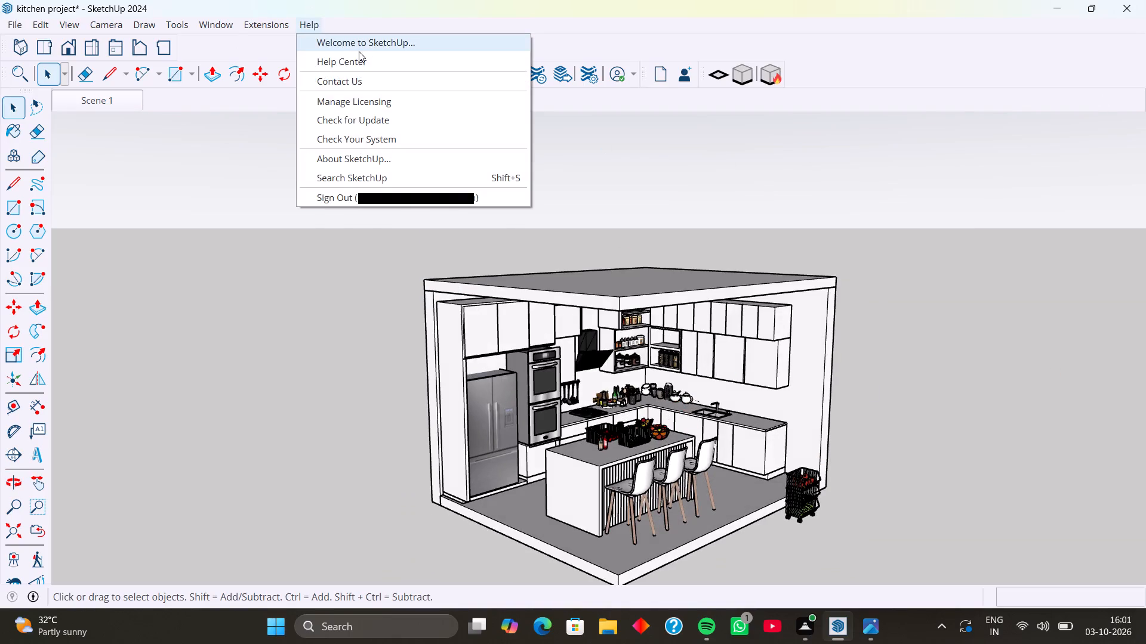
pyautogui.click(366, 51)
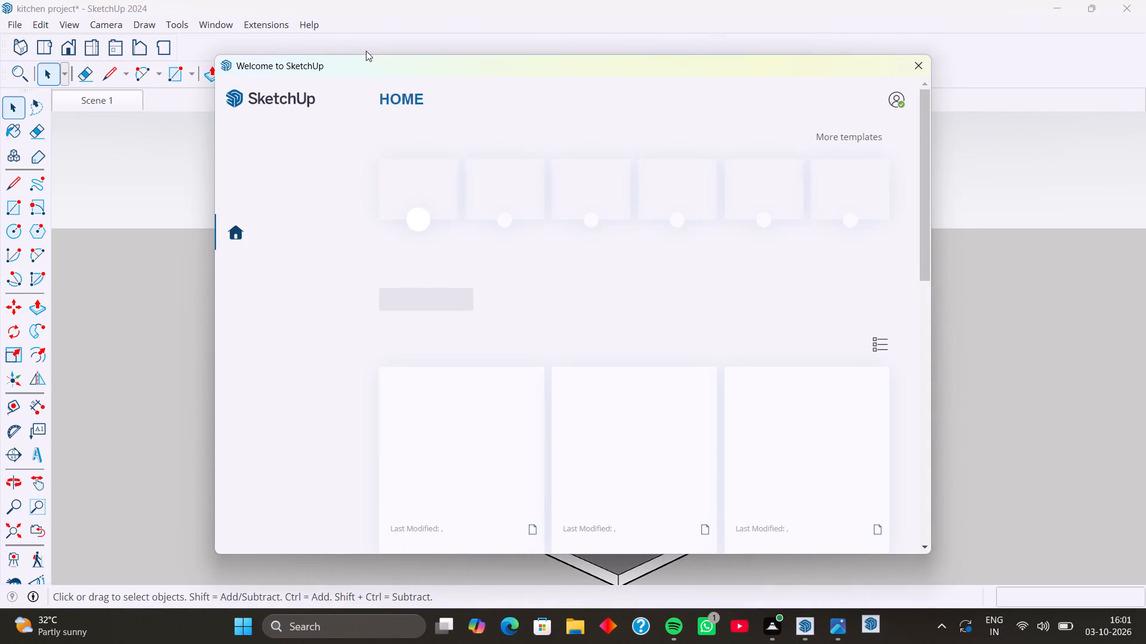
pyautogui.click(436, 194)
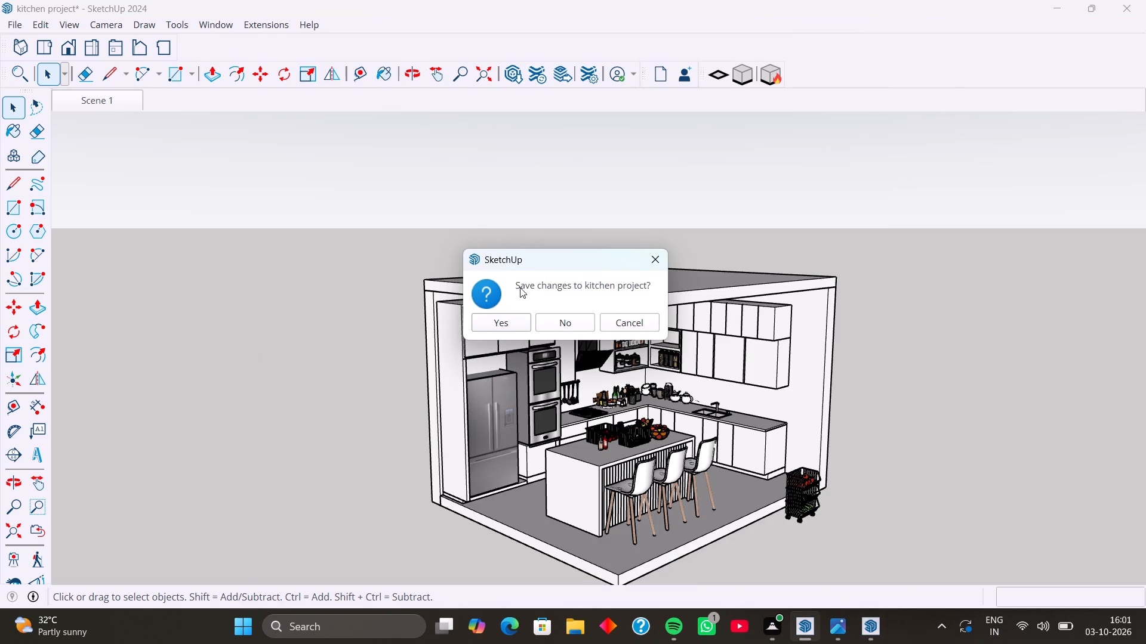
pyautogui.click(519, 327)
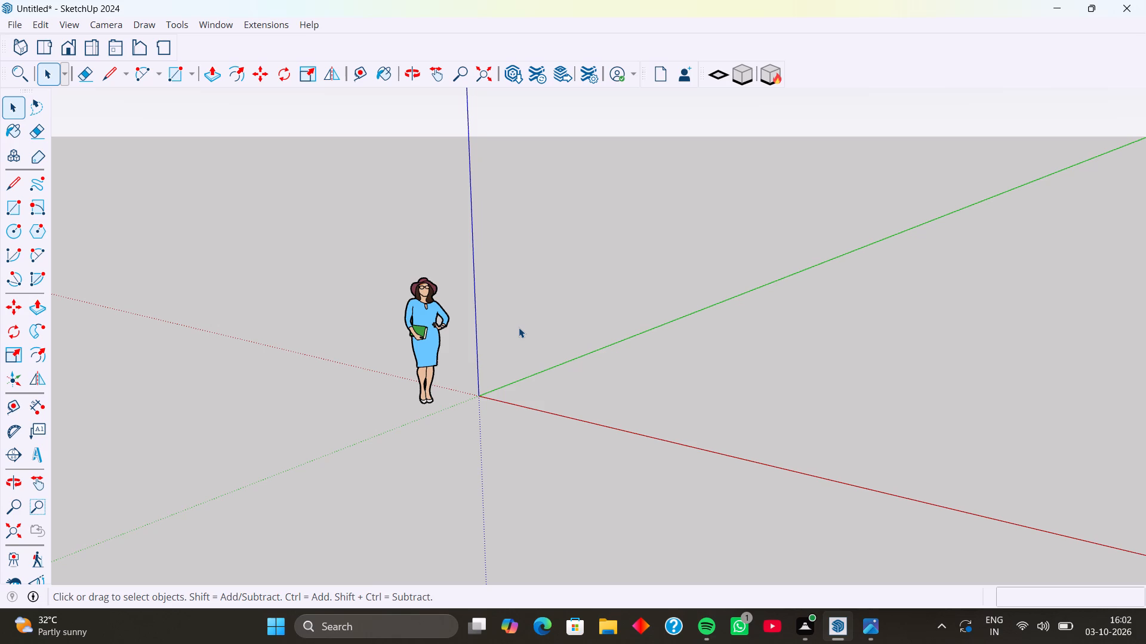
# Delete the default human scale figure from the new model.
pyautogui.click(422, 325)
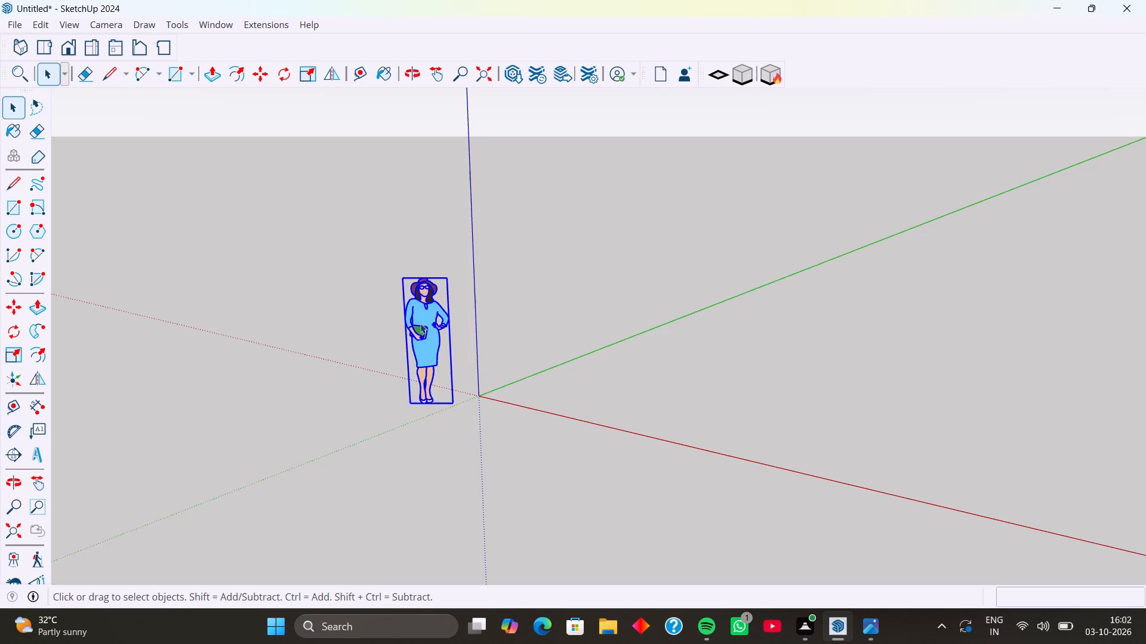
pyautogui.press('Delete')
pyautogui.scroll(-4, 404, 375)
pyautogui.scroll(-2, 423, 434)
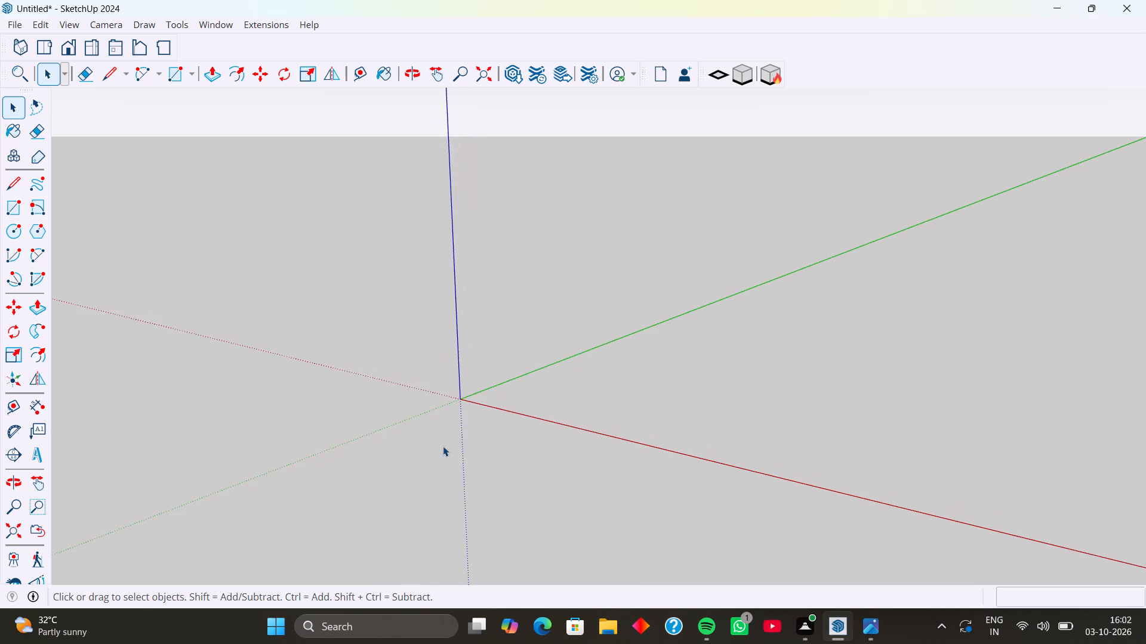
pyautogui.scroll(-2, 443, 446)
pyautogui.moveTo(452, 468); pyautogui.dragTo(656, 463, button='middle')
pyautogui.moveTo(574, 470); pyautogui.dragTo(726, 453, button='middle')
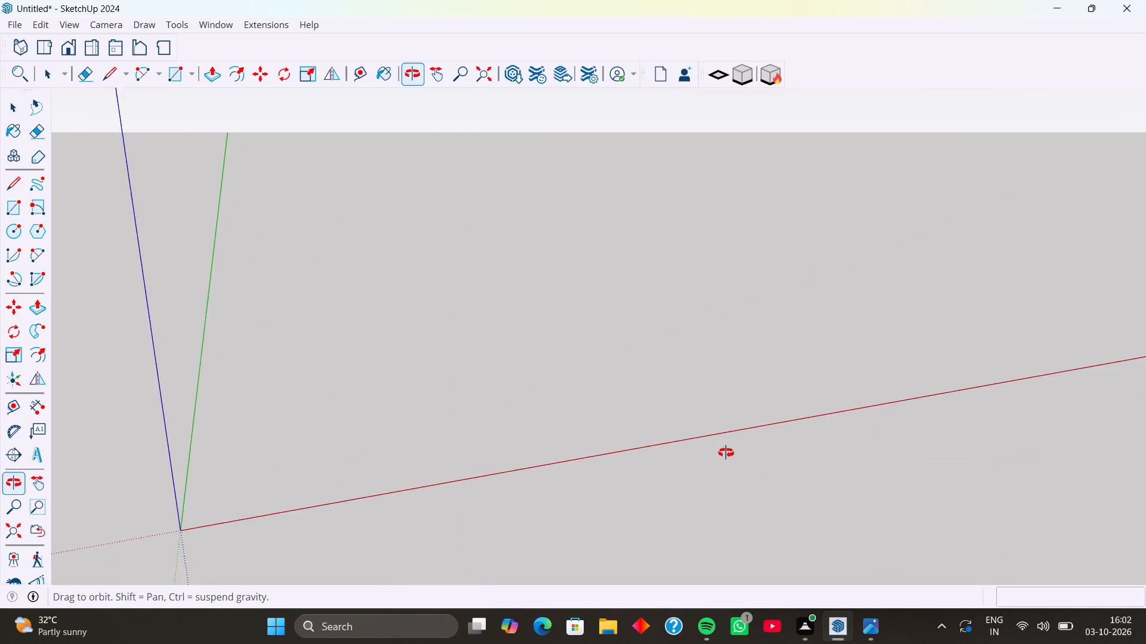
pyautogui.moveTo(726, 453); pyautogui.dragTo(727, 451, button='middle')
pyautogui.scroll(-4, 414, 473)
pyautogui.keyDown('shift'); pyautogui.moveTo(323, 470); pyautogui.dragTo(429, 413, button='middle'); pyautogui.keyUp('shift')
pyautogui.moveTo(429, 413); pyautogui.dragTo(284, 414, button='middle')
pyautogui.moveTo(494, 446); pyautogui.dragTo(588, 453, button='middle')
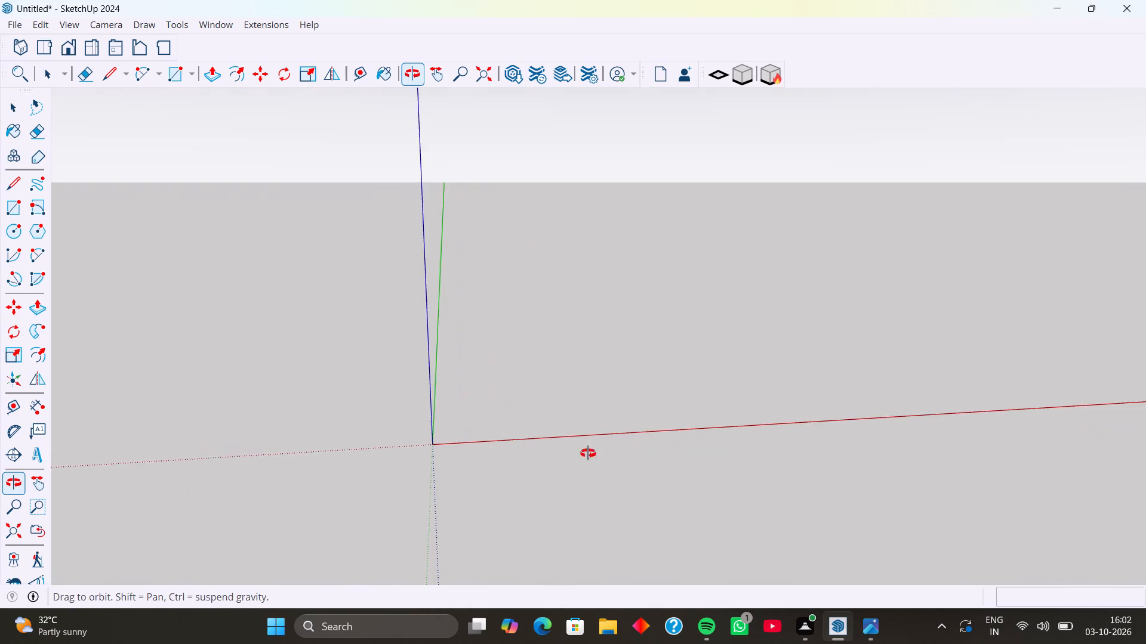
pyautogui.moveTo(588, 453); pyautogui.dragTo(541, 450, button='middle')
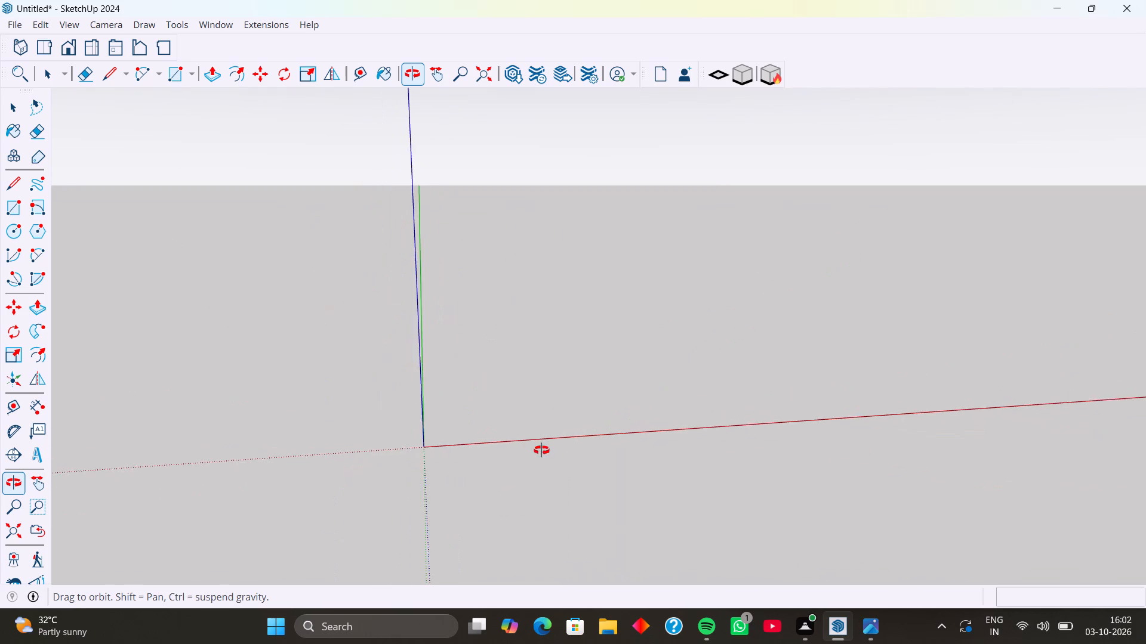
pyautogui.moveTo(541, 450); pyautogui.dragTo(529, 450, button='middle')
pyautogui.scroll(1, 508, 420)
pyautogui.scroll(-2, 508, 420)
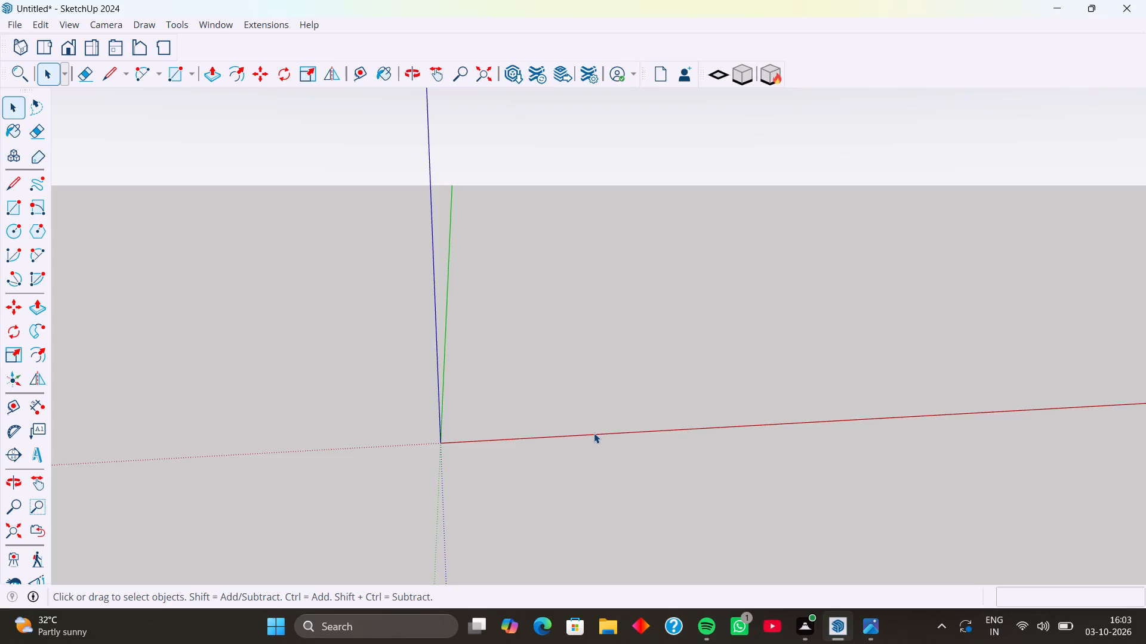
# Reopen the recent file kitchen project from the welcome screen, leaving the untitled model unsaved.
pyautogui.click(254, 27)
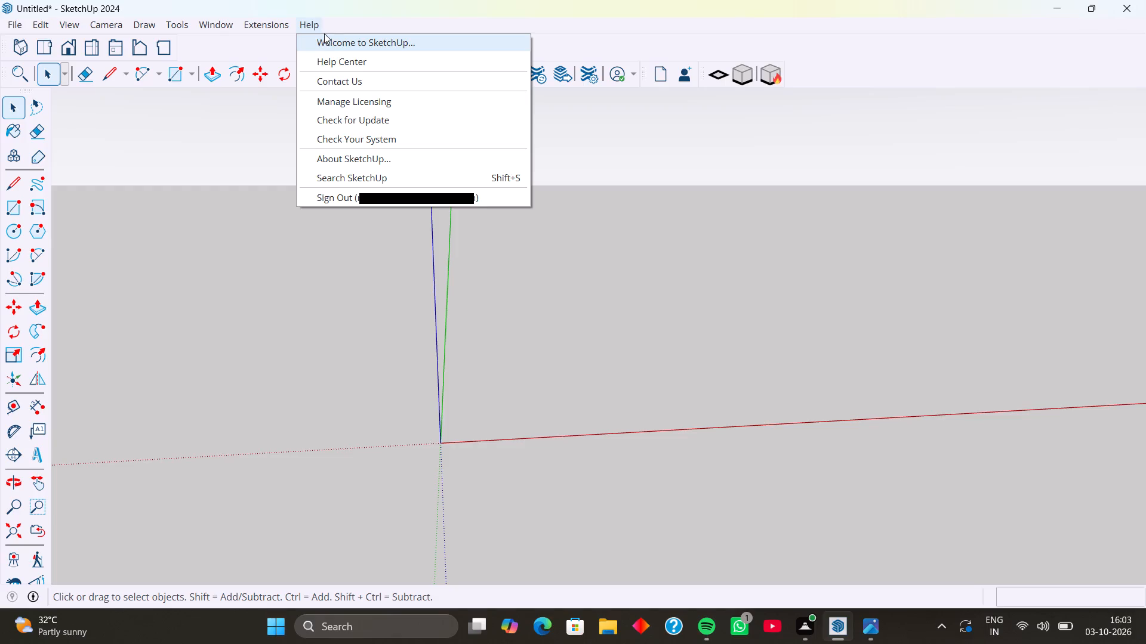
pyautogui.click(378, 45)
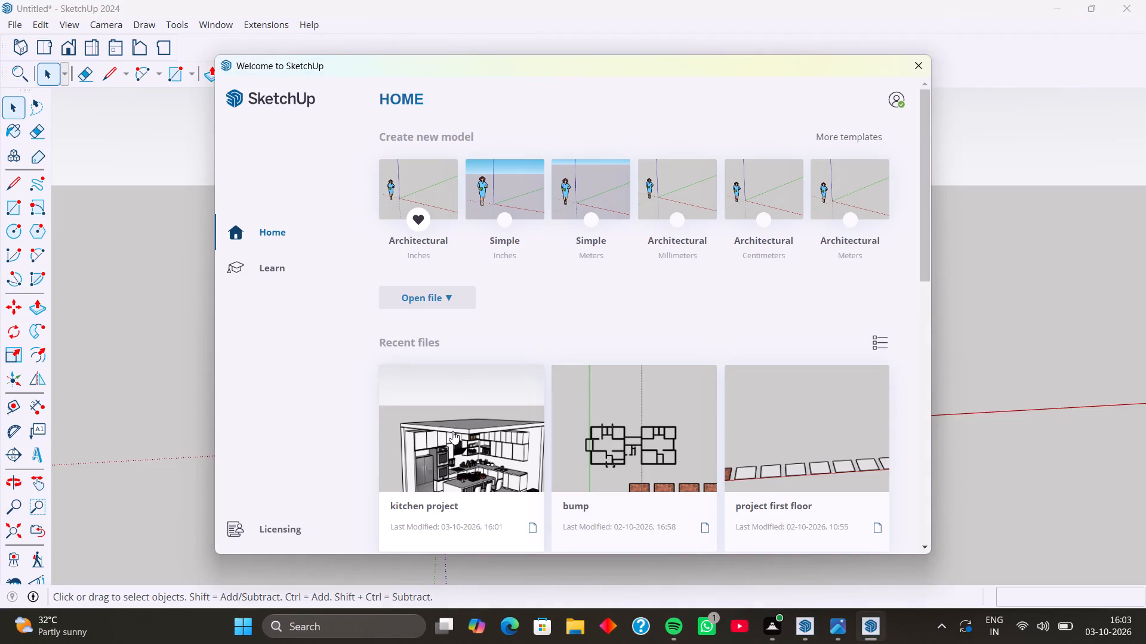
pyautogui.click(452, 431)
pyautogui.click(563, 327)
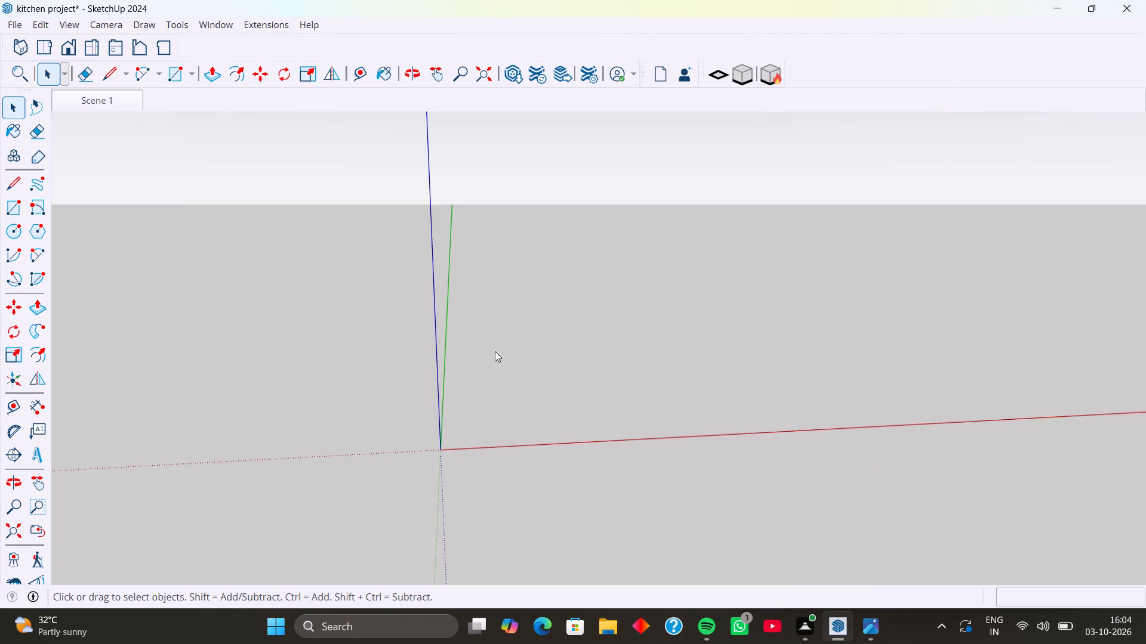
# Examine the whole reopened kitchen from its open front corner.
pyautogui.scroll(-5, 495, 351)
pyautogui.scroll(5, 497, 351)
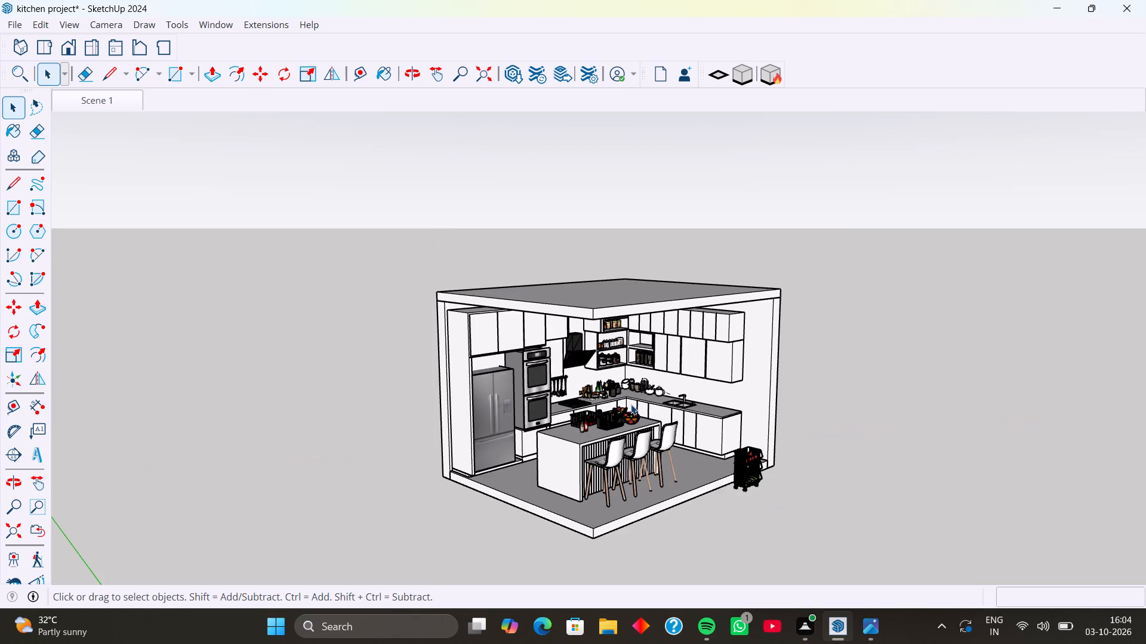
pyautogui.scroll(-4, 568, 411)
pyautogui.scroll(-3, 473, 404)
pyautogui.moveTo(565, 443); pyautogui.dragTo(520, 451, button='middle')
pyautogui.scroll(4, 542, 425)
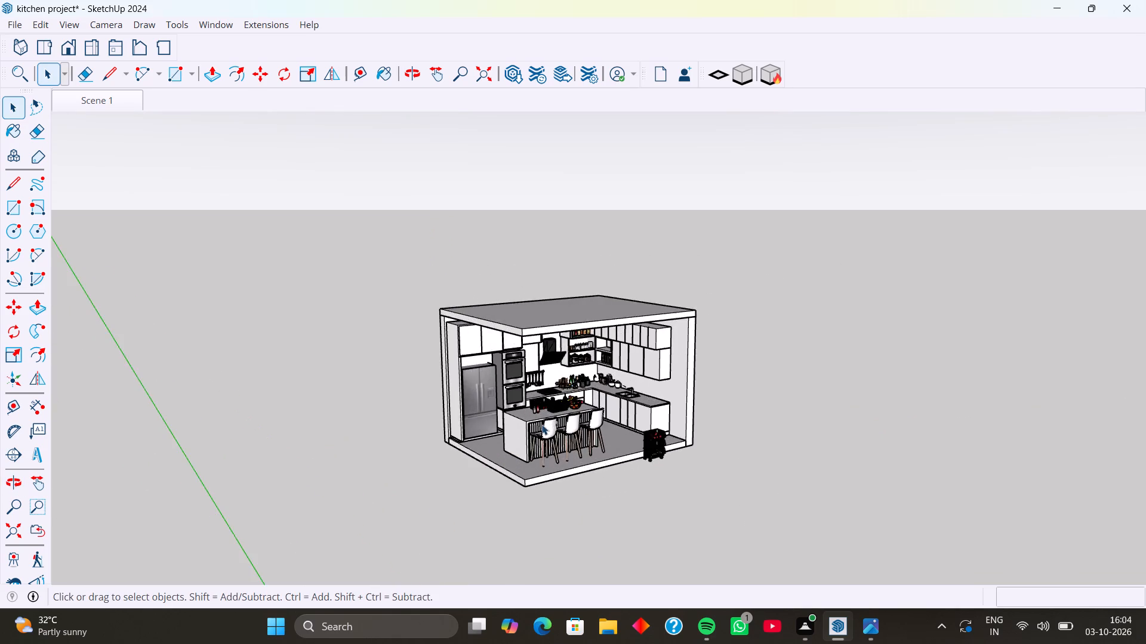
pyautogui.scroll(9, 542, 425)
pyautogui.scroll(-16, 563, 353)
pyautogui.moveTo(559, 419); pyautogui.dragTo(532, 423, button='middle')
pyautogui.scroll(9, 535, 423)
pyautogui.moveTo(542, 419); pyautogui.dragTo(586, 441, button='middle')
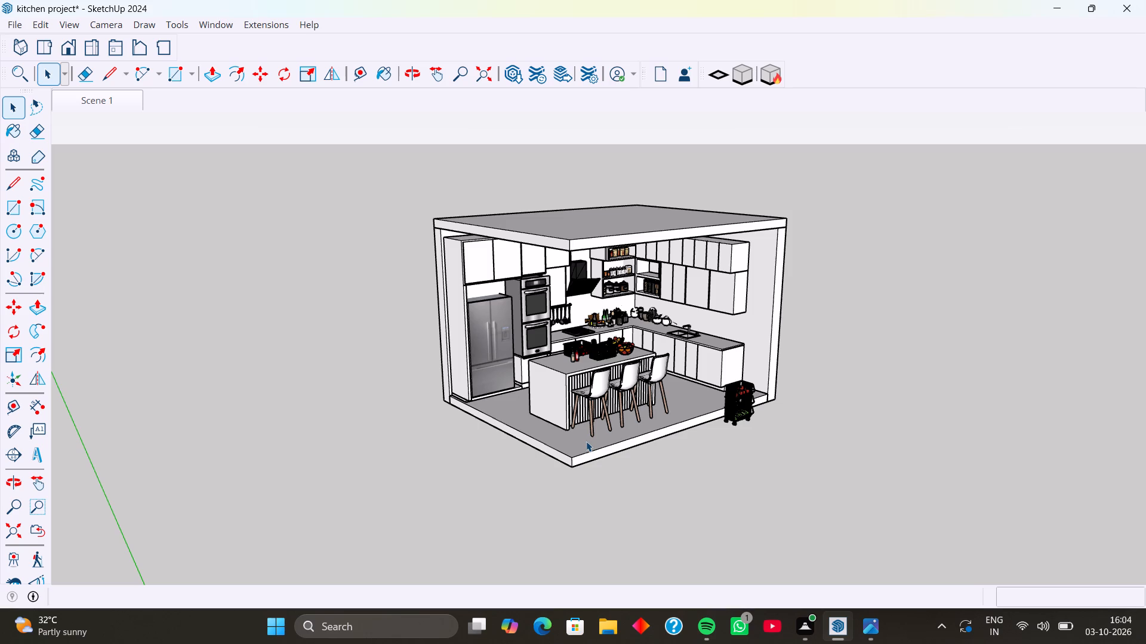
pyautogui.scroll(1, 586, 441)
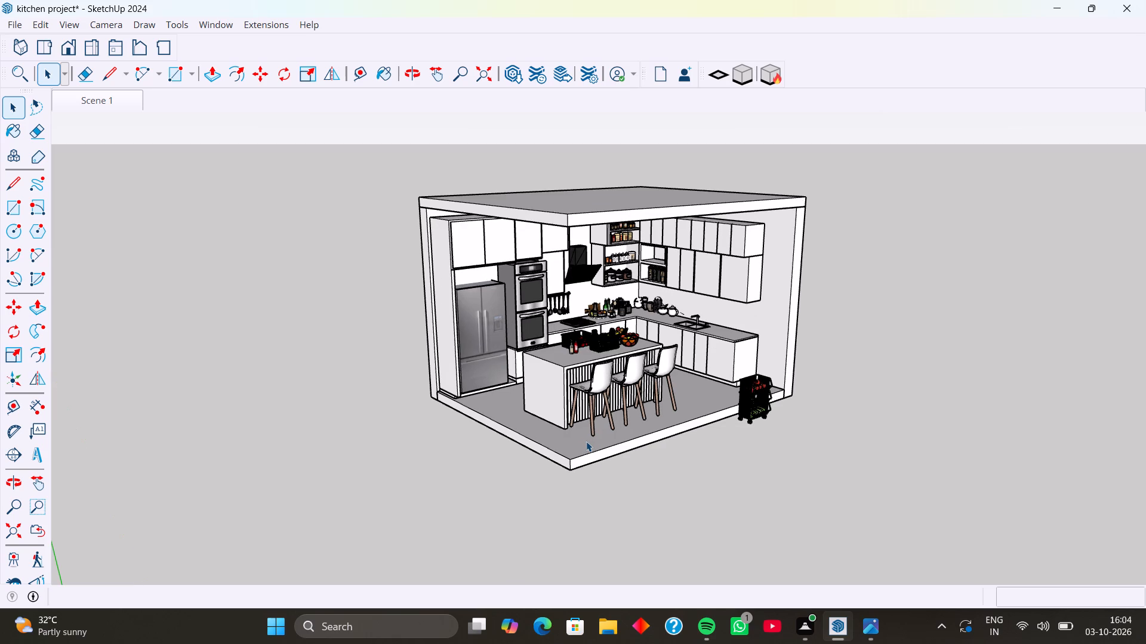
pyautogui.scroll(1, 586, 441)
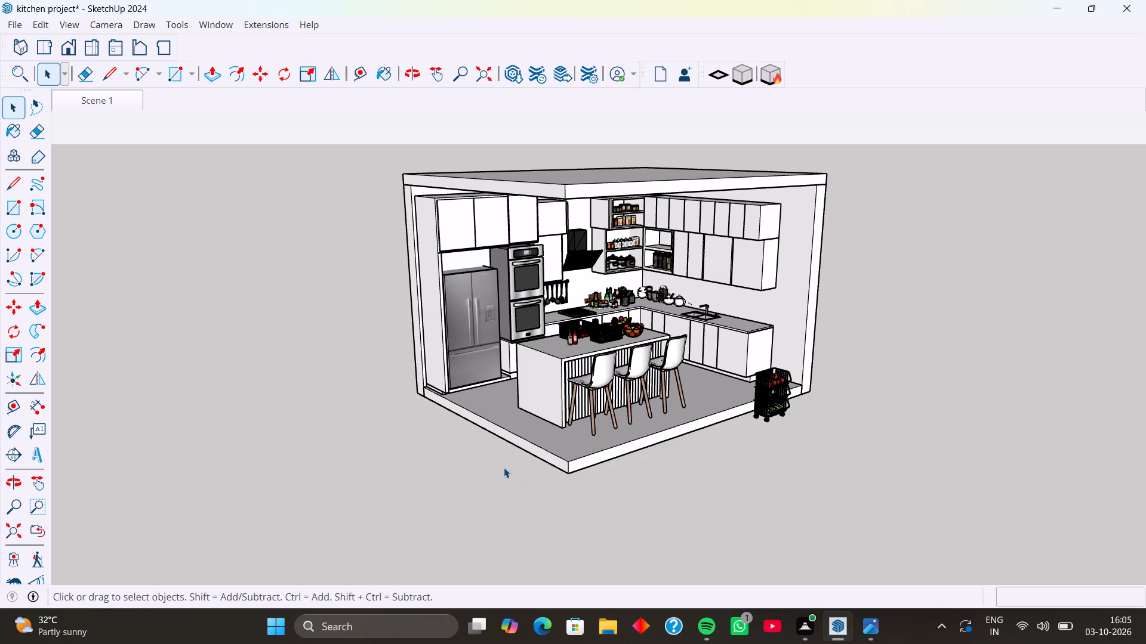
# Delete the stacked wire baskets and their vegetables from the trolley standing outside the floor slab's front edge.
pyautogui.scroll(18, 778, 395)
pyautogui.moveTo(774, 388); pyautogui.dragTo(759, 391, button='middle')
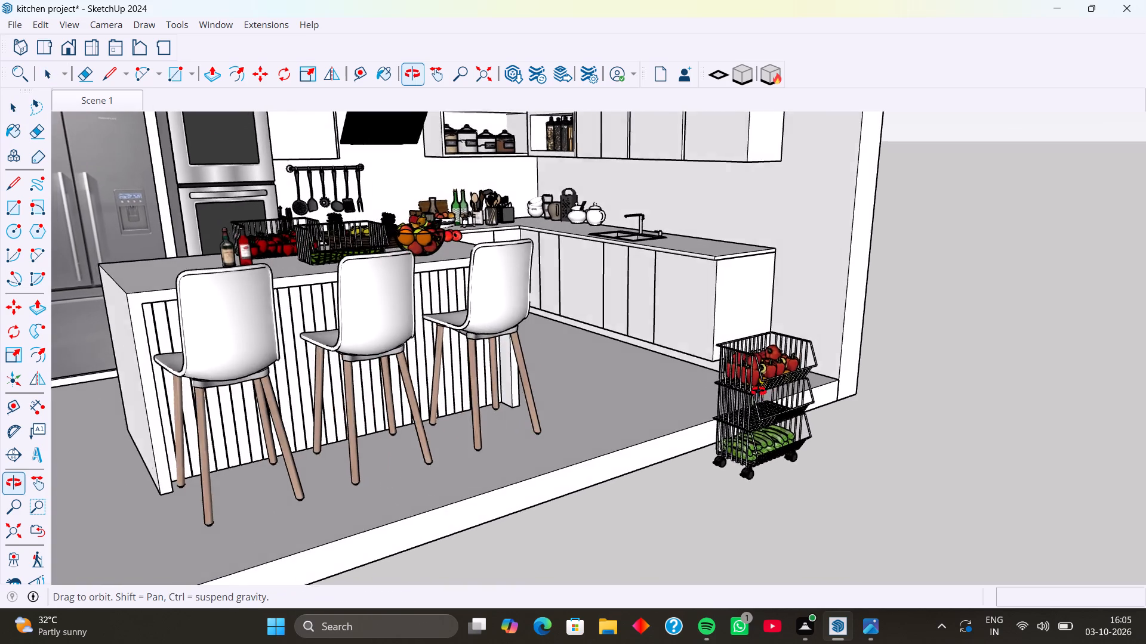
pyautogui.moveTo(759, 391); pyautogui.dragTo(743, 412, button='middle')
pyautogui.moveTo(743, 412); pyautogui.dragTo(743, 417, button='middle')
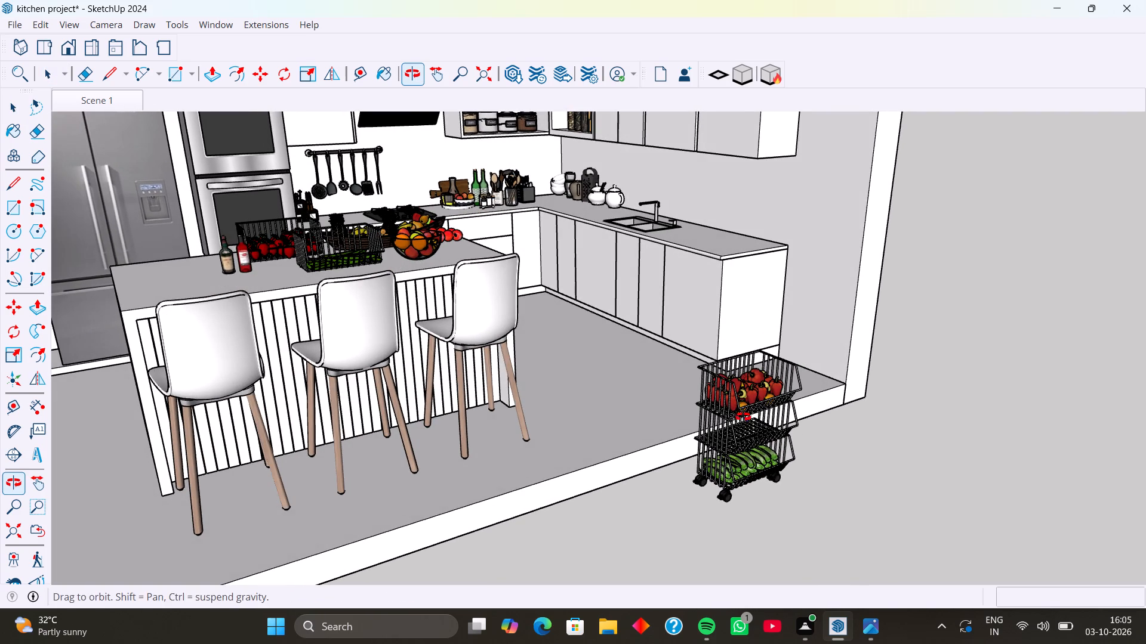
pyautogui.moveTo(743, 417); pyautogui.dragTo(751, 462, button='middle')
pyautogui.click(748, 443)
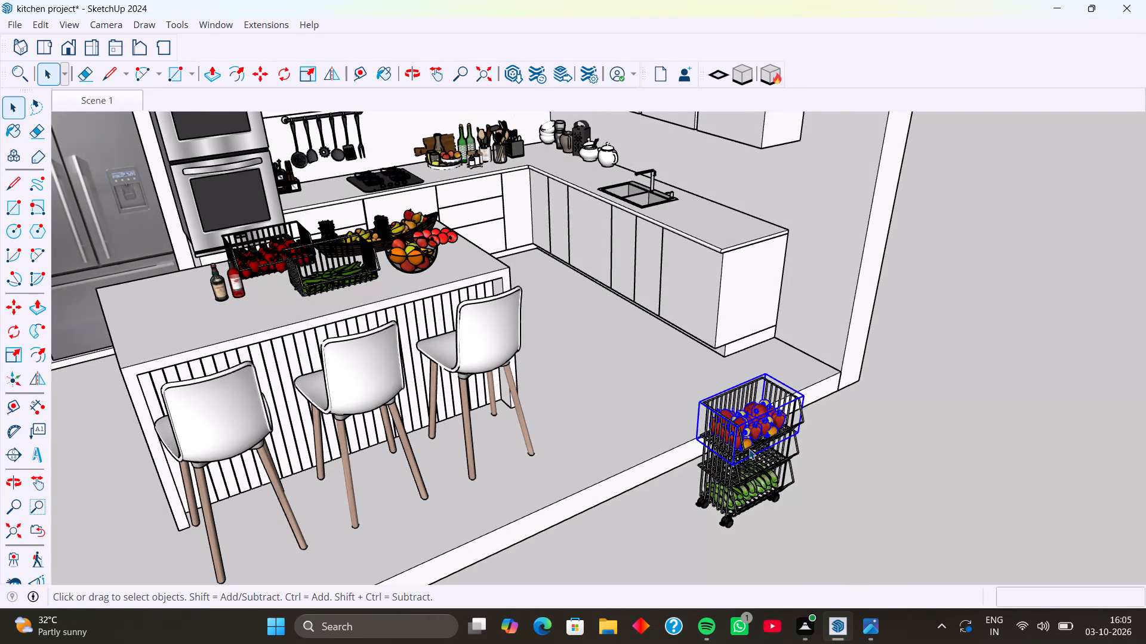
pyautogui.press('Delete')
pyautogui.click(749, 449)
pyautogui.press('Delete')
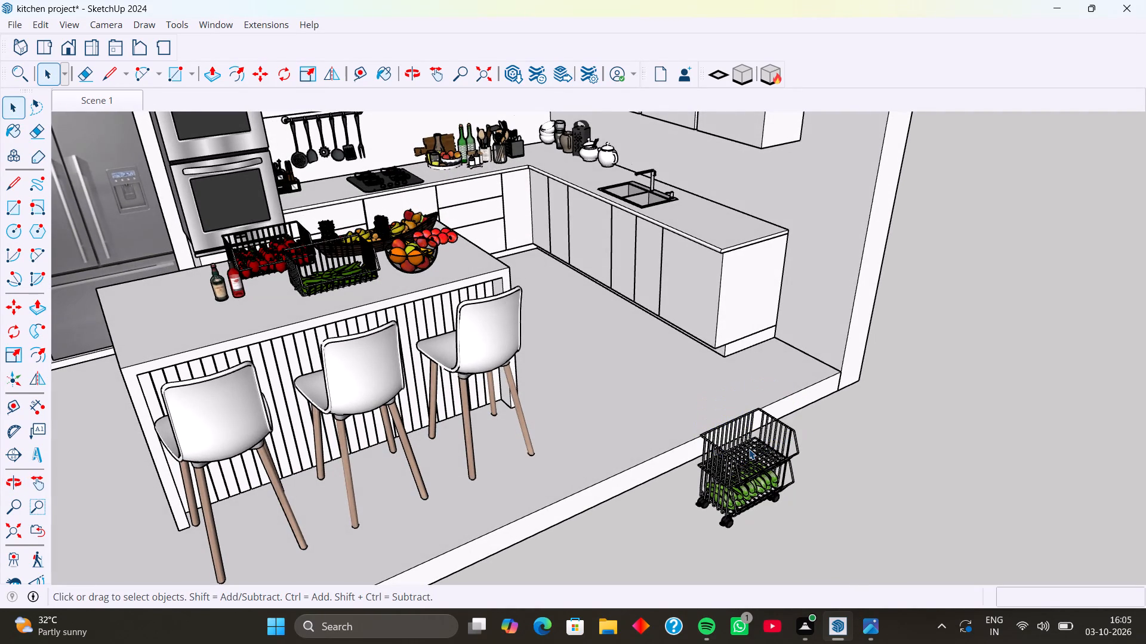
pyautogui.click(749, 449)
pyautogui.press('Delete')
pyautogui.click(760, 475)
pyautogui.press('Delete')
pyautogui.click(760, 475)
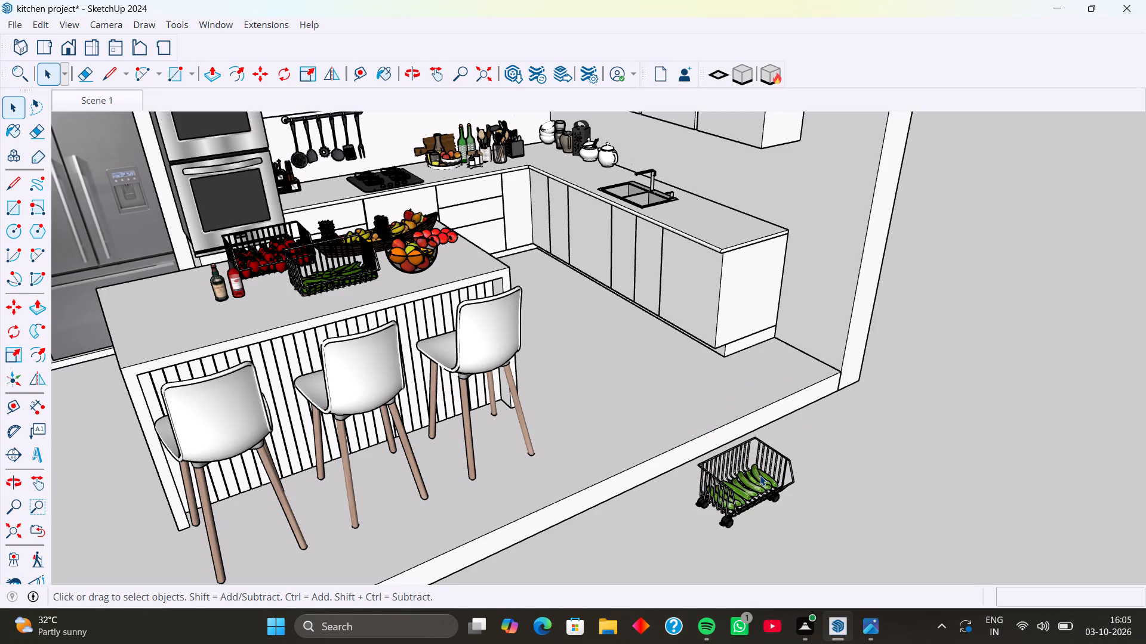
pyautogui.press('Delete')
pyautogui.click(760, 475)
pyautogui.press('Delete')
# Delete the trolley's four leftover caster wheels outside the floor slab.
pyautogui.click(752, 476)
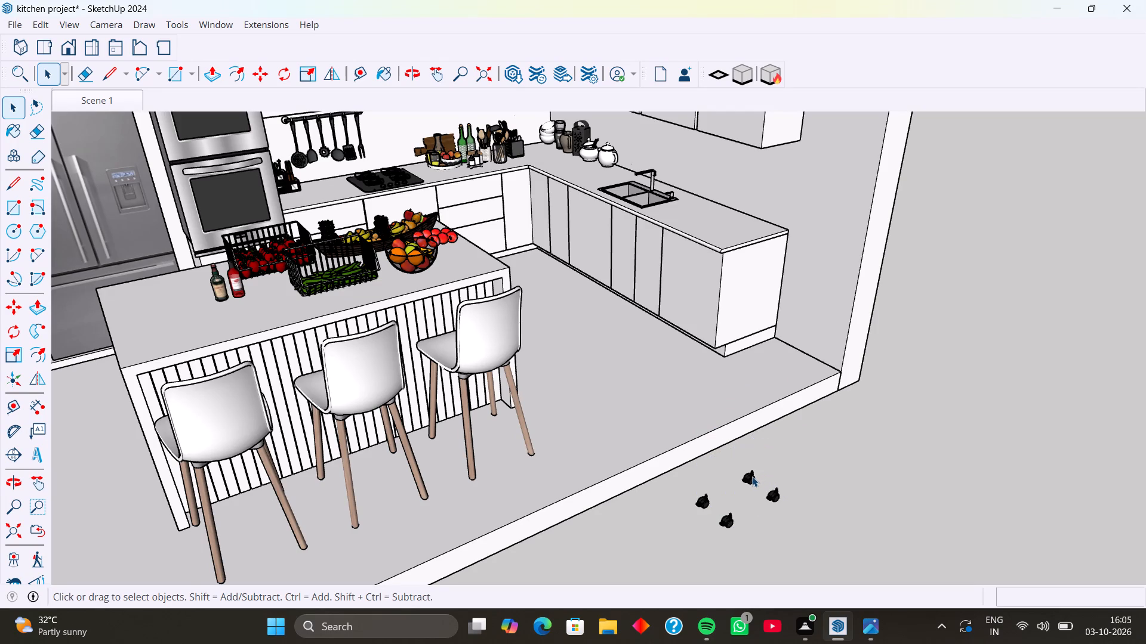
pyautogui.press('Delete')
pyautogui.click(771, 493)
pyautogui.press('Delete')
pyautogui.click(725, 526)
pyautogui.press('Delete')
pyautogui.click(704, 505)
pyautogui.press('Delete')
# Examine the kitchen interior and the ceiling slab's underside from the open side beside the refrigerator.
pyautogui.scroll(-10, 515, 369)
pyautogui.moveTo(498, 374); pyautogui.dragTo(643, 290, button='middle')
pyautogui.moveTo(504, 371); pyautogui.dragTo(568, 355, button='middle')
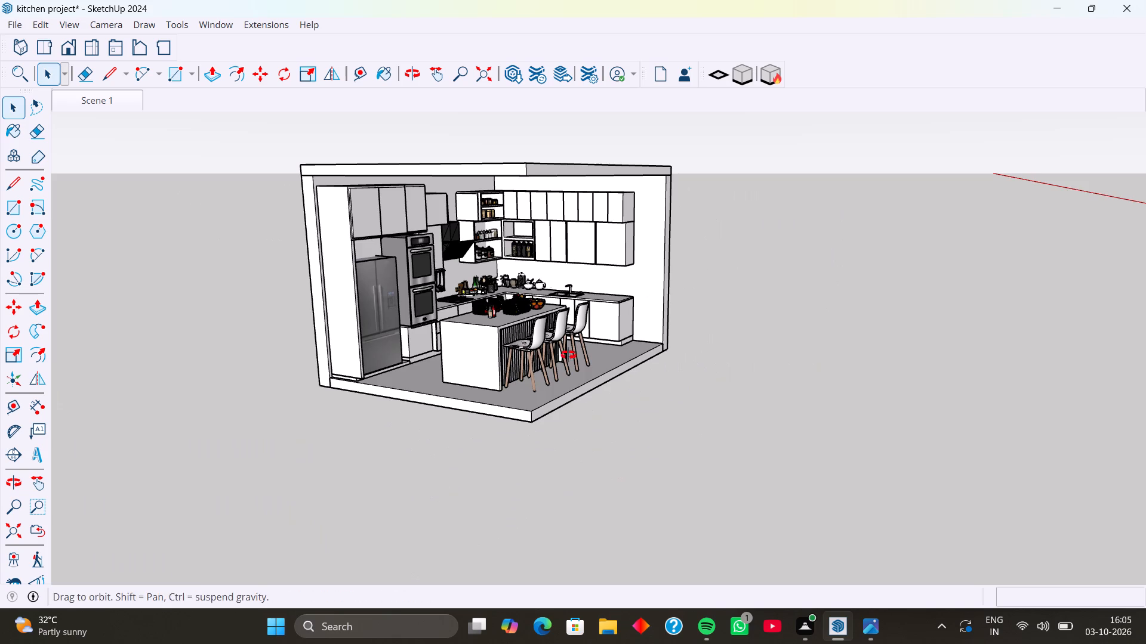
pyautogui.moveTo(568, 355); pyautogui.dragTo(571, 355, button='middle')
pyautogui.moveTo(506, 360); pyautogui.dragTo(489, 376, button='middle')
pyautogui.scroll(3, 415, 244)
pyautogui.scroll(2, 402, 193)
pyautogui.moveTo(395, 189); pyautogui.dragTo(490, 199, button='middle')
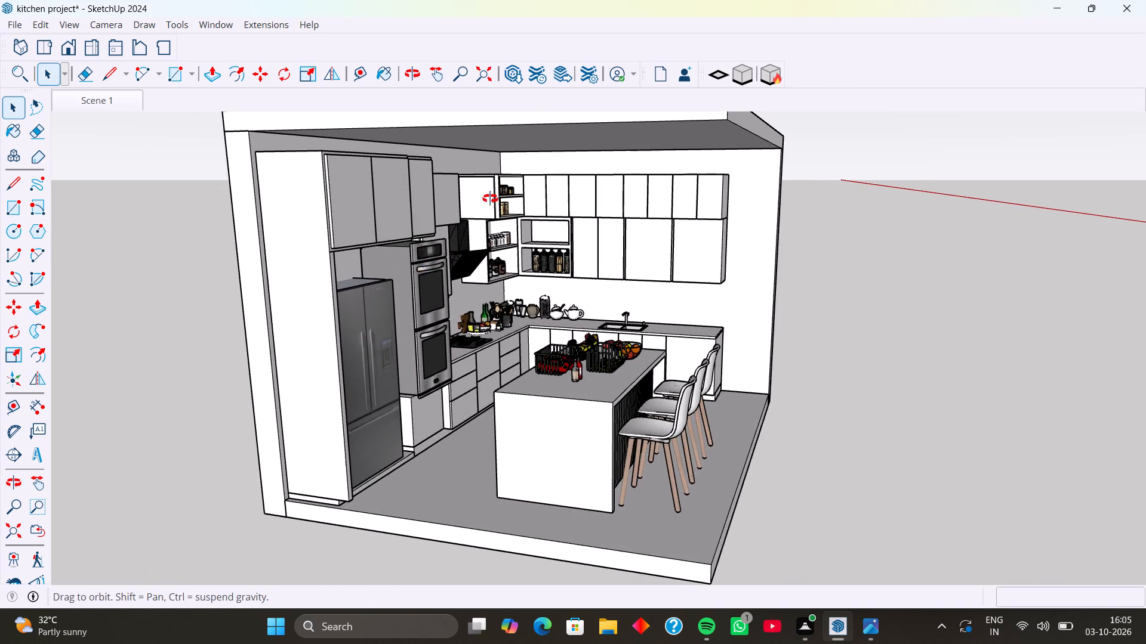
pyautogui.moveTo(490, 199); pyautogui.dragTo(498, 200, button='middle')
pyautogui.moveTo(395, 210); pyautogui.dragTo(451, 223, button='middle')
pyautogui.moveTo(455, 221); pyautogui.dragTo(435, 186, button='middle')
pyautogui.moveTo(404, 374); pyautogui.dragTo(372, 374, button='middle')
pyautogui.scroll(-3, 372, 374)
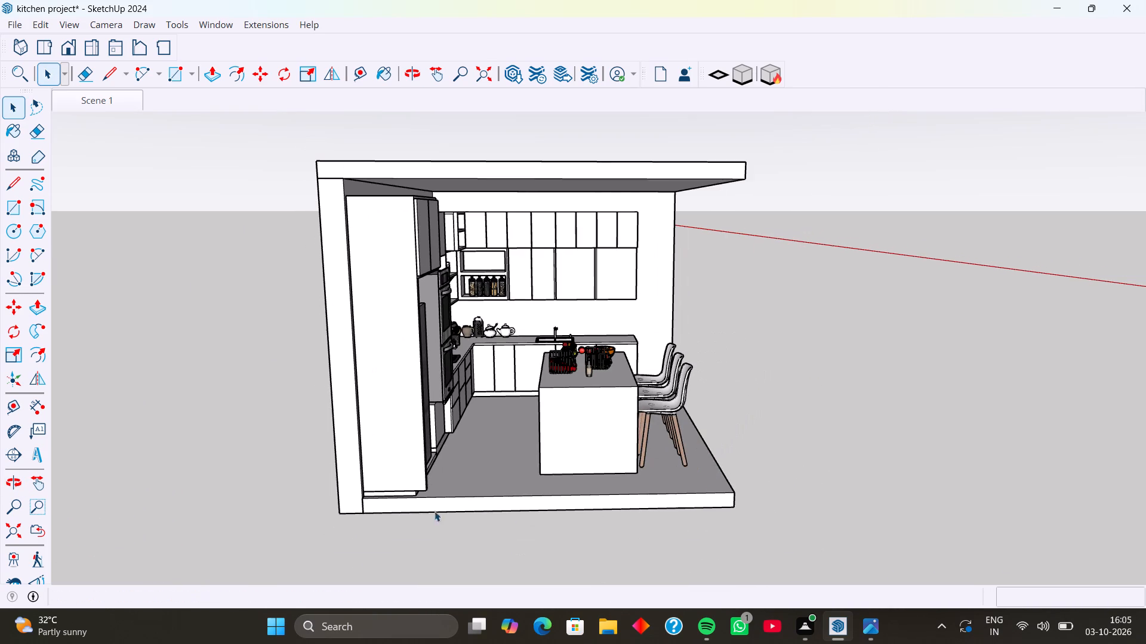
# Copy the floor slab straight up 10' so its top meets the underside of the ceiling slab.
pyautogui.click(473, 508)
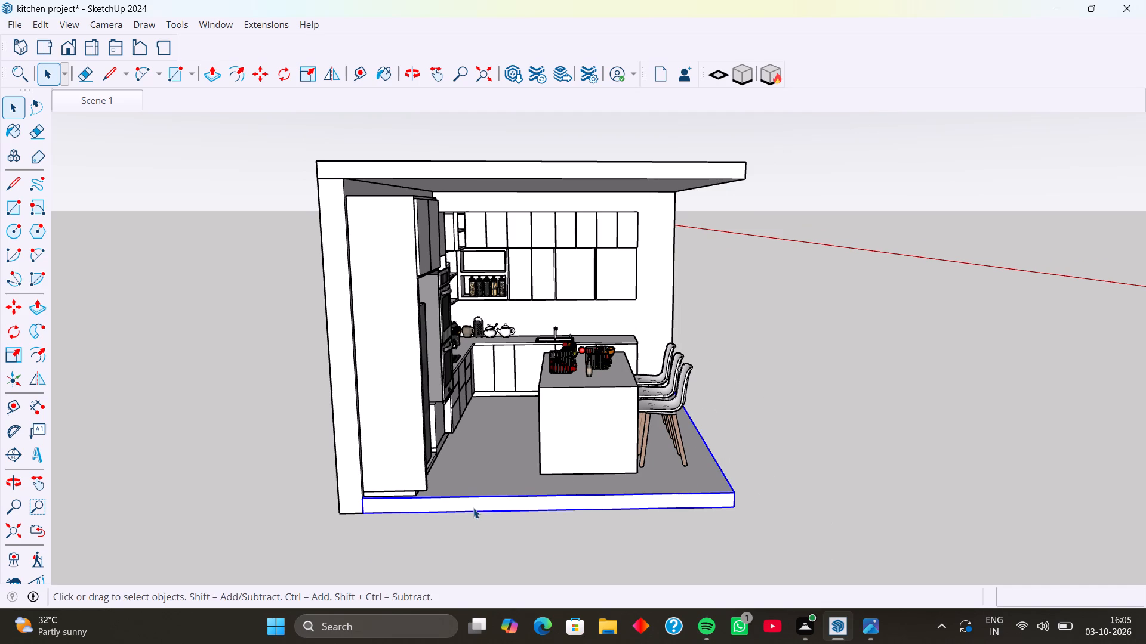
pyautogui.press('m')
pyautogui.scroll(7, 368, 507)
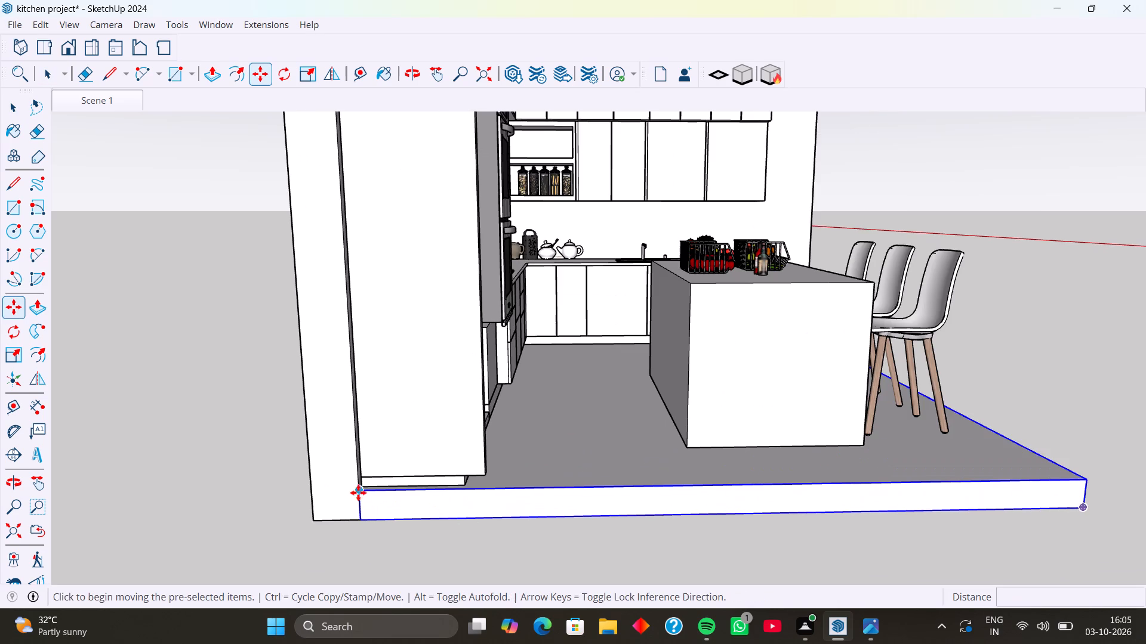
pyautogui.click(359, 488)
pyautogui.press('Up')
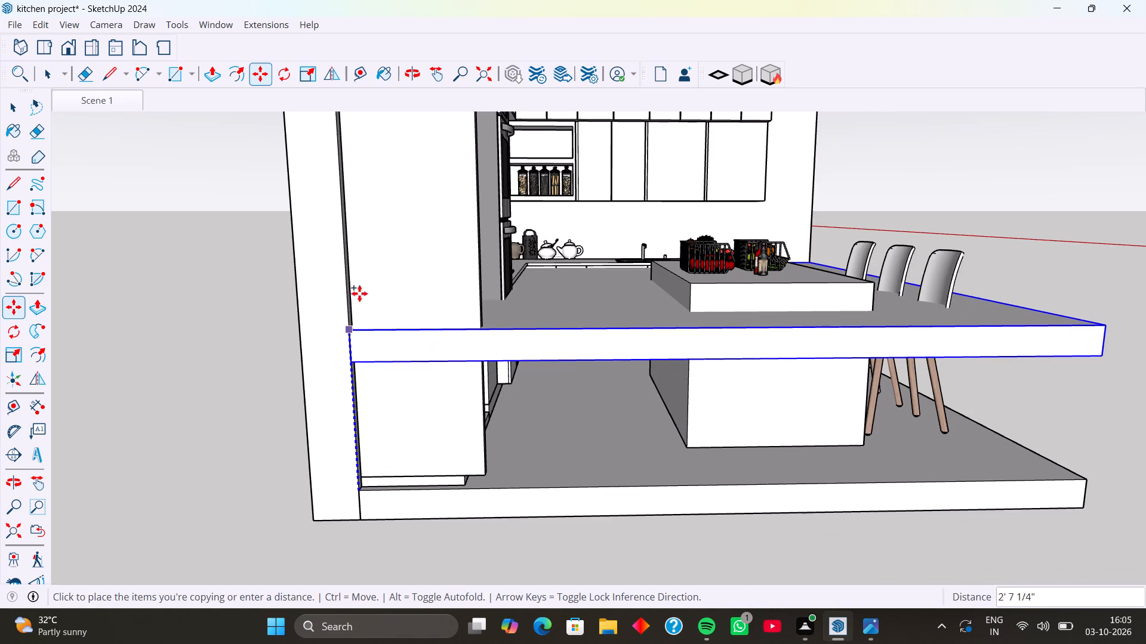
pyautogui.scroll(-3, 354, 181)
pyautogui.keyDown('shift'); pyautogui.moveTo(354, 181); pyautogui.dragTo(365, 291, button='middle'); pyautogui.keyUp('shift')
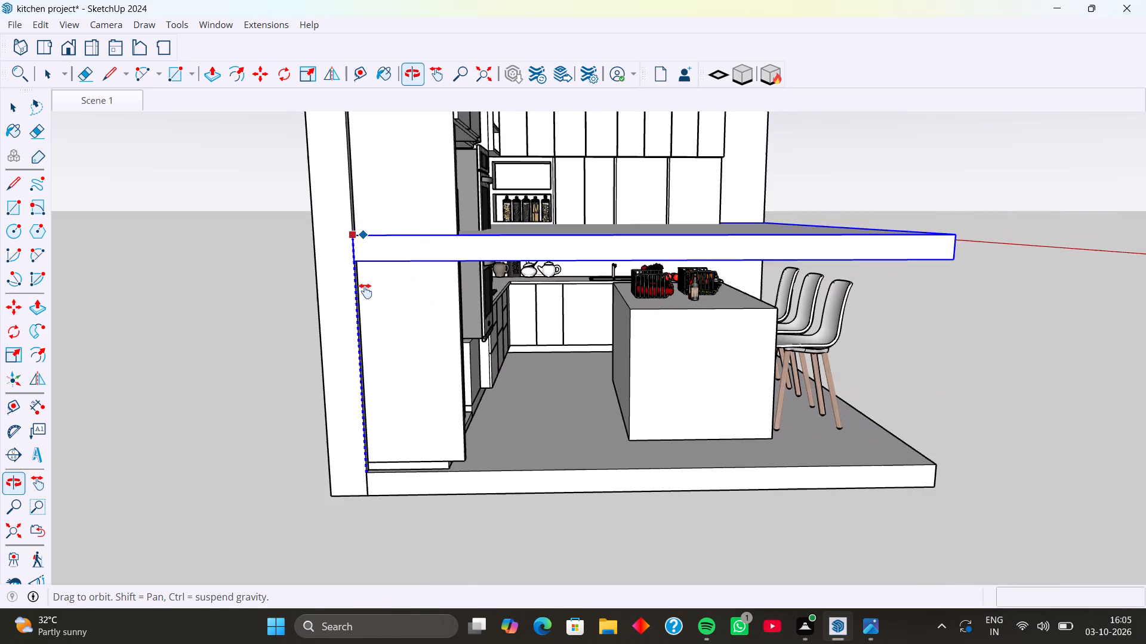
pyautogui.keyDown('shift'); pyautogui.moveTo(365, 291); pyautogui.dragTo(362, 454, button='middle'); pyautogui.keyUp('shift')
pyautogui.scroll(3, 329, 244)
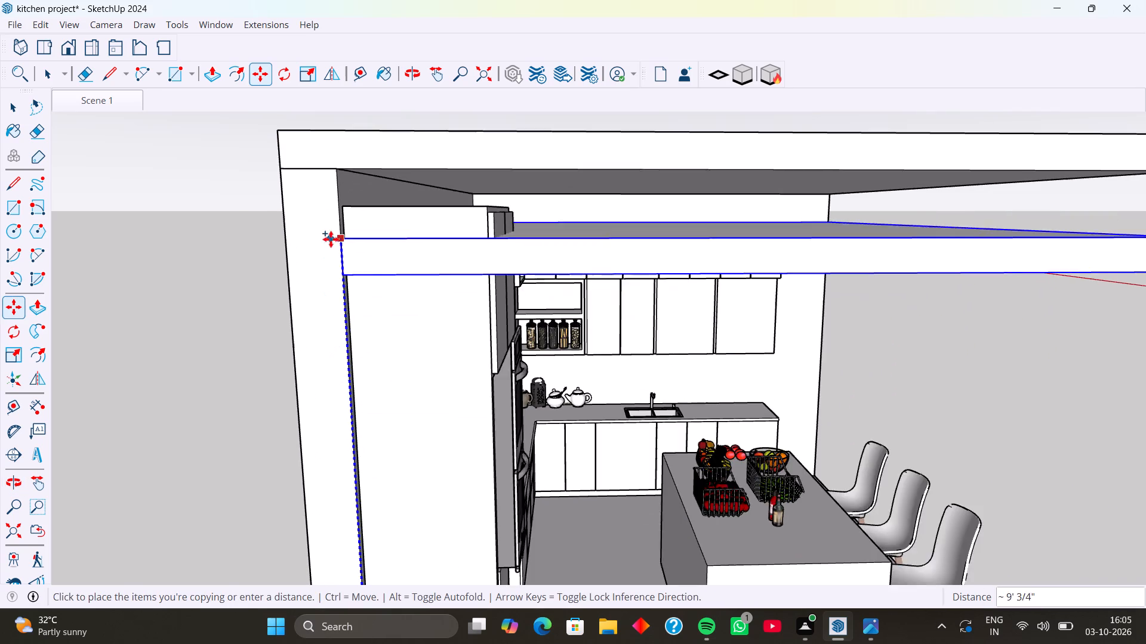
pyautogui.scroll(3, 331, 239)
pyautogui.click(344, 156)
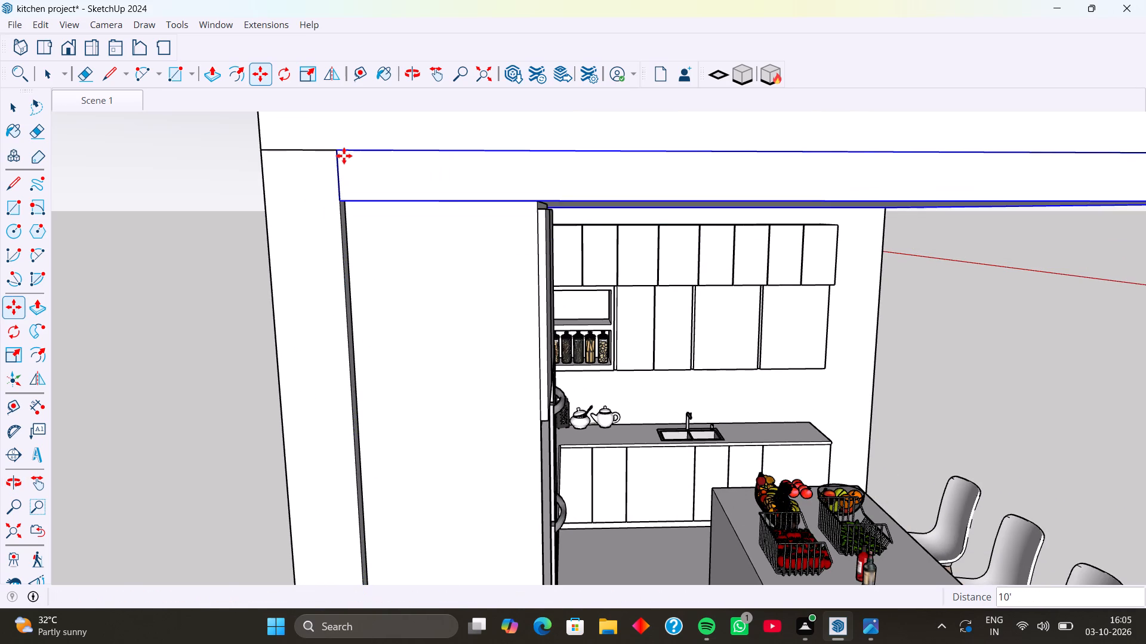
pyautogui.scroll(-8, 388, 281)
pyautogui.moveTo(412, 329); pyautogui.dragTo(315, 268, button='middle')
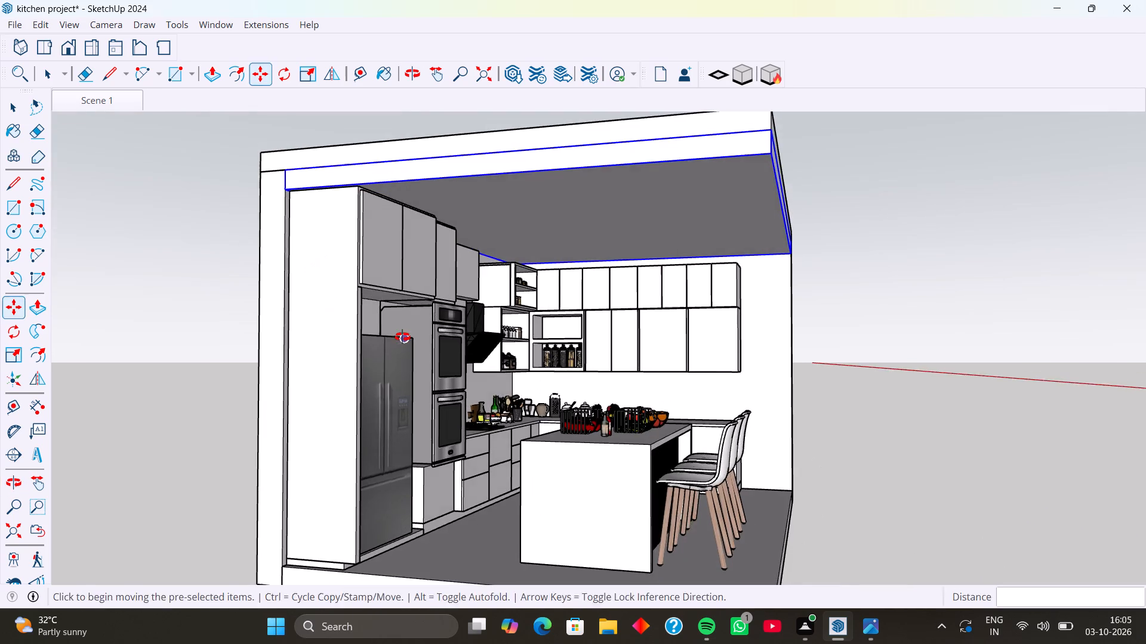
pyautogui.moveTo(402, 337); pyautogui.dragTo(319, 336, button='middle')
pyautogui.moveTo(439, 354); pyautogui.dragTo(329, 374, button='middle')
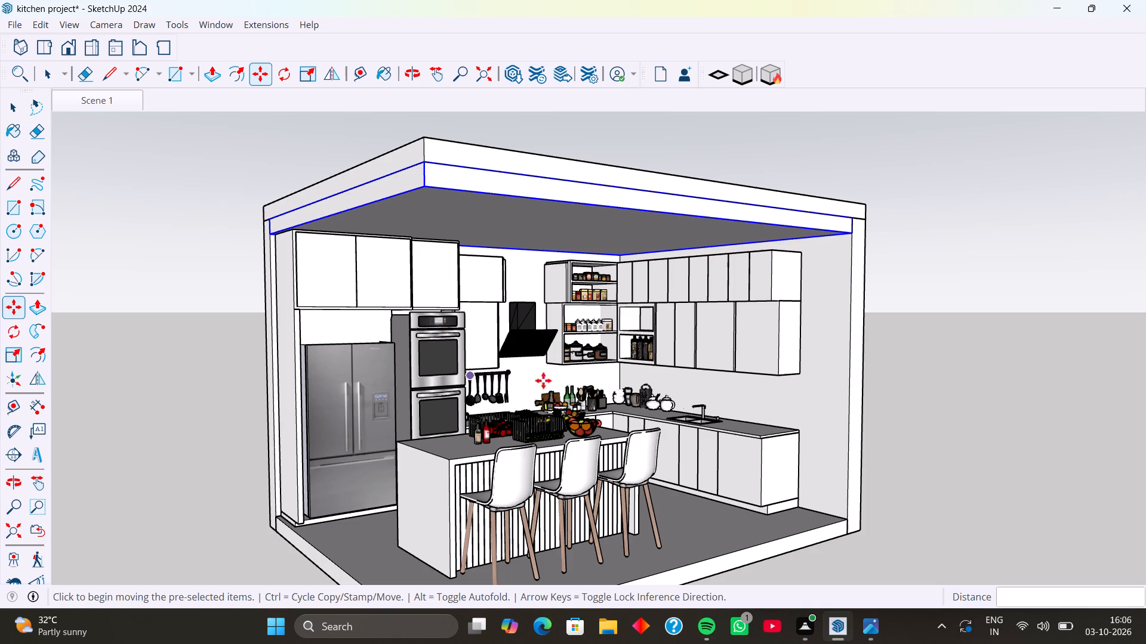
pyautogui.press('space')
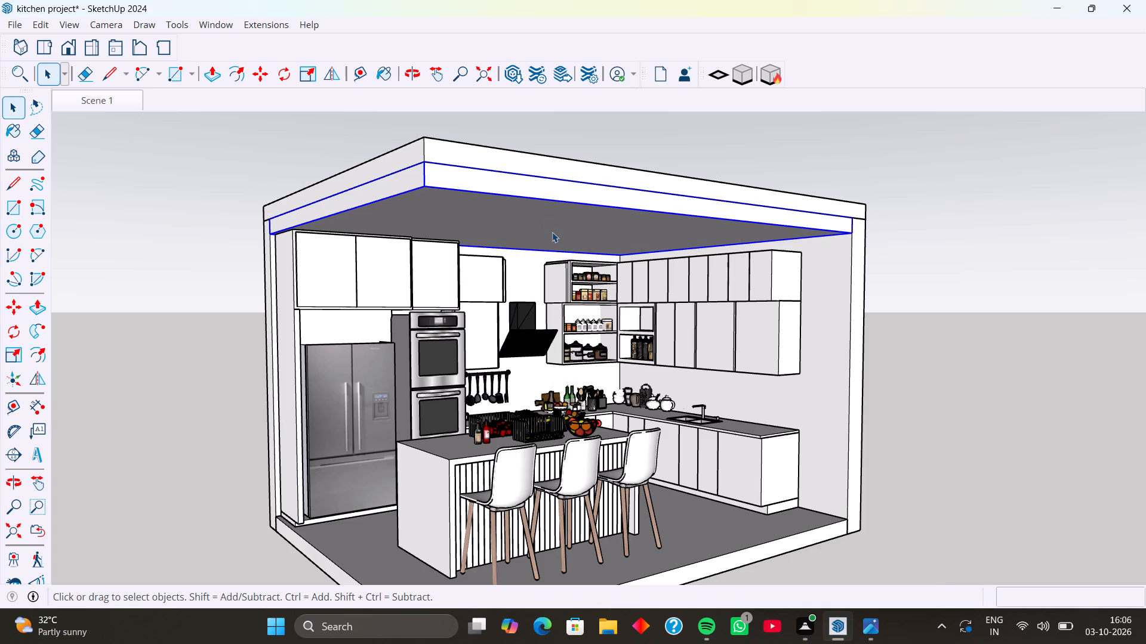
# Delete the copied slab directly beneath the ceiling slab.
pyautogui.click(552, 232)
pyautogui.moveTo(552, 232); pyautogui.dragTo(624, 148, button='middle')
pyautogui.tripleClick(607, 181)
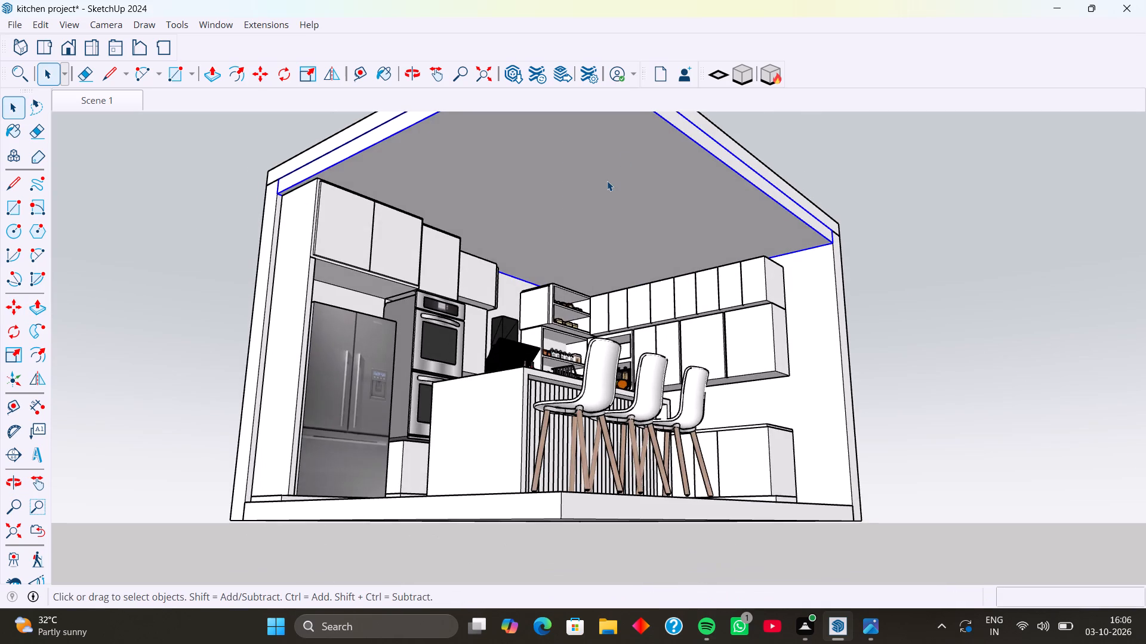
pyautogui.click(598, 183)
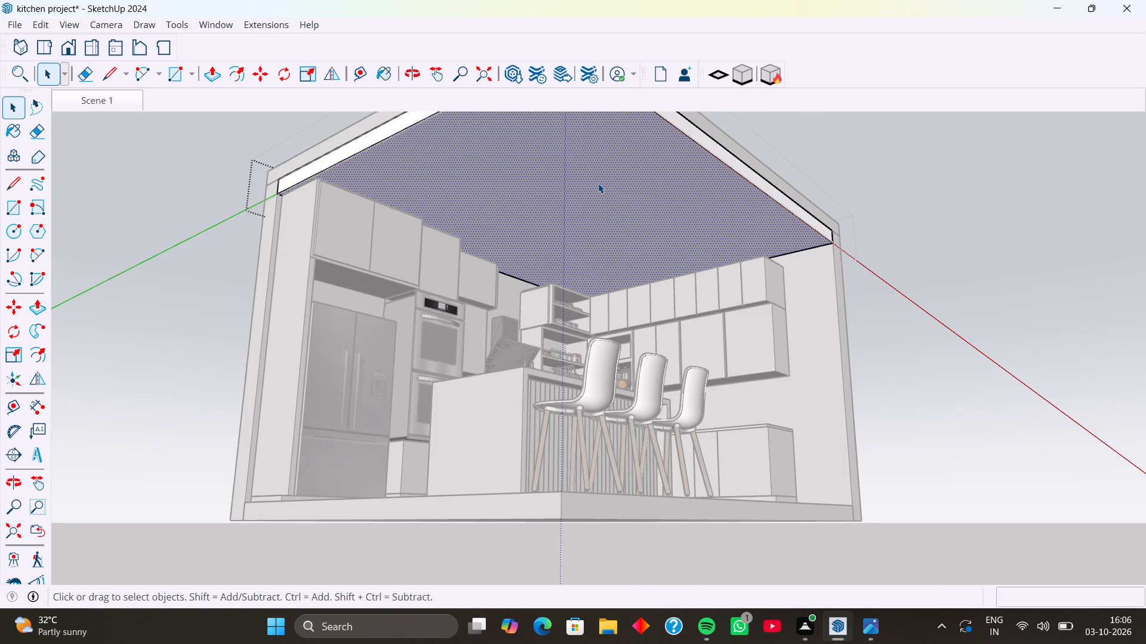
pyautogui.moveTo(598, 183); pyautogui.dragTo(606, 305, button='middle')
pyautogui.moveTo(604, 299); pyautogui.dragTo(623, 222, button='middle')
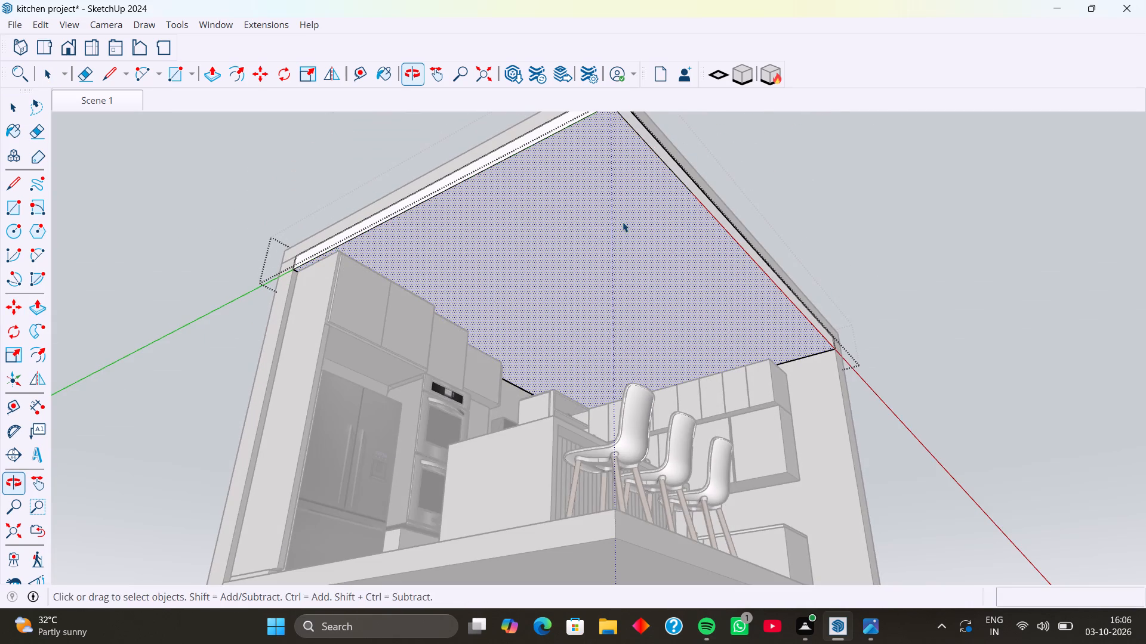
pyautogui.moveTo(603, 244); pyautogui.dragTo(659, 252, button='middle')
pyautogui.moveTo(615, 244); pyautogui.dragTo(653, 250, button='middle')
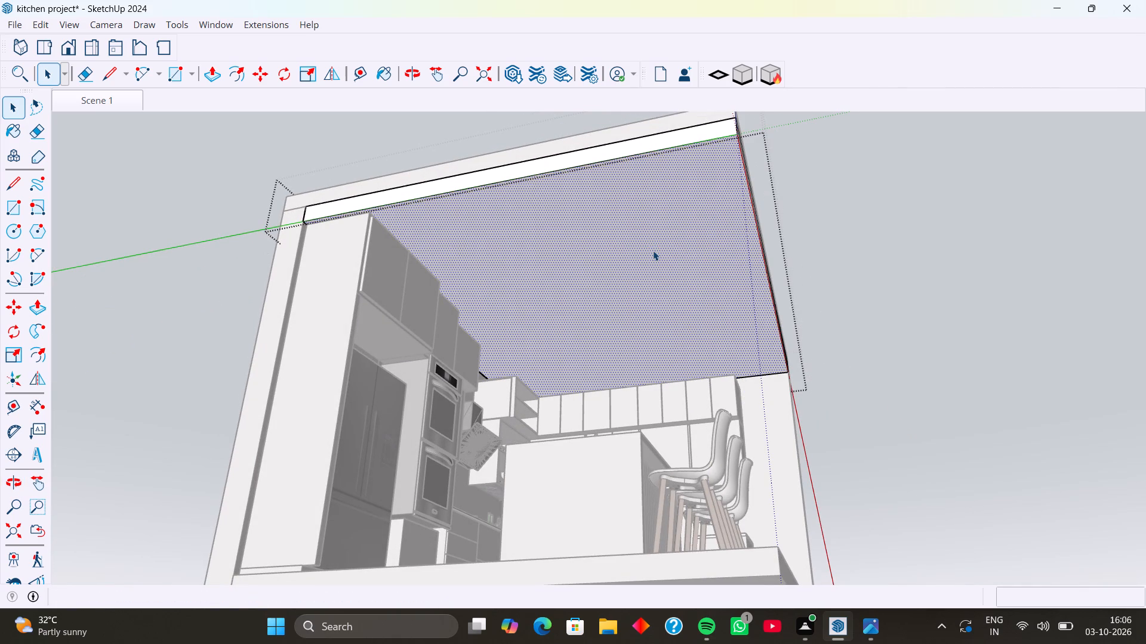
pyautogui.click(893, 319)
pyautogui.moveTo(733, 292); pyautogui.dragTo(638, 450, button='middle')
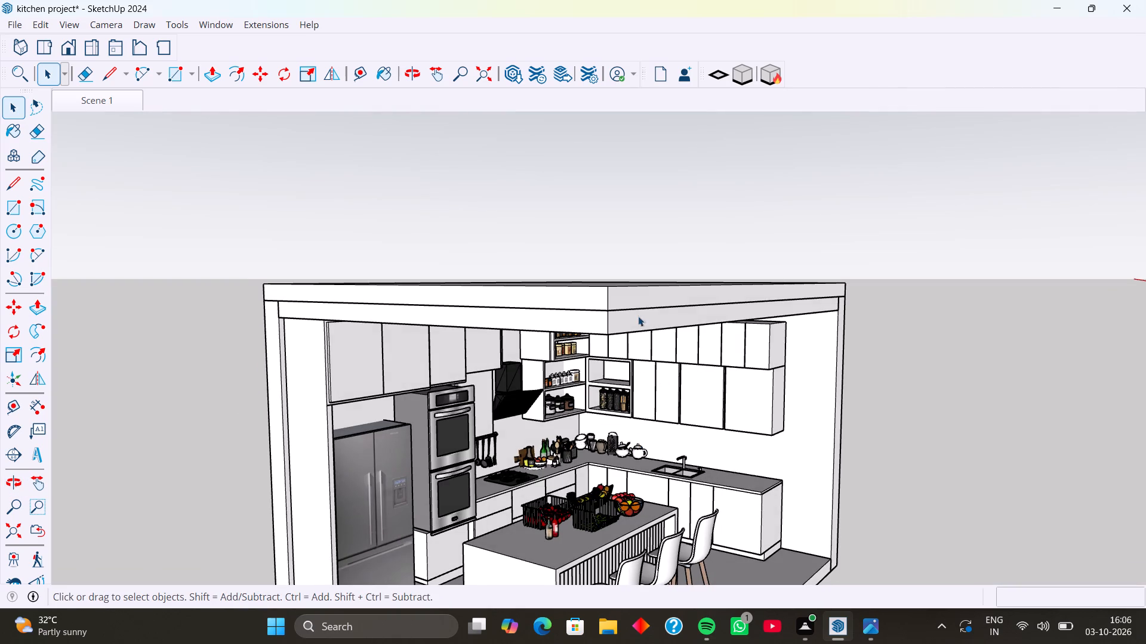
pyautogui.click(637, 314)
pyautogui.press('Delete')
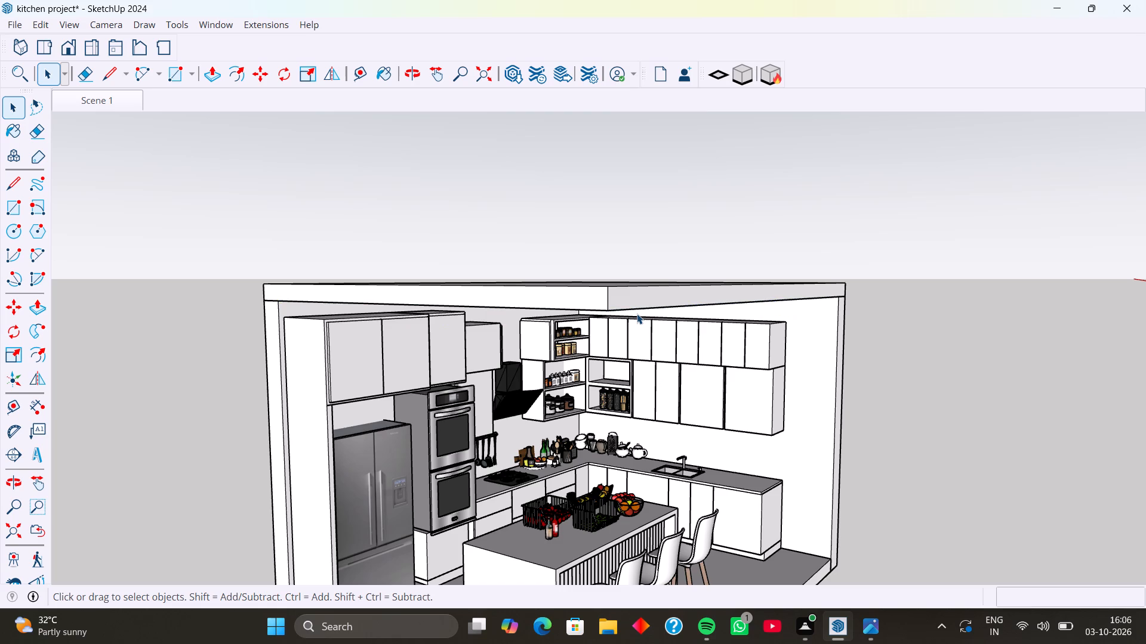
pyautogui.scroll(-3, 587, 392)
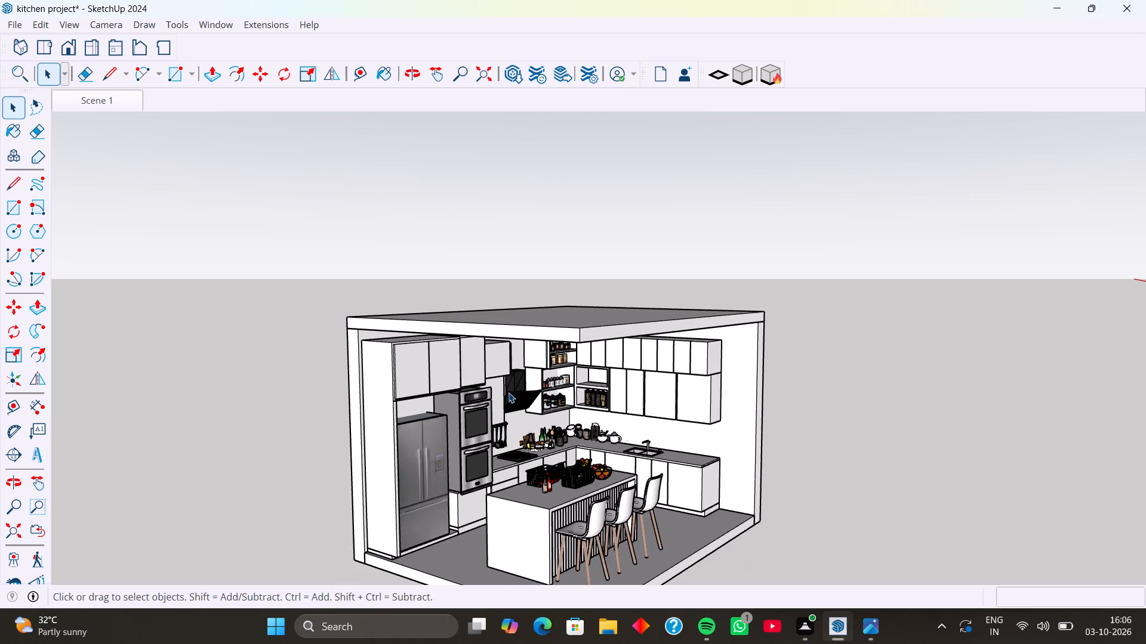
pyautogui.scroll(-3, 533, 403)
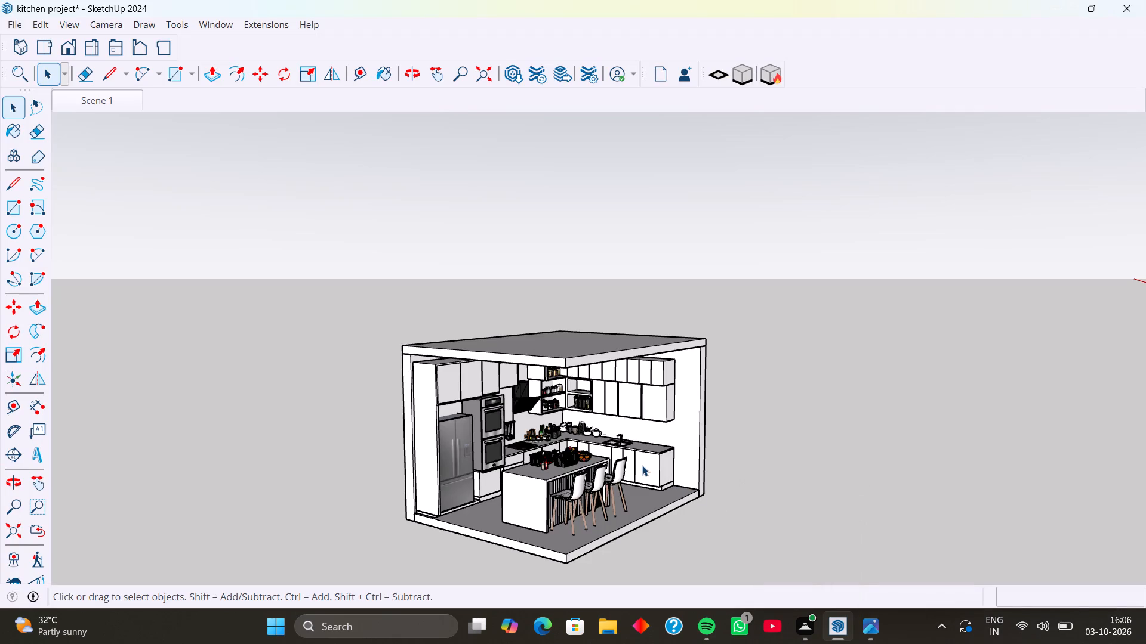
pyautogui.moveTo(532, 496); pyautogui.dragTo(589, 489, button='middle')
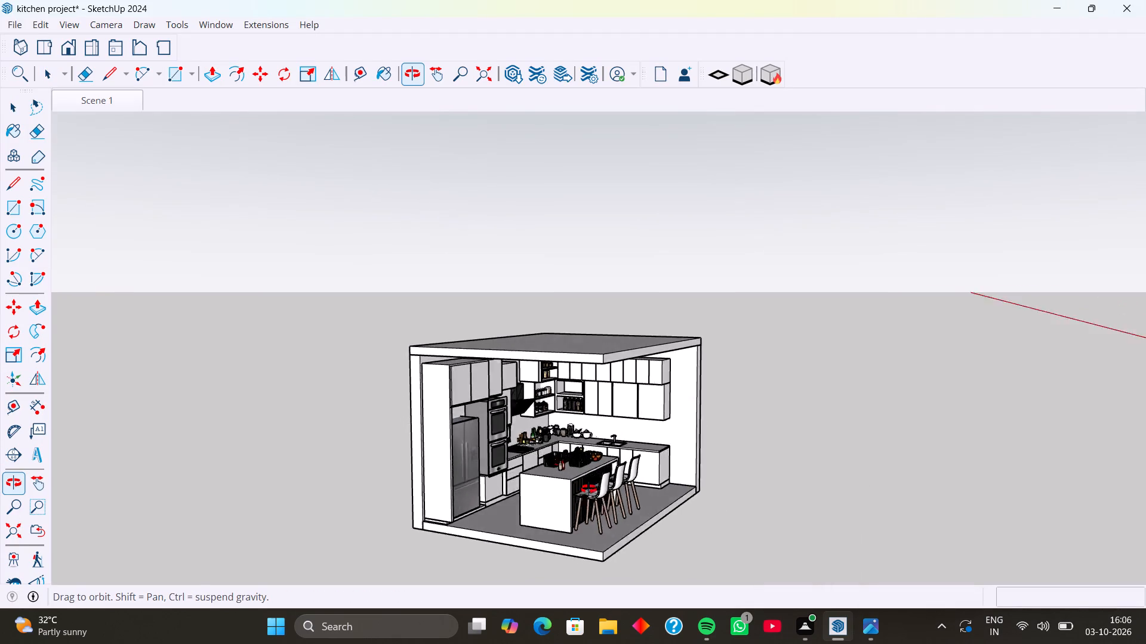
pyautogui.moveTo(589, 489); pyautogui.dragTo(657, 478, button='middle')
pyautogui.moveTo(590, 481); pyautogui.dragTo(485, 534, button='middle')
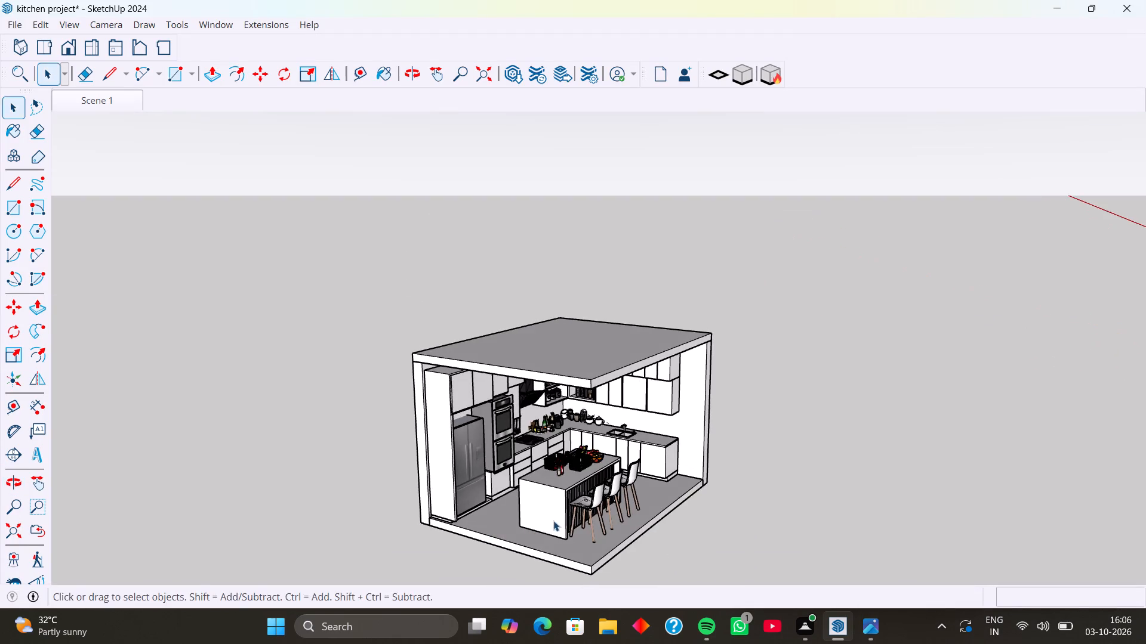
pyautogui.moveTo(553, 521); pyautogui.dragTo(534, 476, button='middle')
# Move the refrigerator forward along the green axis so its front projects from the tall cabinet recess.
pyautogui.scroll(2, 544, 489)
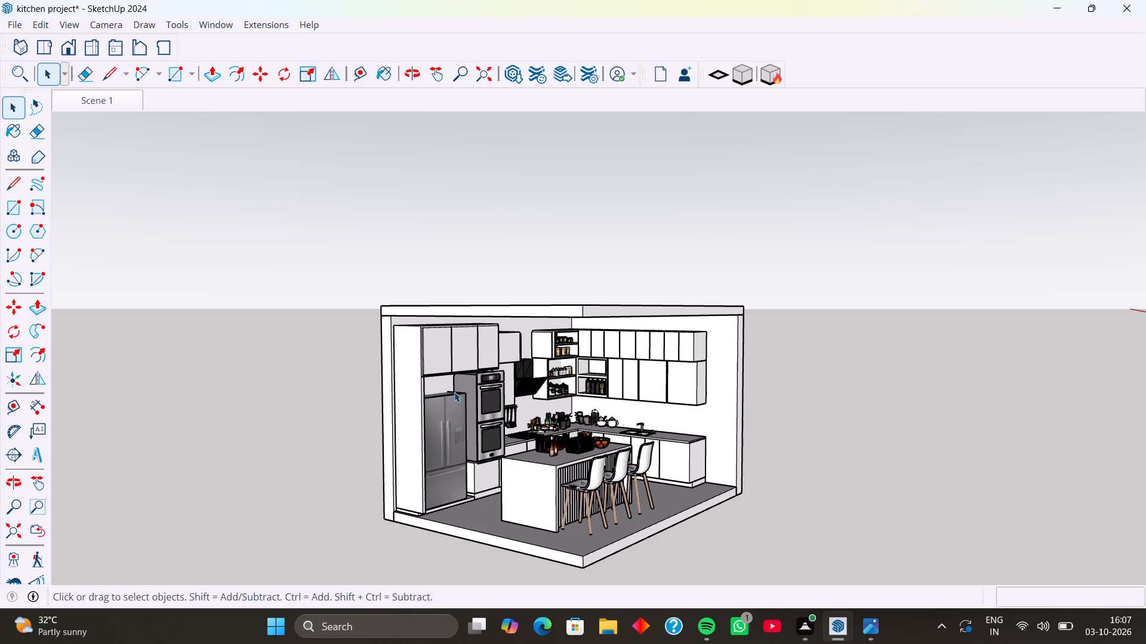
pyautogui.scroll(13, 458, 413)
pyautogui.moveTo(458, 413); pyautogui.dragTo(455, 456, button='middle')
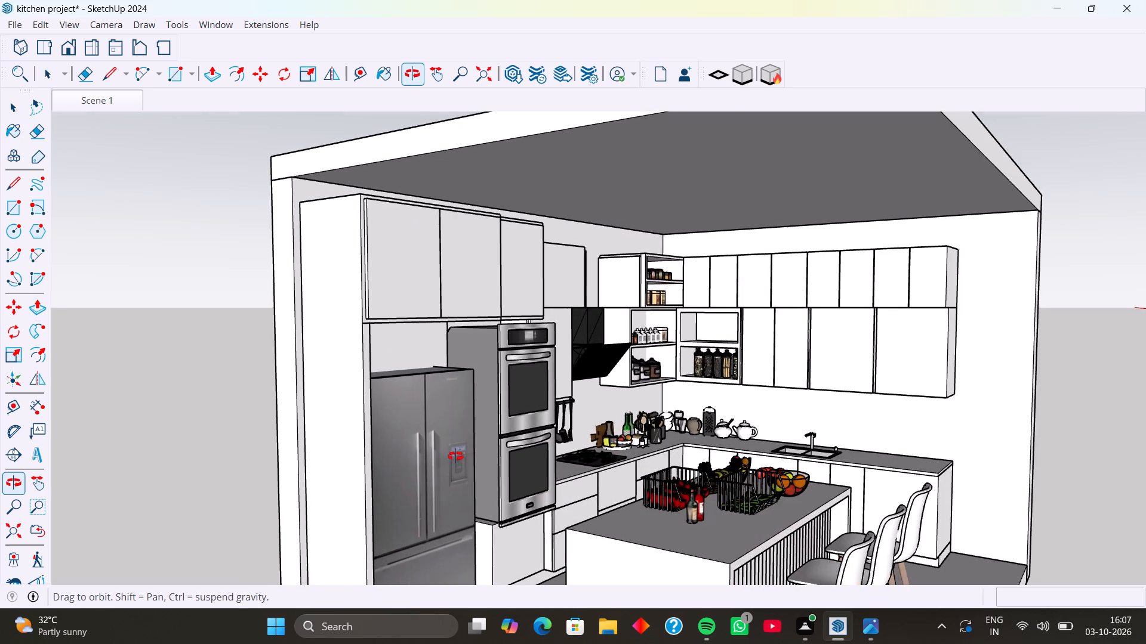
pyautogui.moveTo(455, 456); pyautogui.dragTo(454, 483, button='middle')
pyautogui.scroll(3, 411, 431)
pyautogui.click(423, 431)
pyautogui.scroll(3, 423, 431)
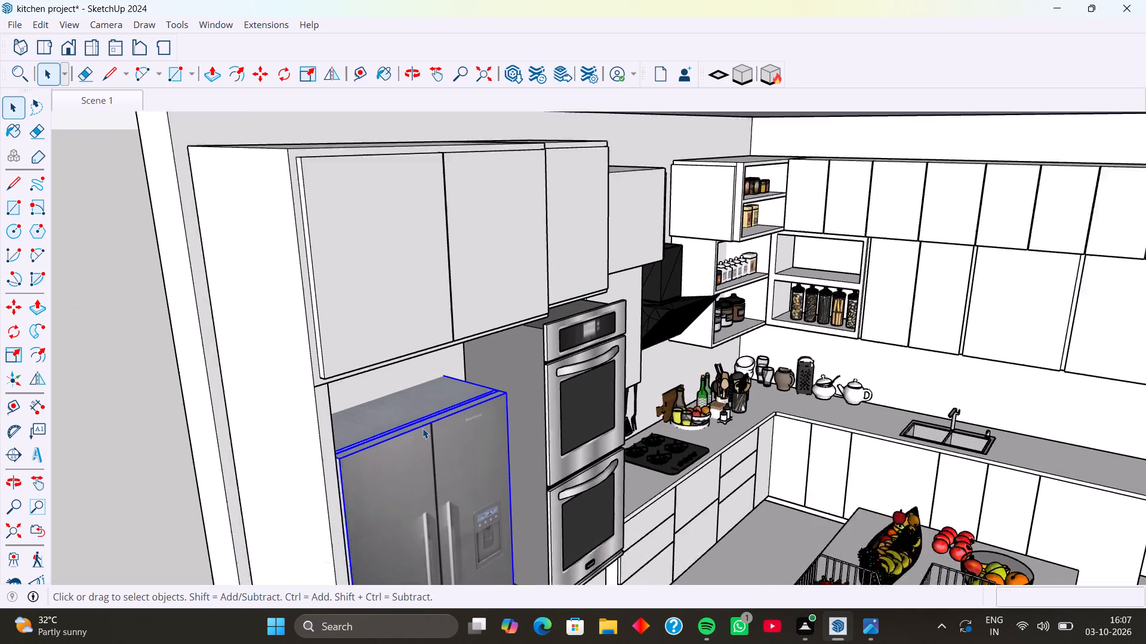
pyautogui.scroll(3, 423, 428)
pyautogui.press('m')
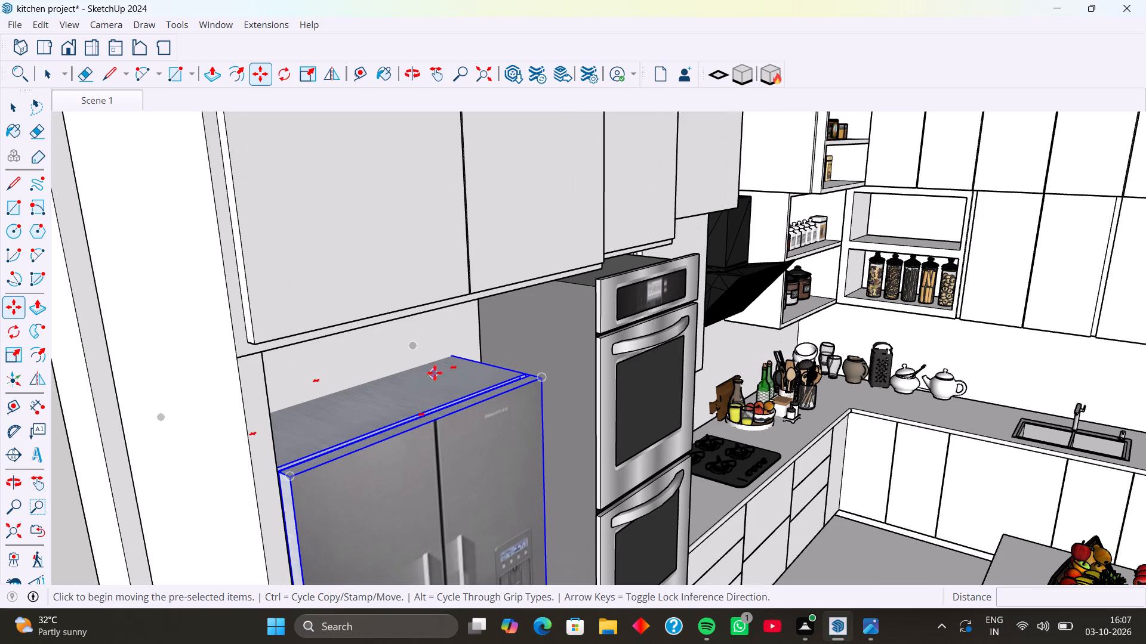
pyautogui.click(416, 347)
pyautogui.press('Left')
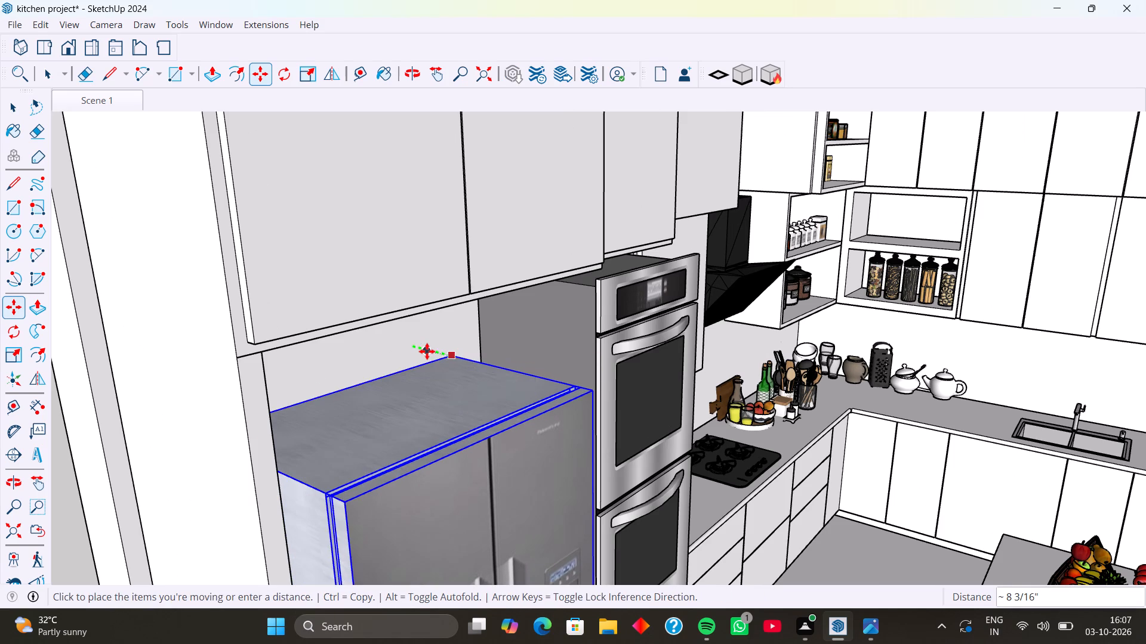
pyautogui.click(430, 354)
pyautogui.scroll(-8, 371, 360)
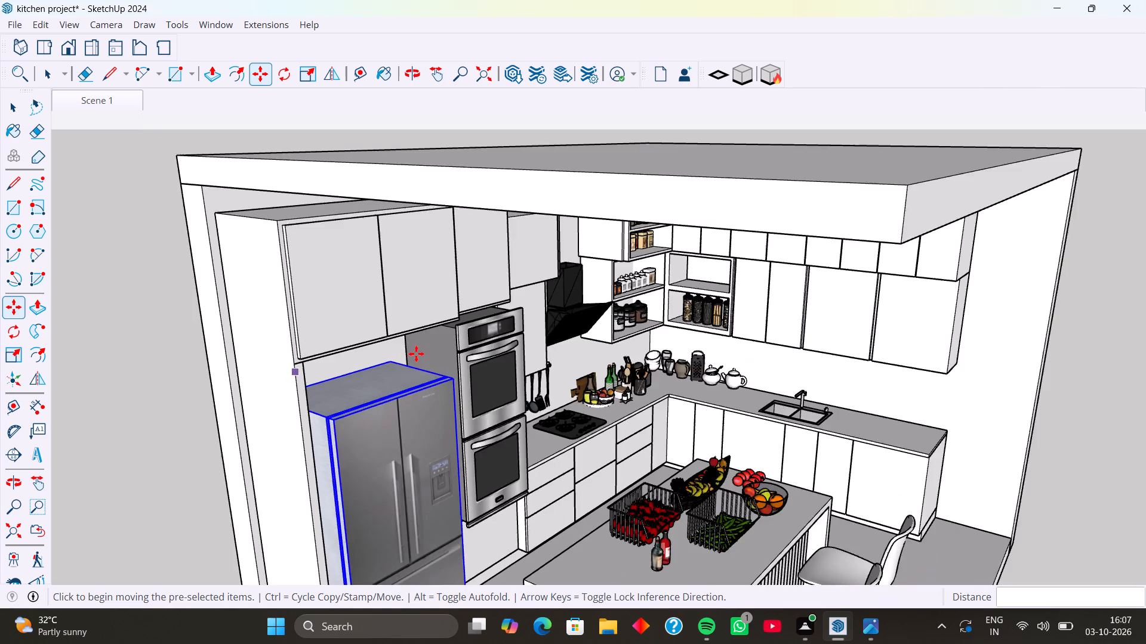
pyautogui.scroll(-5, 416, 354)
pyautogui.scroll(-3, 523, 404)
pyautogui.moveTo(534, 454); pyautogui.dragTo(435, 437, button='middle')
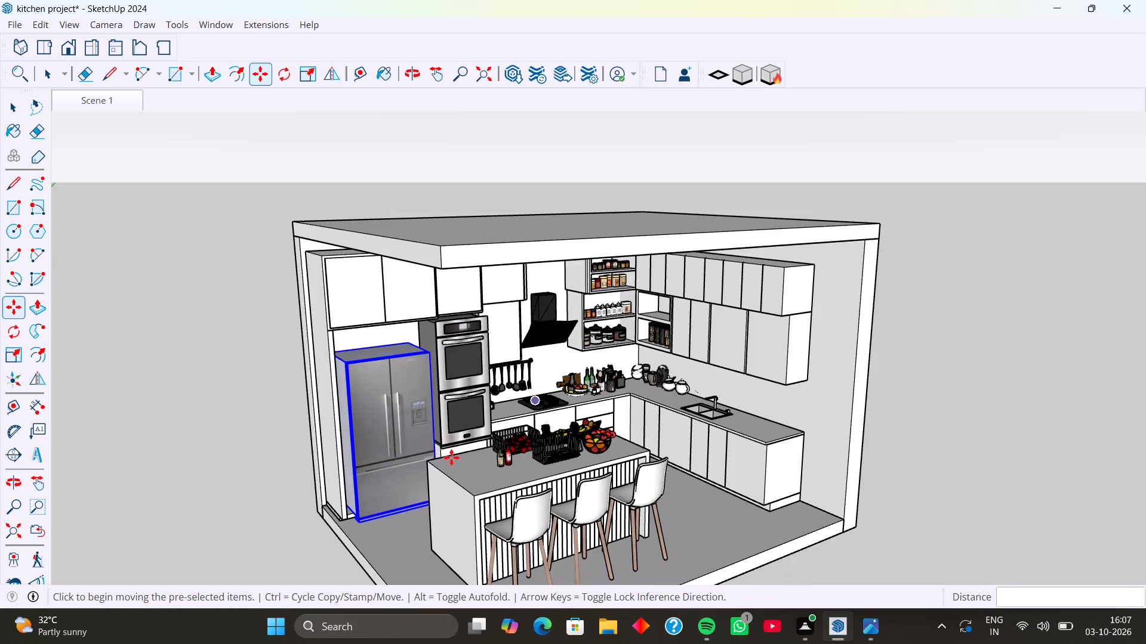
pyautogui.moveTo(452, 457); pyautogui.dragTo(432, 453, button='middle')
pyautogui.press('space')
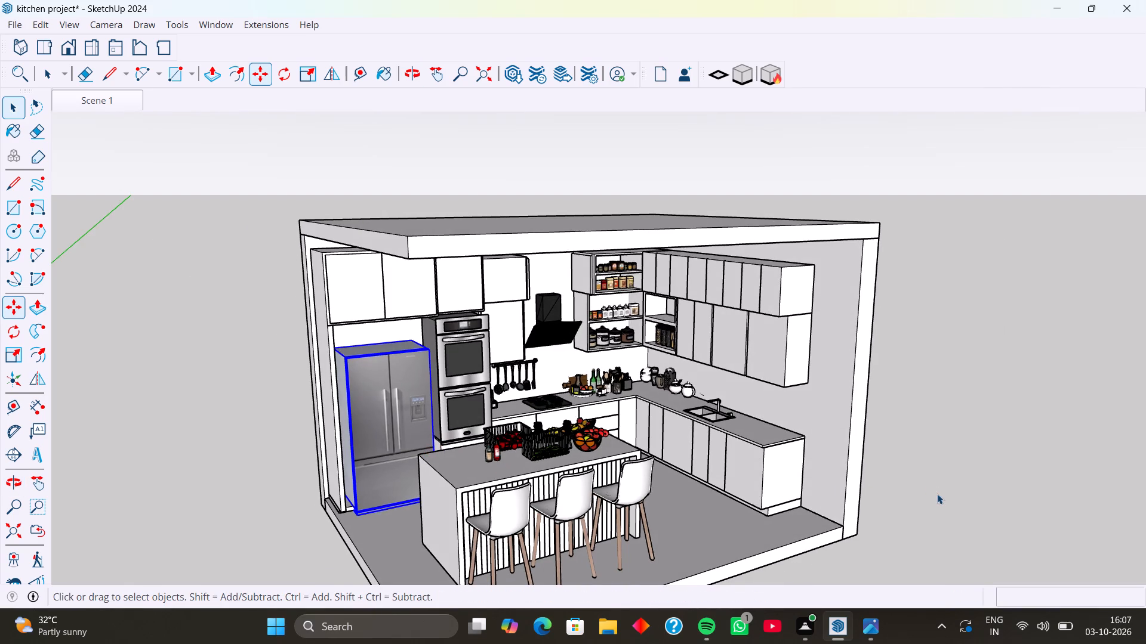
pyautogui.click(937, 494)
# Raise the refrigerator 1 15/16" from its front bottom corner so its base sits level with the top of the cabinet plinth.
pyautogui.scroll(4, 375, 459)
pyautogui.moveTo(398, 439); pyautogui.dragTo(383, 410, button='middle')
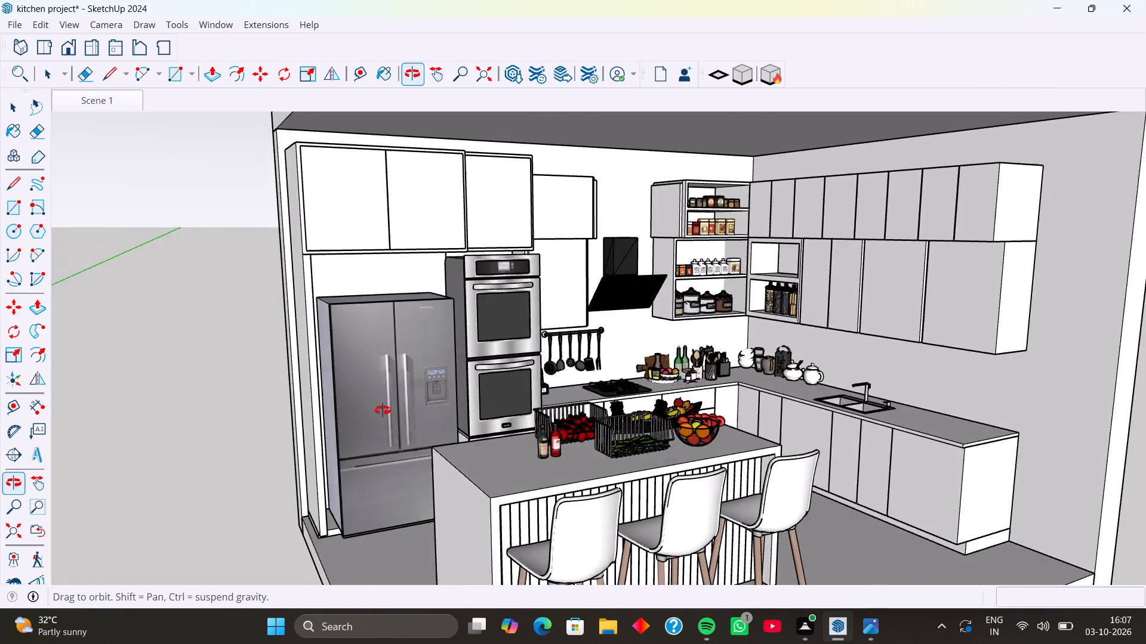
pyautogui.moveTo(383, 410); pyautogui.dragTo(387, 336, button='middle')
pyautogui.moveTo(393, 406); pyautogui.dragTo(374, 371, button='middle')
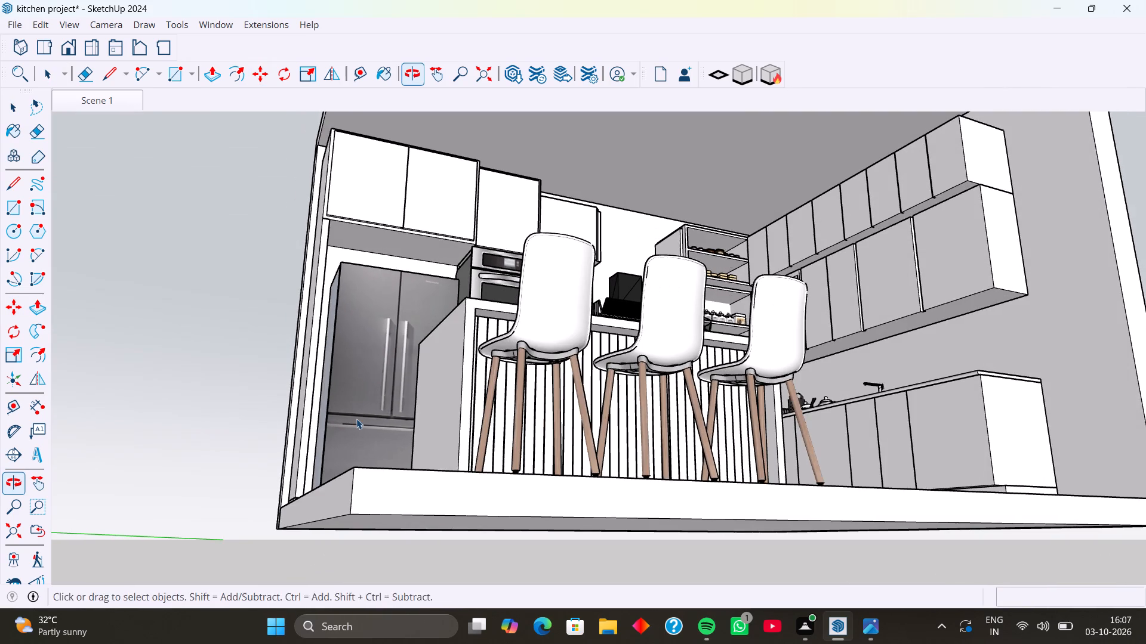
pyautogui.moveTo(356, 419); pyautogui.dragTo(395, 473, button='middle')
pyautogui.scroll(4, 329, 510)
pyautogui.moveTo(354, 499); pyautogui.dragTo(403, 490, button='middle')
pyautogui.scroll(3, 376, 503)
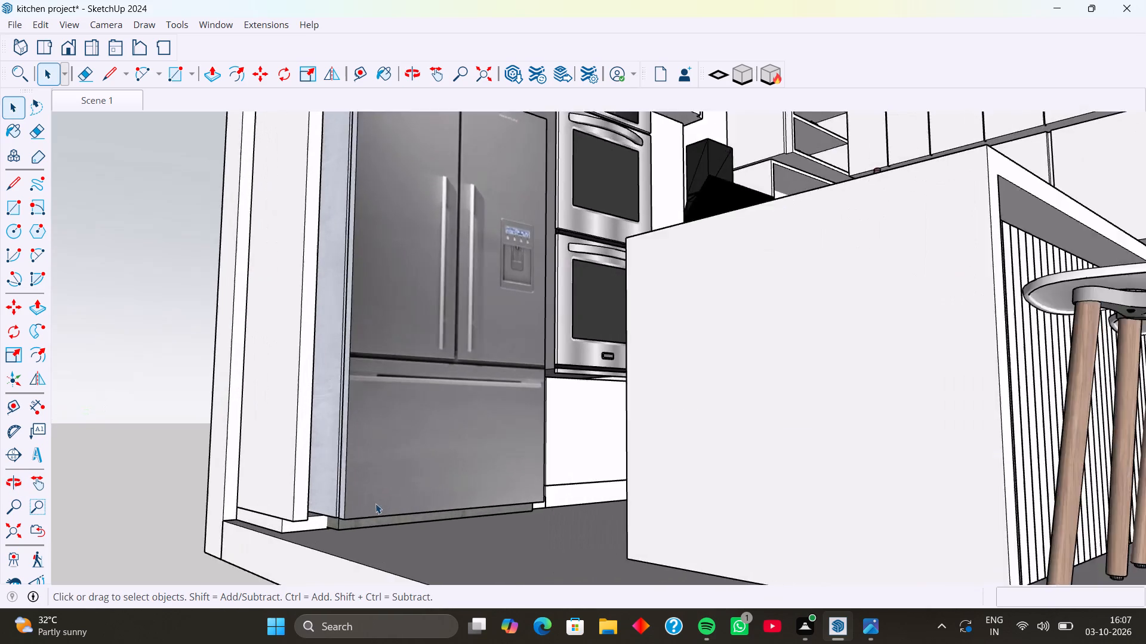
pyautogui.scroll(5, 375, 503)
pyautogui.moveTo(360, 530); pyautogui.dragTo(367, 512, button='middle')
pyautogui.click(329, 499)
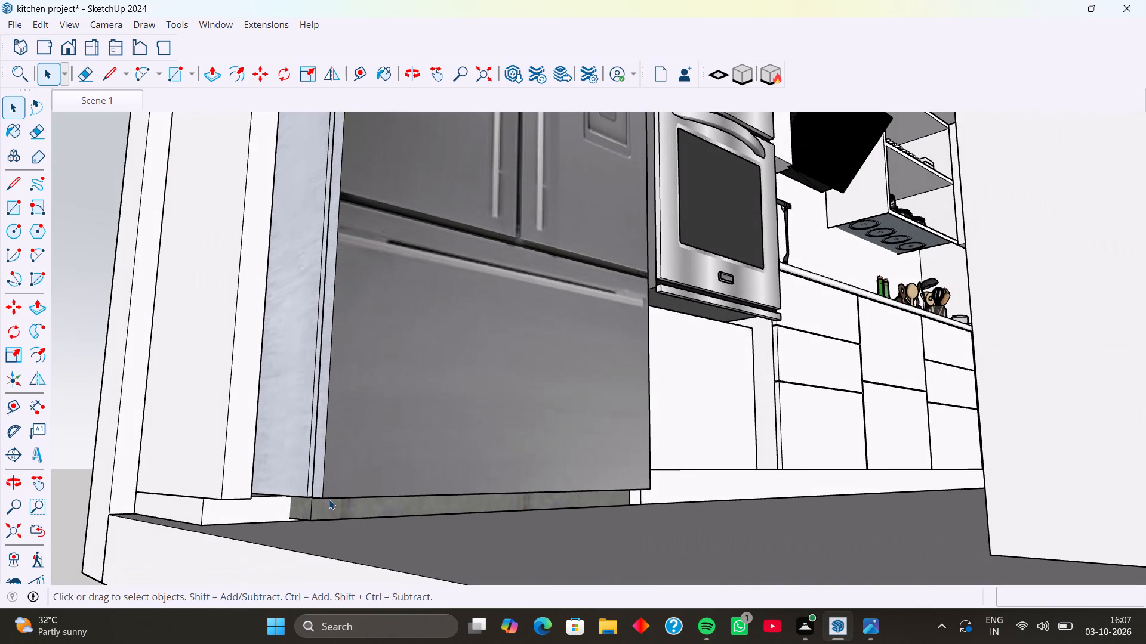
pyautogui.press('m')
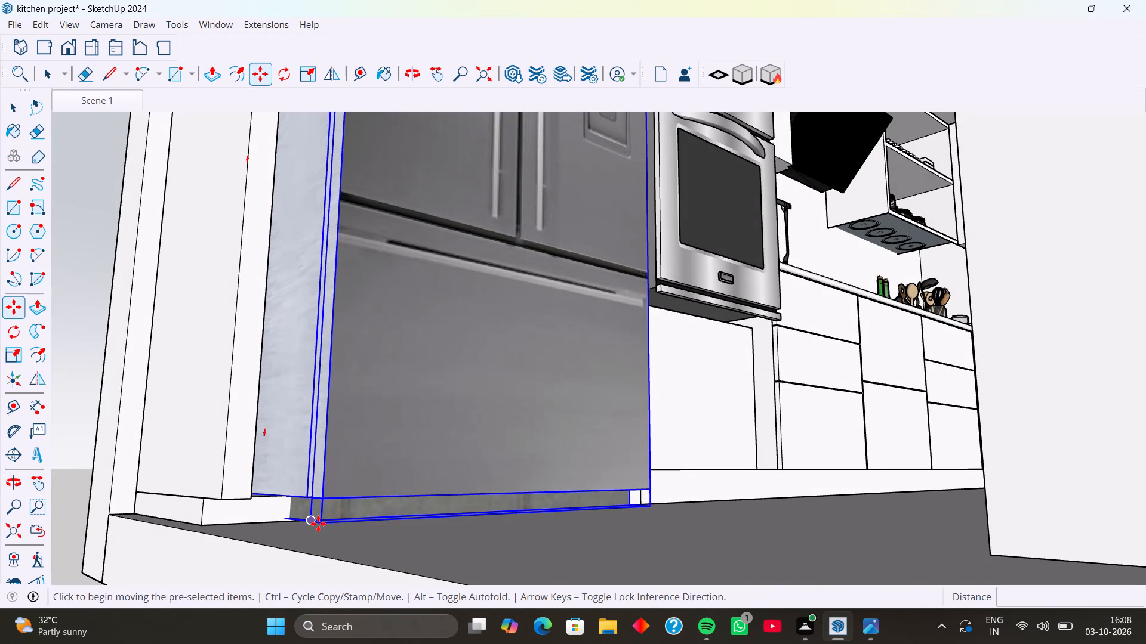
pyautogui.click(313, 524)
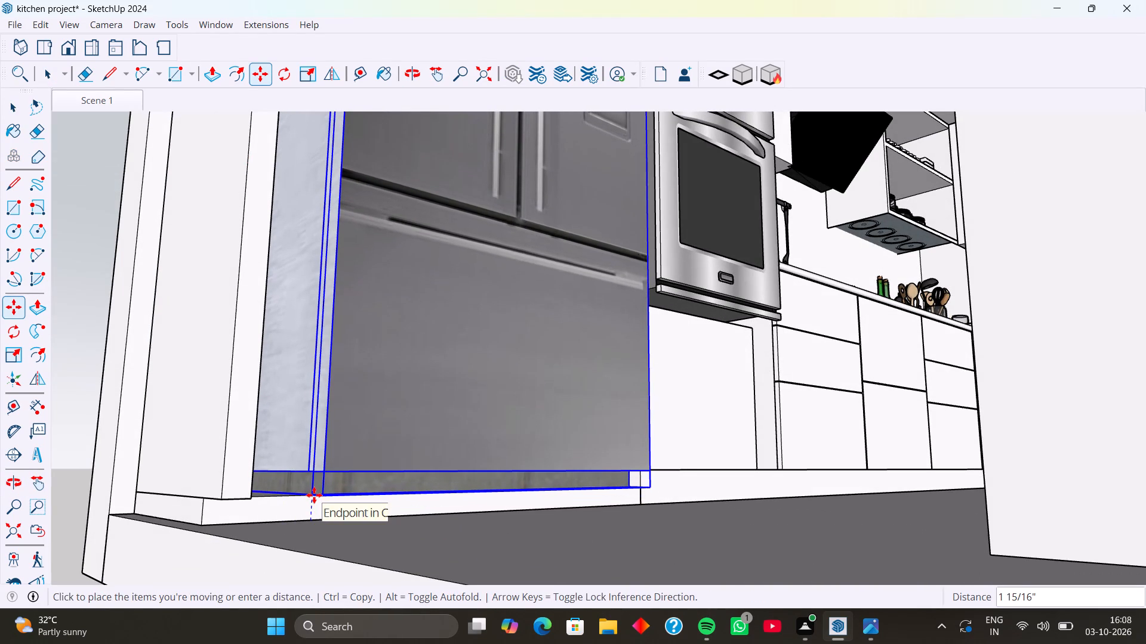
pyautogui.click(314, 496)
pyautogui.scroll(-4, 223, 534)
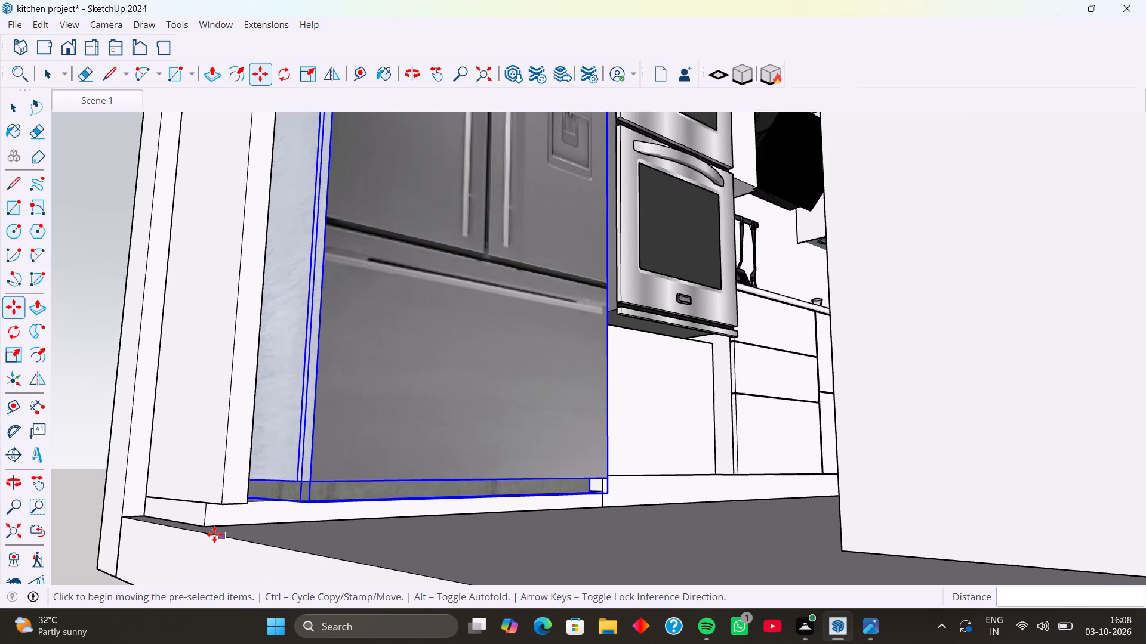
pyautogui.scroll(-6, 201, 535)
pyautogui.press('space')
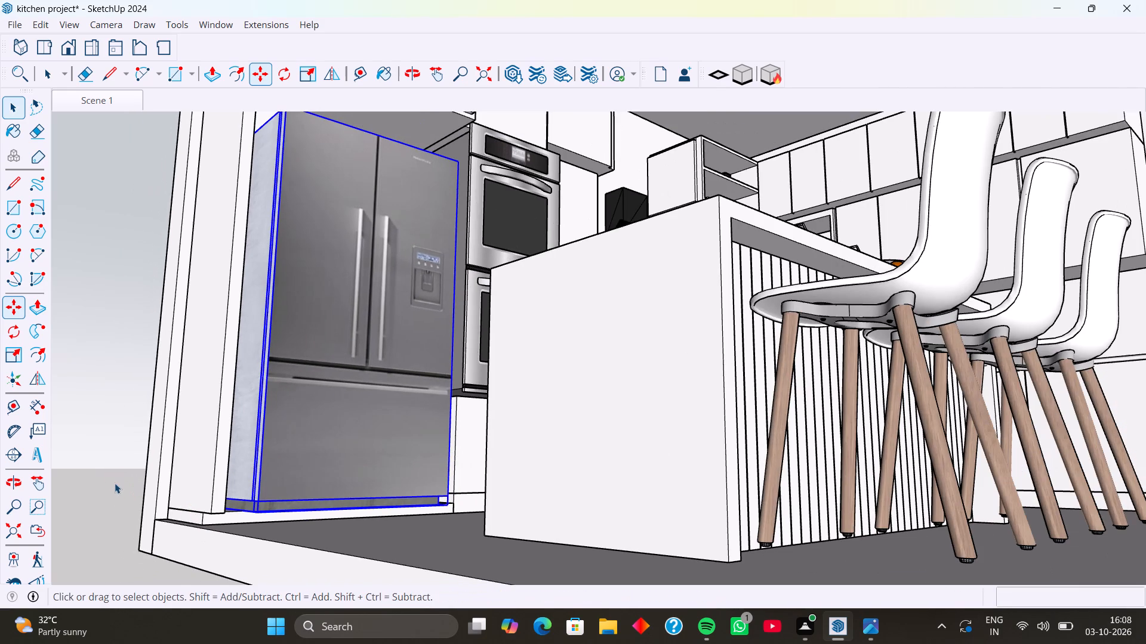
pyautogui.click(115, 483)
# Examine the refrigerator's placement in its recess and the whole kitchen from the open sides and from above.
pyautogui.scroll(-3, 221, 491)
pyautogui.moveTo(262, 473); pyautogui.dragTo(168, 518, button='middle')
pyautogui.moveTo(303, 469); pyautogui.dragTo(294, 471, button='middle')
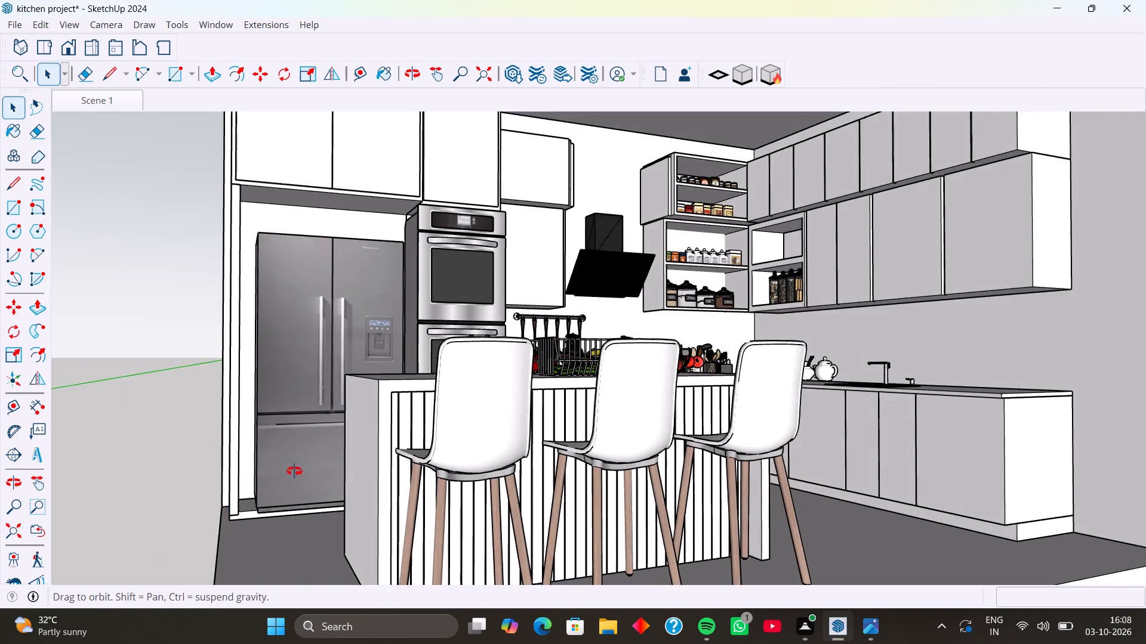
pyautogui.moveTo(294, 471); pyautogui.dragTo(209, 519, button='middle')
pyautogui.moveTo(301, 445); pyautogui.dragTo(374, 484, button='middle')
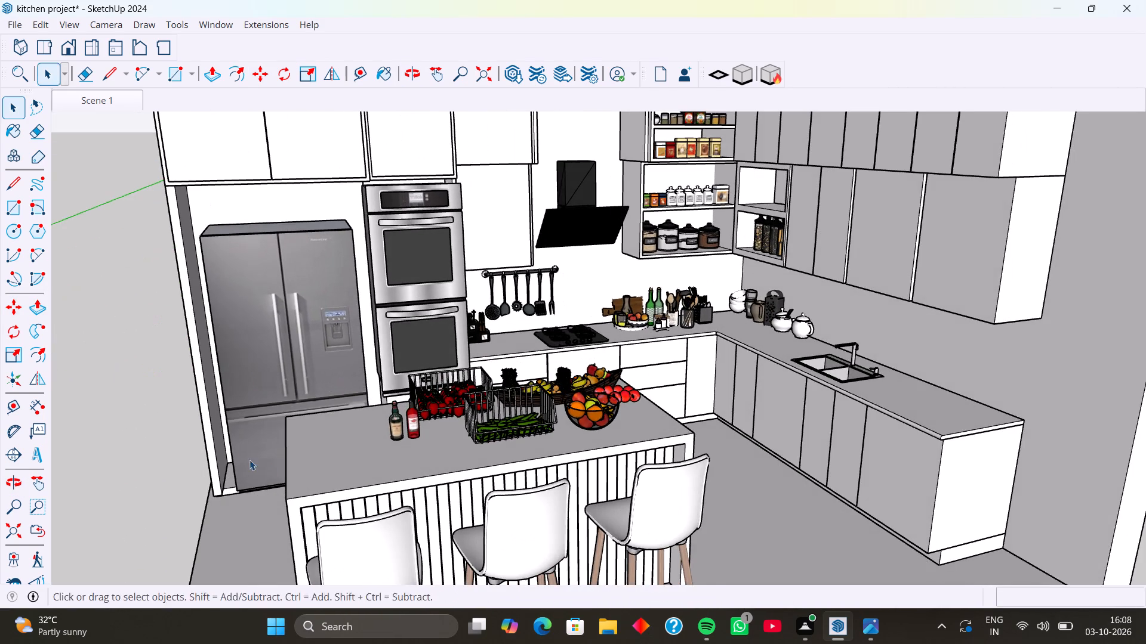
pyautogui.moveTo(249, 460); pyautogui.dragTo(256, 406, button='middle')
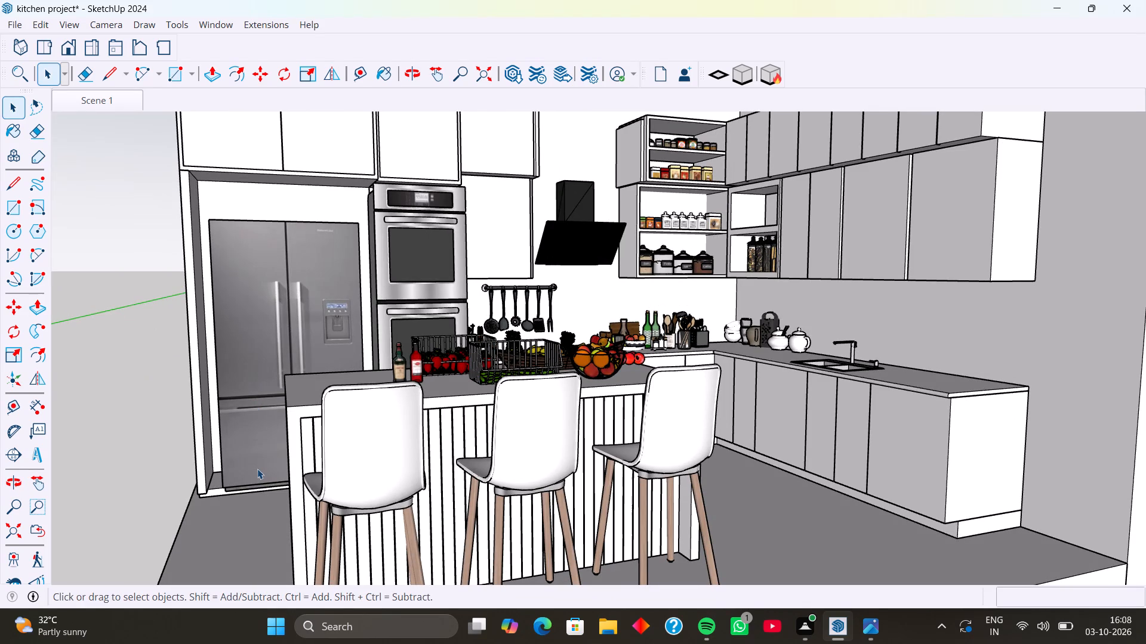
pyautogui.scroll(-4, 473, 395)
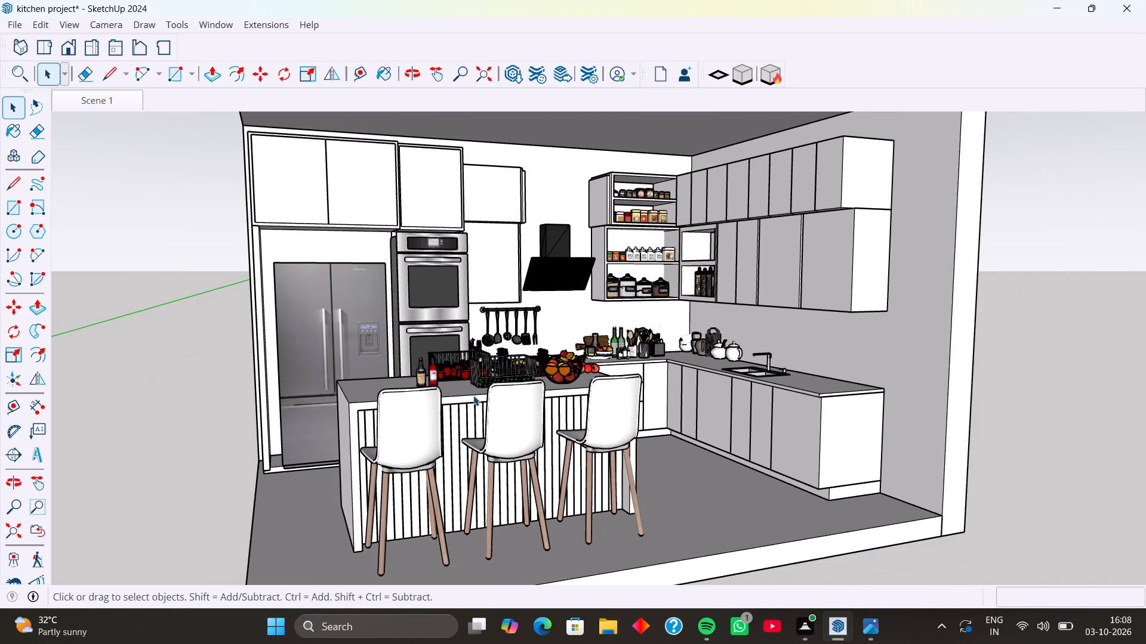
pyautogui.scroll(-2, 473, 395)
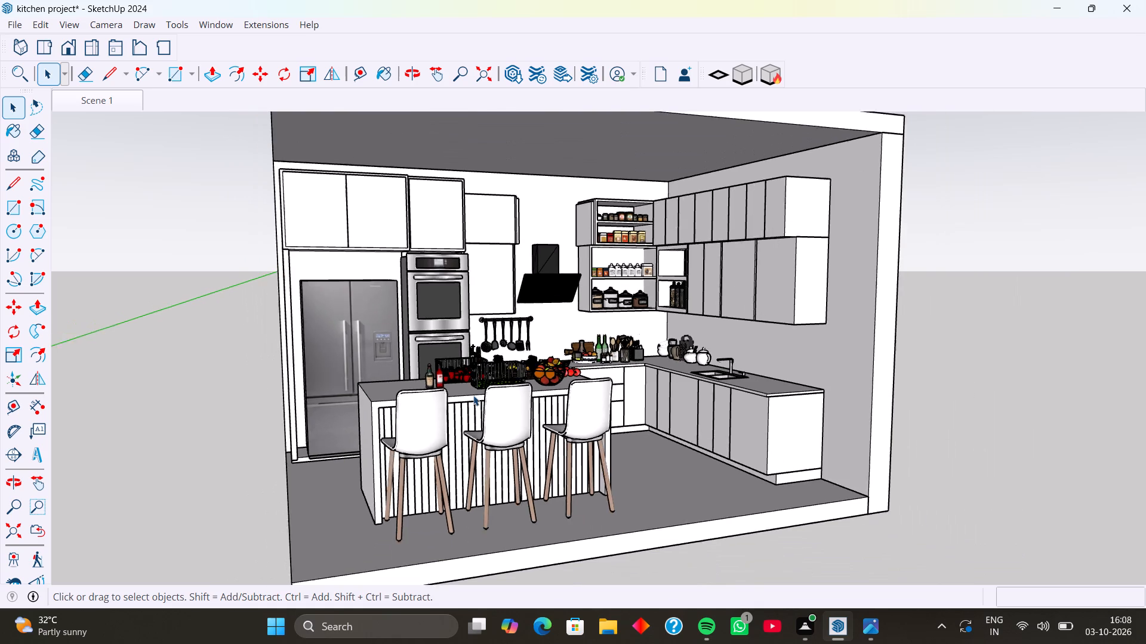
pyautogui.scroll(-1, 473, 395)
pyautogui.scroll(-5, 587, 410)
pyautogui.moveTo(559, 432); pyautogui.dragTo(576, 431, button='middle')
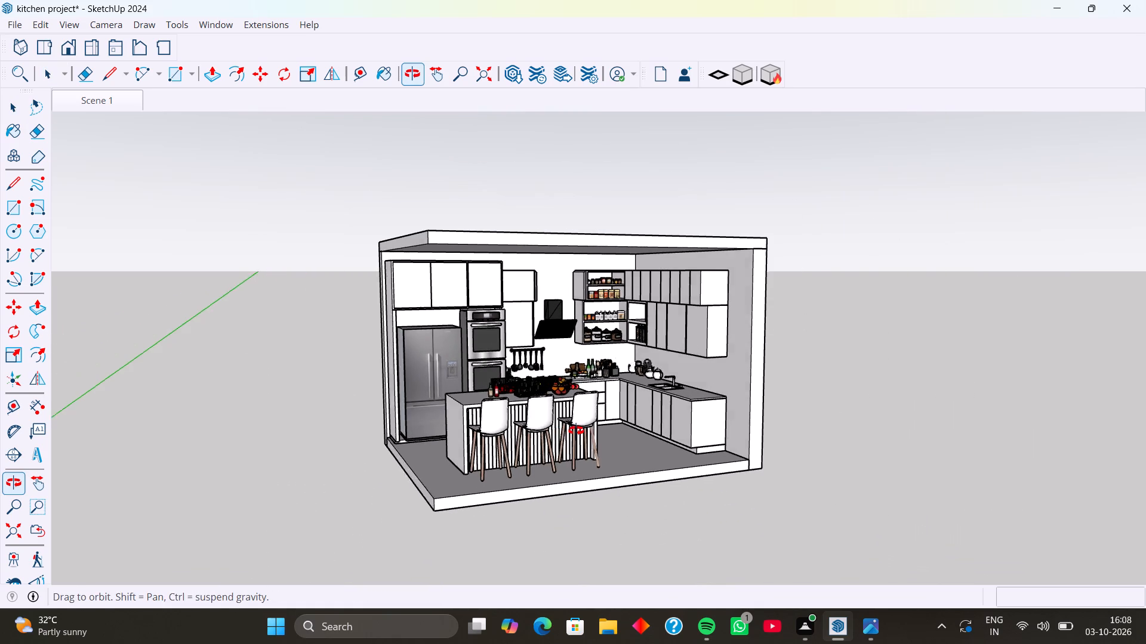
pyautogui.moveTo(576, 431); pyautogui.dragTo(585, 429, button='middle')
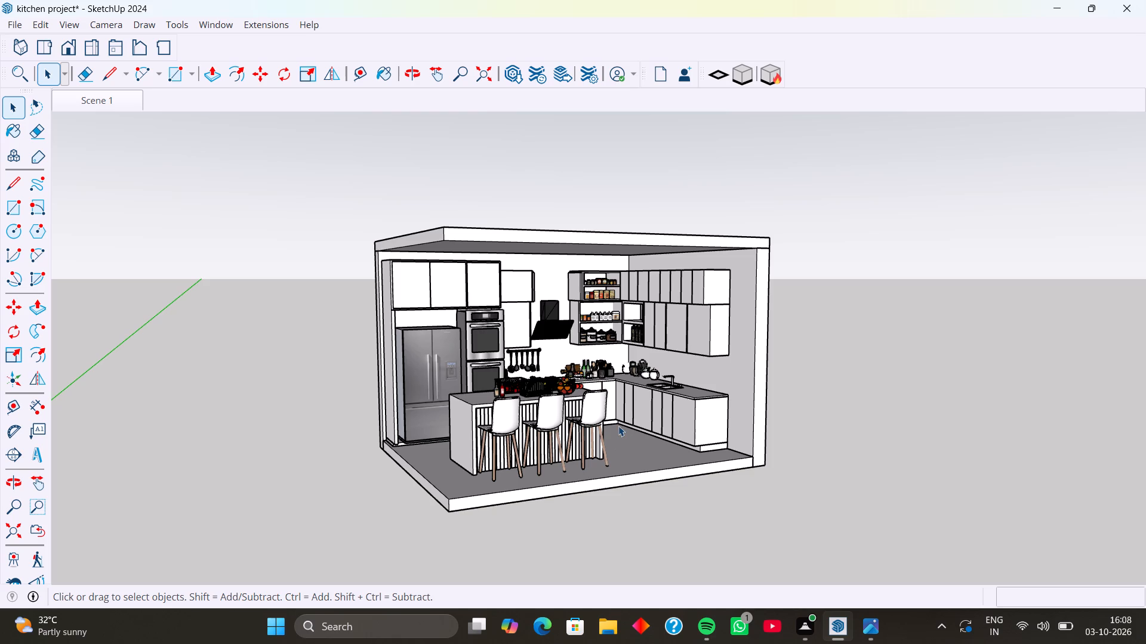
pyautogui.scroll(9, 506, 428)
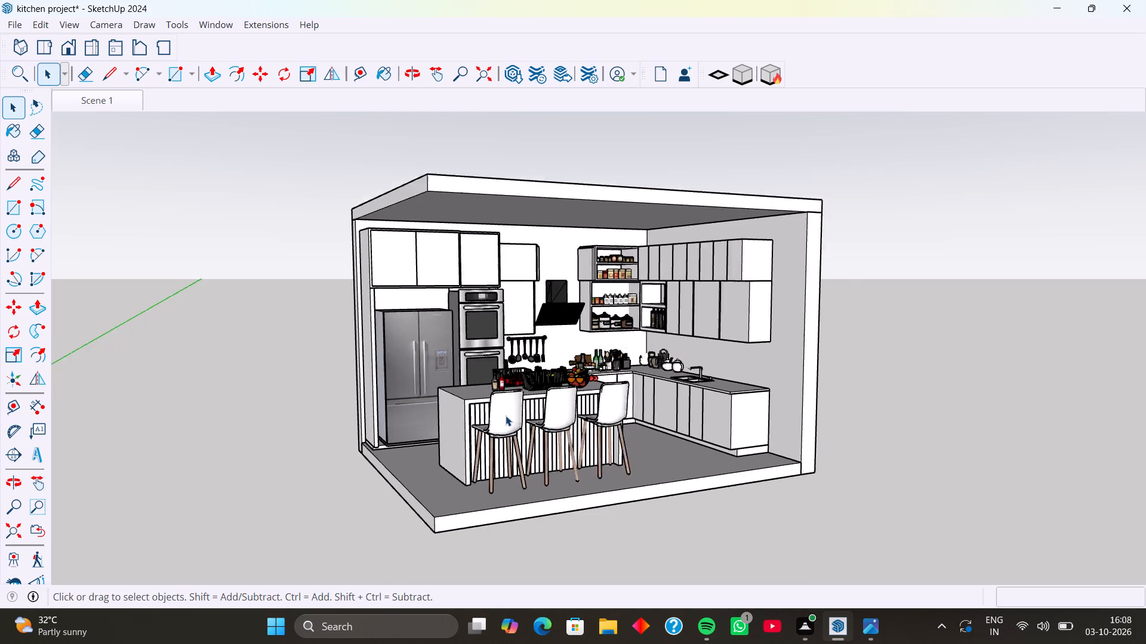
pyautogui.scroll(6, 506, 416)
pyautogui.moveTo(505, 405); pyautogui.dragTo(592, 467, button='middle')
pyautogui.scroll(-4, 568, 450)
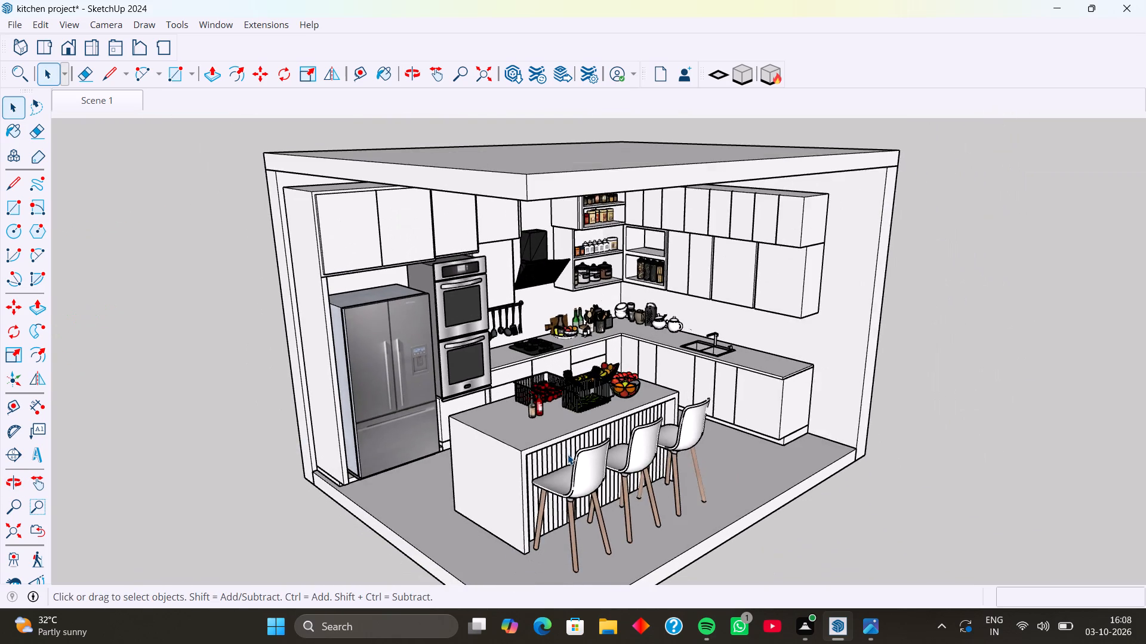
# Examine the kitchen layout from the open sides, including the refrigerator, wall ovens, island and counters.
pyautogui.scroll(-1, 568, 454)
pyautogui.moveTo(565, 459); pyautogui.dragTo(556, 438, button='middle')
pyautogui.moveTo(556, 438); pyautogui.dragTo(563, 434, button='middle')
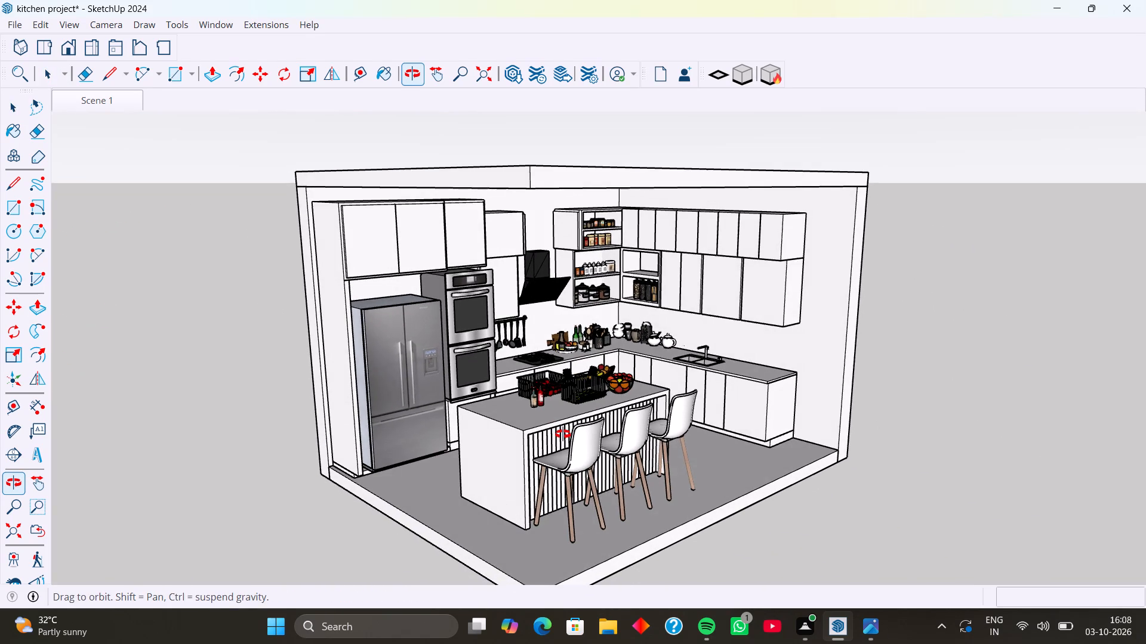
pyautogui.moveTo(563, 434); pyautogui.dragTo(550, 432, button='middle')
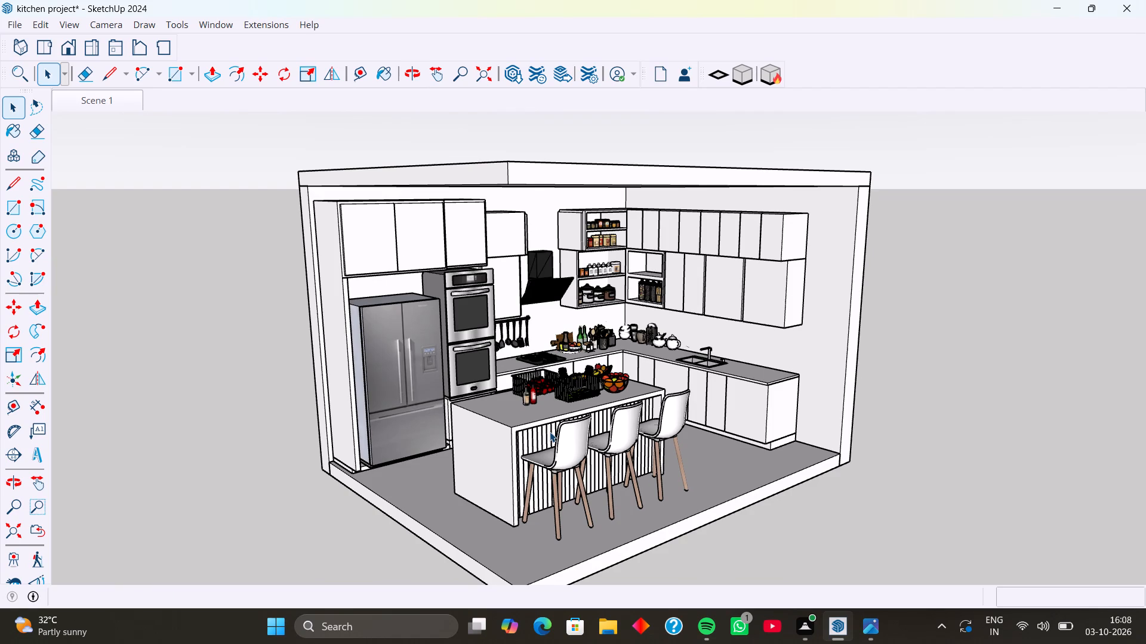
pyautogui.scroll(1, 550, 432)
pyautogui.scroll(-2, 550, 432)
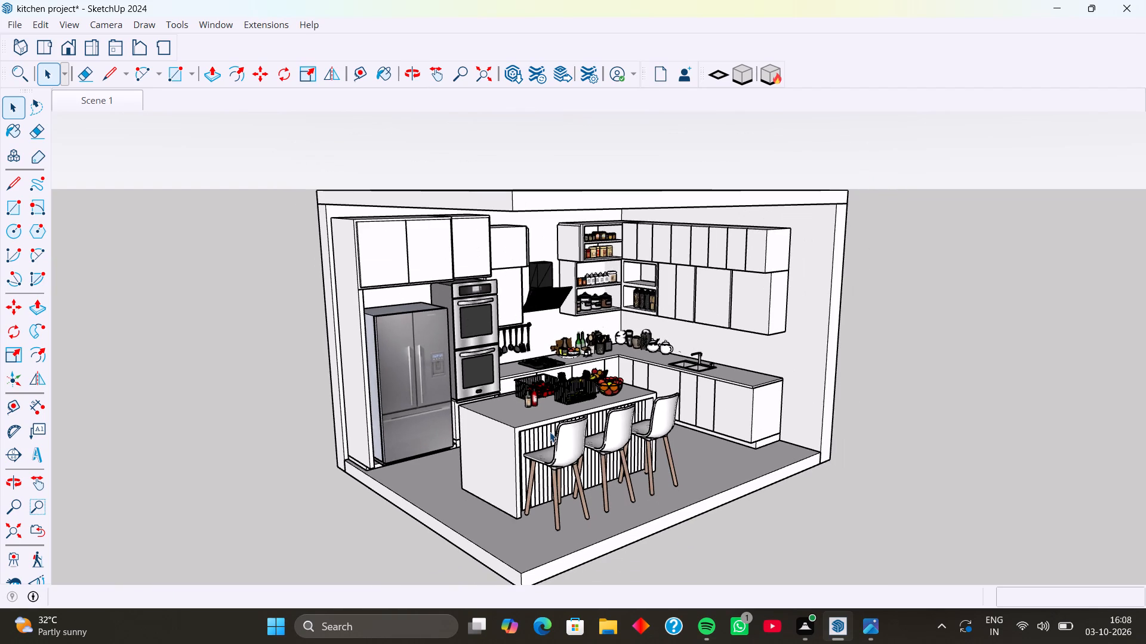
pyautogui.scroll(1, 550, 432)
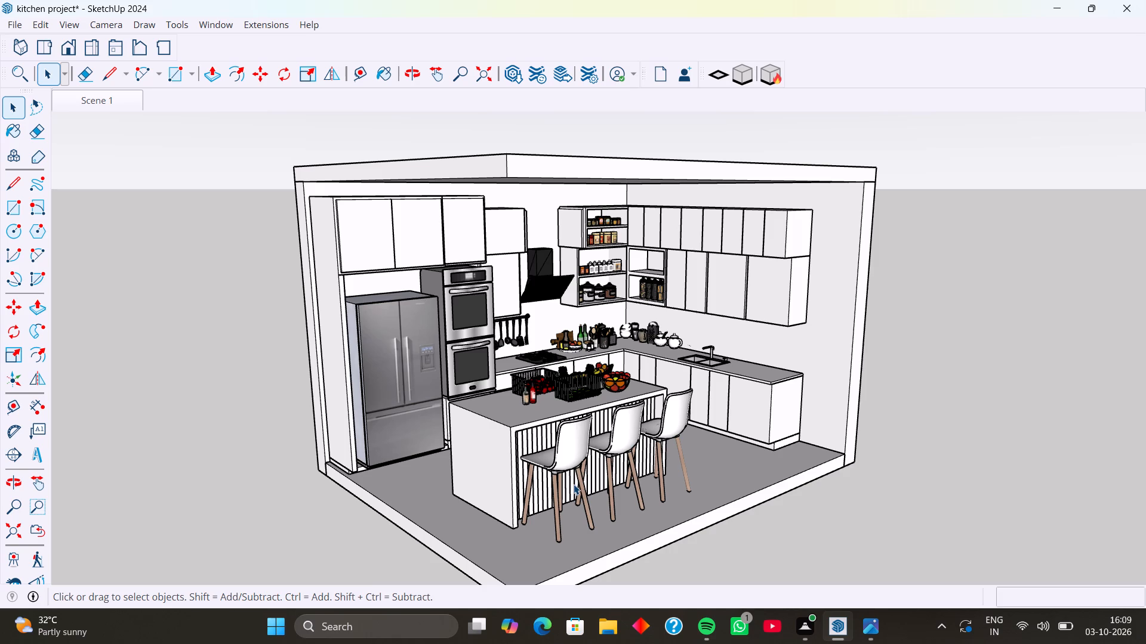
pyautogui.scroll(15, 608, 363)
pyautogui.scroll(-5, 572, 407)
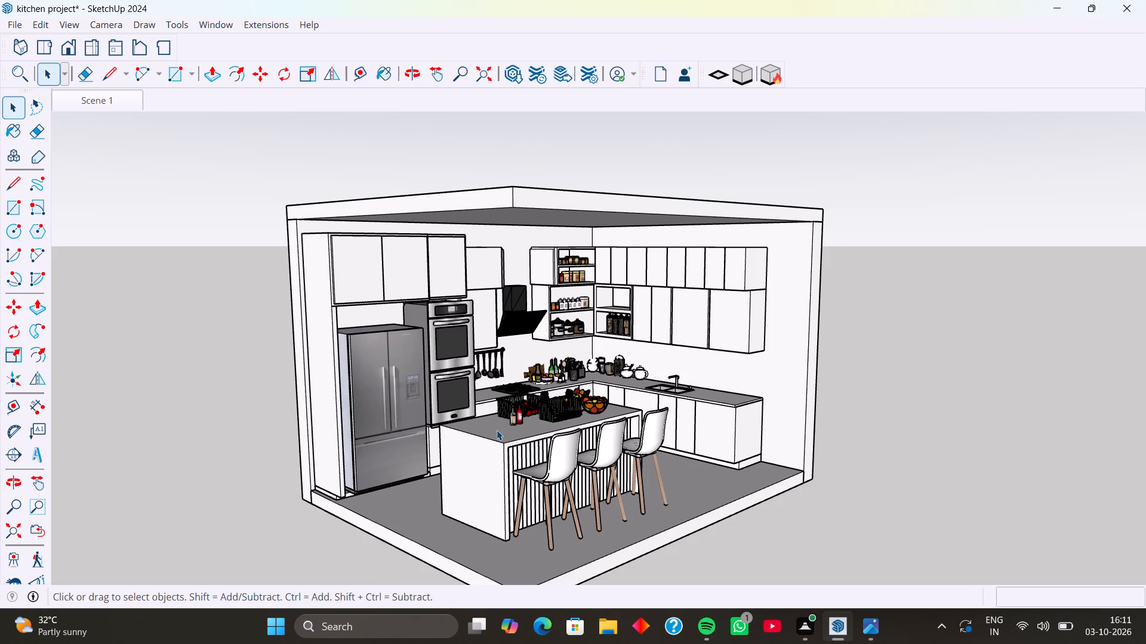
pyautogui.moveTo(497, 430); pyautogui.dragTo(507, 429, button='middle')
pyautogui.moveTo(507, 429); pyautogui.dragTo(522, 426, button='middle')
pyautogui.moveTo(516, 426); pyautogui.dragTo(523, 425, button='middle')
pyautogui.scroll(1, 523, 425)
pyautogui.moveTo(523, 425); pyautogui.dragTo(538, 426, button='middle')
pyautogui.scroll(2, 538, 426)
pyautogui.scroll(-3, 538, 426)
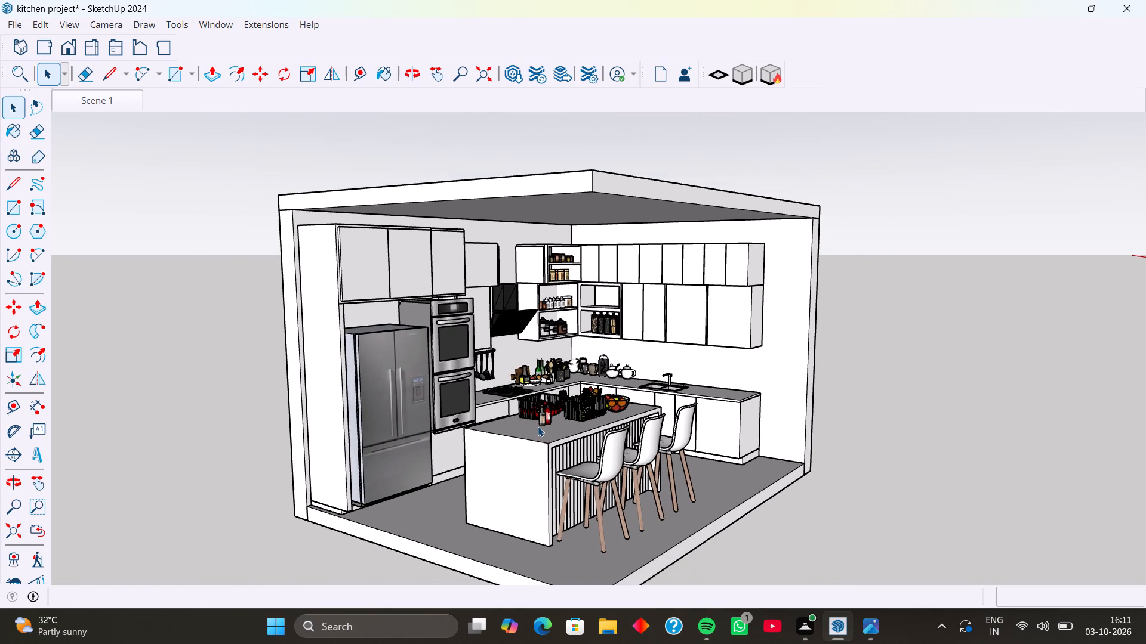
pyautogui.moveTo(538, 426); pyautogui.dragTo(396, 420, button='middle')
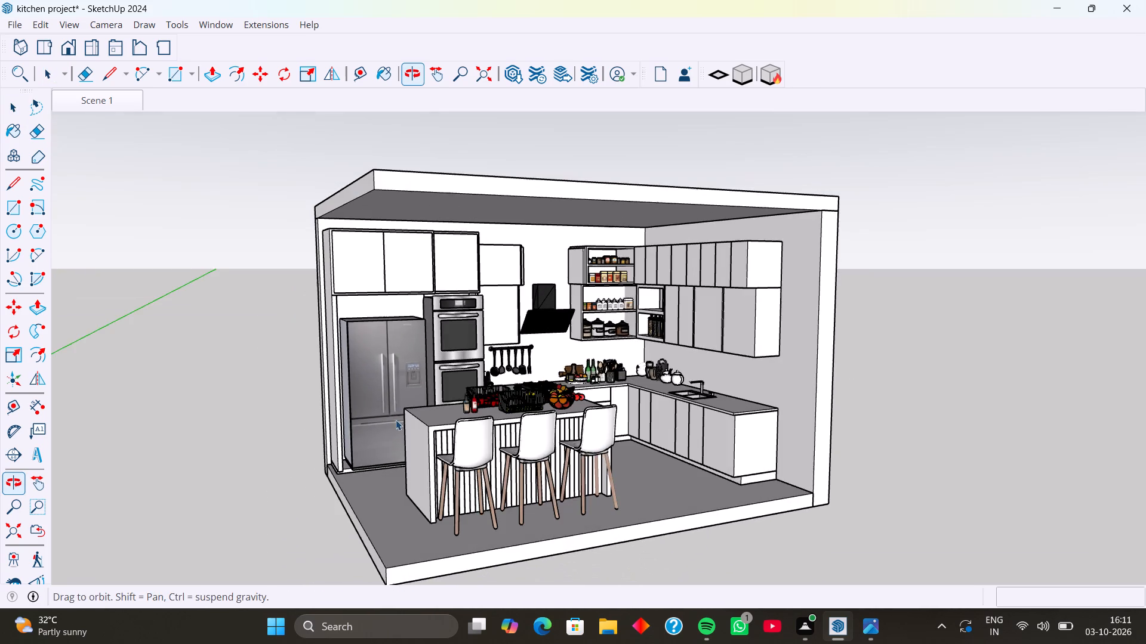
pyautogui.moveTo(396, 420); pyautogui.dragTo(391, 421, button='middle')
pyautogui.moveTo(463, 391); pyautogui.dragTo(406, 410, button='middle')
pyautogui.scroll(9, 492, 369)
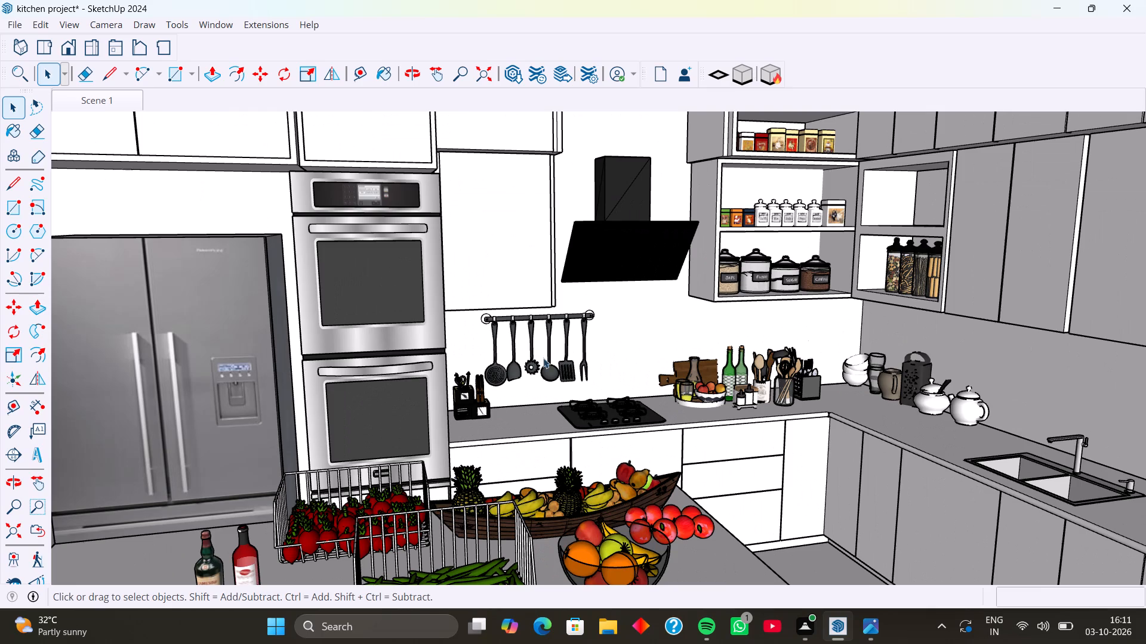
pyautogui.scroll(-2, 541, 360)
pyautogui.moveTo(547, 370); pyautogui.dragTo(476, 383, button='middle')
pyautogui.moveTo(548, 366); pyautogui.dragTo(506, 374, button='middle')
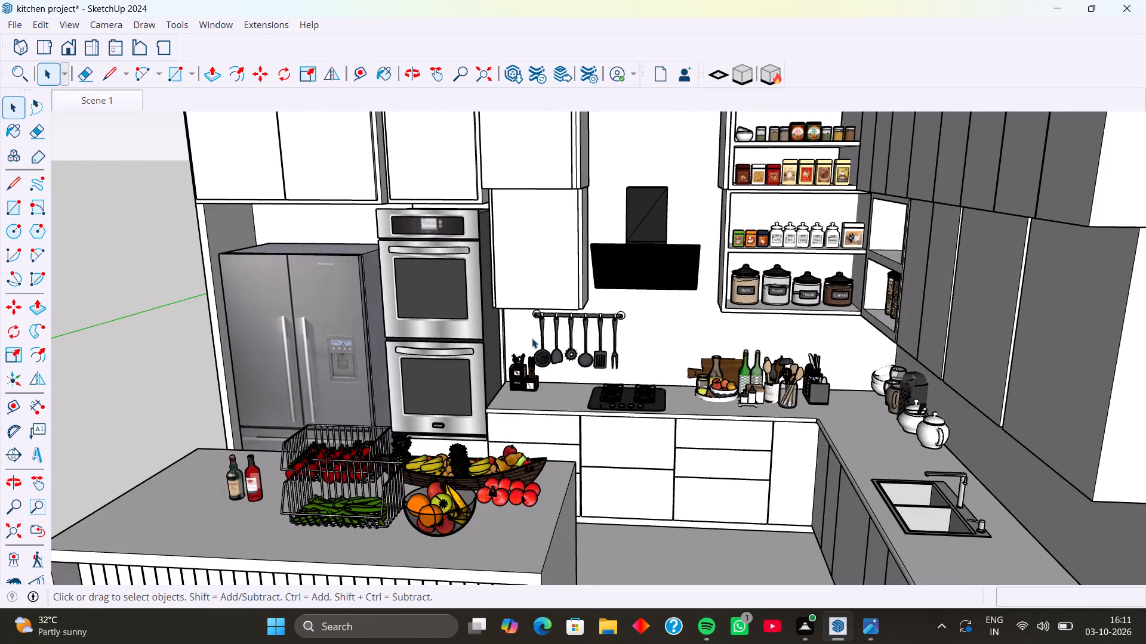
# Examine the hanging utensil rail beside the ovens and the range hood above the hob up close.
pyautogui.scroll(10, 532, 338)
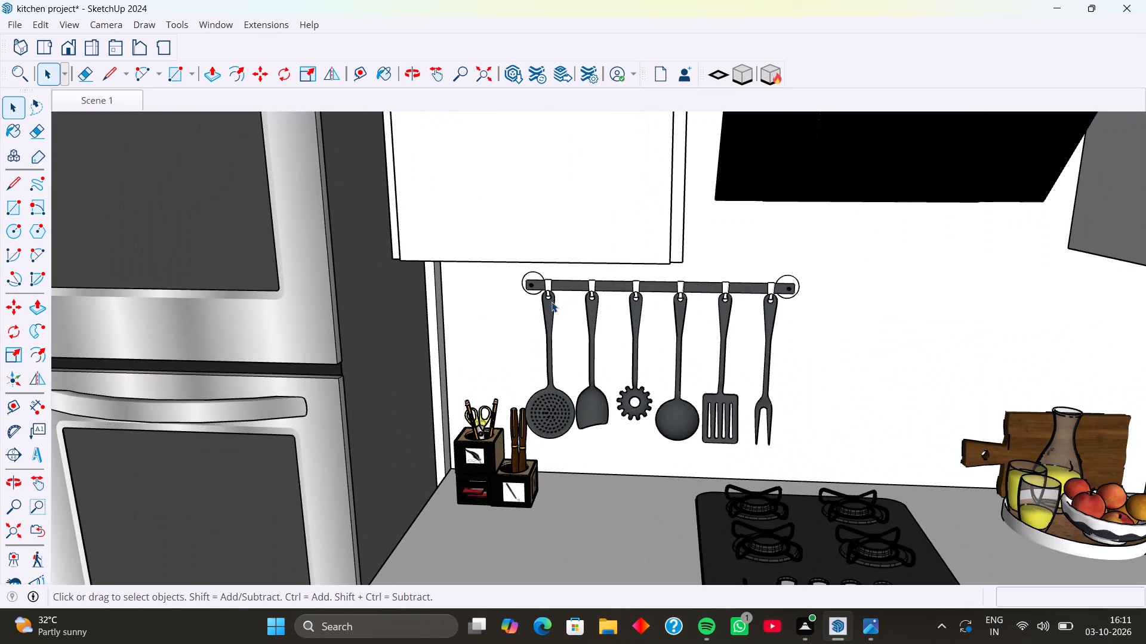
pyautogui.scroll(-1, 552, 302)
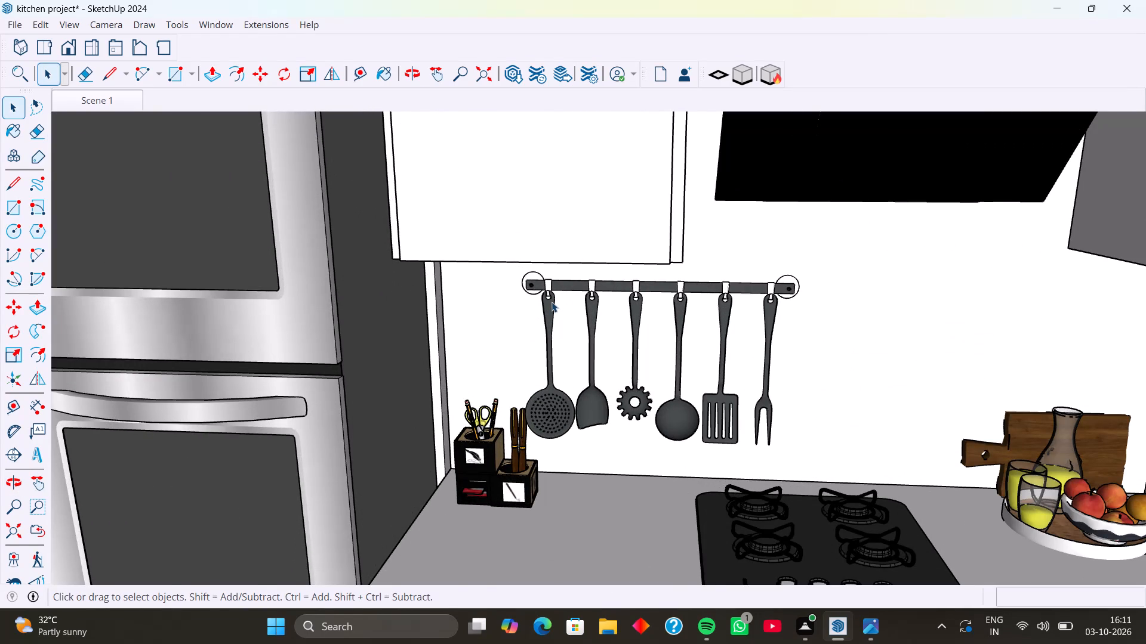
pyautogui.scroll(-2, 552, 302)
pyautogui.click(552, 302)
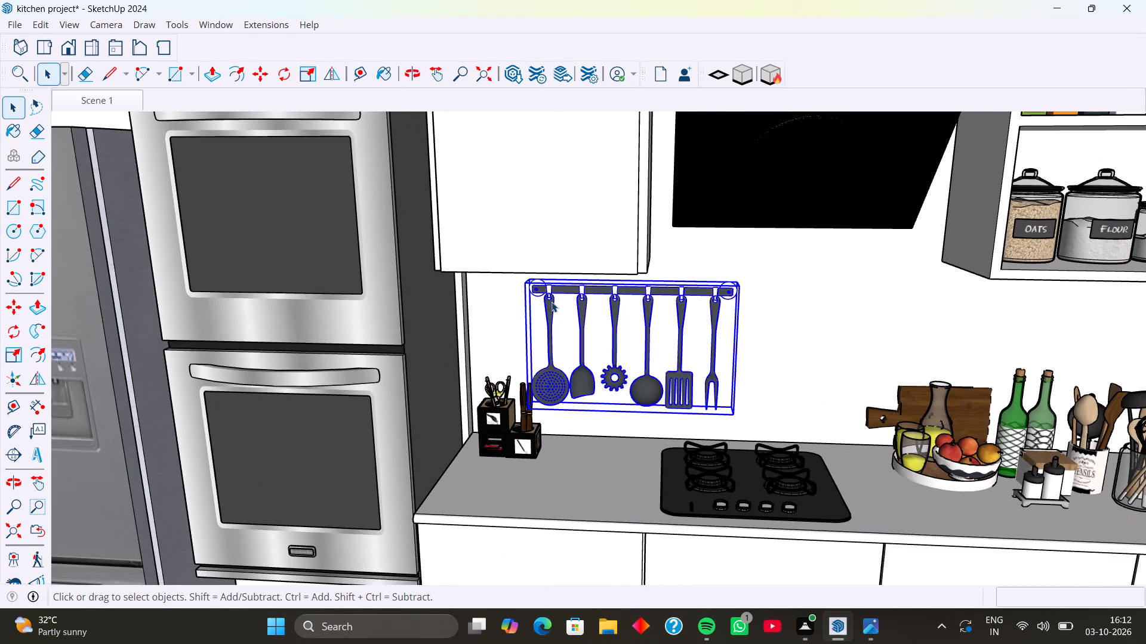
pyautogui.scroll(8, 714, 299)
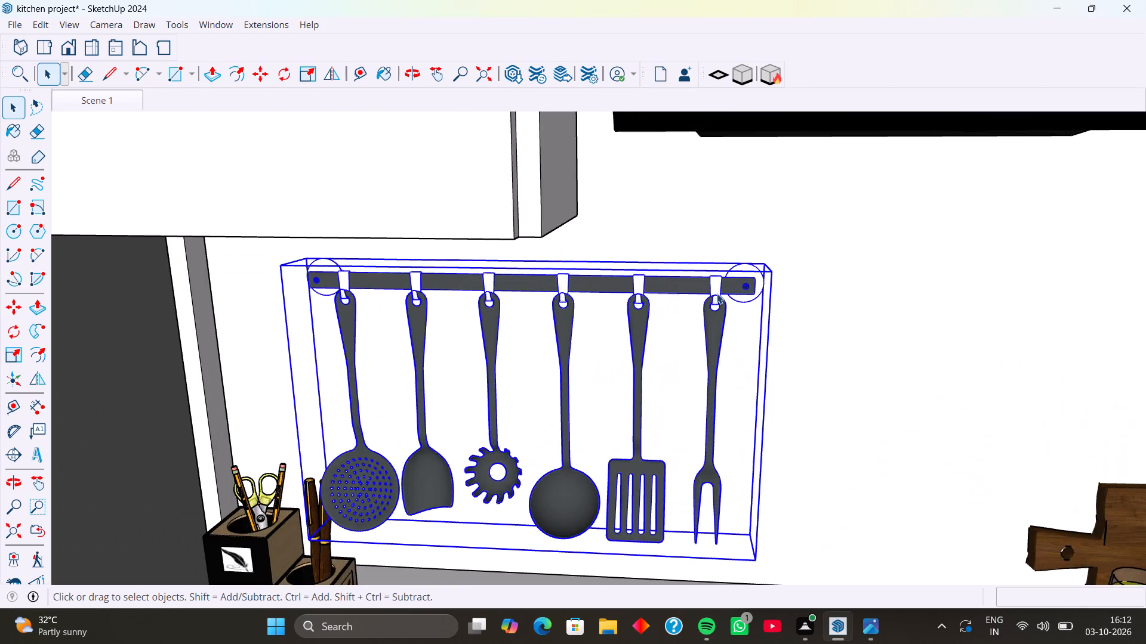
pyautogui.scroll(5, 717, 293)
pyautogui.moveTo(716, 286); pyautogui.dragTo(689, 405, button='middle')
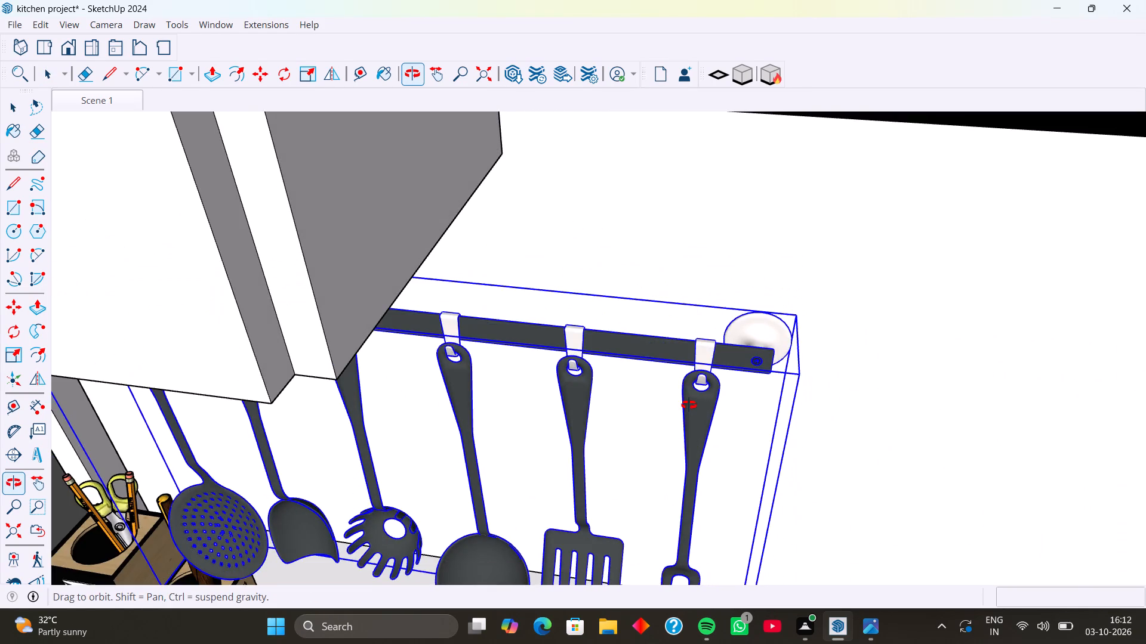
pyautogui.moveTo(689, 405); pyautogui.dragTo(574, 418, button='middle')
pyautogui.moveTo(681, 401); pyautogui.dragTo(583, 411, button='middle')
pyautogui.moveTo(597, 415); pyautogui.dragTo(645, 407, button='middle')
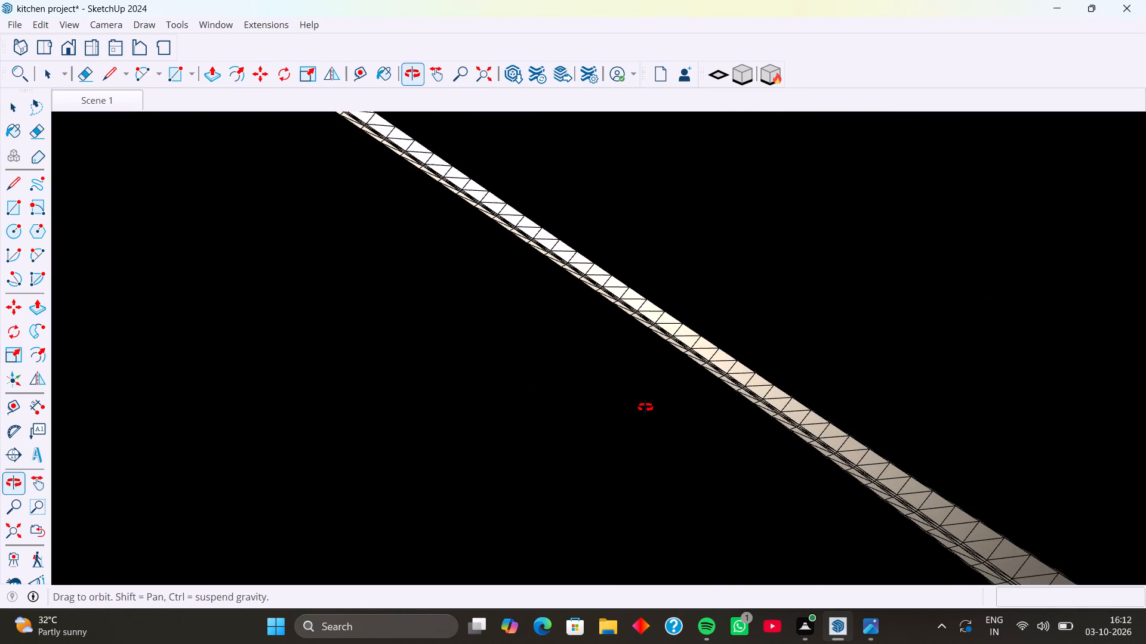
pyautogui.moveTo(645, 407); pyautogui.dragTo(653, 406, button='middle')
pyautogui.scroll(-20, 653, 406)
pyautogui.scroll(-6, 653, 406)
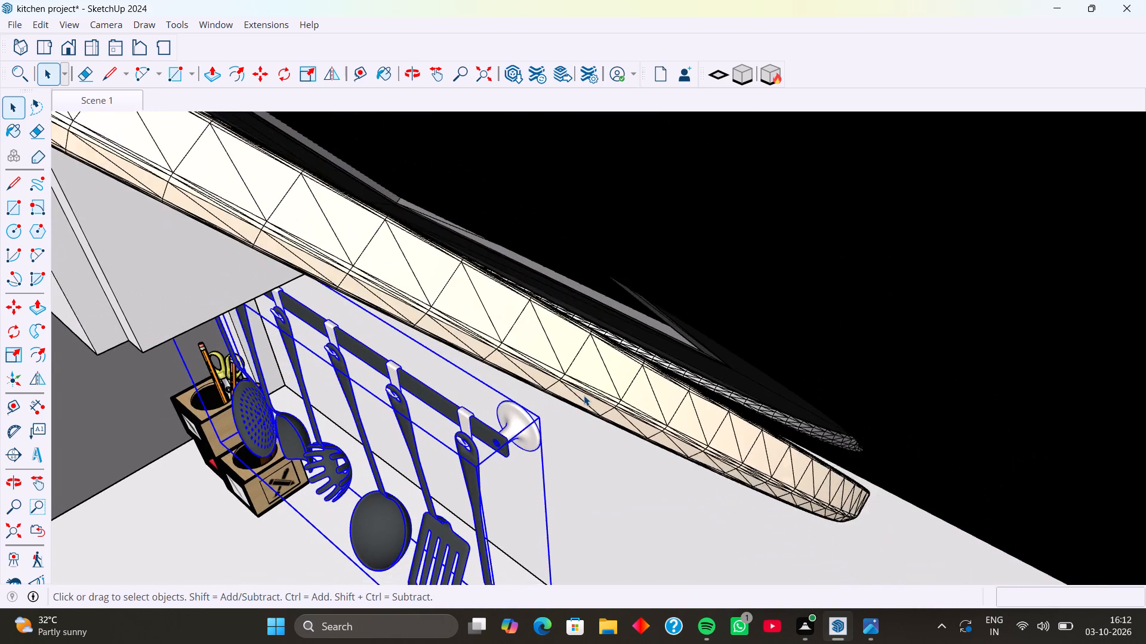
pyautogui.moveTo(584, 395); pyautogui.dragTo(620, 302, button='middle')
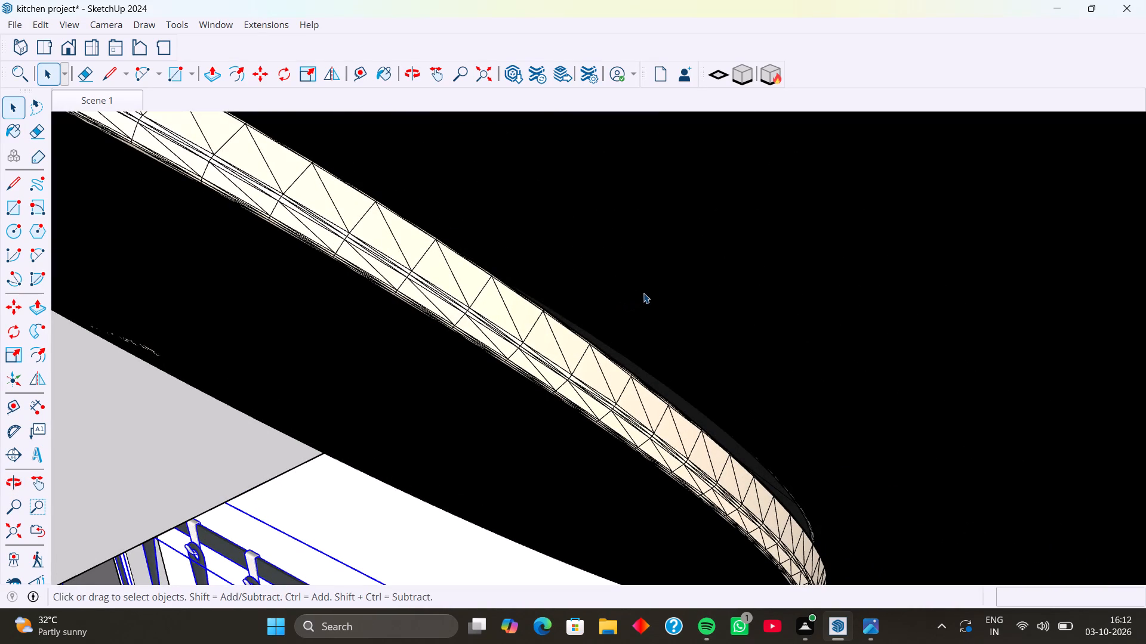
pyautogui.scroll(-12, 643, 293)
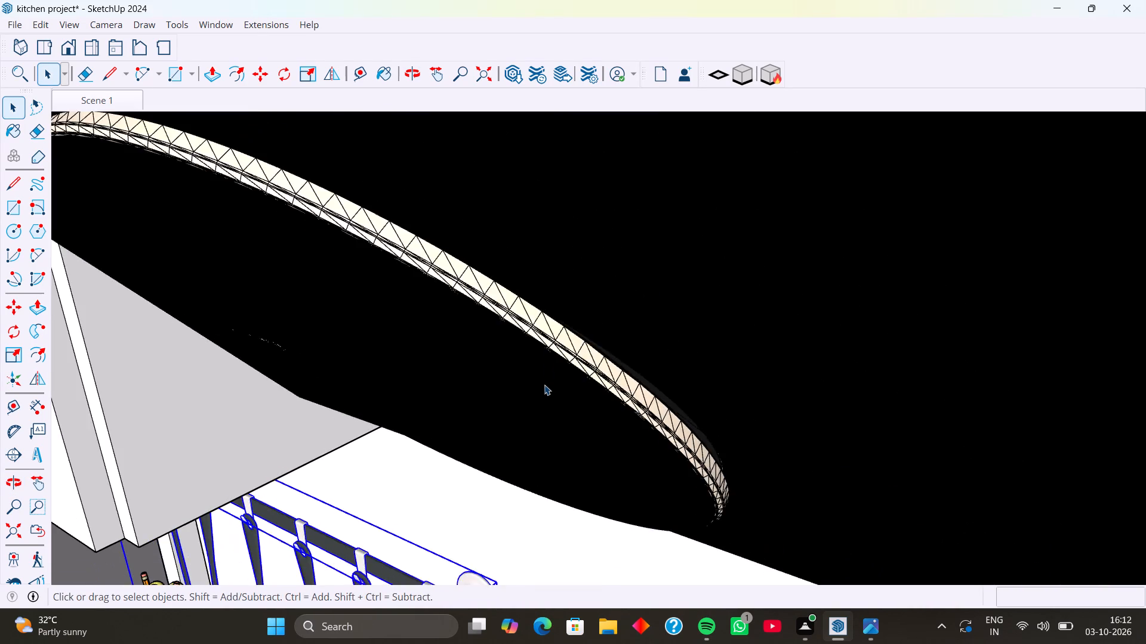
pyautogui.scroll(-11, 544, 385)
pyautogui.moveTo(547, 415); pyautogui.dragTo(593, 372, button='middle')
pyautogui.scroll(1, 593, 372)
pyautogui.scroll(-7, 523, 419)
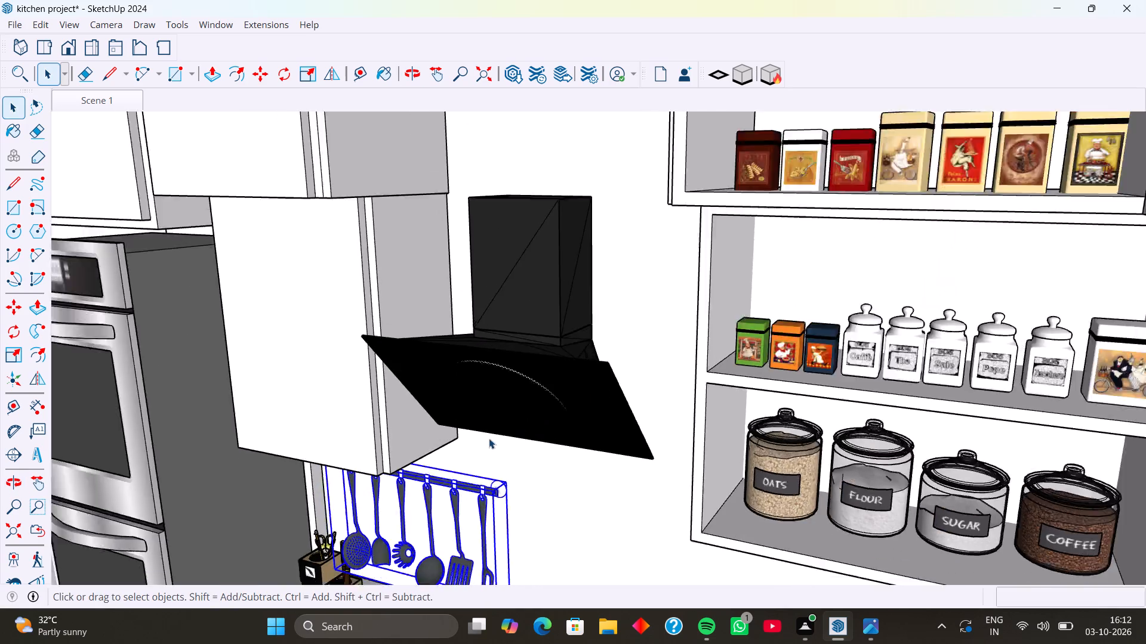
# Fit the whole model in view, clear the selection, and inspect the kitchen alongside the separate upright panel and flat slab near the origin.
pyautogui.scroll(-6, 489, 438)
pyautogui.scroll(-20, 504, 453)
pyautogui.scroll(-4, 504, 453)
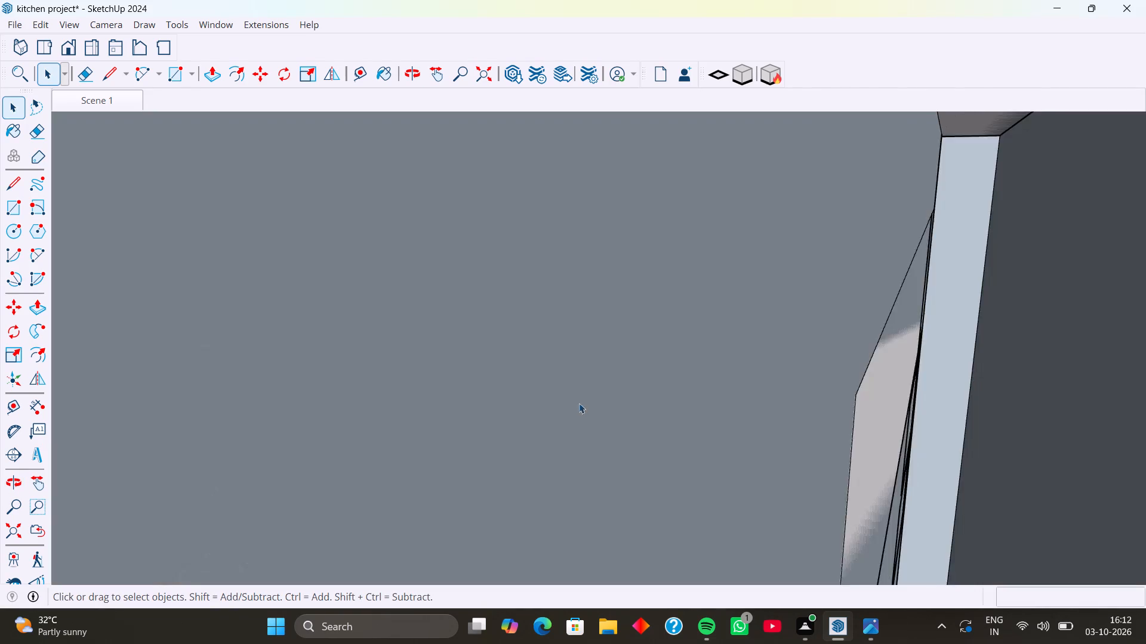
pyautogui.scroll(-4, 579, 403)
pyautogui.scroll(-5, 704, 388)
pyautogui.scroll(-12, 575, 419)
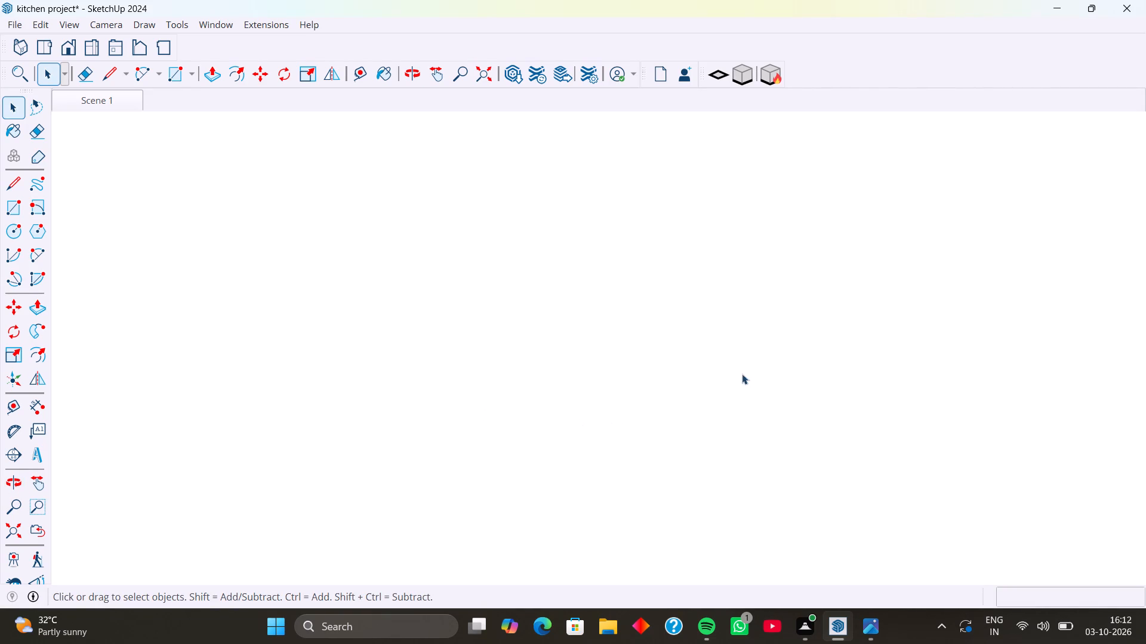
pyautogui.scroll(-3, 742, 374)
pyautogui.click(485, 72)
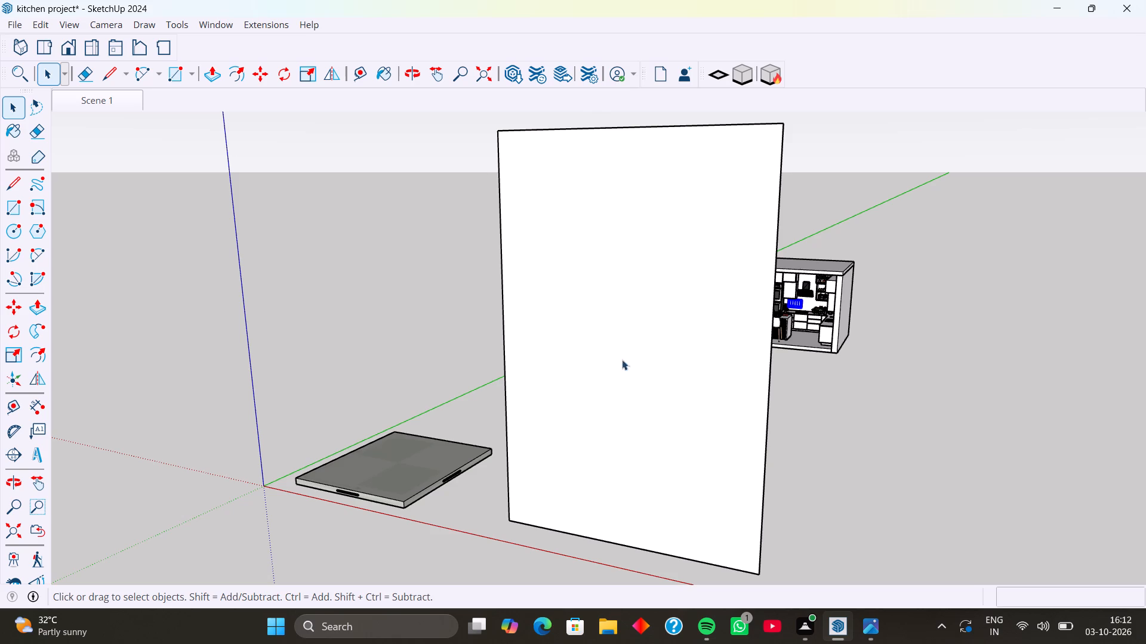
pyautogui.click(863, 338)
pyautogui.scroll(-1, 656, 258)
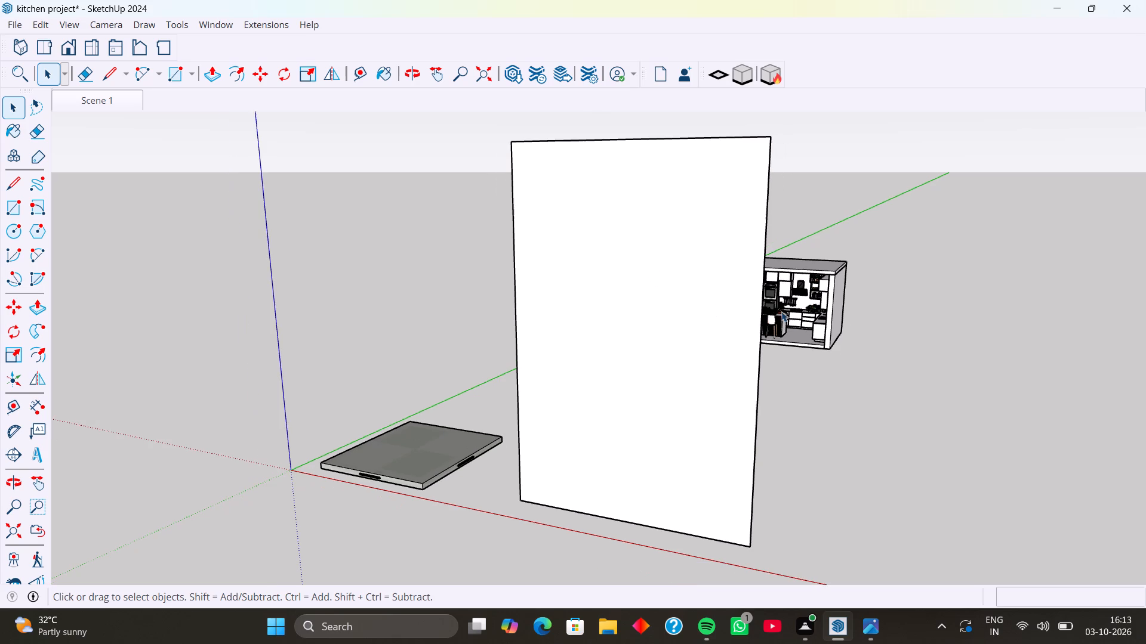
pyautogui.scroll(1, 720, 376)
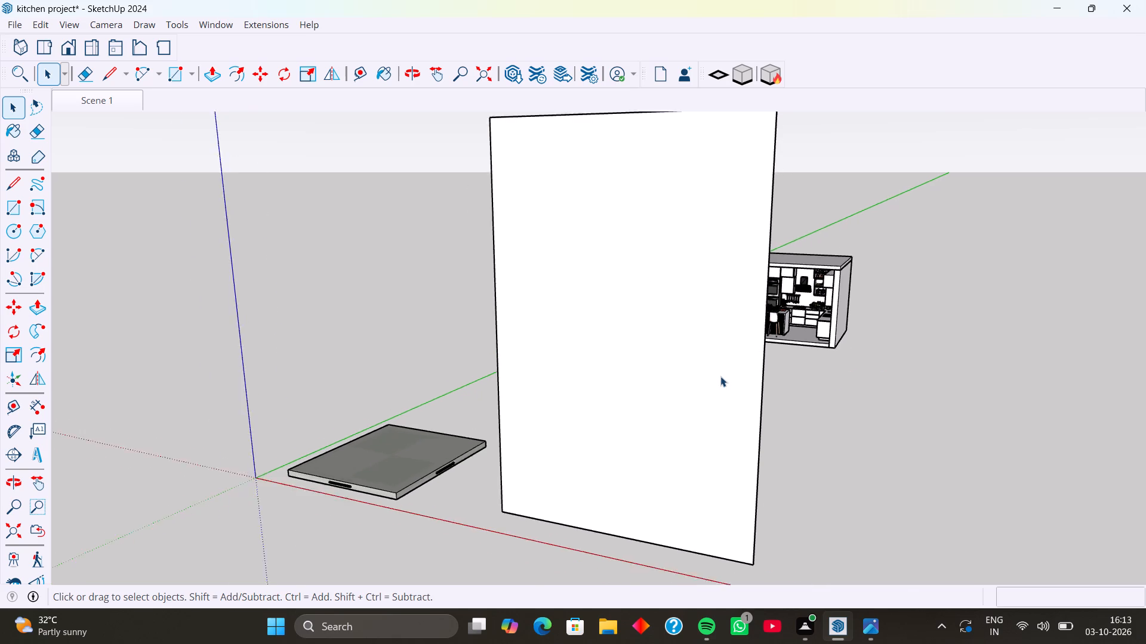
pyautogui.scroll(2, 720, 376)
pyautogui.scroll(-8, 671, 360)
pyautogui.moveTo(660, 374); pyautogui.dragTo(599, 380, button='middle')
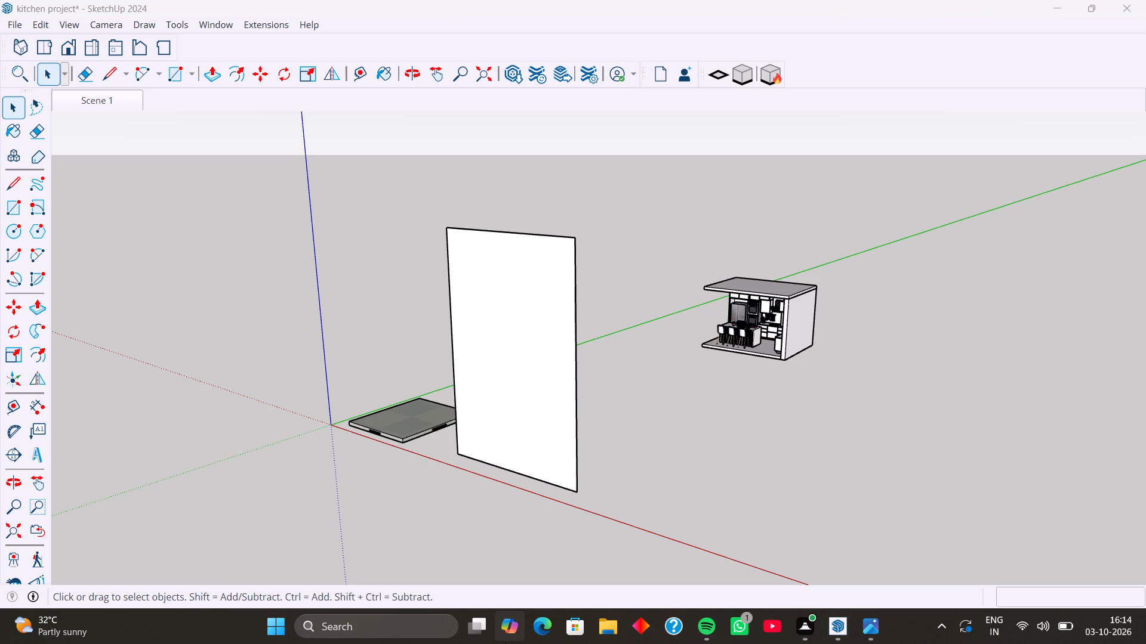
pyautogui.scroll(-3, 328, 293)
pyautogui.scroll(-2, 210, 329)
pyautogui.scroll(-2, 275, 312)
pyautogui.moveTo(354, 407); pyautogui.dragTo(504, 417, button='middle')
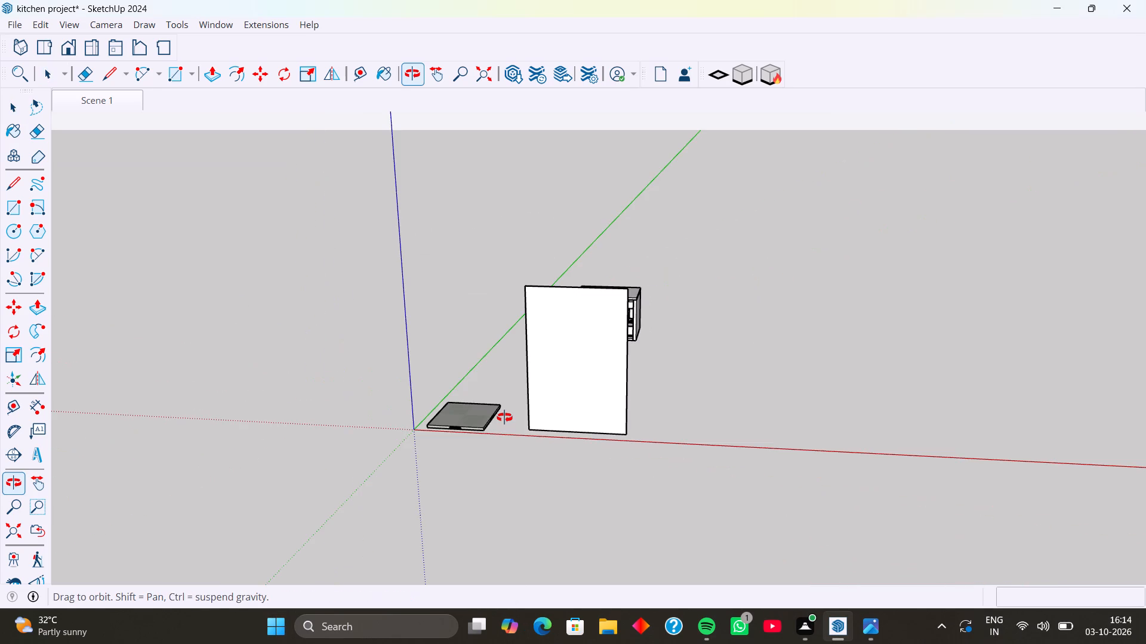
pyautogui.moveTo(504, 417); pyautogui.dragTo(500, 419, button='middle')
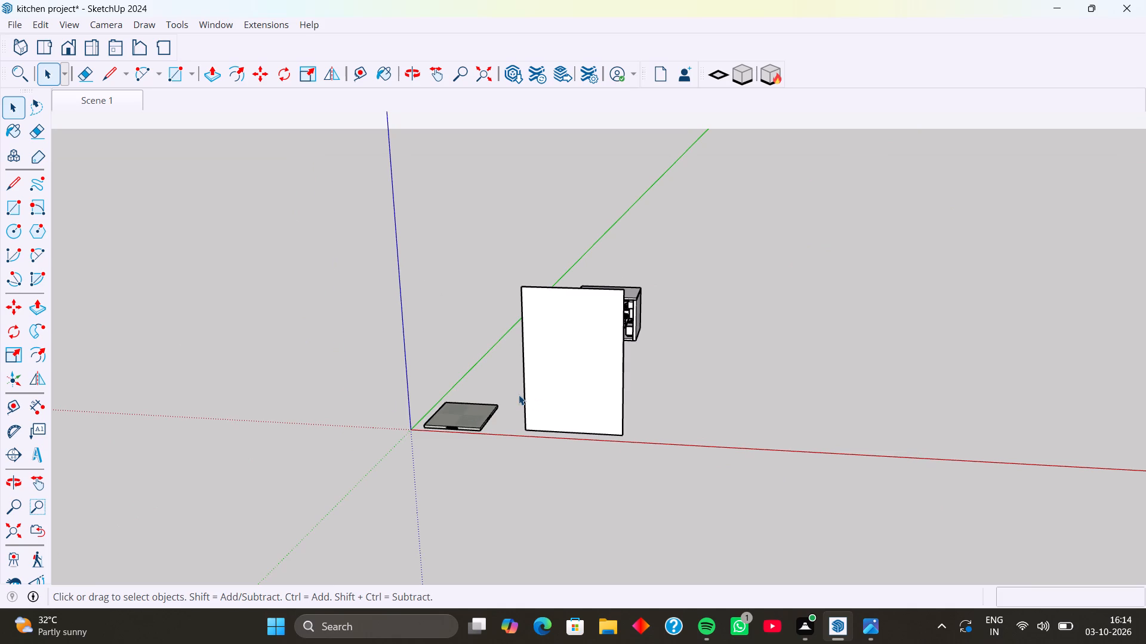
pyautogui.moveTo(512, 397); pyautogui.dragTo(376, 435, button='middle')
pyautogui.scroll(1, 397, 398)
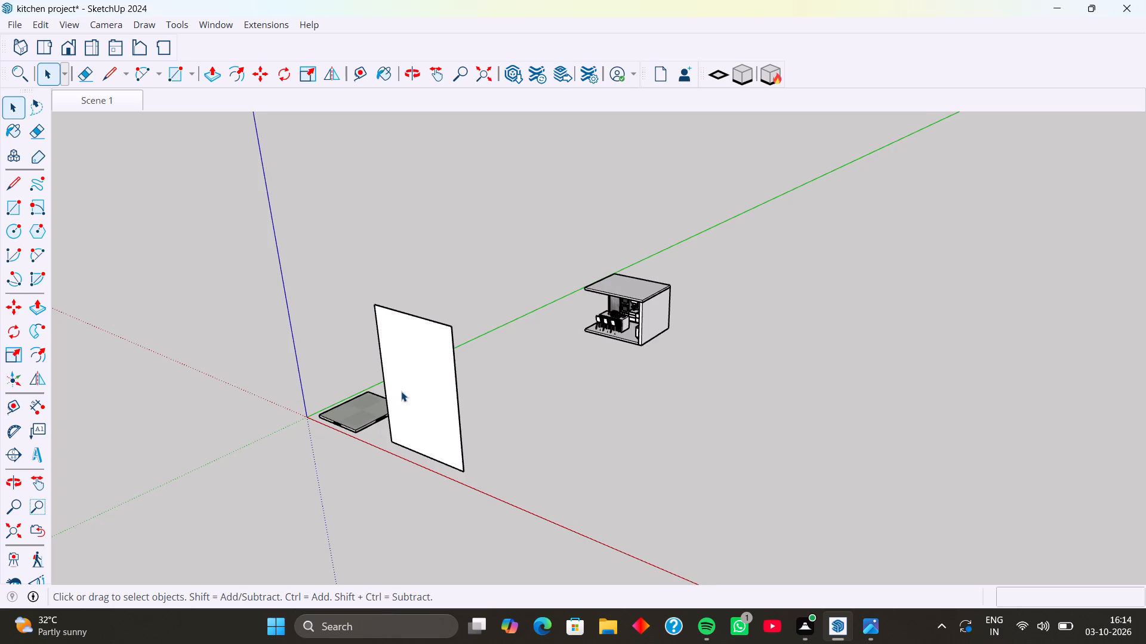
pyautogui.scroll(-1, 401, 391)
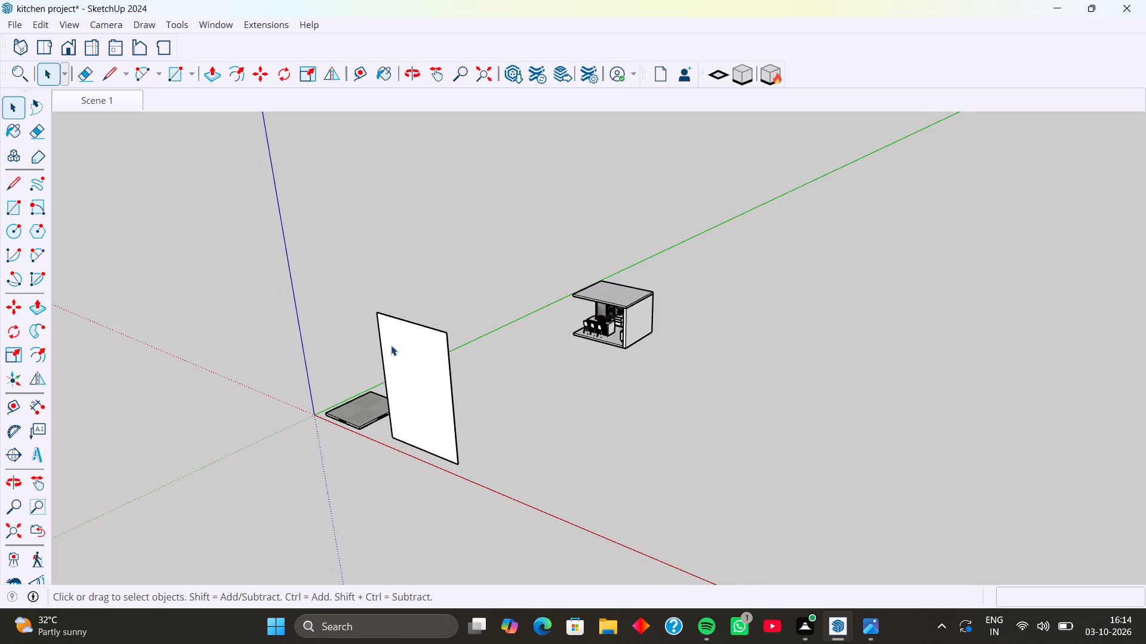
pyautogui.scroll(-1, 378, 305)
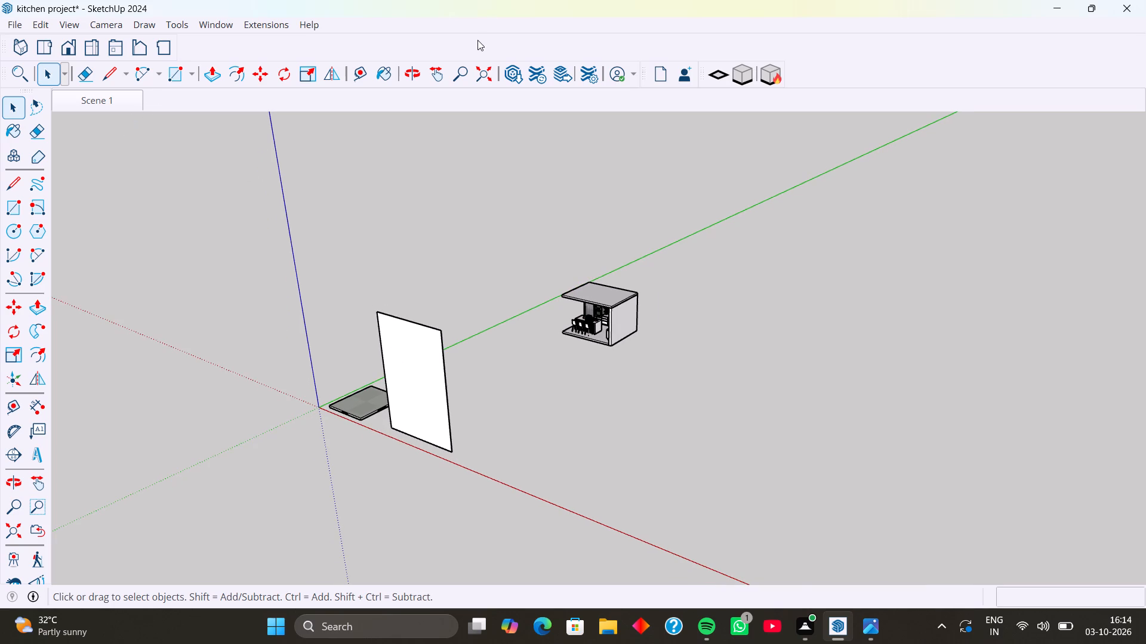
# Show the V-Ray for SketchUp tool set in the workspace.
pyautogui.rightClick(478, 40)
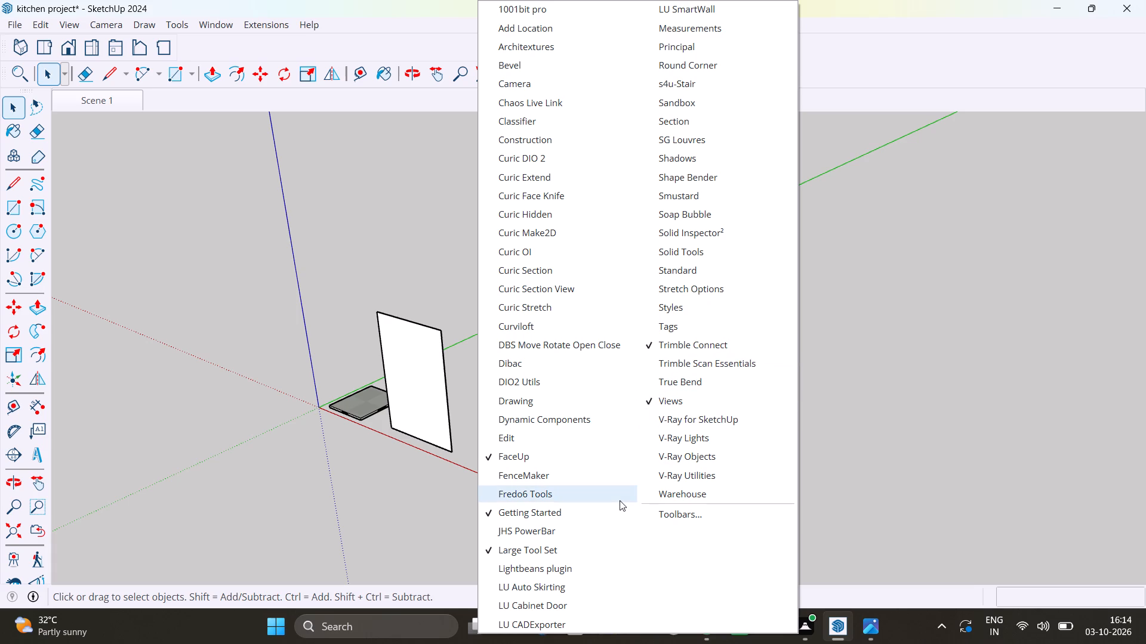
pyautogui.click(651, 426)
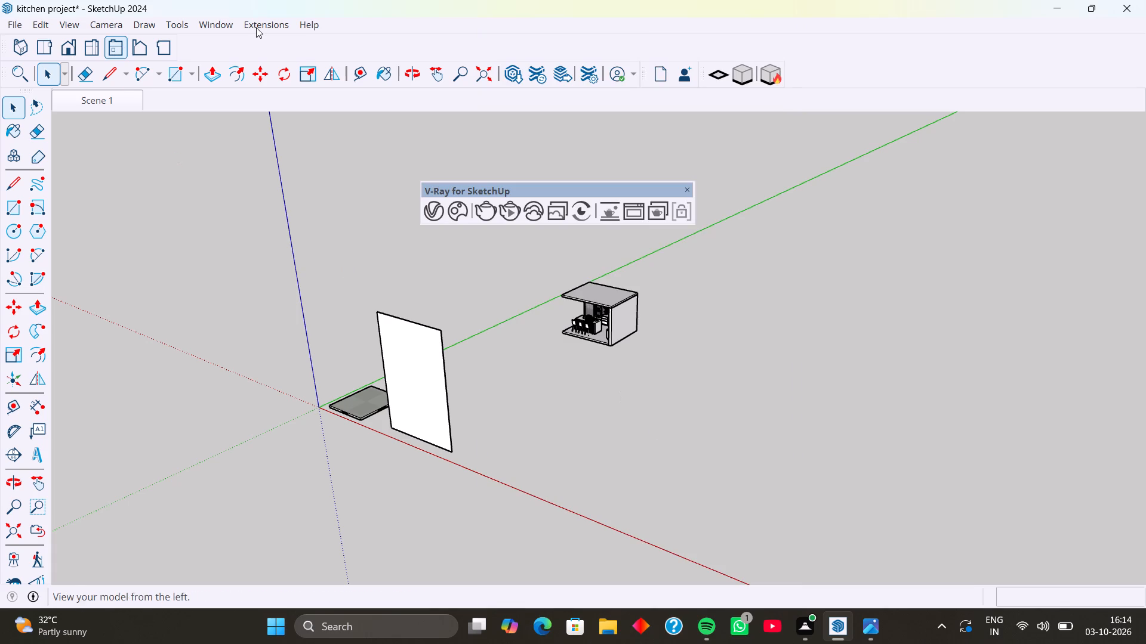
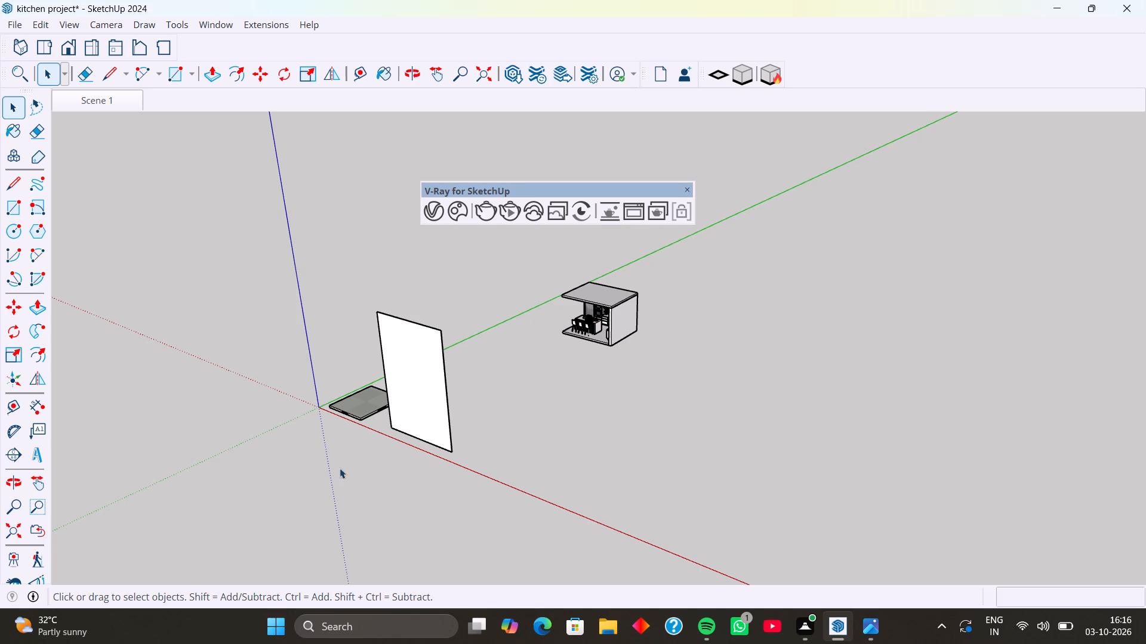
# Show the V-Ray Lights, V-Ray Objects and V-Ray Utilities toolbars.
pyautogui.rightClick(501, 47)
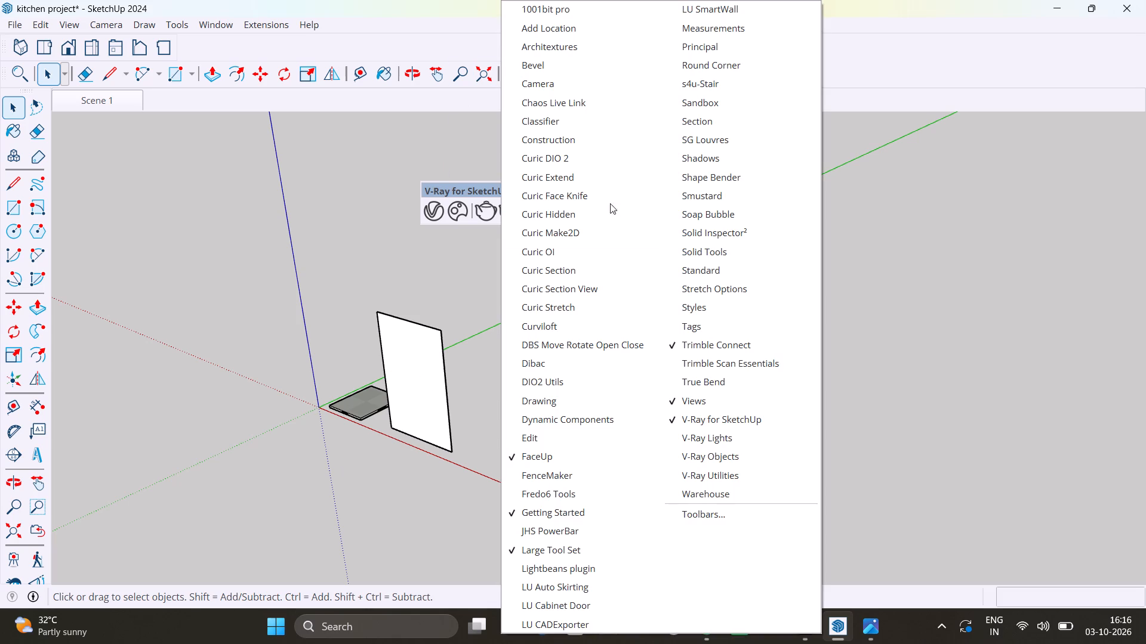
pyautogui.click(683, 439)
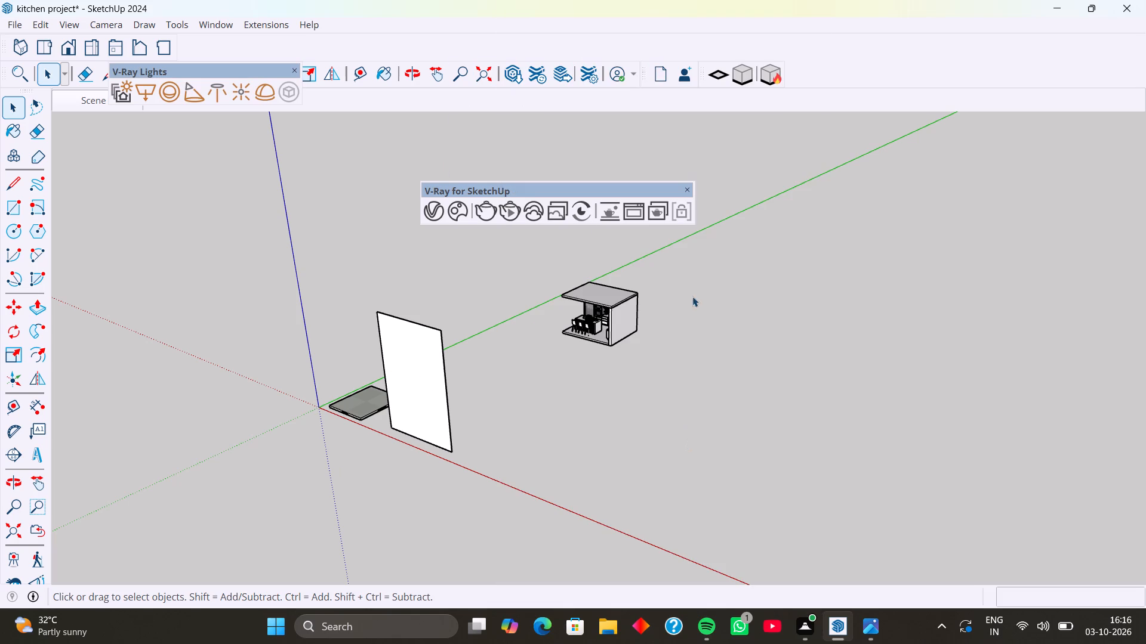
pyautogui.rightClick(630, 26)
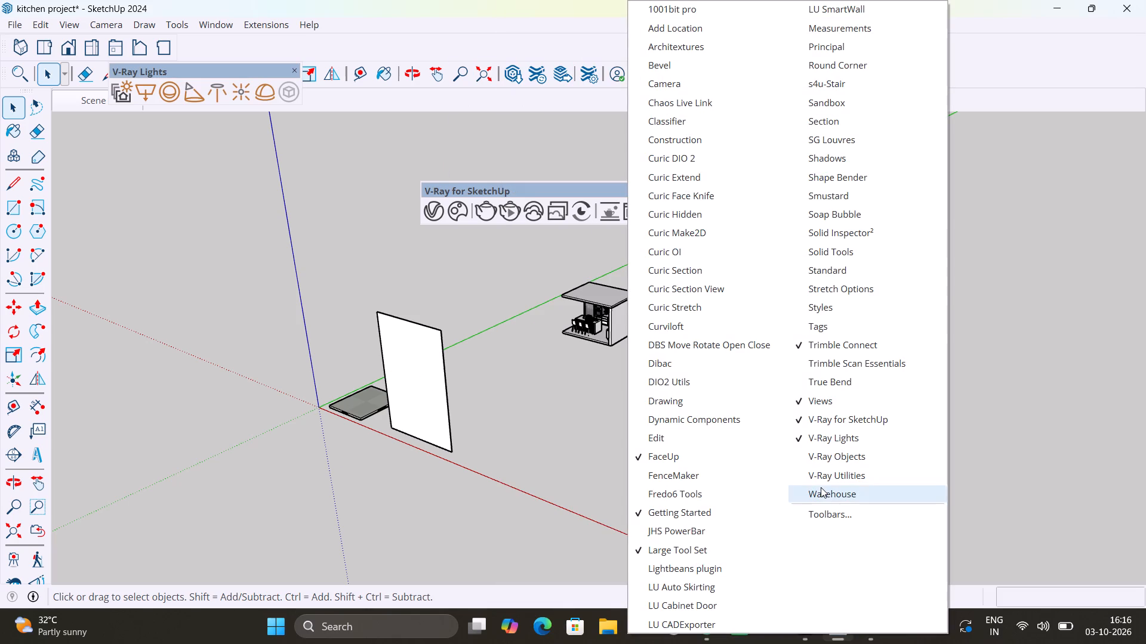
pyautogui.click(797, 459)
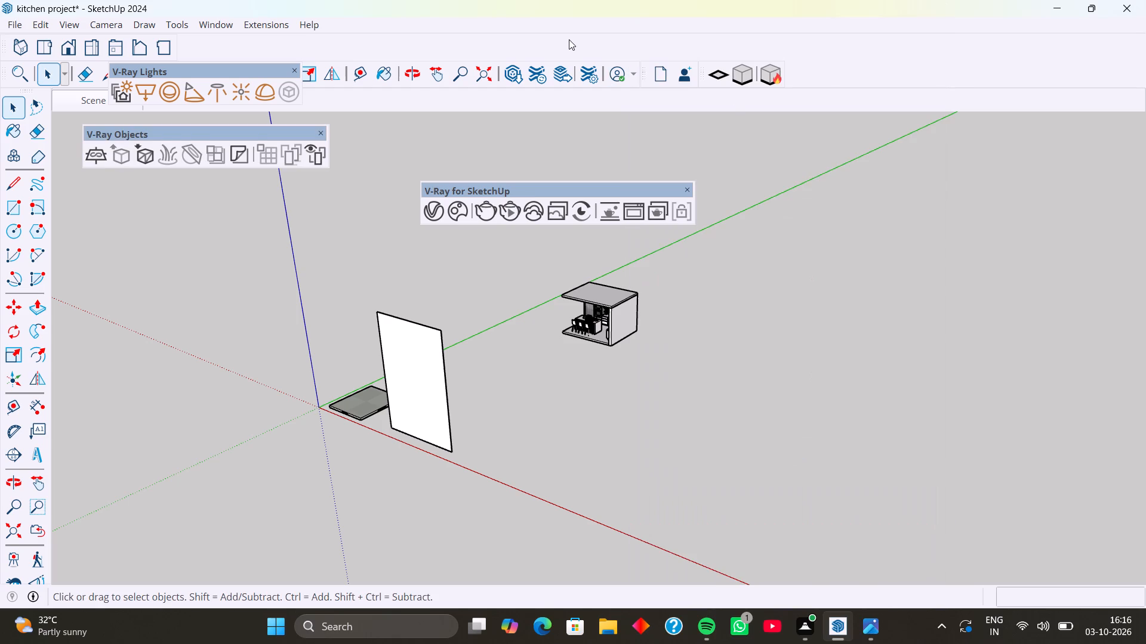
pyautogui.rightClick(569, 39)
pyautogui.click(732, 468)
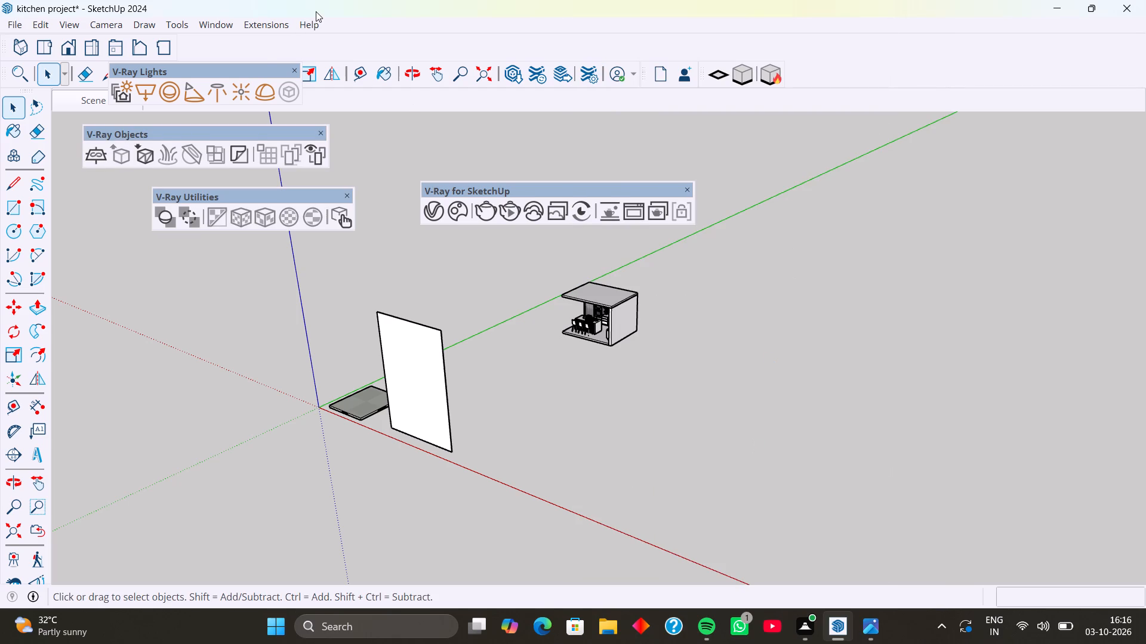
# Dock the V-Ray for SketchUp toolbar with the standard tools and move the V-Ray Objects and V-Ray Utilities toolbars closer to them.
pyautogui.scroll(-2, 316, 11)
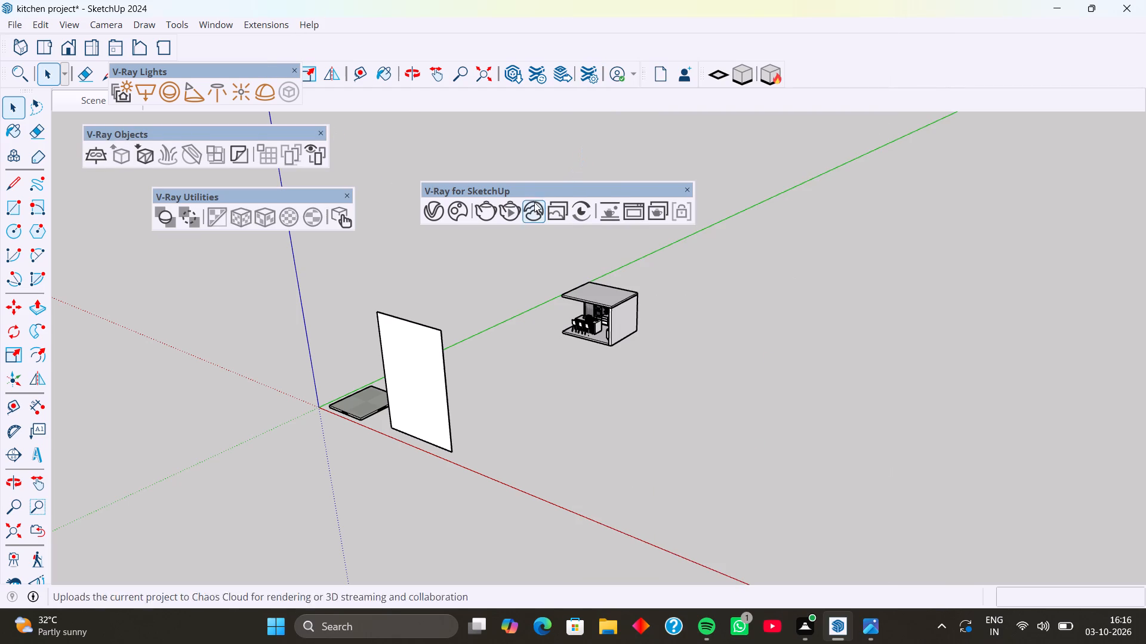
pyautogui.moveTo(529, 190); pyautogui.dragTo(361, 36)
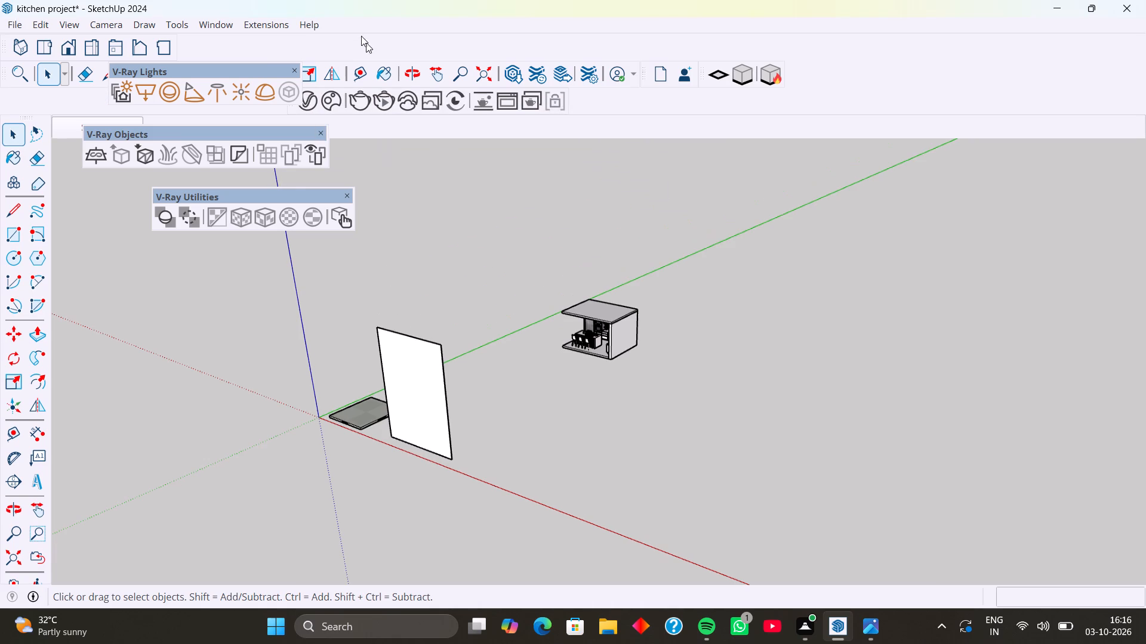
pyautogui.moveTo(361, 36); pyautogui.dragTo(353, 30)
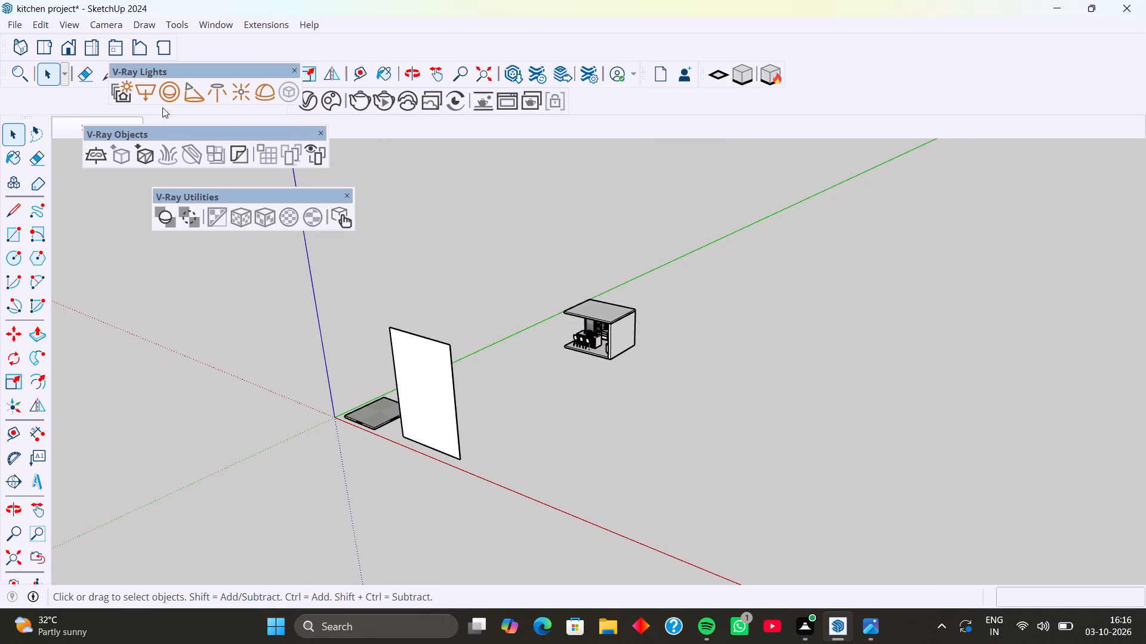
pyautogui.moveTo(181, 131); pyautogui.dragTo(158, 120)
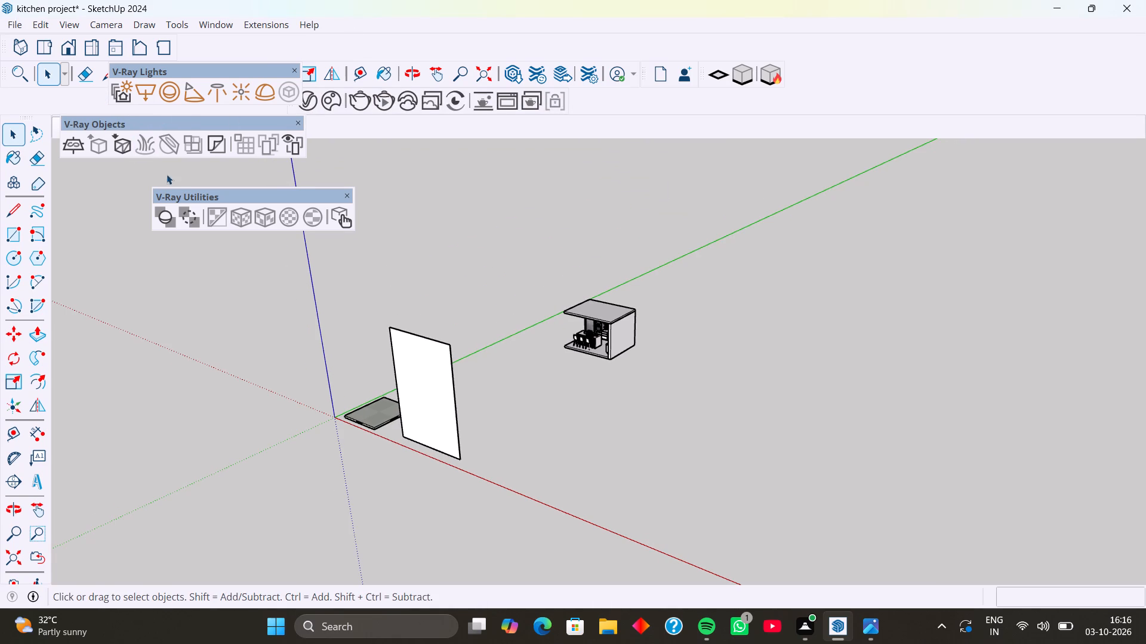
pyautogui.moveTo(238, 193); pyautogui.dragTo(150, 178)
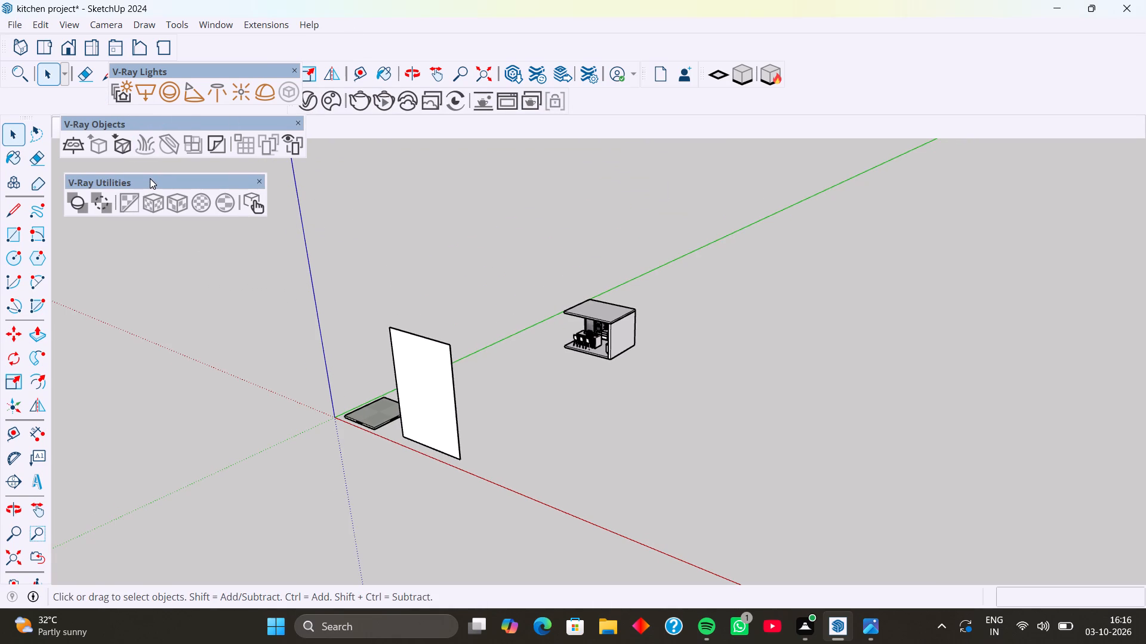
pyautogui.moveTo(150, 178); pyautogui.dragTo(149, 175)
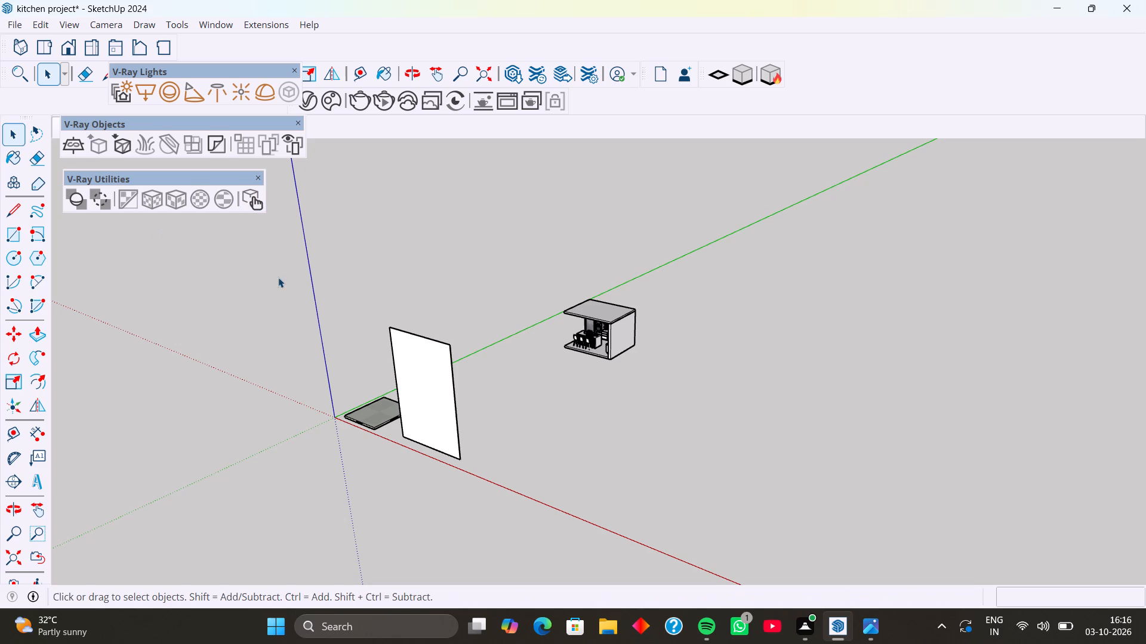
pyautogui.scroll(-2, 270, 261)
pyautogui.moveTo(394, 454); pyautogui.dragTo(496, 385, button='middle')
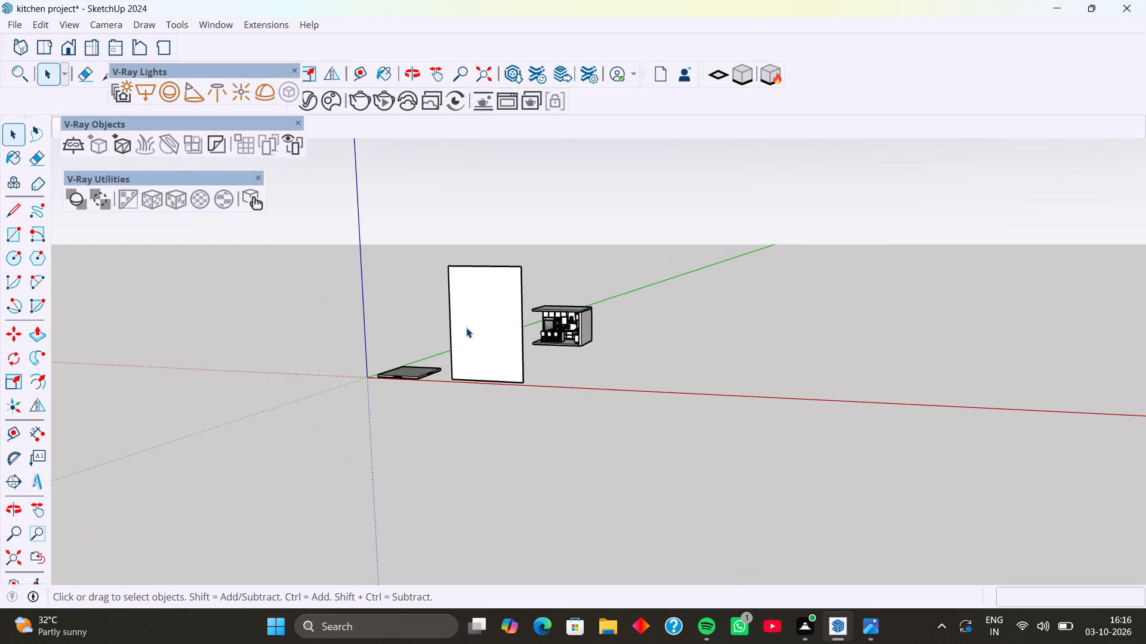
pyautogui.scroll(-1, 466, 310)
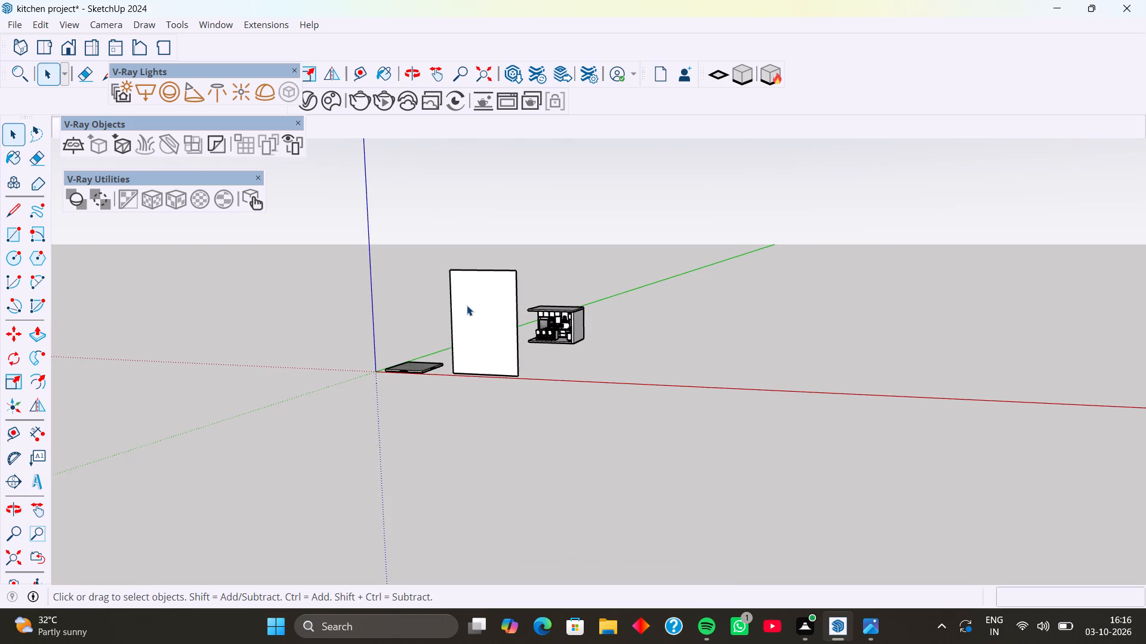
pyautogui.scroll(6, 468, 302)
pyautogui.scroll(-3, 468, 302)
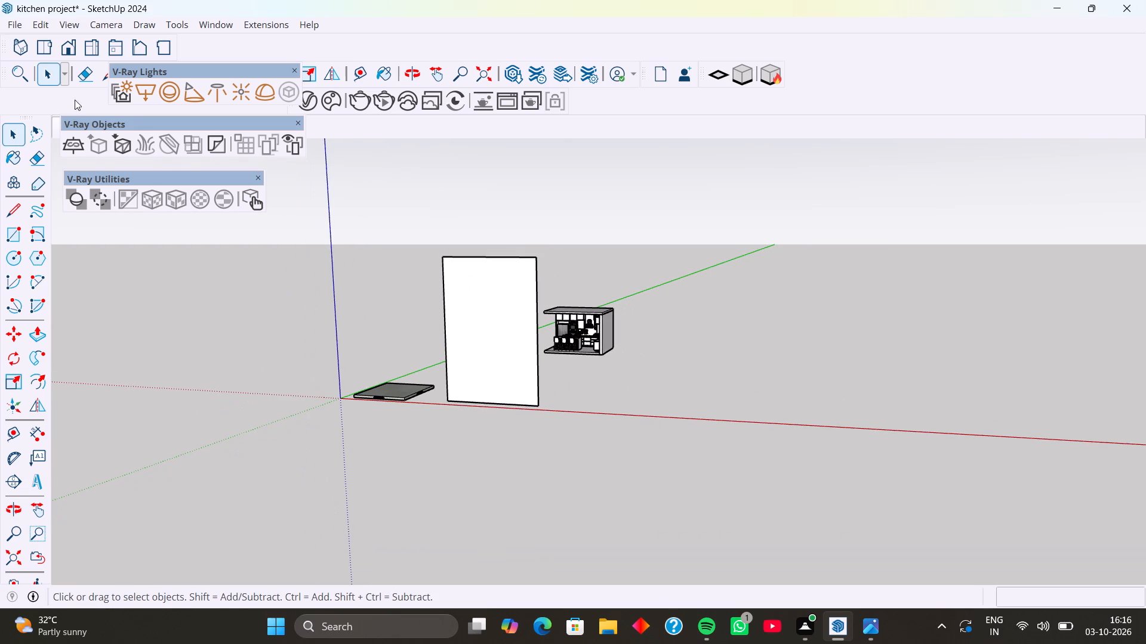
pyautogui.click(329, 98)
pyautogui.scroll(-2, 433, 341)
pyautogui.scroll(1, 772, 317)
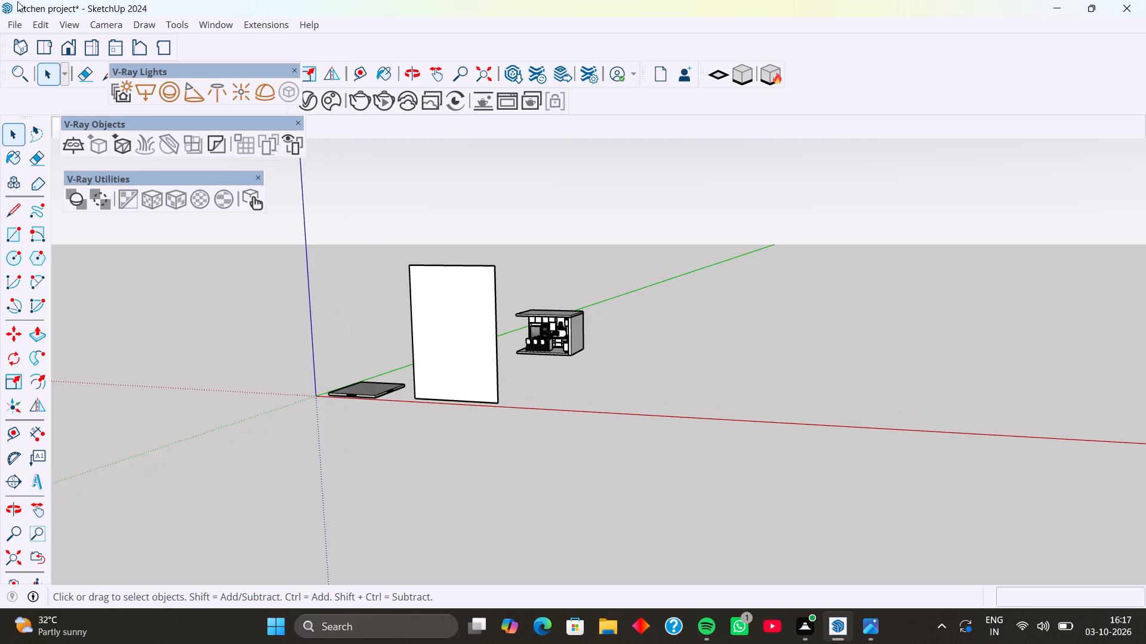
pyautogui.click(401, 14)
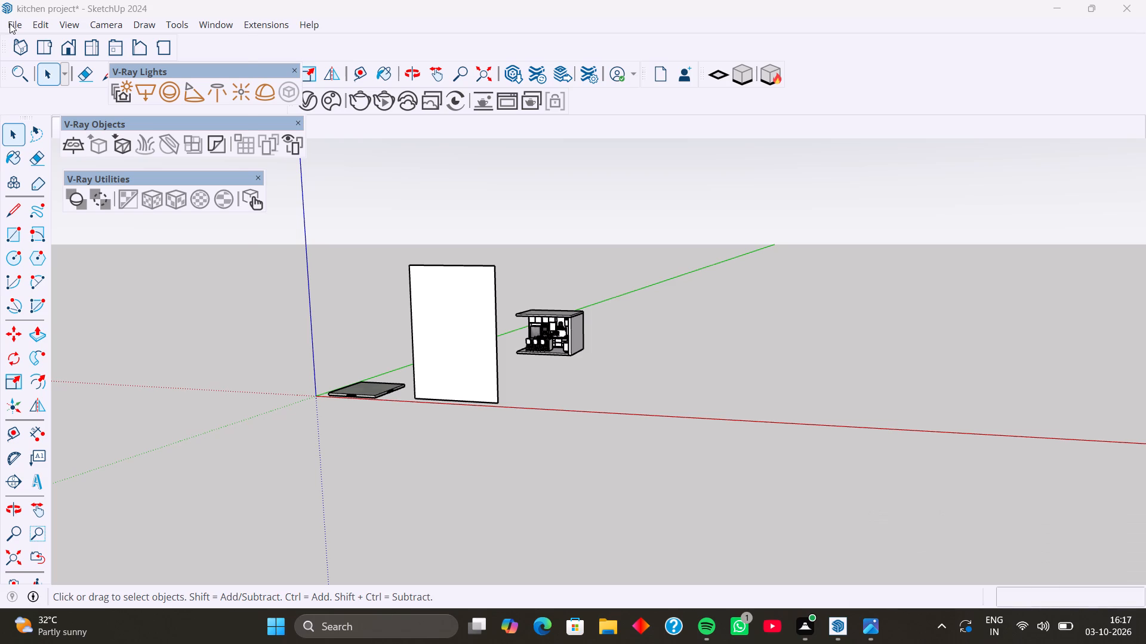
# Start a new model, saving the changes to the kitchen project.
pyautogui.click(10, 23)
pyautogui.click(67, 48)
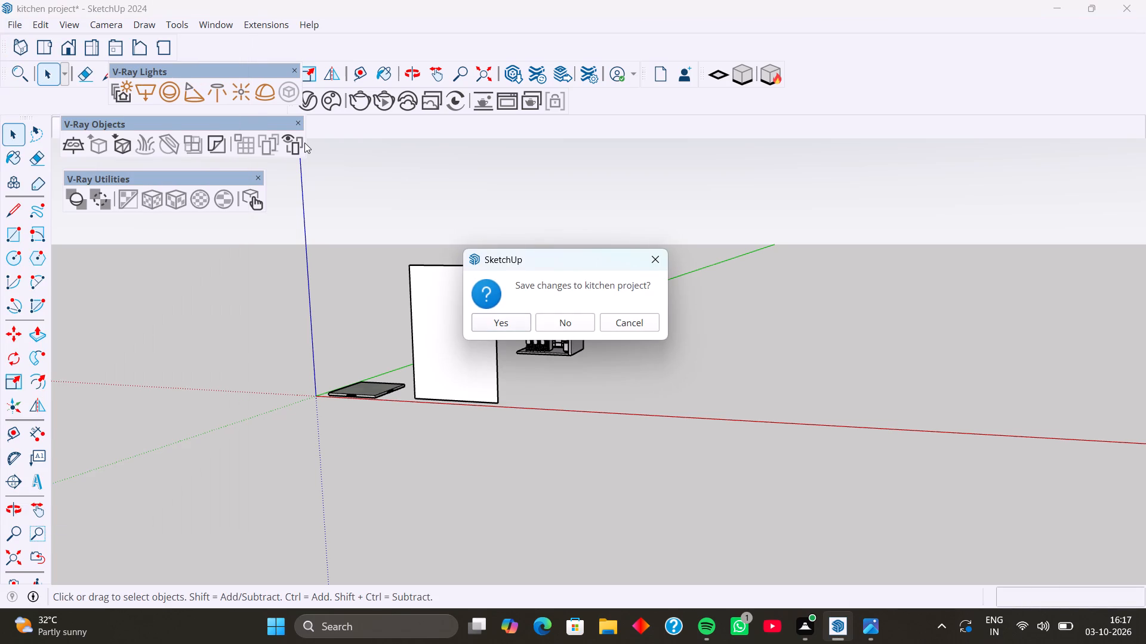
pyautogui.click(477, 317)
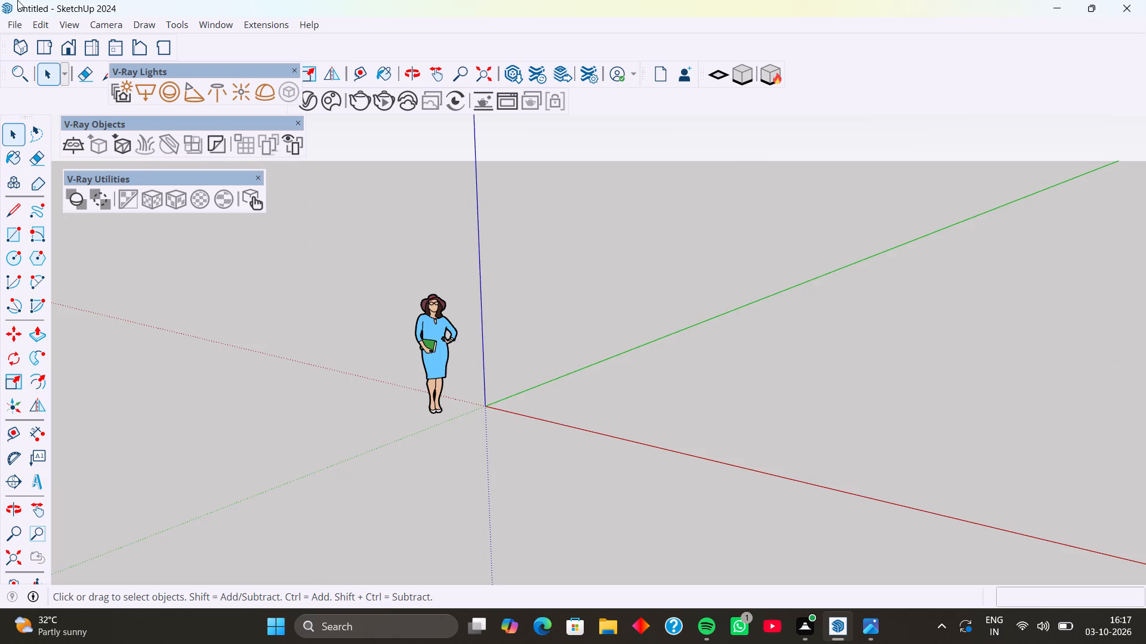
# Draw an upright rectangle about 22' 3" by 19' 9" behind the red axis, locked perpendicular to the green axis.
pyautogui.scroll(-13, 287, 255)
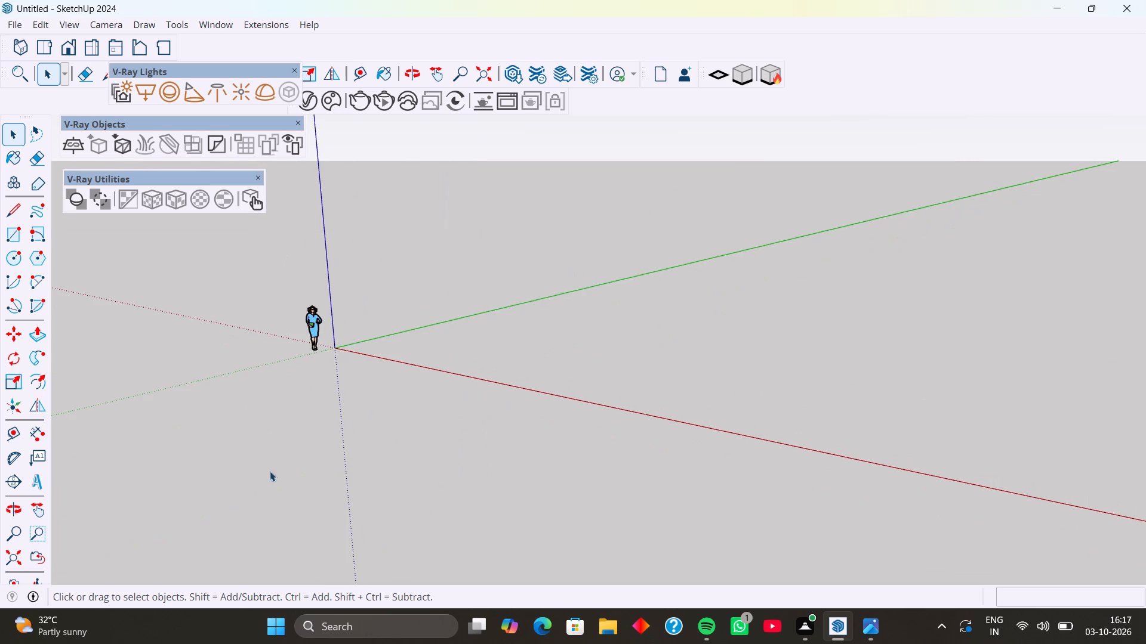
pyautogui.moveTo(270, 471); pyautogui.dragTo(451, 491, button='middle')
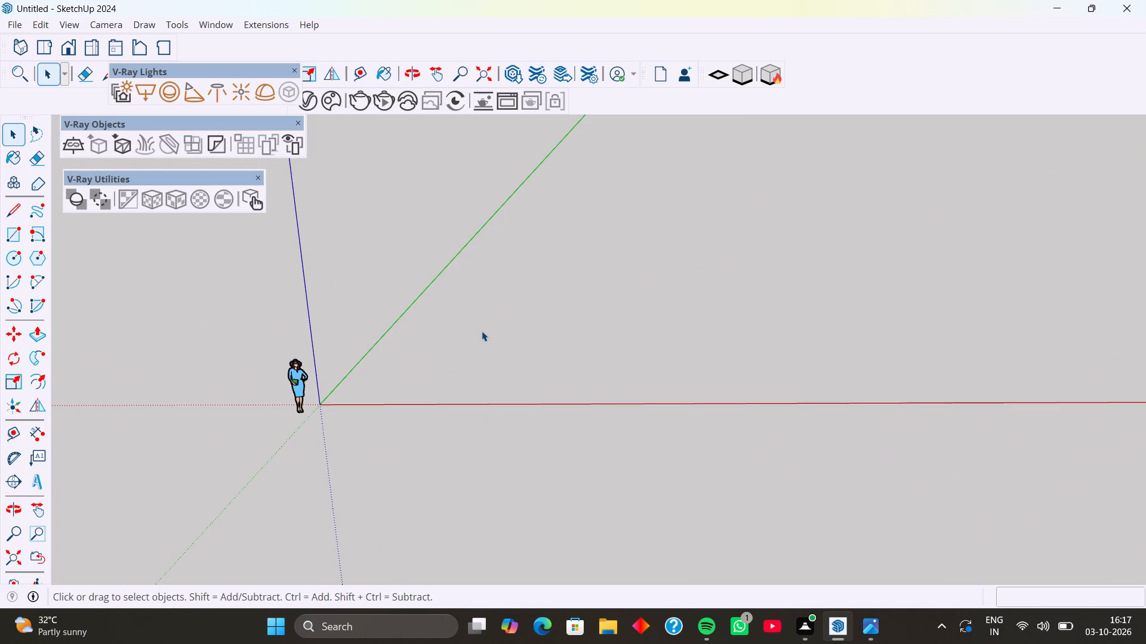
pyautogui.press('r')
pyautogui.click(476, 334)
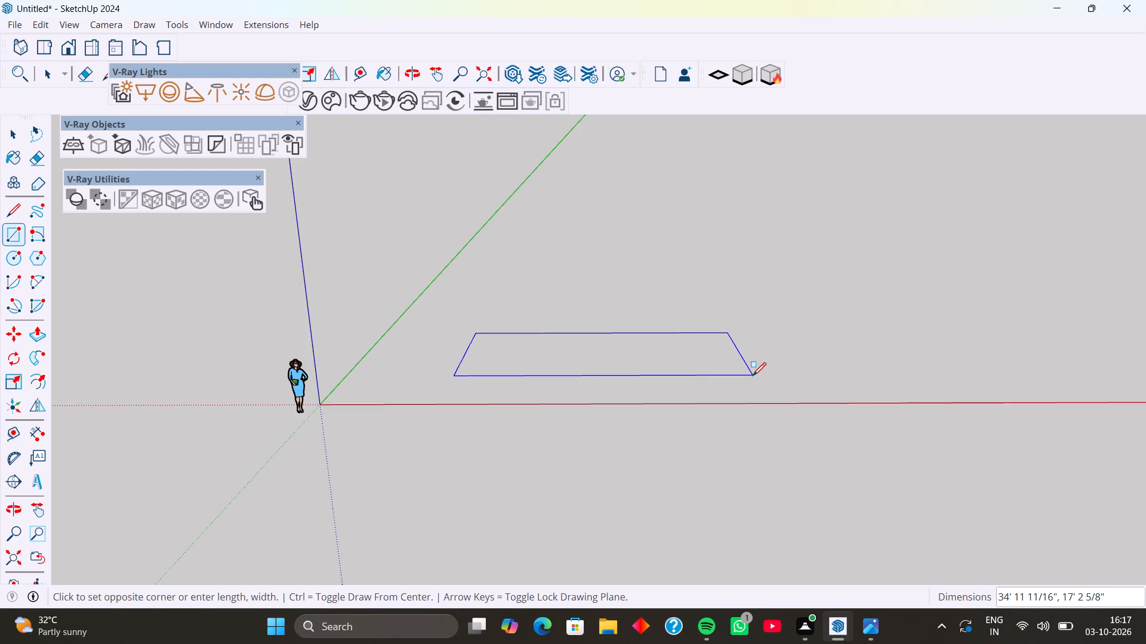
pyautogui.press('Up')
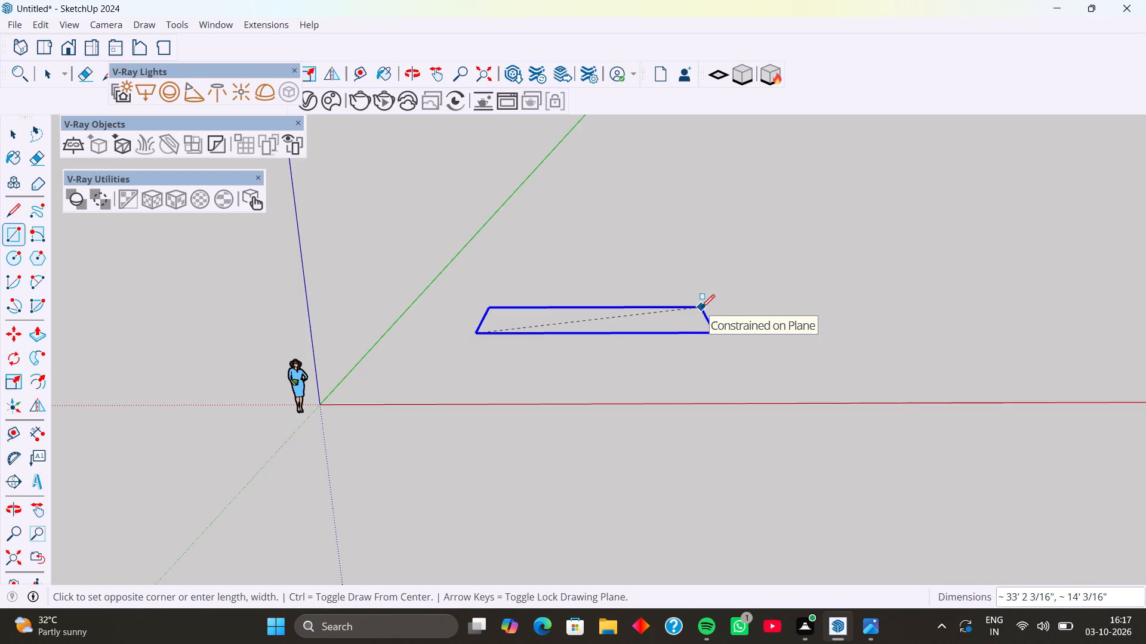
pyautogui.press('Left')
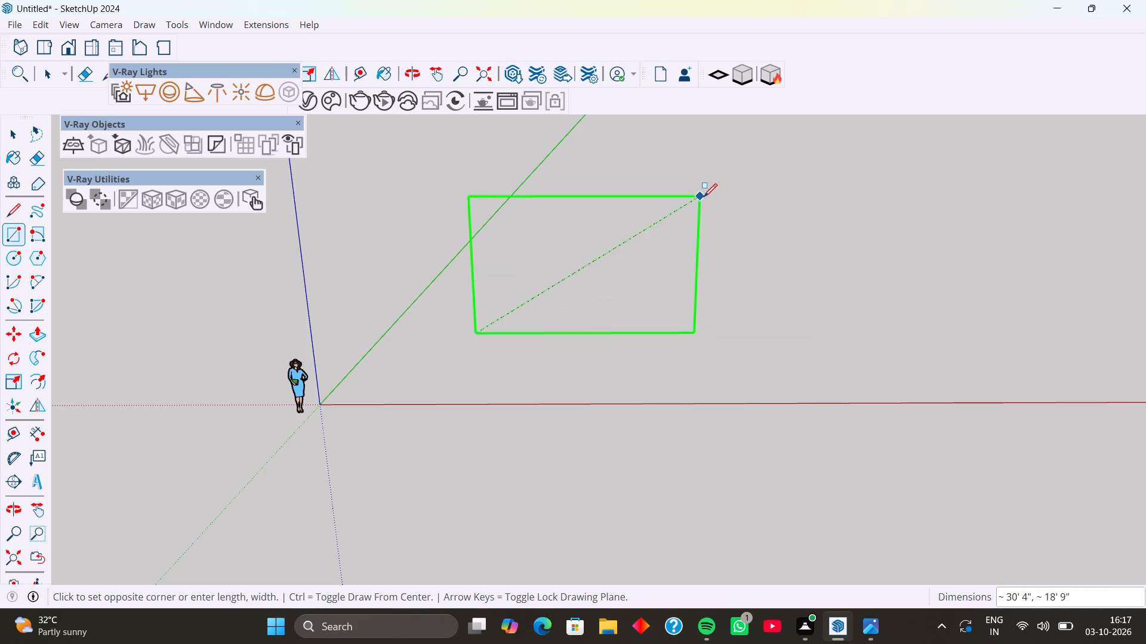
pyautogui.scroll(-6, 667, 184)
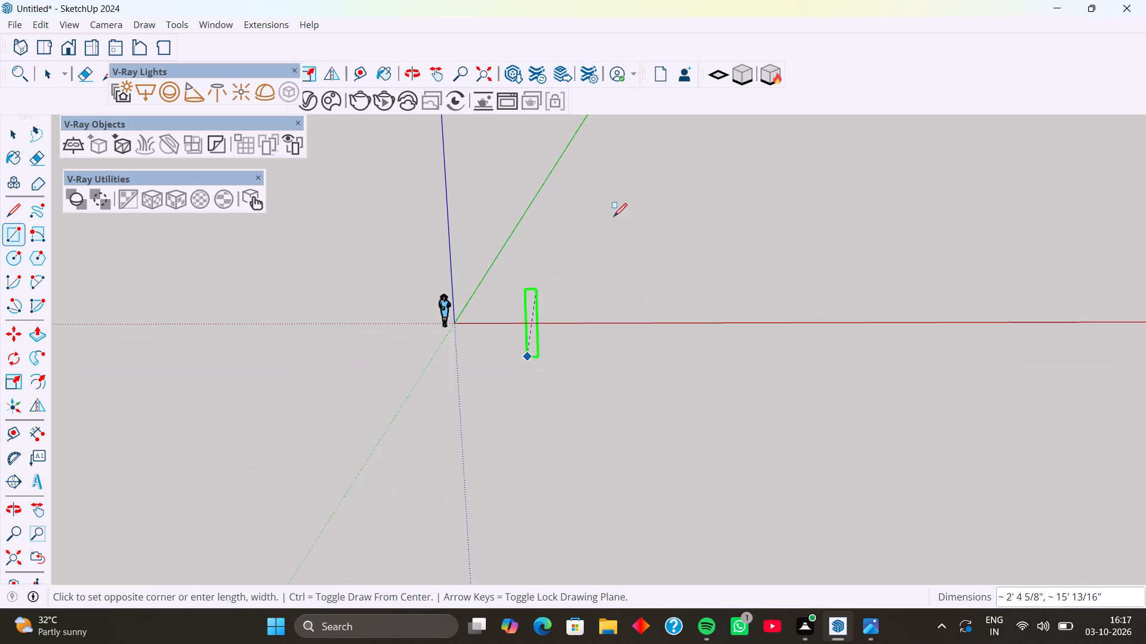
pyautogui.scroll(5, 614, 215)
pyautogui.scroll(3, 655, 185)
pyautogui.click(658, 184)
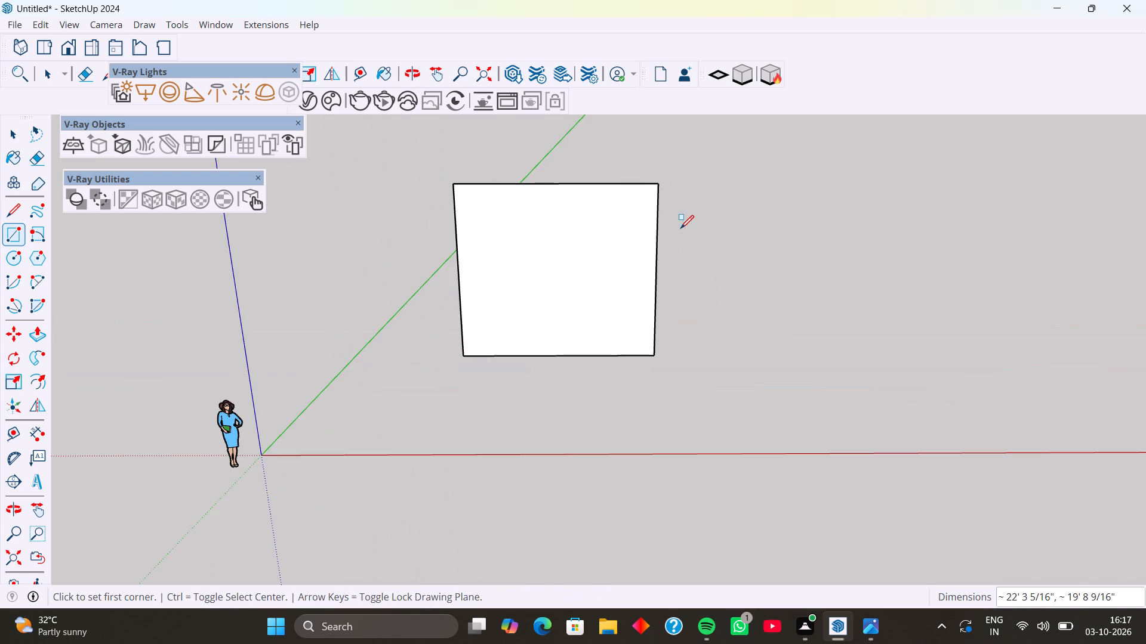
pyautogui.press('space')
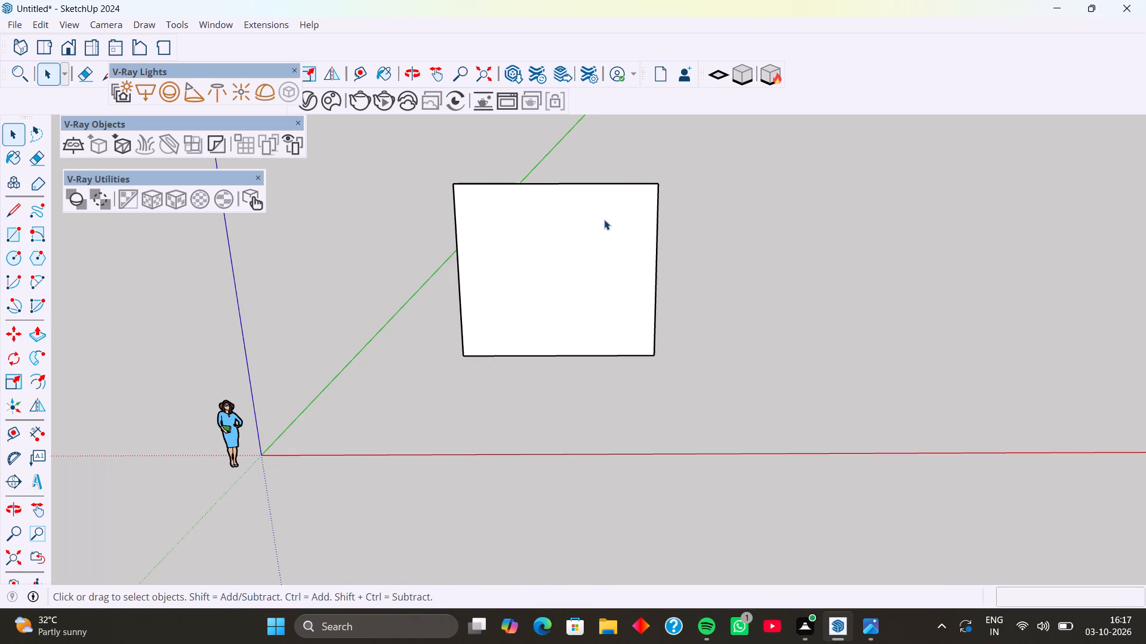
# Make the upright rectangle's face and edges a group.
pyautogui.tripleClick(604, 219)
pyautogui.tripleClick(604, 219)
pyautogui.click(604, 219)
pyautogui.rightClick(604, 219)
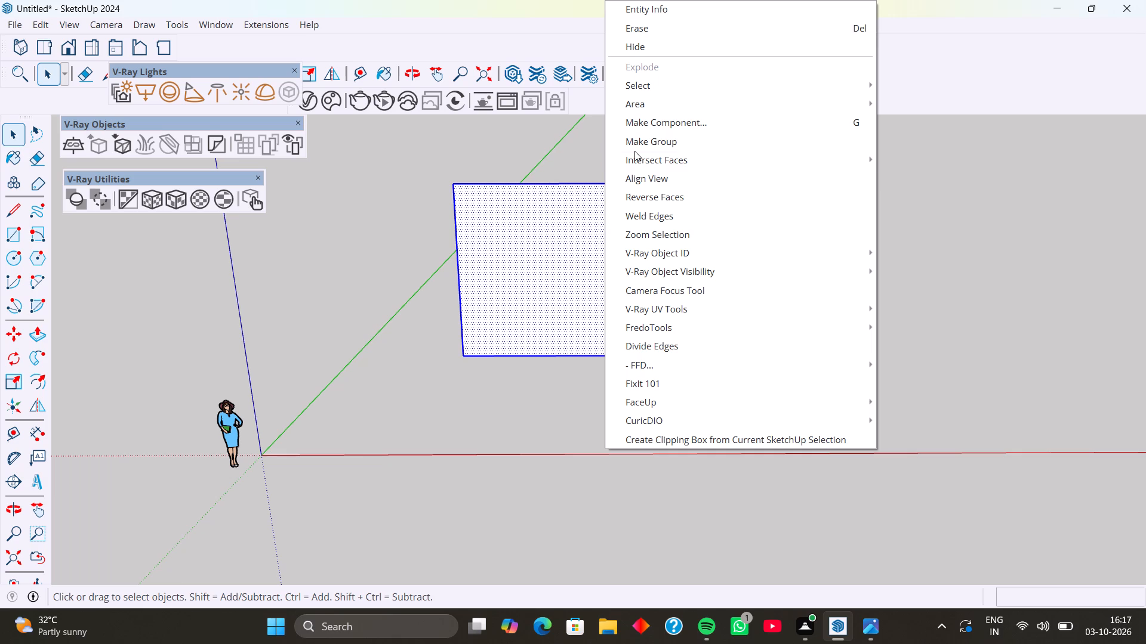
pyautogui.click(639, 140)
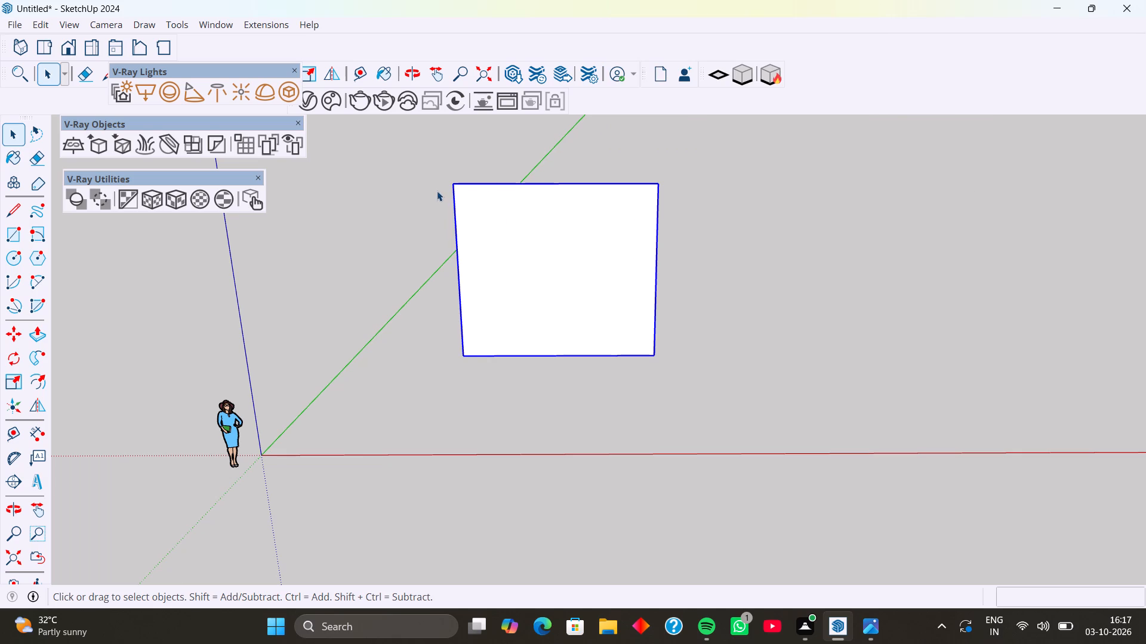
# Open the Chaos Cosmos browser and look through the 3D Models categories and the downloaded assets under Presets.
pyautogui.scroll(-1, 532, 225)
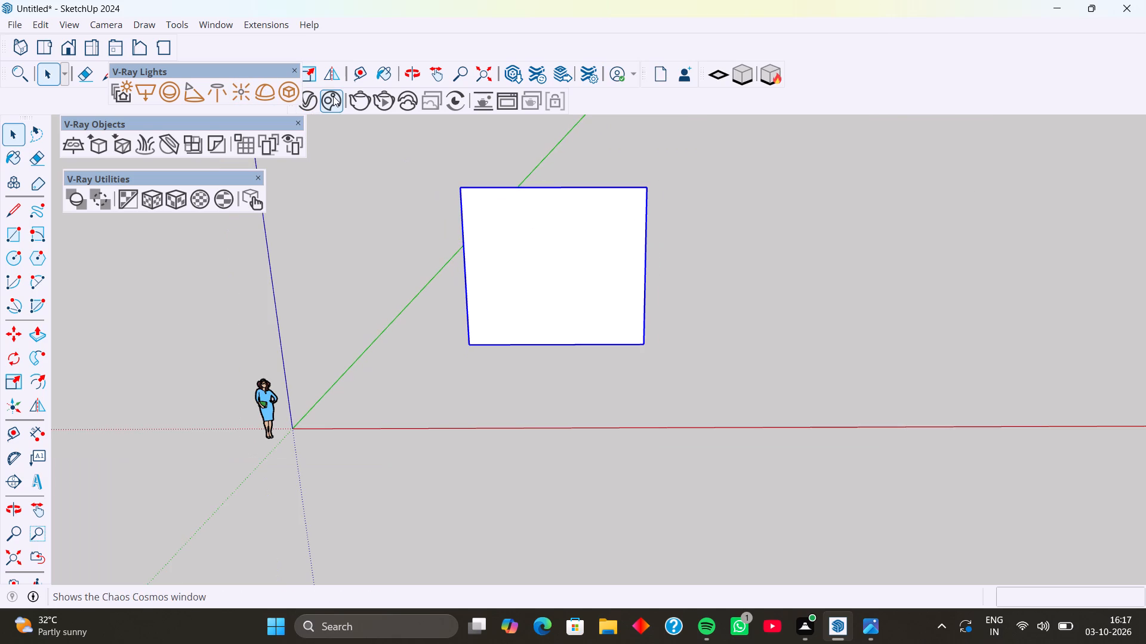
pyautogui.click(333, 96)
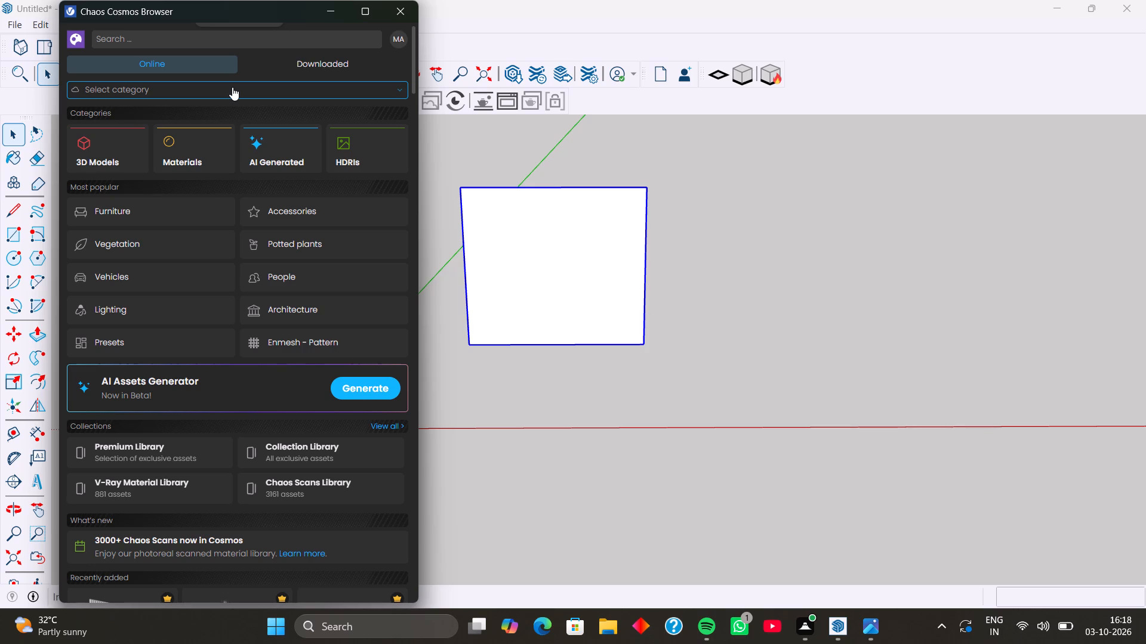
pyautogui.click(194, 65)
pyautogui.click(168, 94)
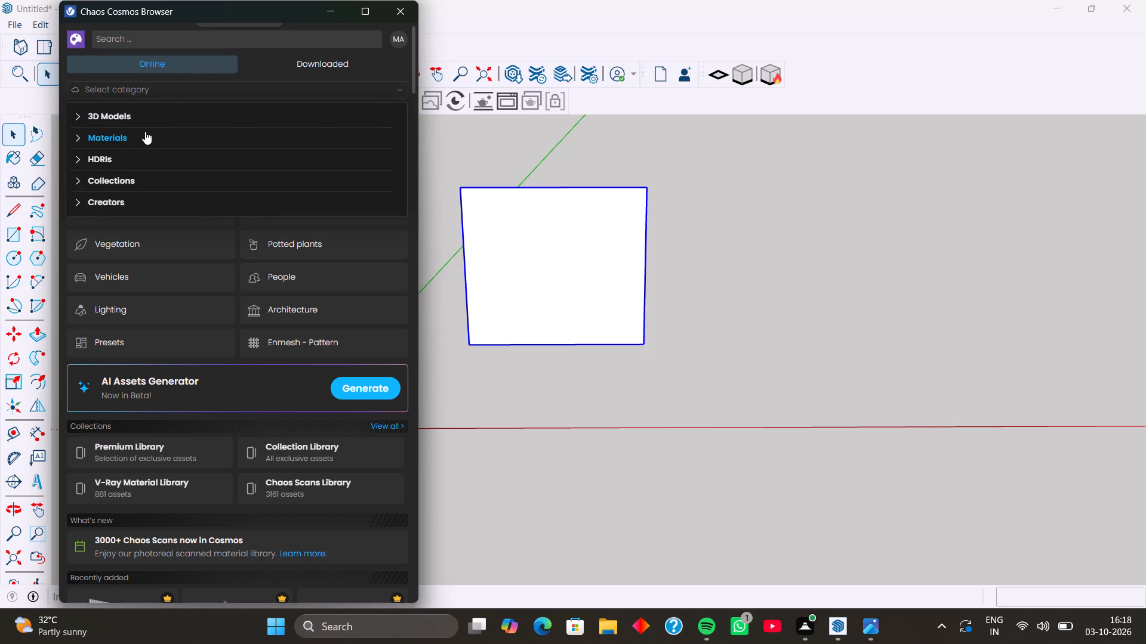
pyautogui.click(143, 109)
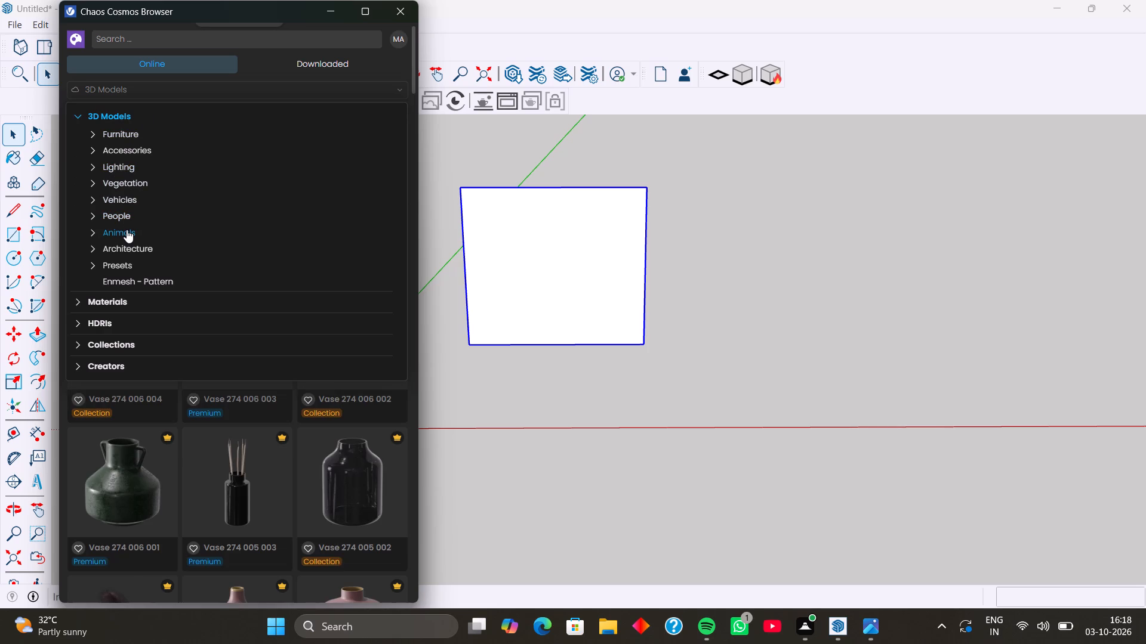
pyautogui.scroll(4, 127, 230)
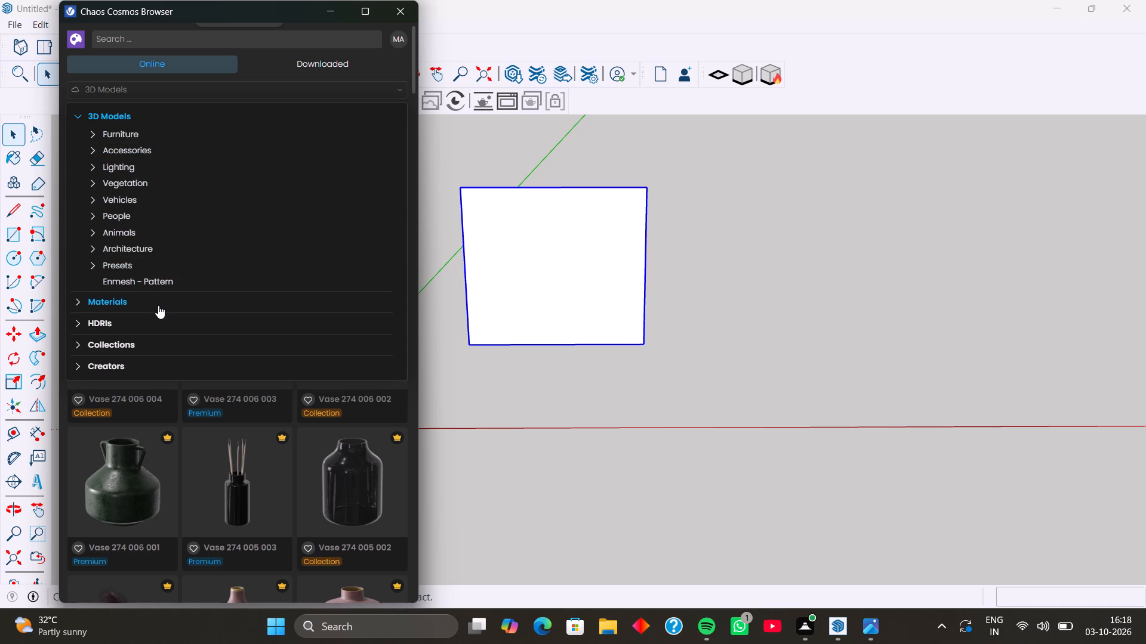
pyautogui.scroll(-3, 158, 308)
pyautogui.scroll(5, 144, 286)
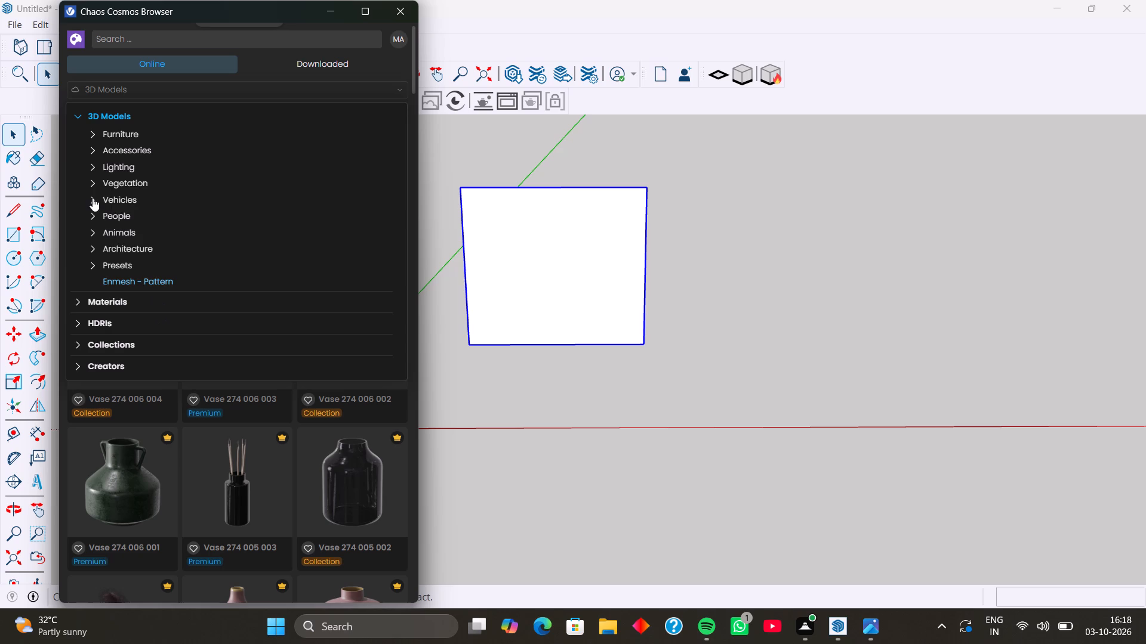
pyautogui.scroll(5, 91, 191)
pyautogui.click(169, 265)
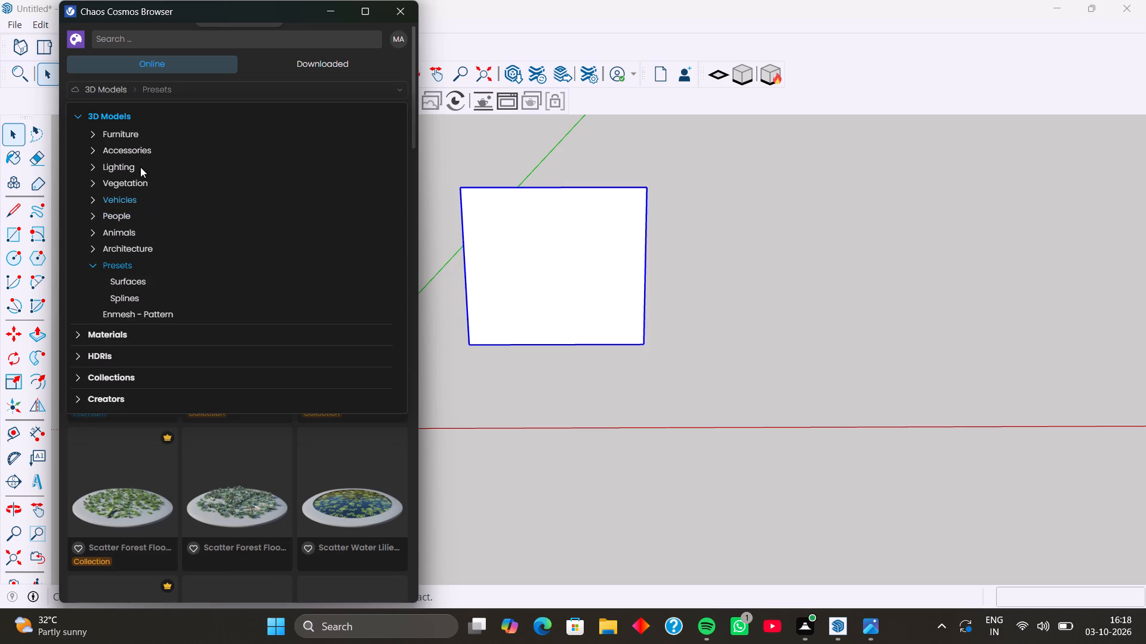
pyautogui.click(302, 61)
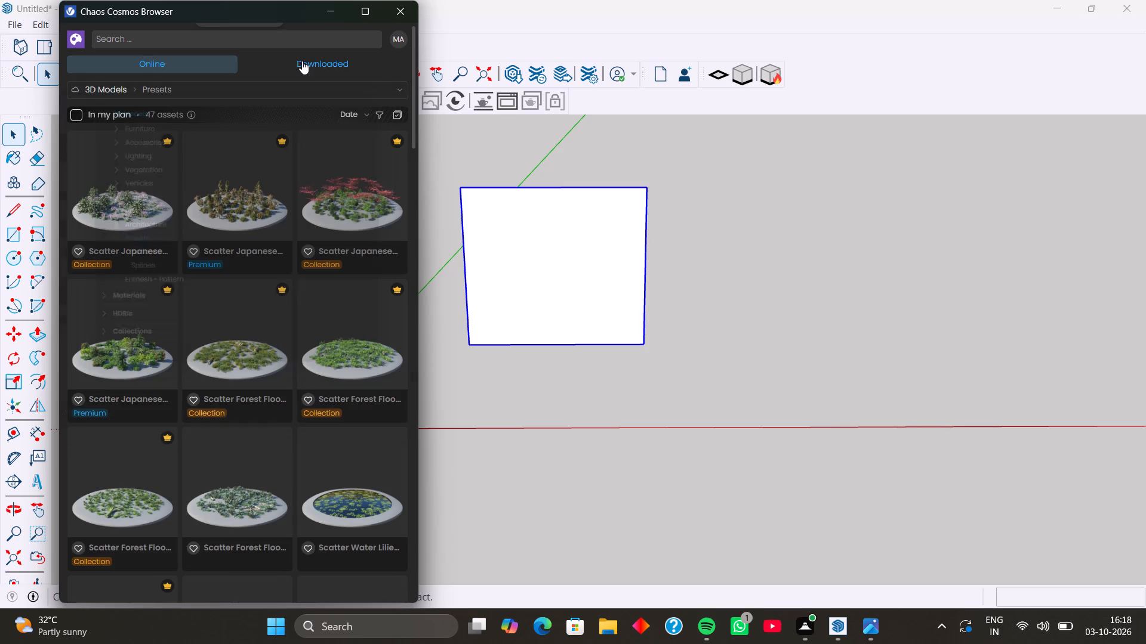
pyautogui.click(303, 57)
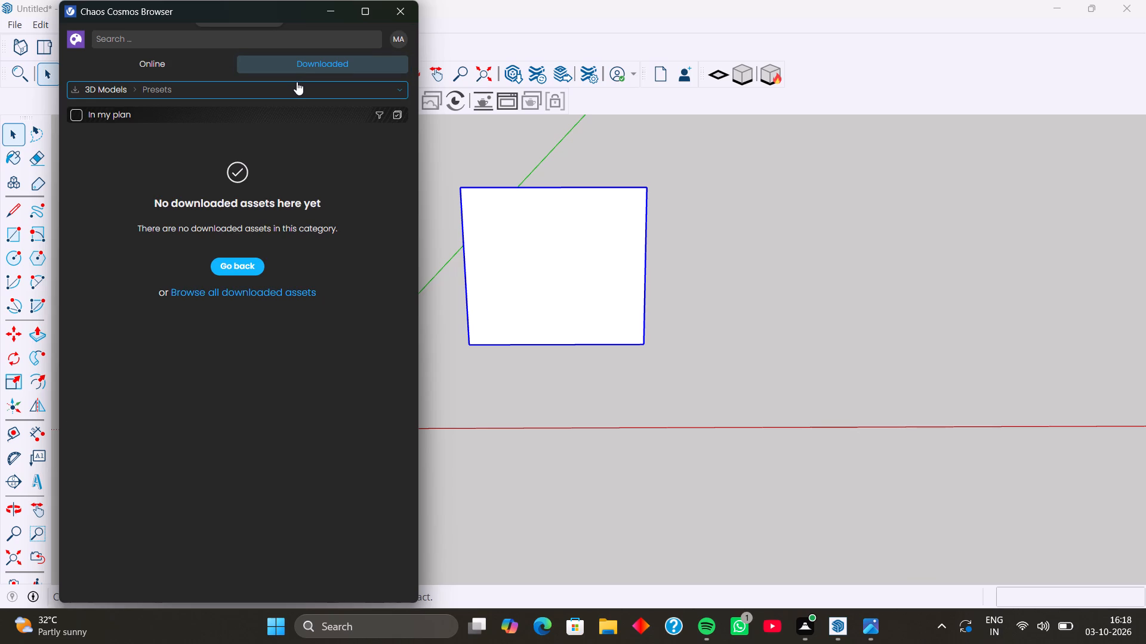
pyautogui.click(310, 59)
pyautogui.doubleClick(310, 59)
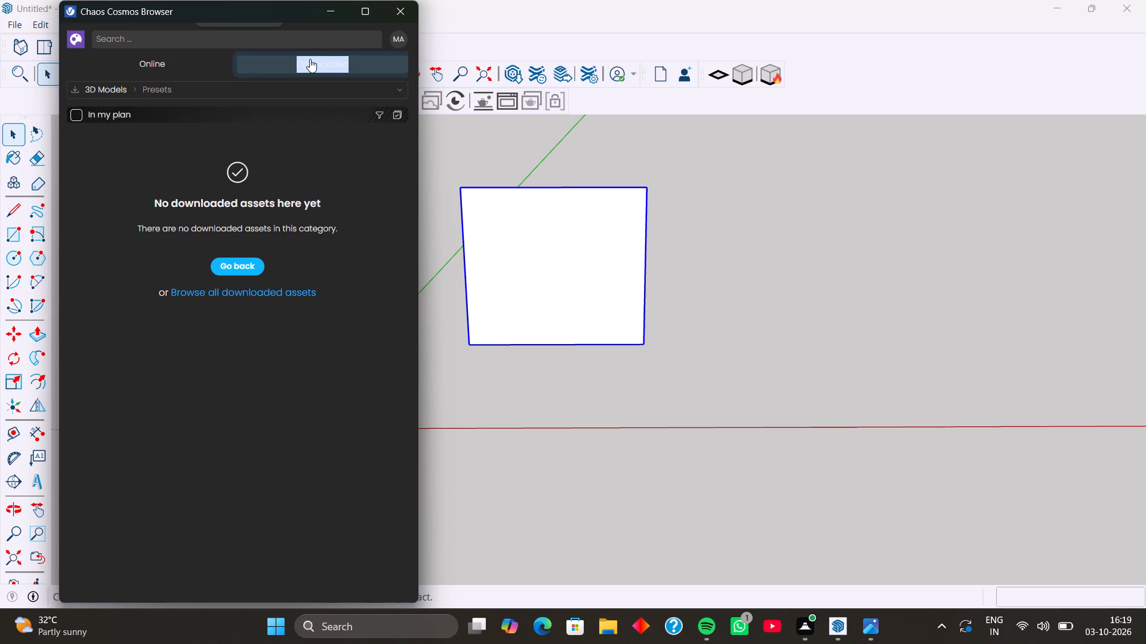
# Return to the online Chaos Cosmos library and list the Leather category of Materials.
pyautogui.click(152, 69)
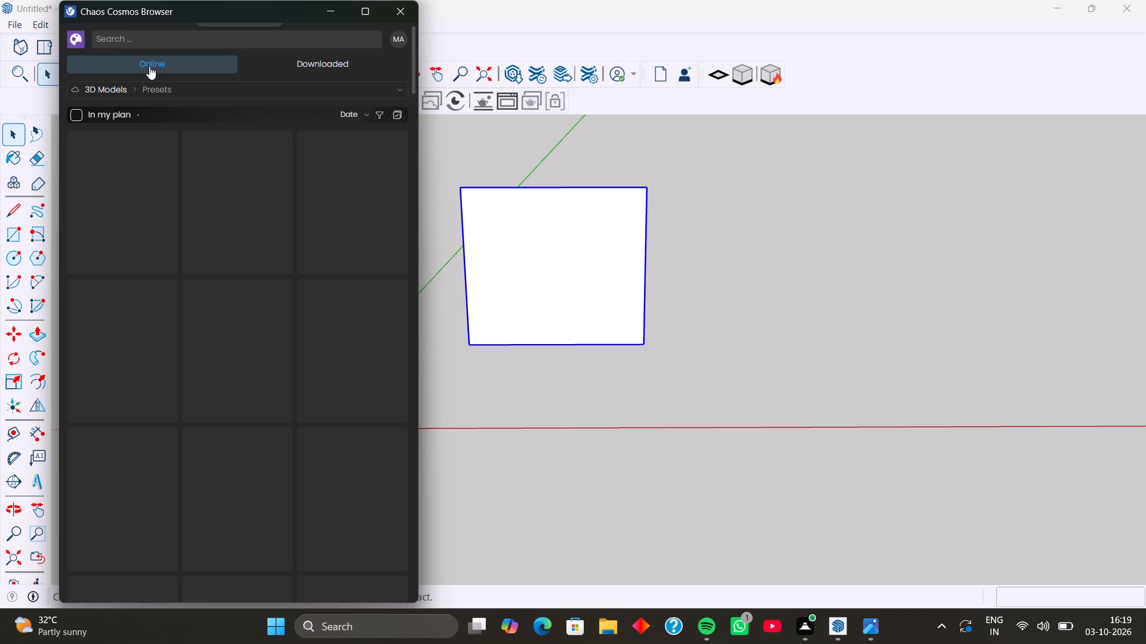
pyautogui.click(149, 66)
pyautogui.click(138, 80)
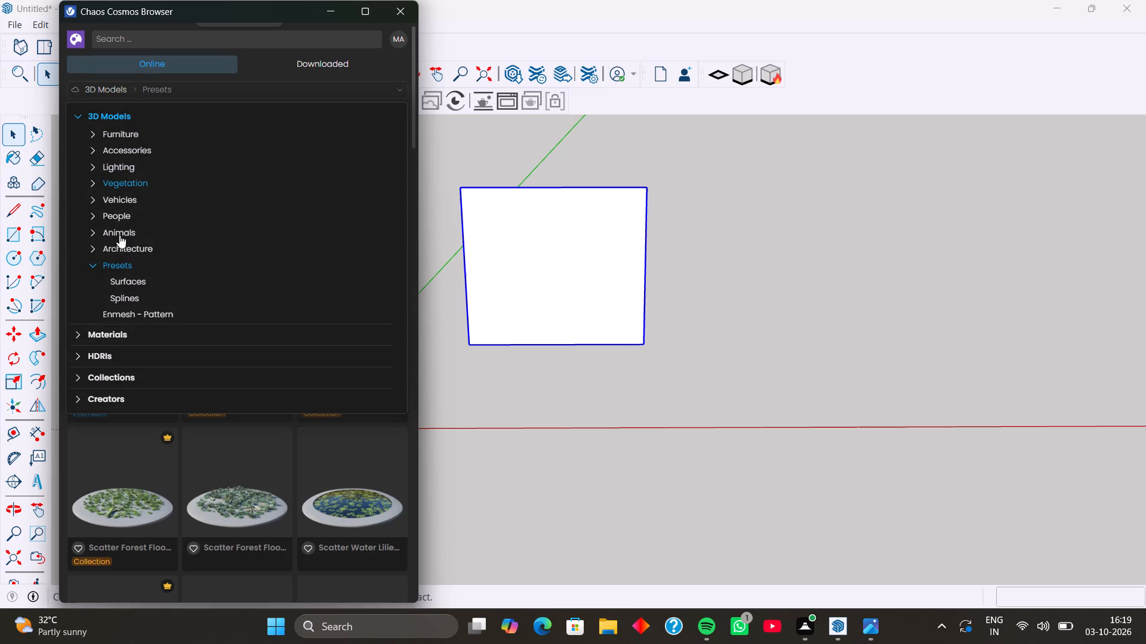
pyautogui.click(112, 338)
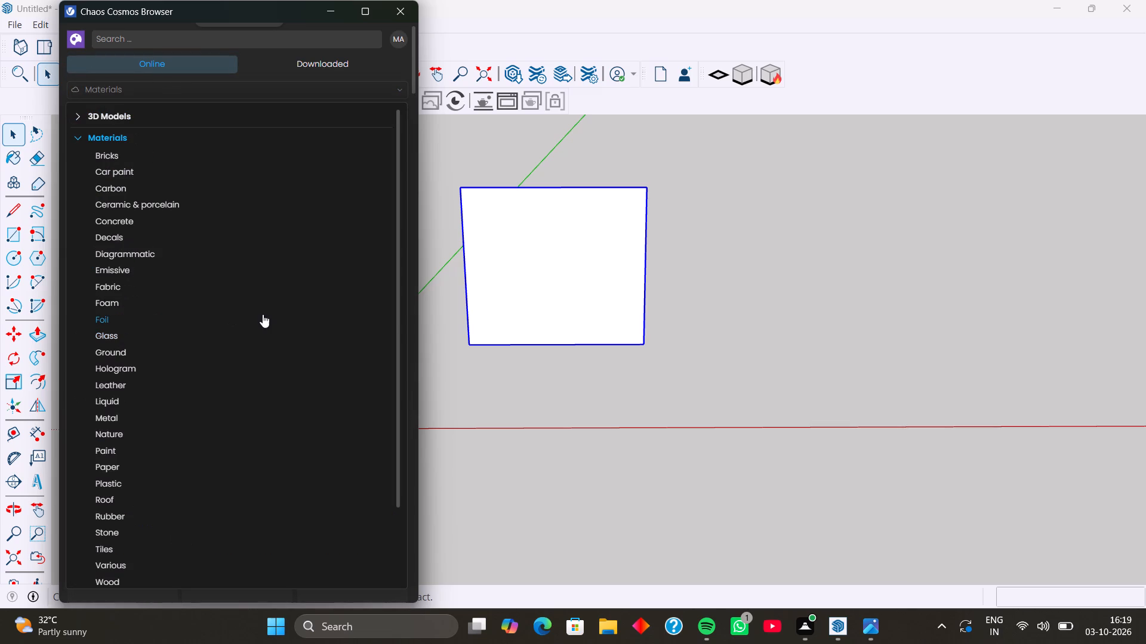
pyautogui.scroll(-1, 124, 321)
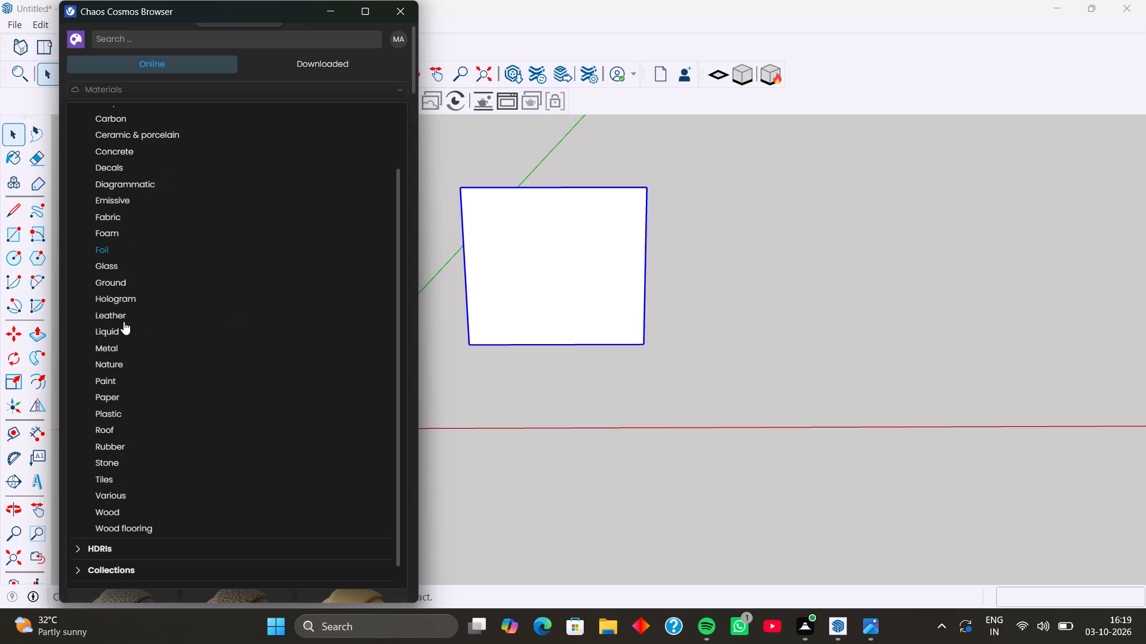
pyautogui.scroll(-3, 124, 321)
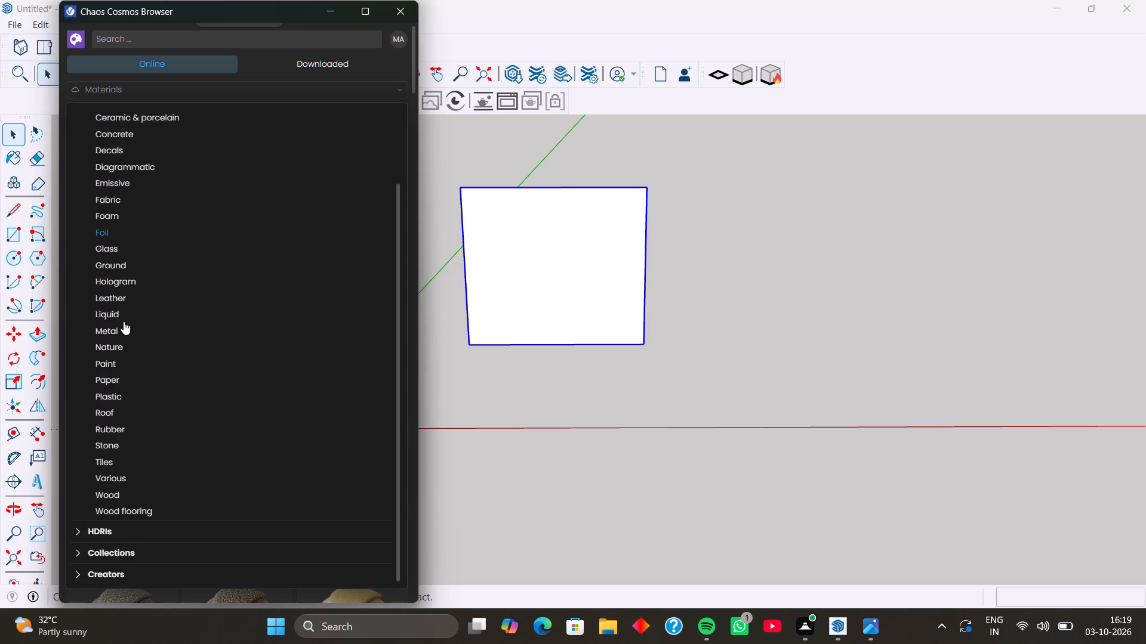
pyautogui.scroll(-1, 118, 328)
pyautogui.click(100, 301)
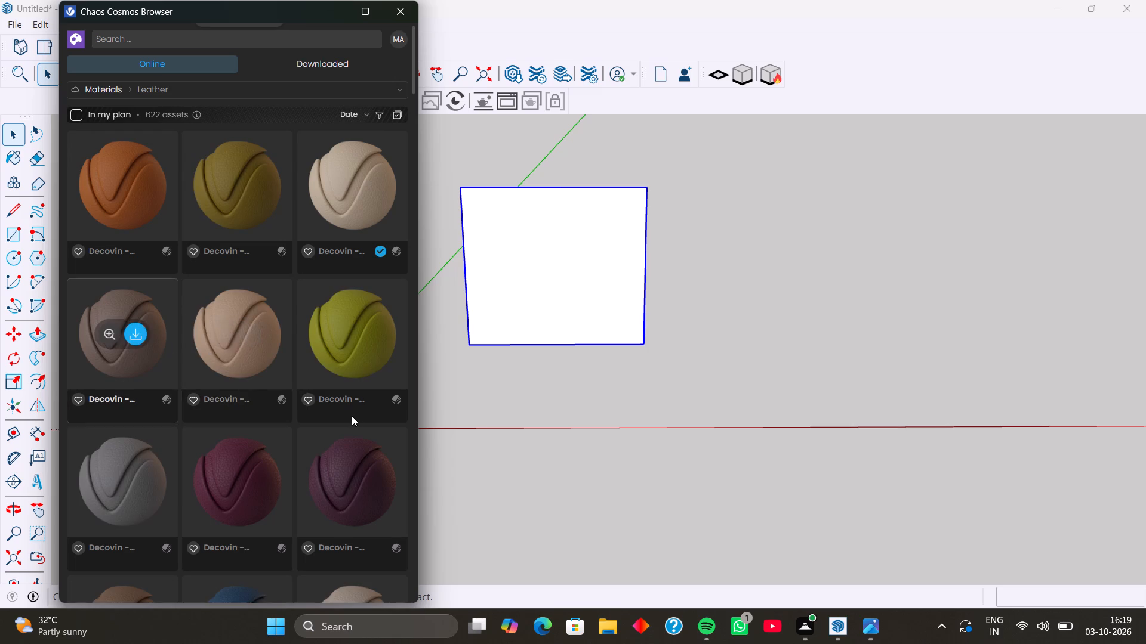
# Browse the leather materials, download the black Cpu19 leather, and close the Chaos Cosmos browser.
pyautogui.scroll(-1, 272, 391)
pyautogui.scroll(-3, 230, 433)
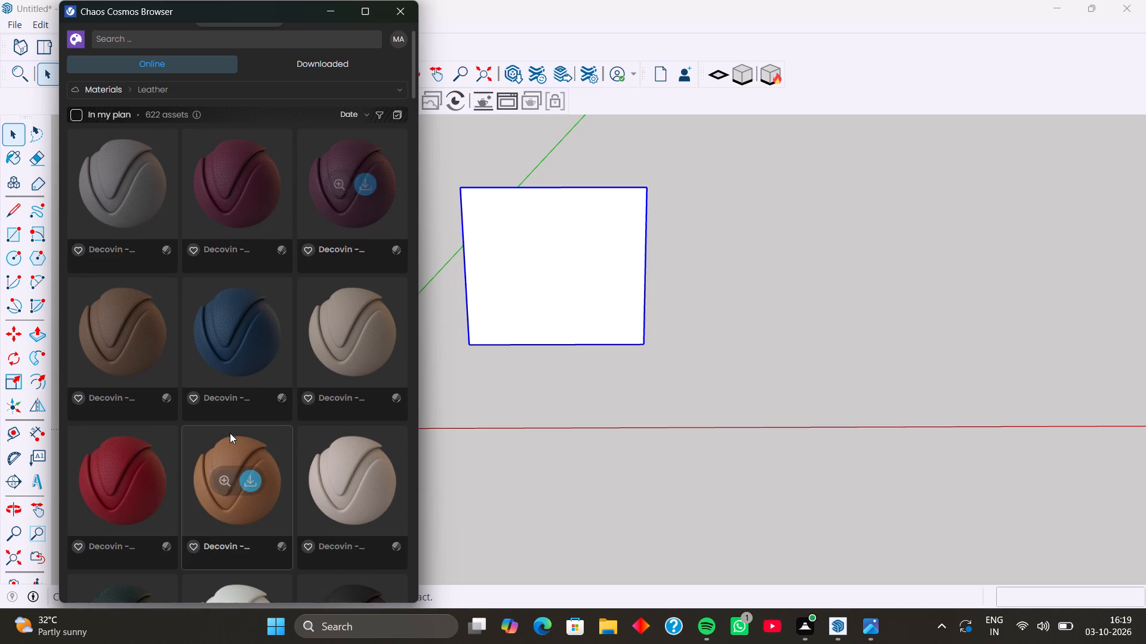
pyautogui.scroll(-5, 230, 433)
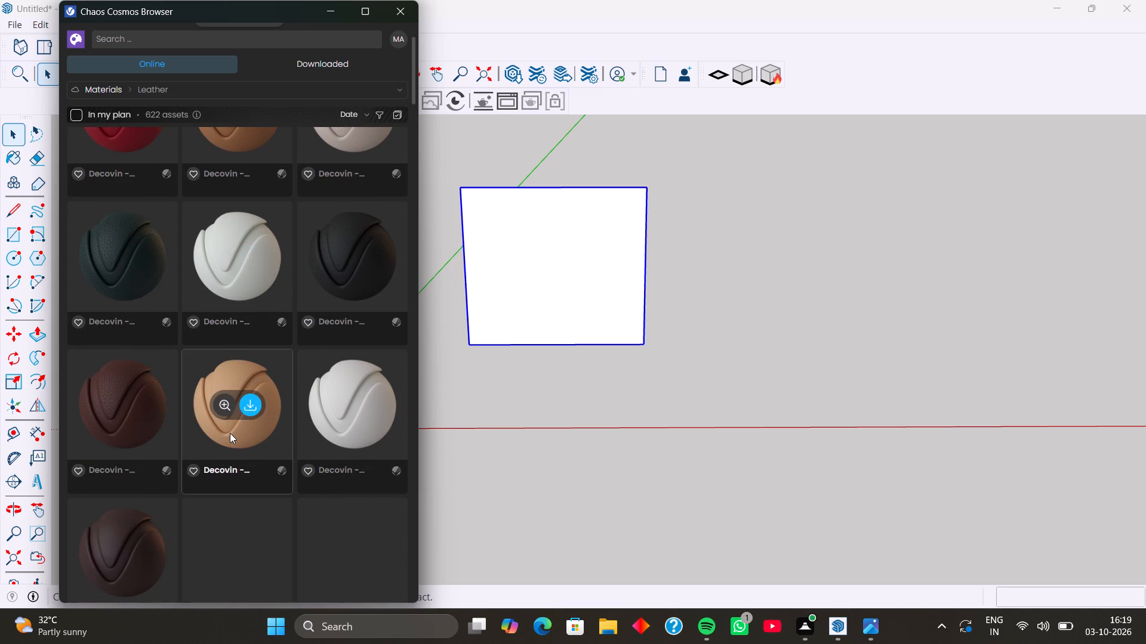
pyautogui.scroll(-9, 230, 433)
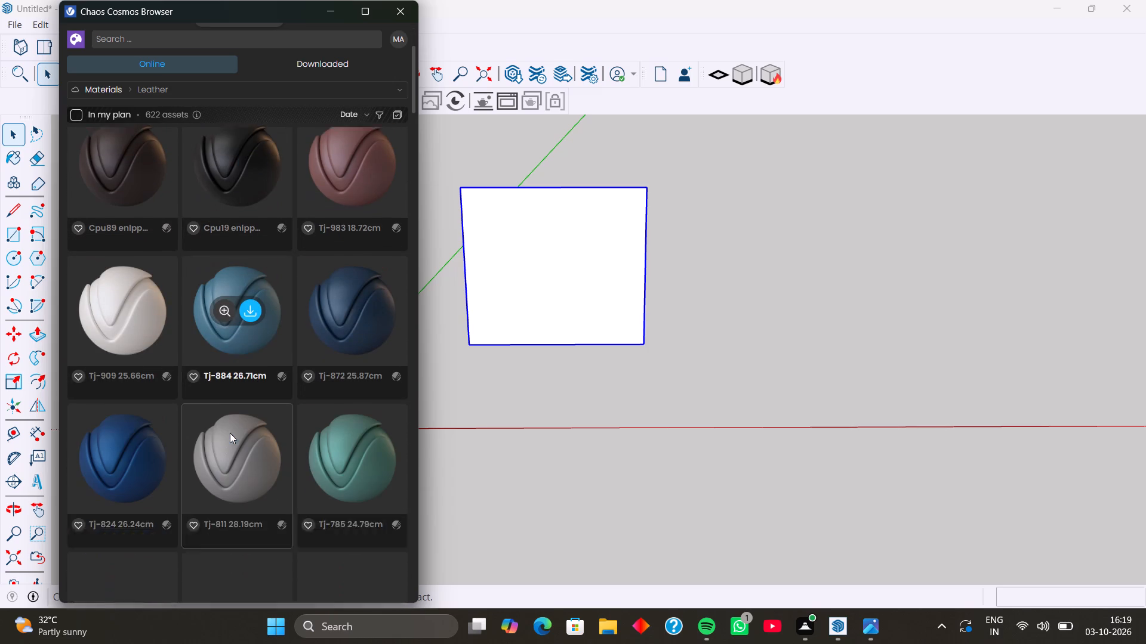
pyautogui.scroll(-10, 230, 433)
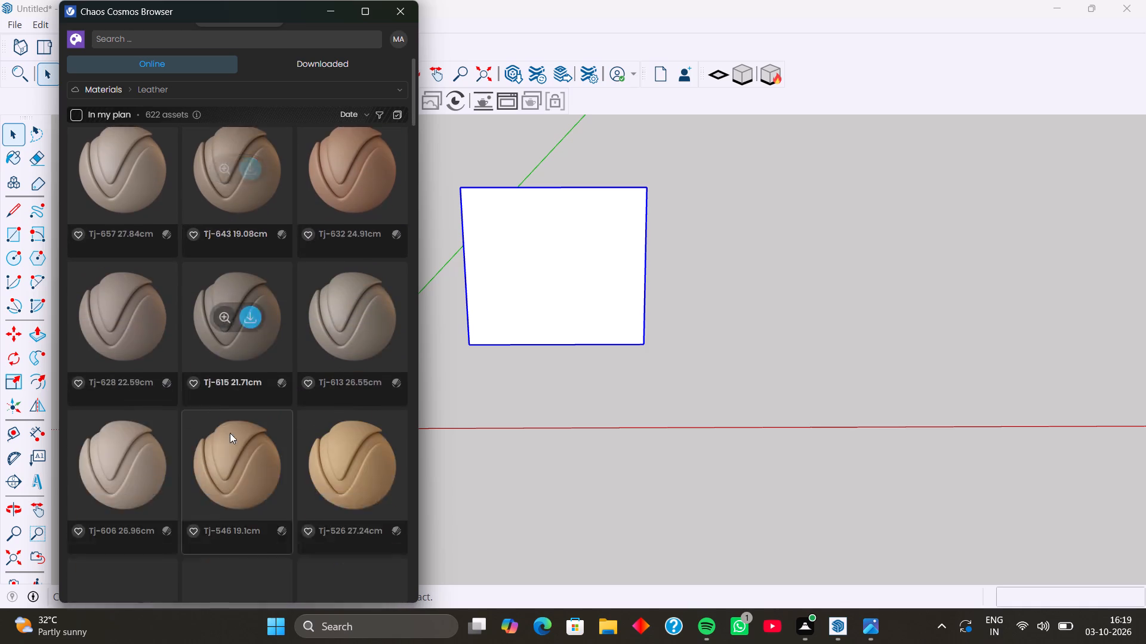
pyautogui.scroll(1, 230, 433)
pyautogui.scroll(-4, 230, 433)
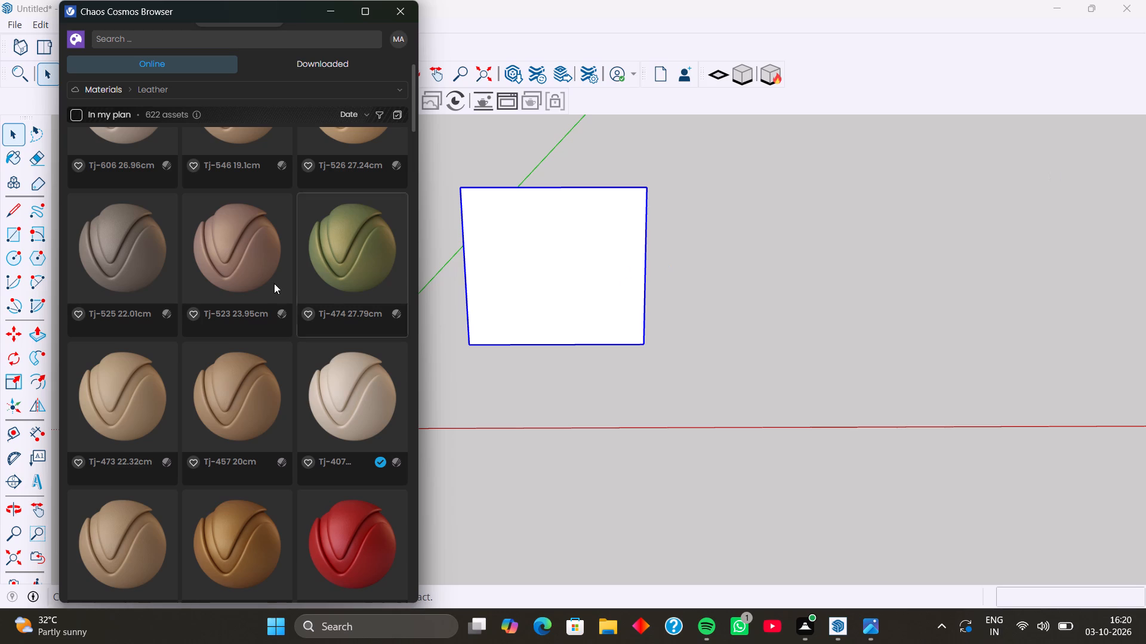
pyautogui.scroll(-6, 273, 283)
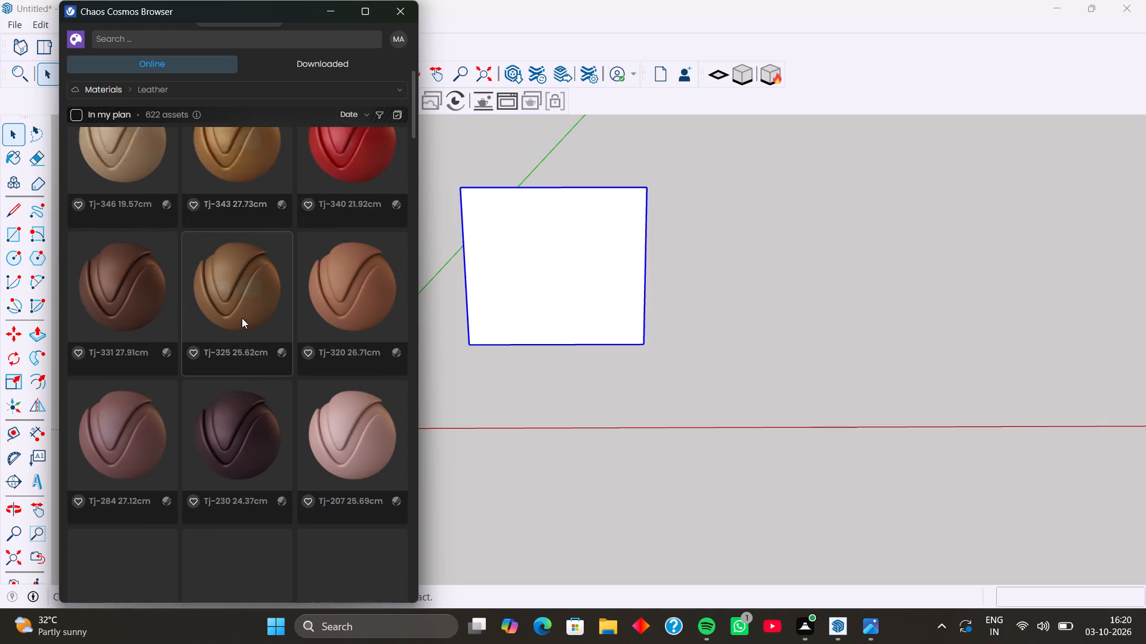
pyautogui.scroll(-1, 242, 318)
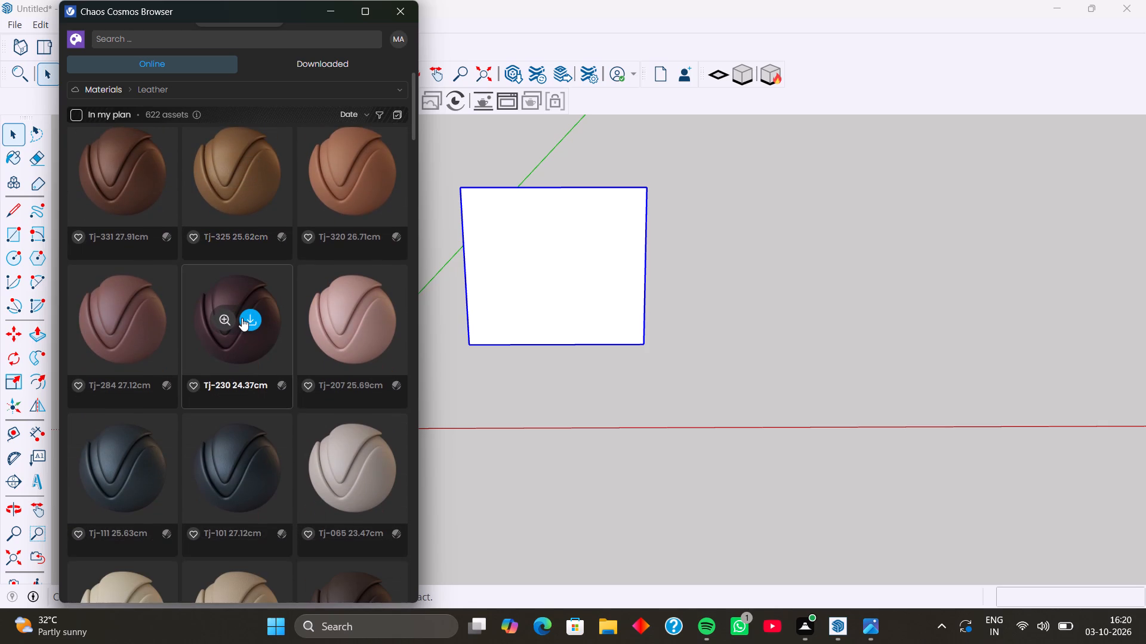
pyautogui.scroll(4, 228, 326)
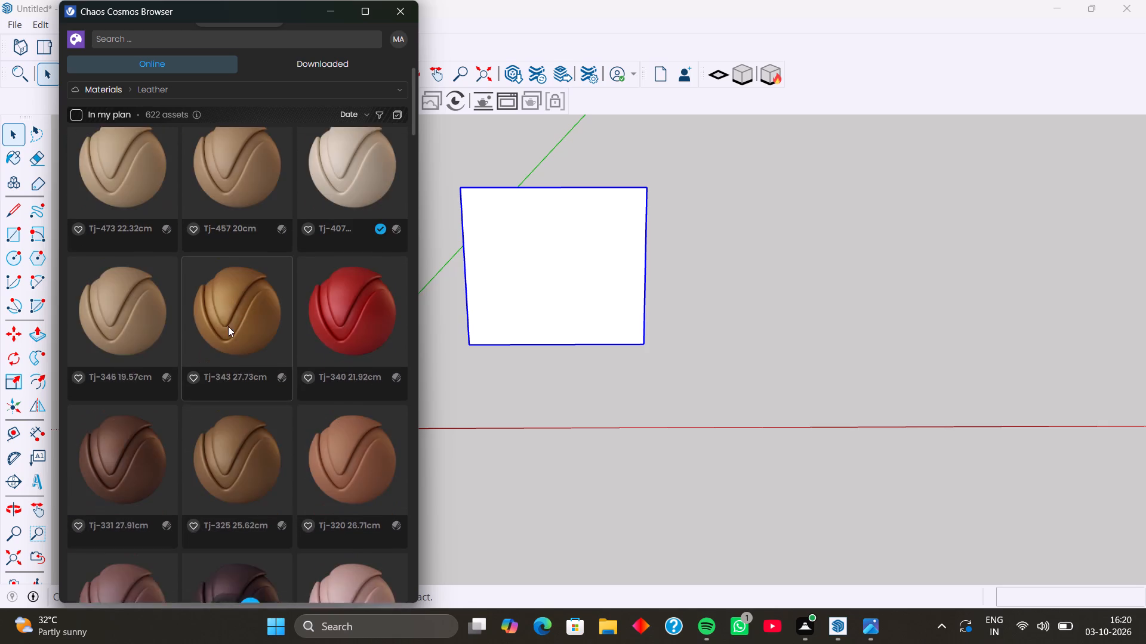
pyautogui.scroll(10, 228, 326)
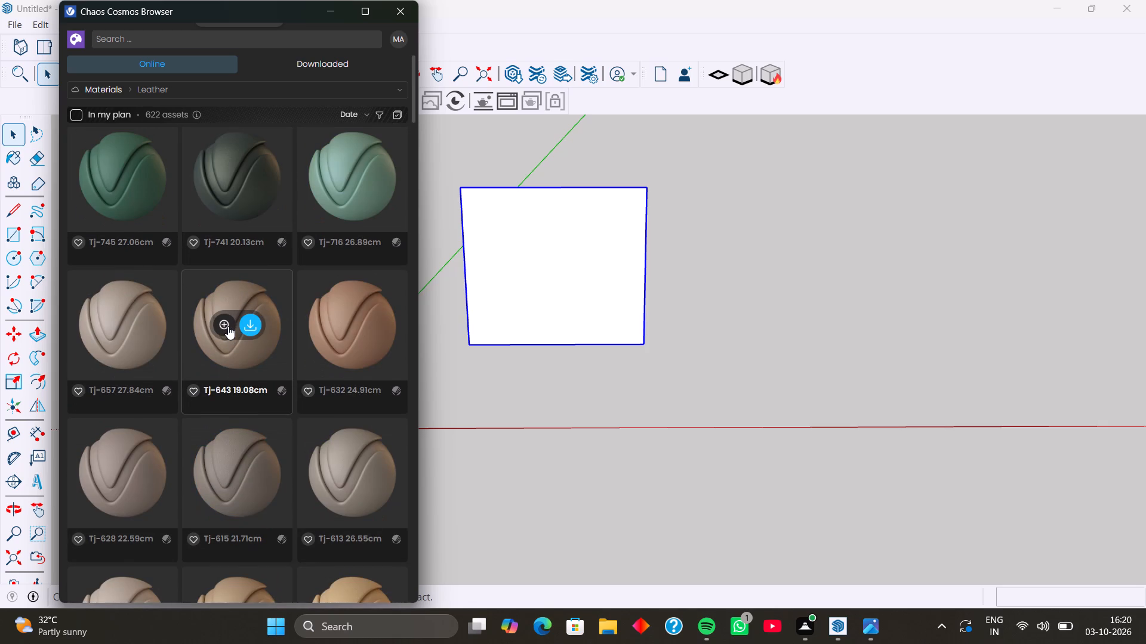
pyautogui.scroll(11, 228, 326)
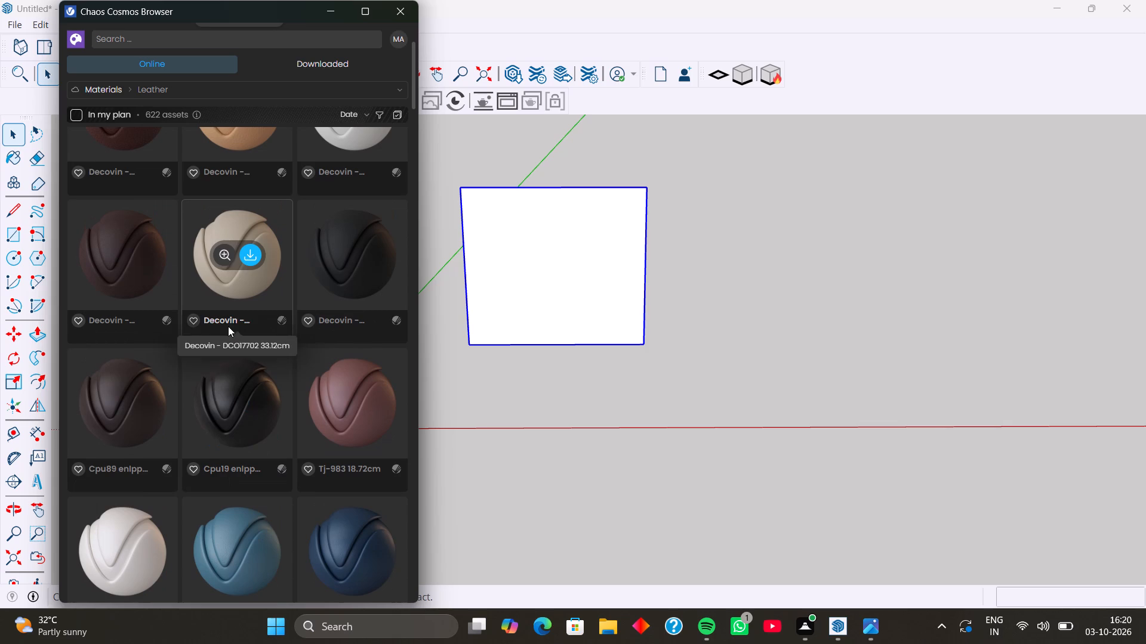
pyautogui.click(255, 400)
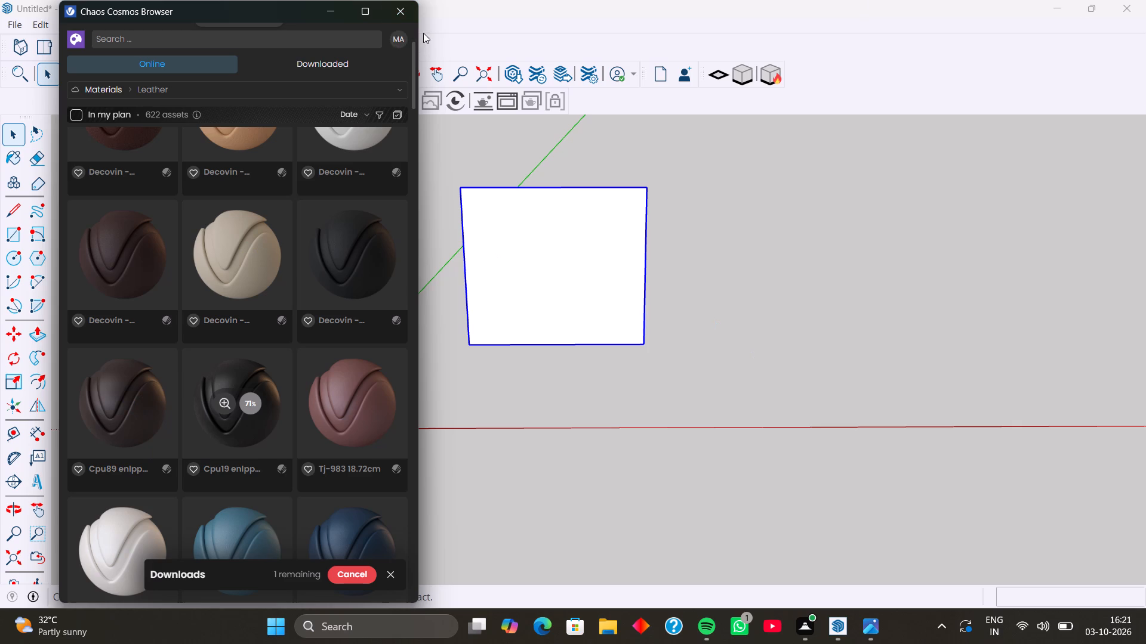
pyautogui.click(402, 8)
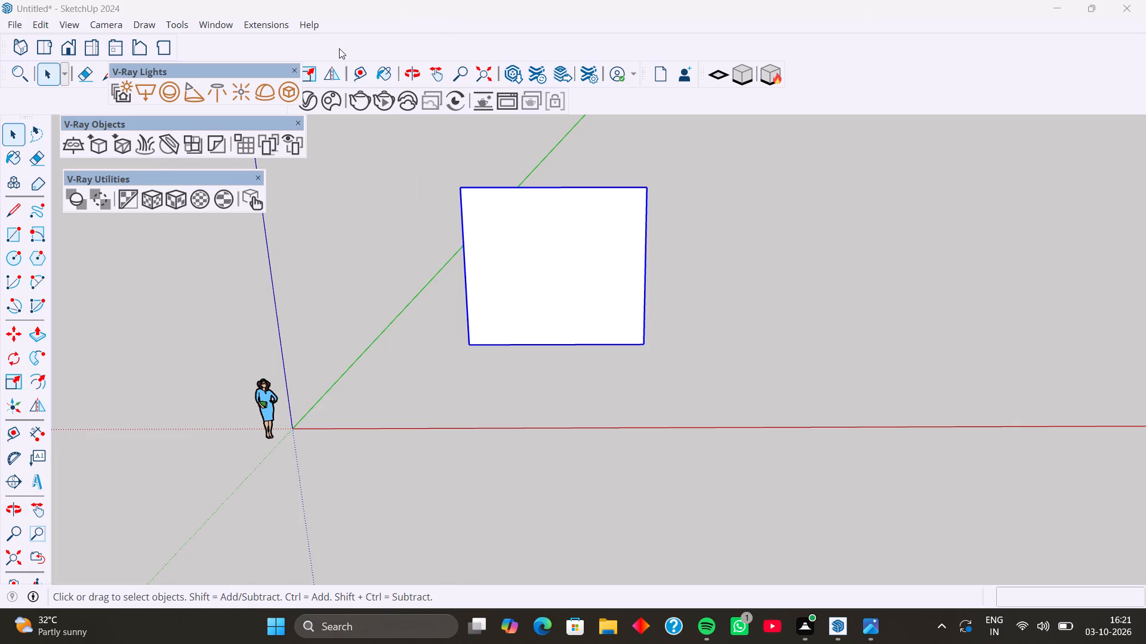
# Permanently delete all the Teddy materials, from Teddy_BookCover through Teddy_SkinShadow, in the V-Ray Asset Editor.
pyautogui.click(309, 95)
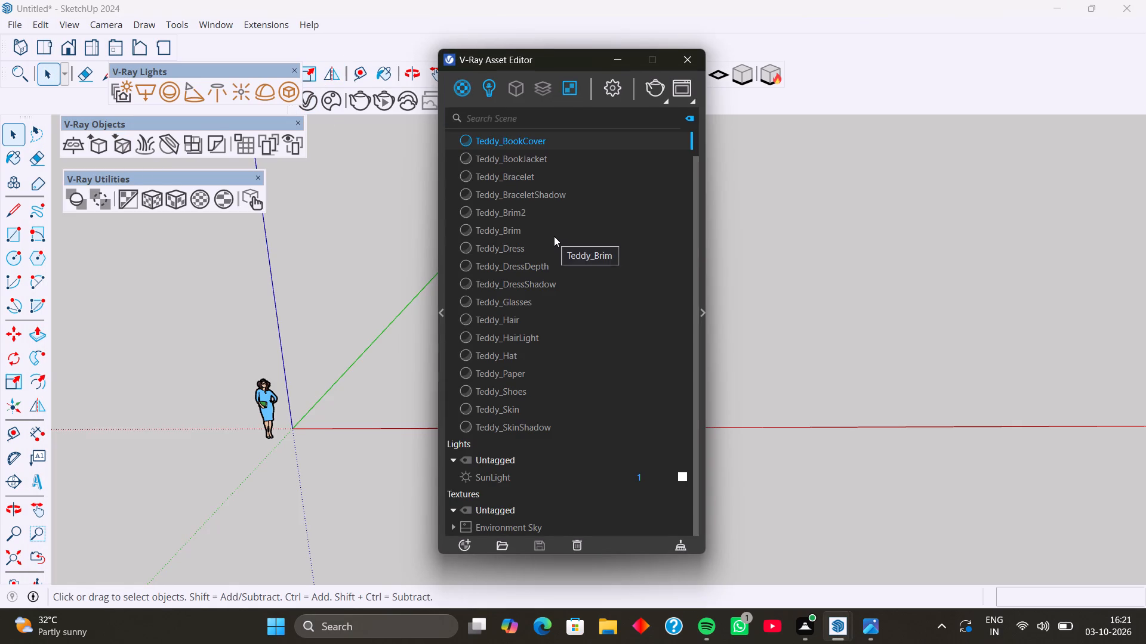
pyautogui.scroll(-2, 554, 236)
pyautogui.click(460, 133)
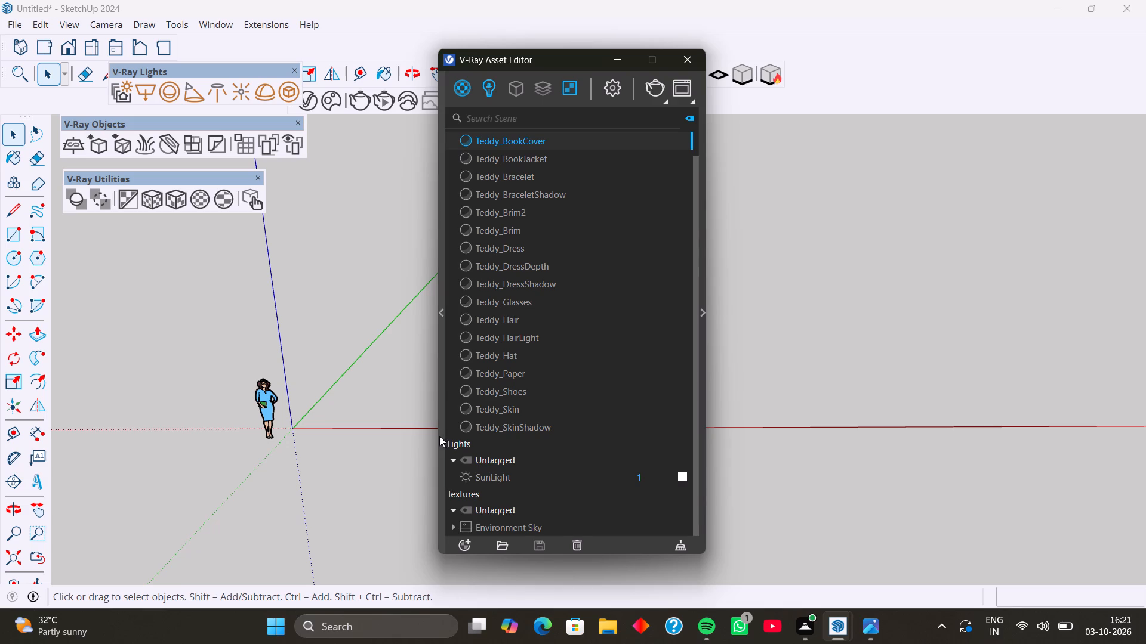
pyautogui.keyDown('shift'); pyautogui.click(464, 426); pyautogui.keyUp('shift')
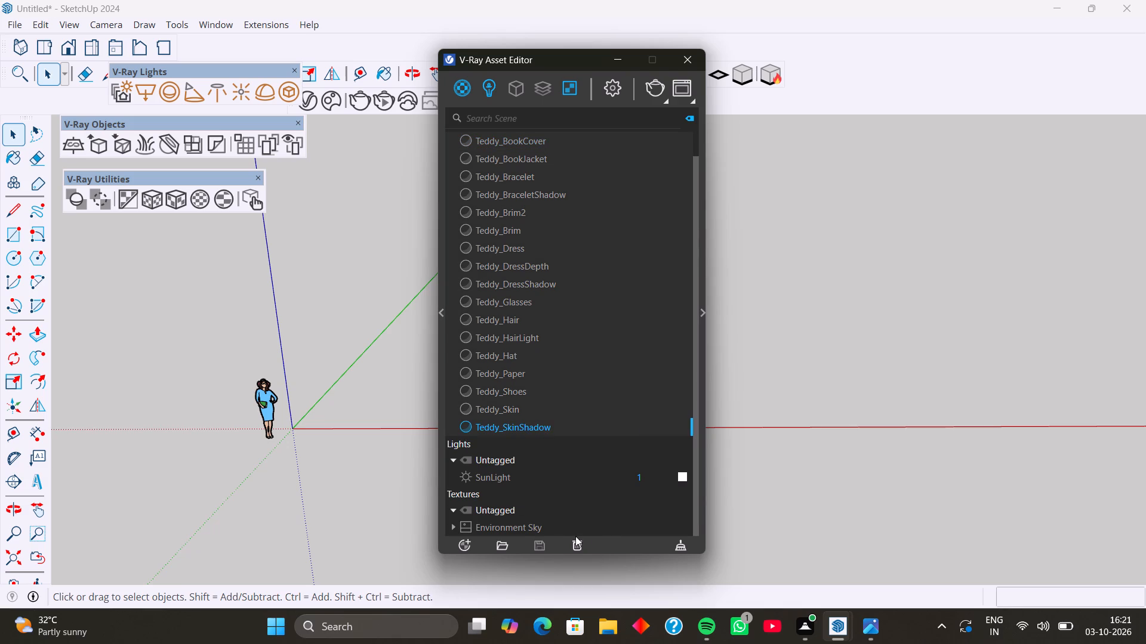
pyautogui.click(577, 546)
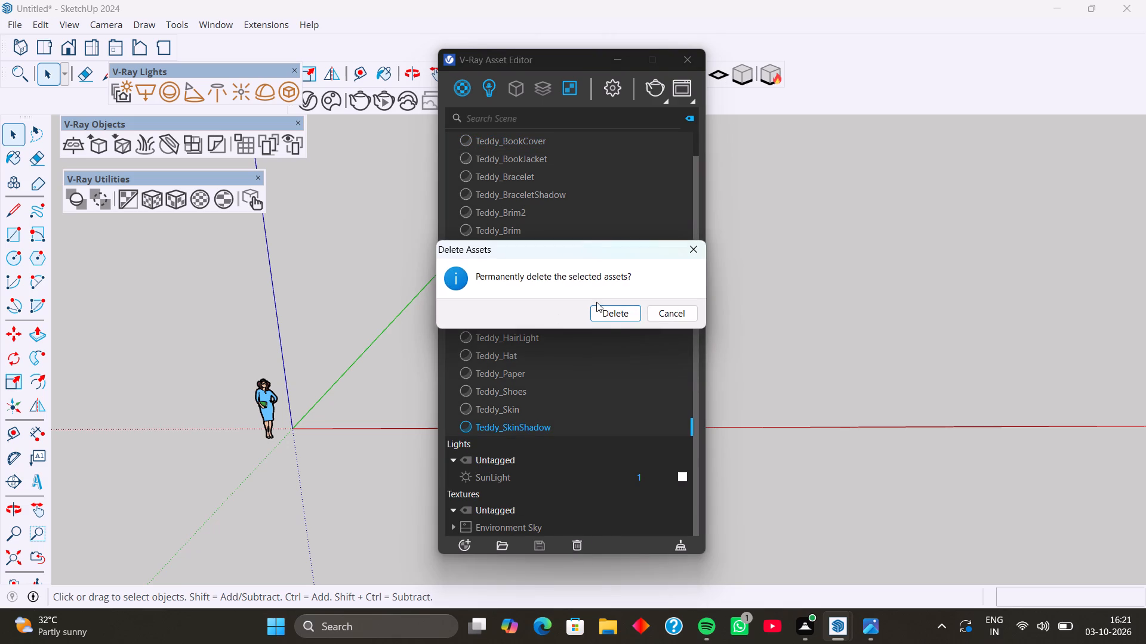
pyautogui.click(610, 315)
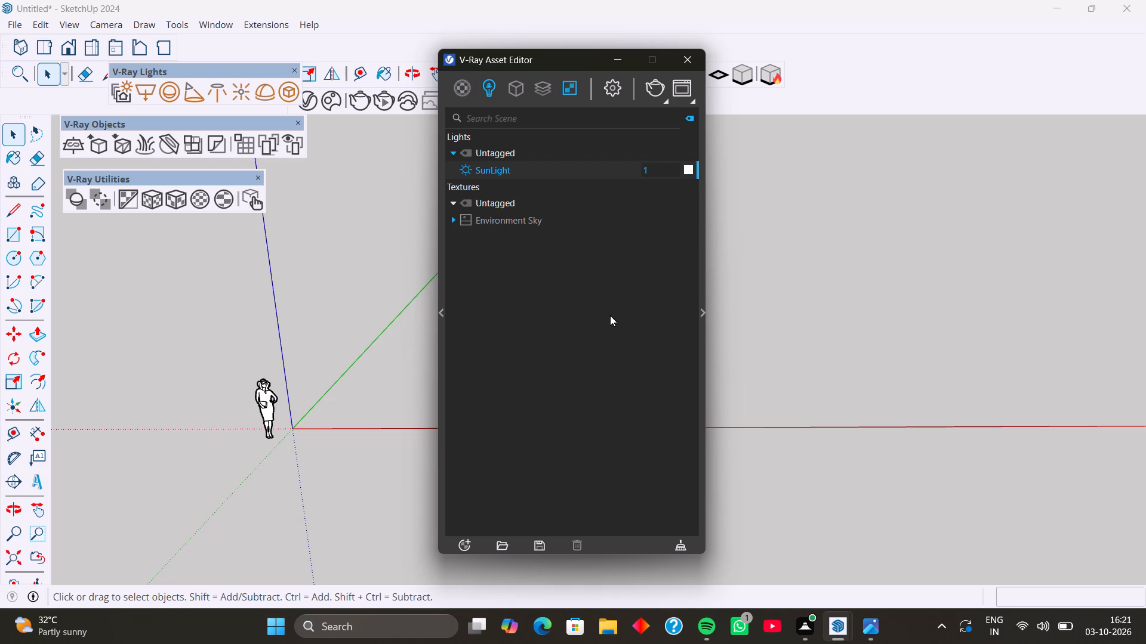
# Limit the V-Ray asset list to lights by filtering out textures, and check the remaining scene assets.
pyautogui.scroll(4, 479, 169)
pyautogui.scroll(-1, 524, 316)
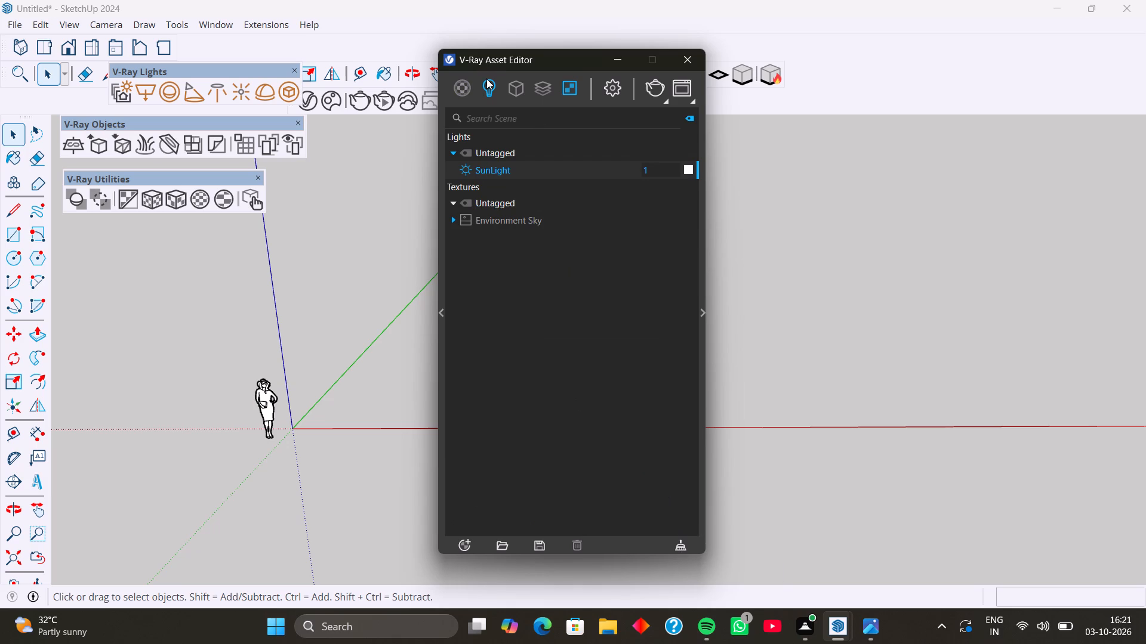
pyautogui.click(488, 85)
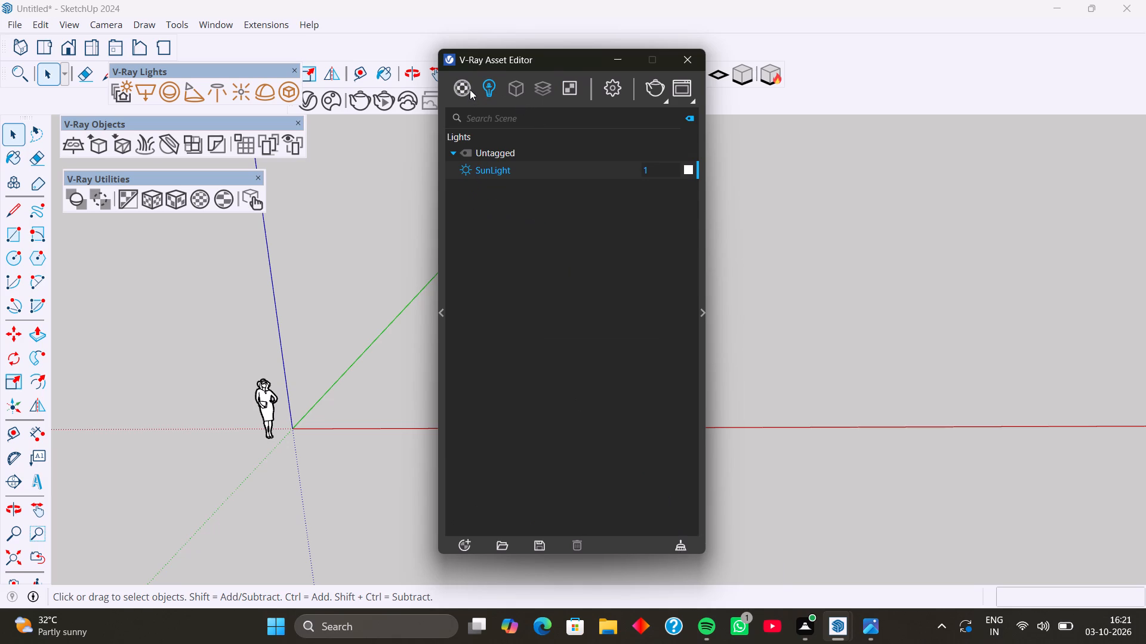
pyautogui.click(470, 89)
pyautogui.click(632, 313)
pyautogui.scroll(4, 492, 156)
pyautogui.scroll(-3, 492, 155)
pyautogui.scroll(-4, 245, 181)
# Move the V-Ray Asset Editor clear of the panel so the model can be seen beside it.
pyautogui.moveTo(562, 48); pyautogui.dragTo(827, 94)
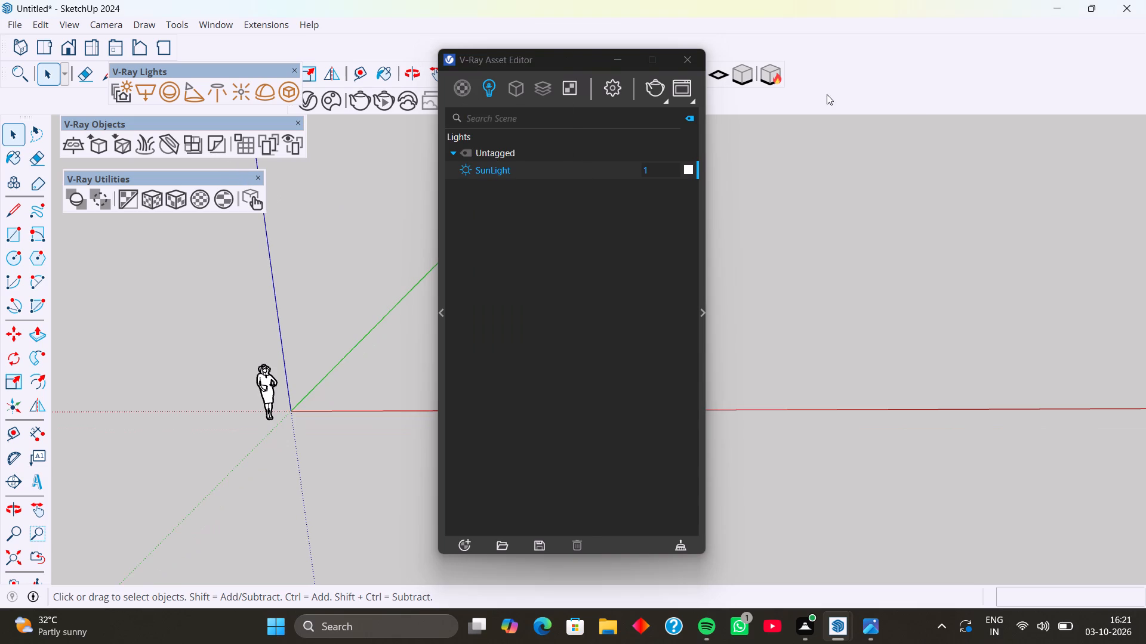
pyautogui.moveTo(827, 94); pyautogui.dragTo(921, 118)
pyautogui.moveTo(580, 54); pyautogui.dragTo(998, 115)
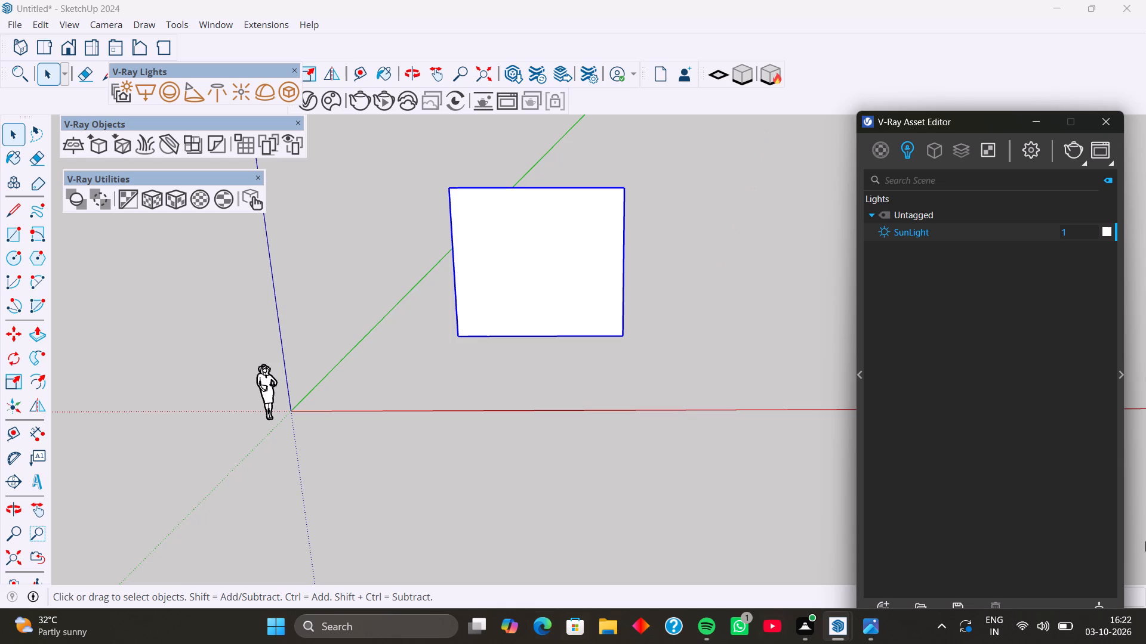
# Delete the standing person figure near the origin.
pyautogui.click(273, 398)
pyautogui.press('Delete')
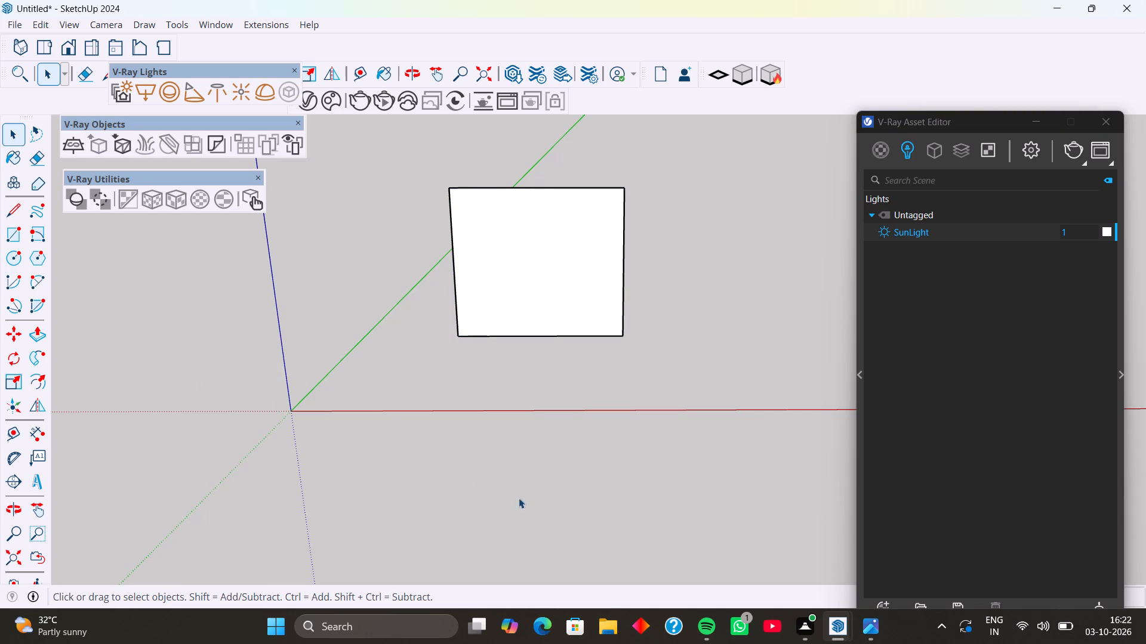
# Import the downloaded Cpu19 leather from the Chaos Cosmos browser into the scene and close the browser.
pyautogui.scroll(-2, 610, 530)
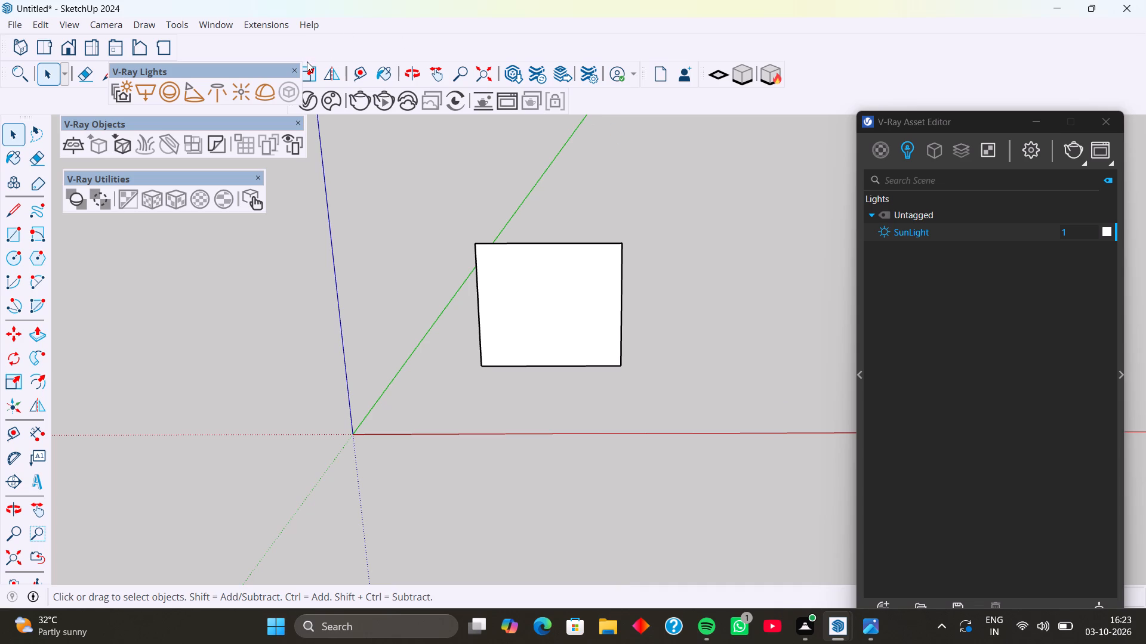
pyautogui.click(318, 95)
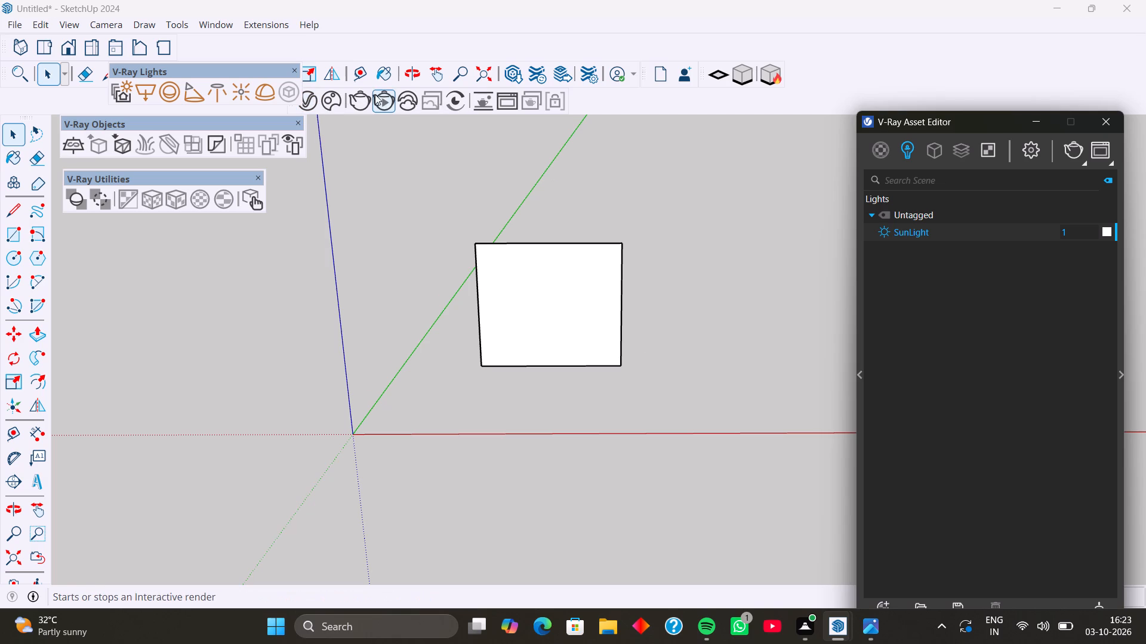
pyautogui.click(331, 101)
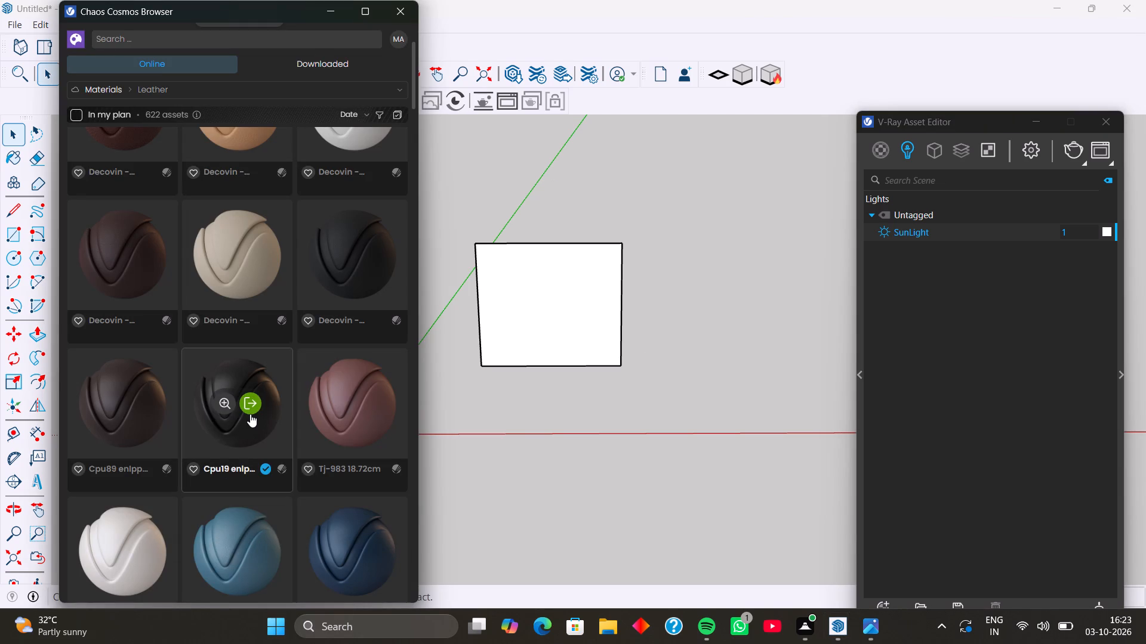
pyautogui.click(254, 405)
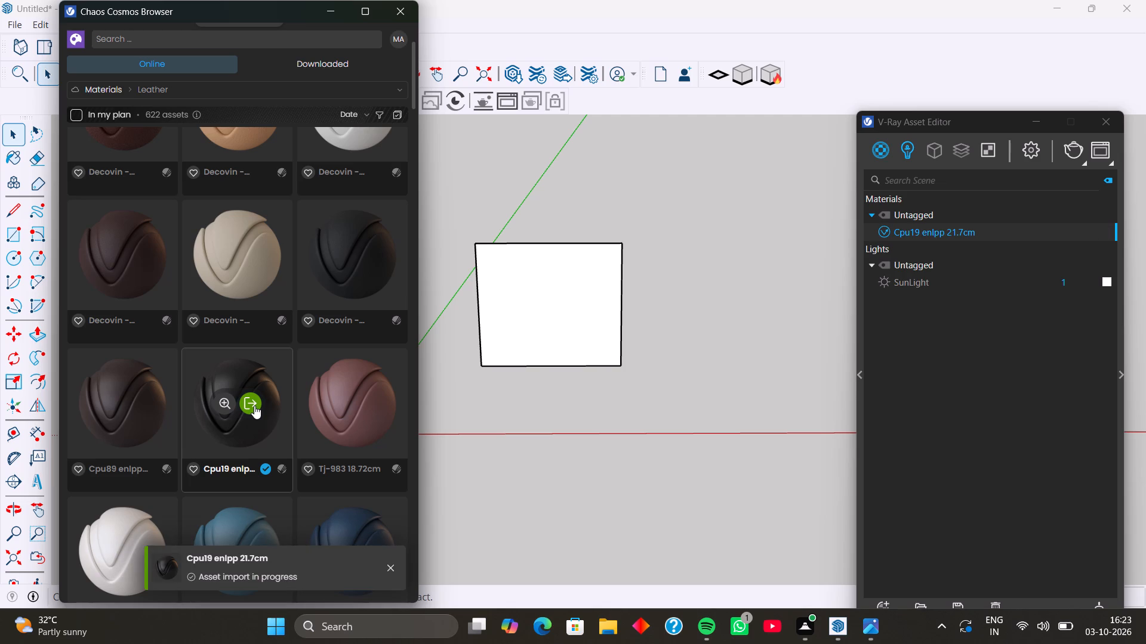
pyautogui.click(403, 14)
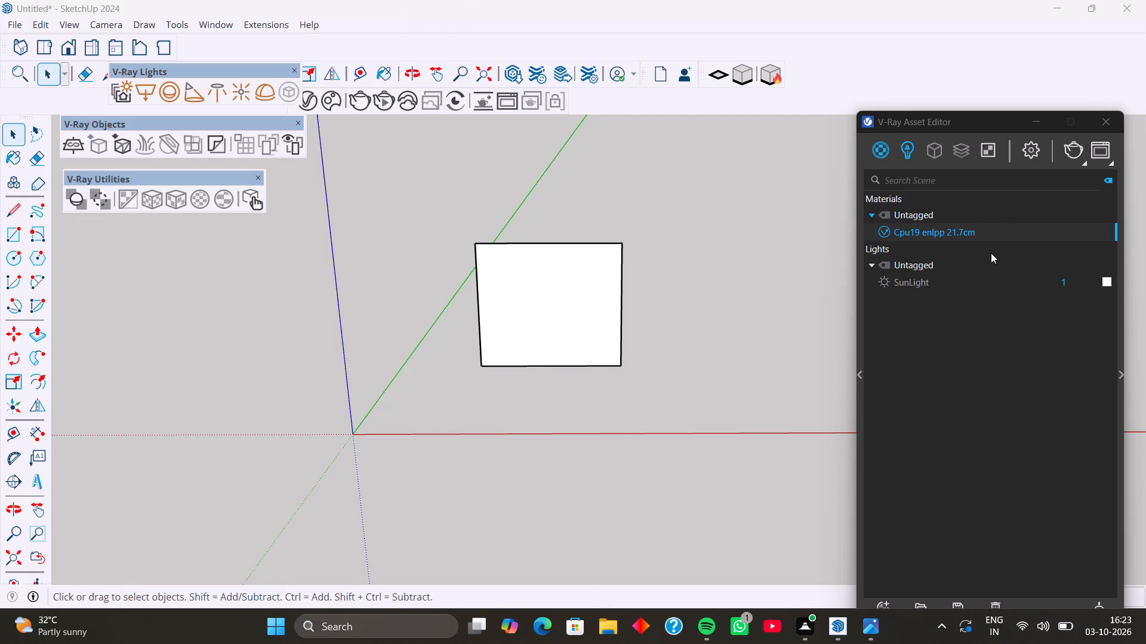
# Apply the Cpu19 enlpp 21.7cm material to the upright panel group.
pyautogui.rightClick(997, 231)
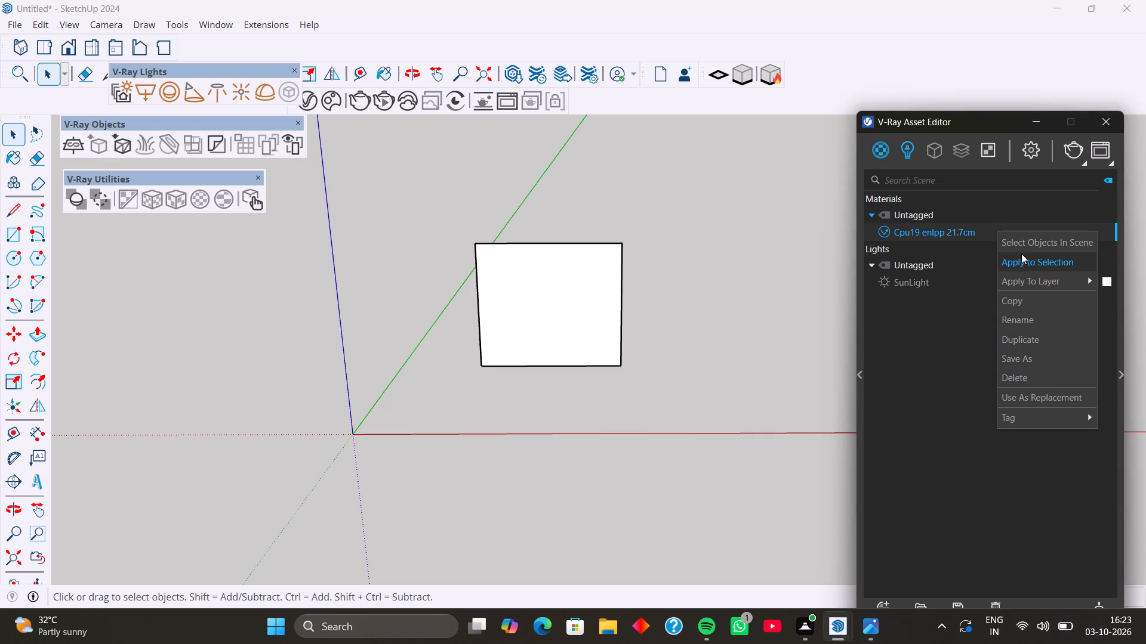
pyautogui.click(611, 309)
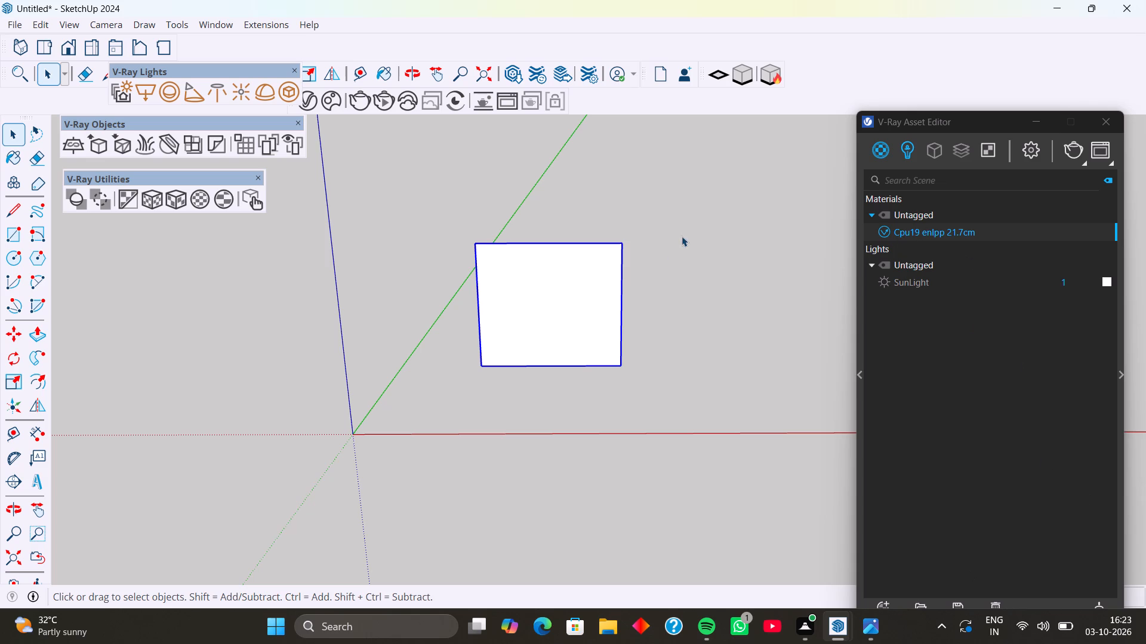
pyautogui.click(520, 324)
pyautogui.click(919, 231)
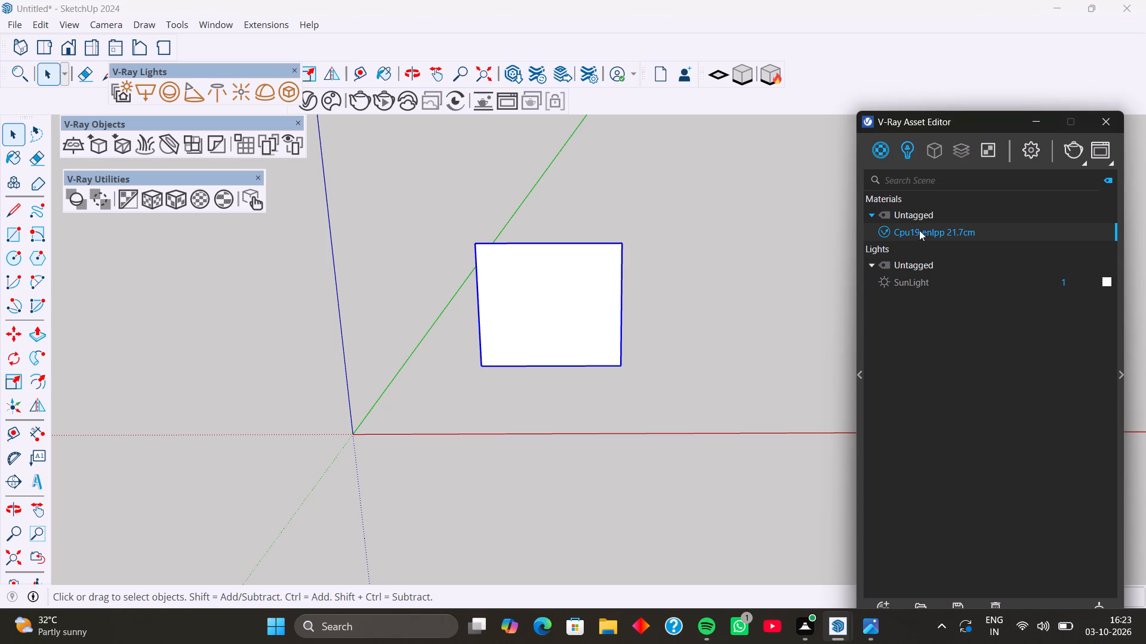
pyautogui.rightClick(919, 230)
pyautogui.click(940, 259)
pyautogui.click(914, 234)
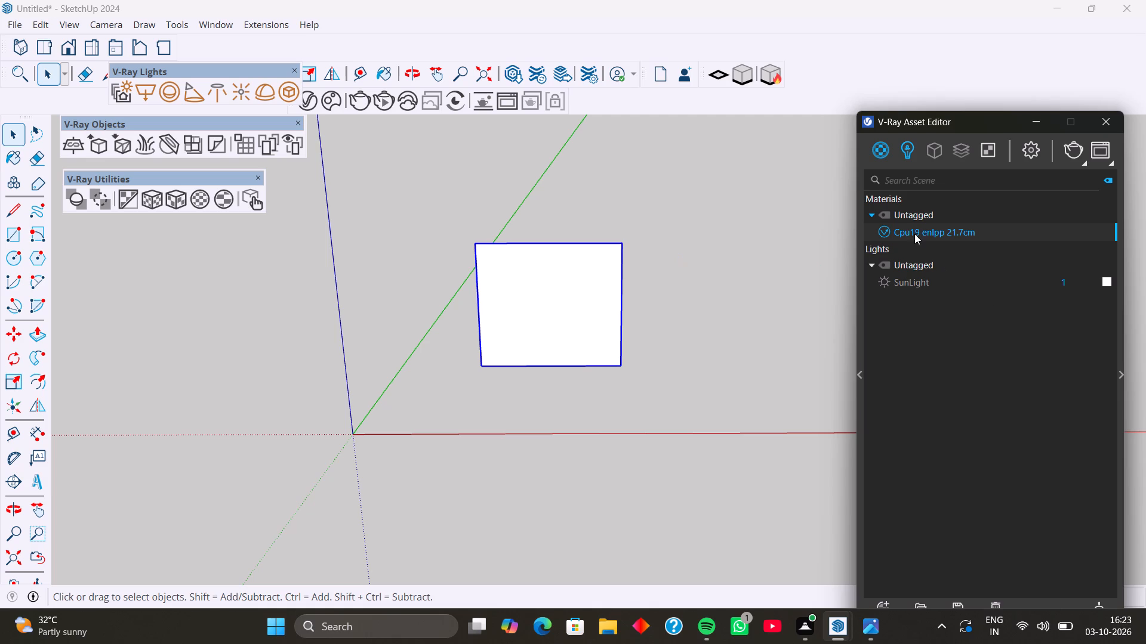
pyautogui.rightClick(914, 234)
pyautogui.click(926, 259)
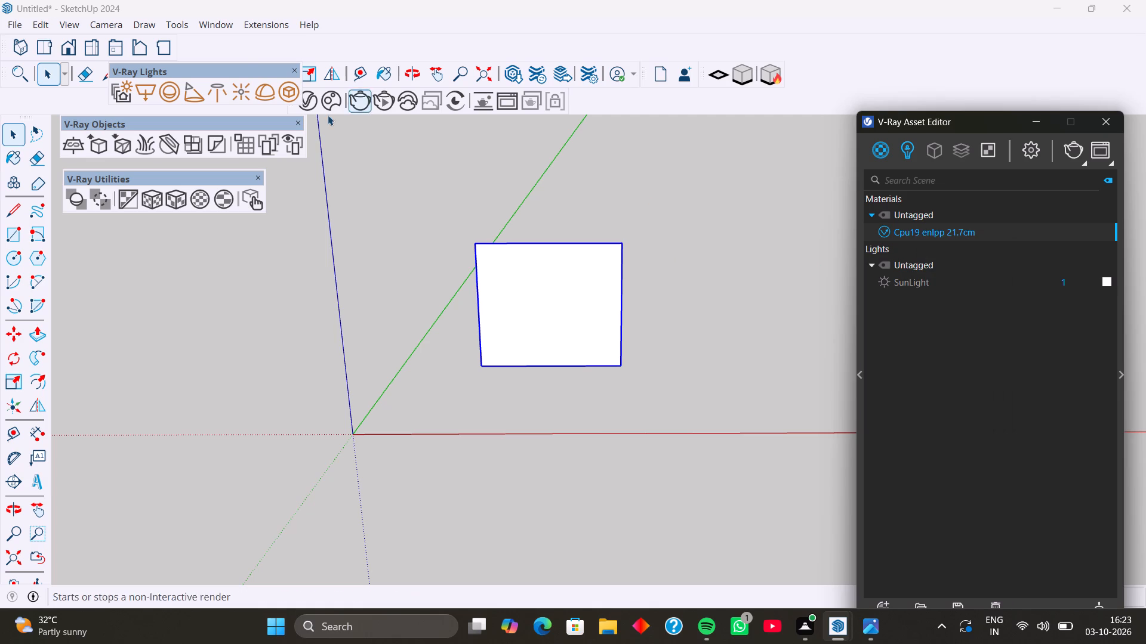
# Start an interactive V-Ray render and inspect the leather panel up close in the frame buffer.
pyautogui.click(387, 94)
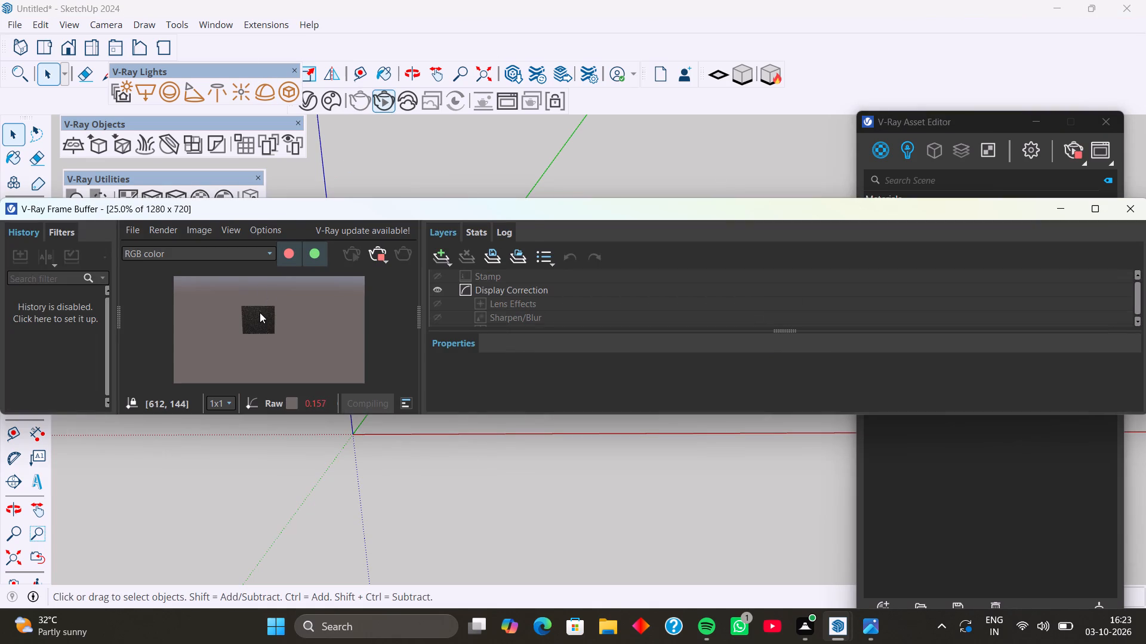
pyautogui.scroll(4, 242, 306)
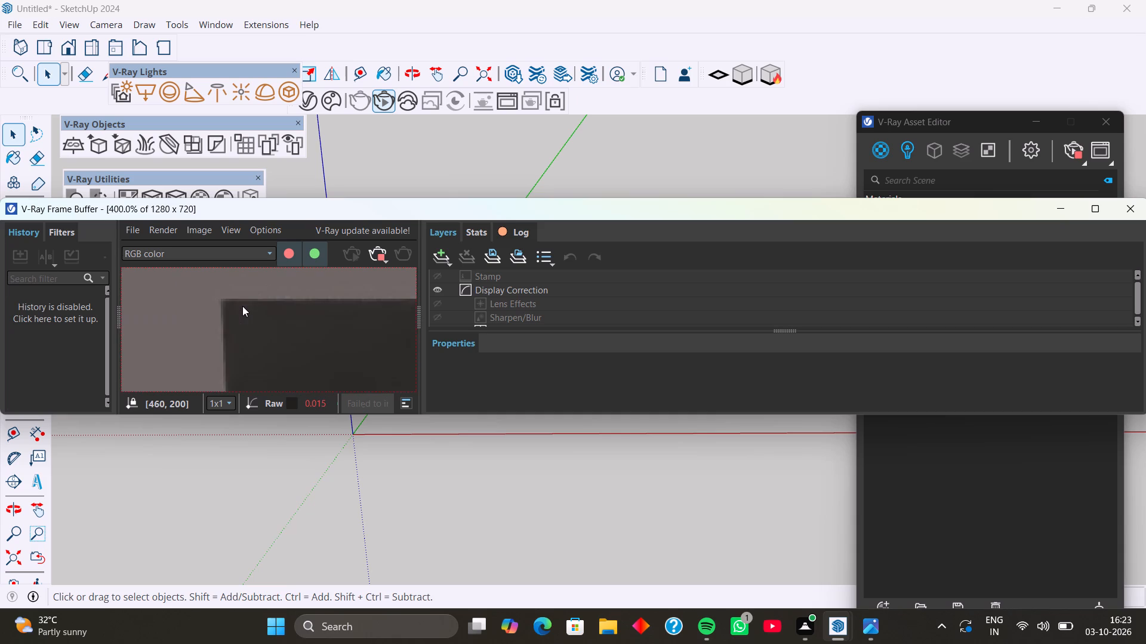
pyautogui.scroll(-3, 242, 306)
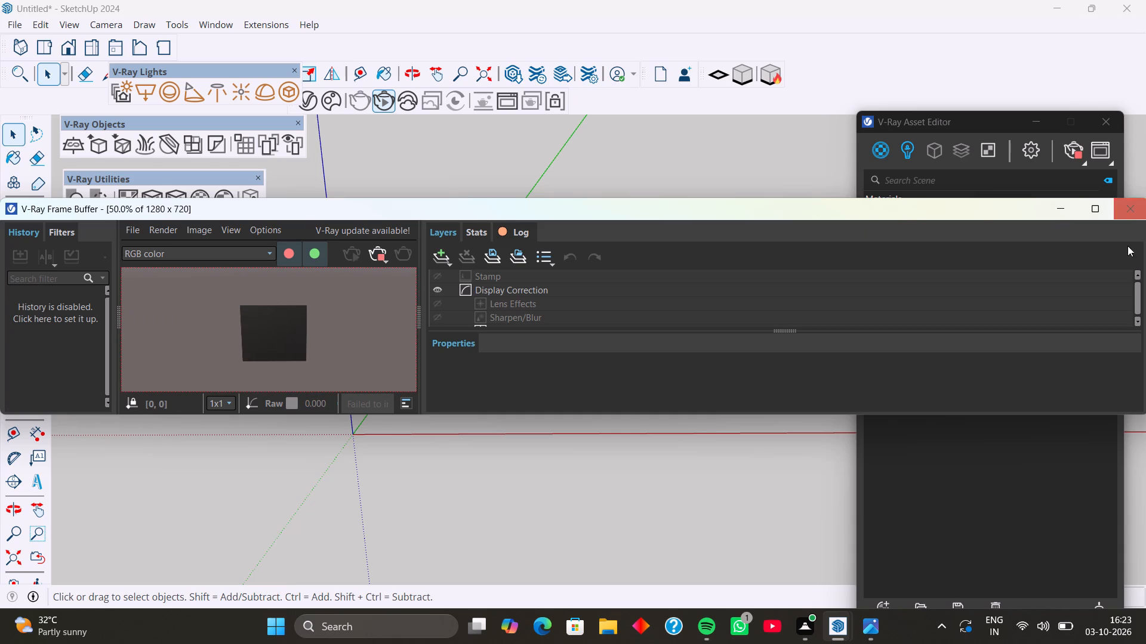
# Narrow the V-Ray Frame Buffer window and move it below the toolbars, clear of the panel and Asset Editor.
pyautogui.moveTo(1139, 273); pyautogui.dragTo(1094, 277)
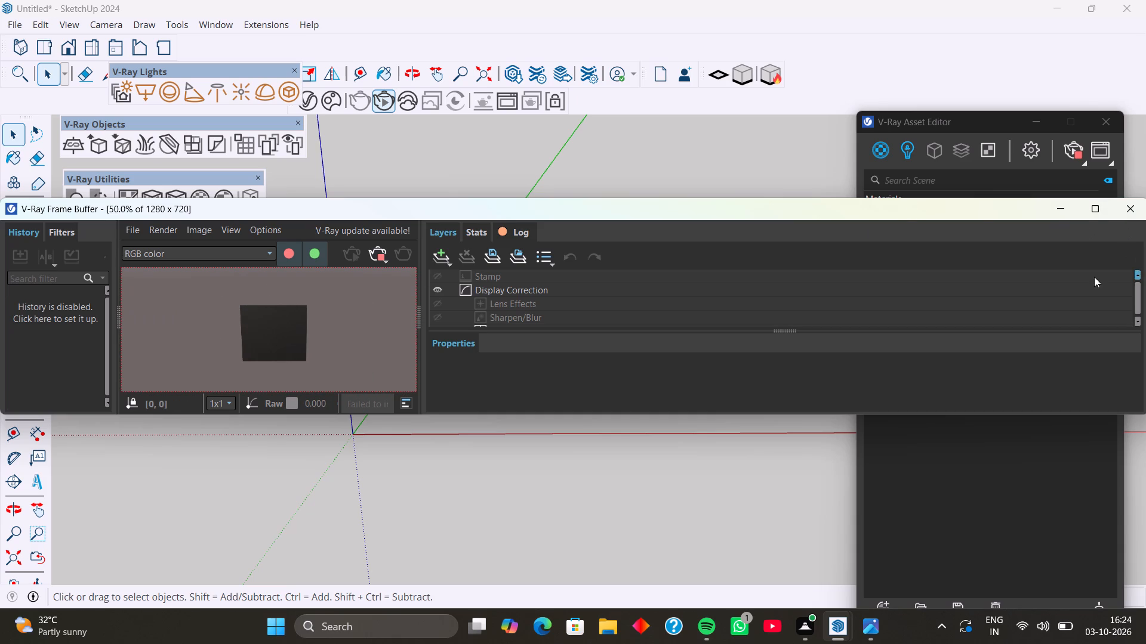
pyautogui.moveTo(1094, 277); pyautogui.dragTo(741, 302)
pyautogui.moveTo(1141, 335); pyautogui.dragTo(857, 343)
pyautogui.moveTo(851, 209); pyautogui.dragTo(760, 239)
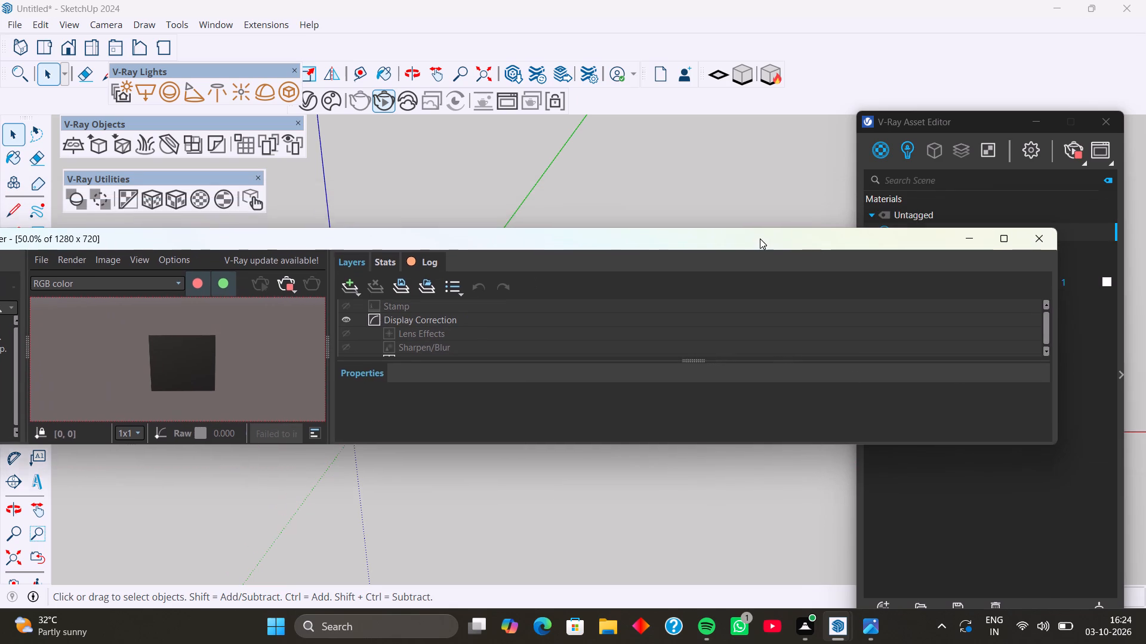
pyautogui.moveTo(760, 239); pyautogui.dragTo(759, 239)
pyautogui.moveTo(1060, 280); pyautogui.dragTo(400, 274)
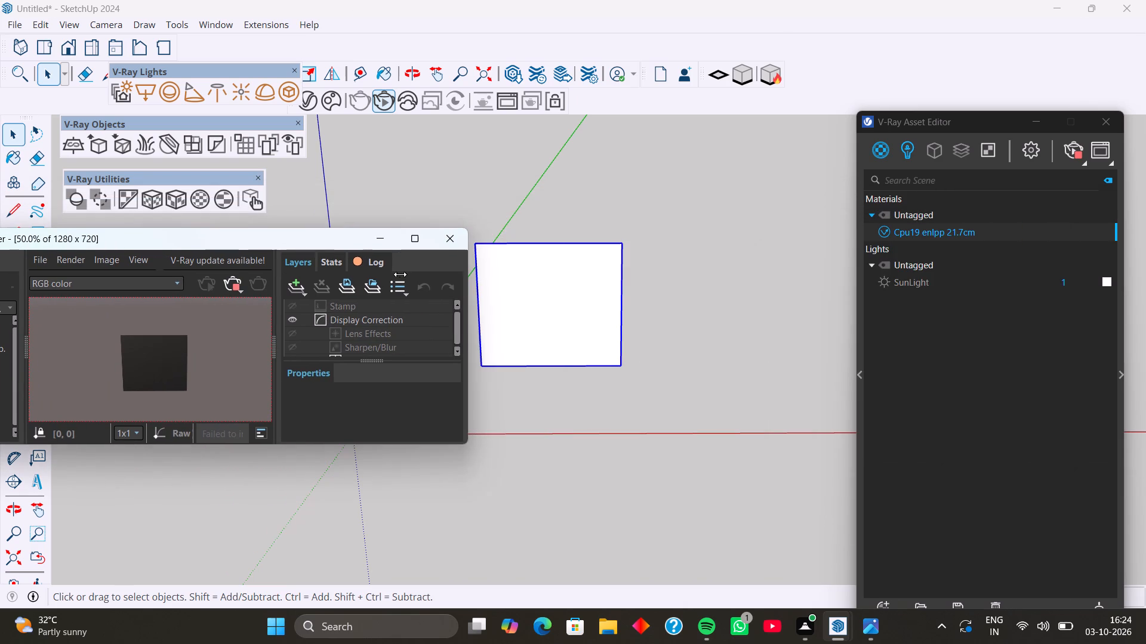
pyautogui.moveTo(400, 274); pyautogui.dragTo(122, 261)
pyautogui.moveTo(296, 237); pyautogui.dragTo(244, 366)
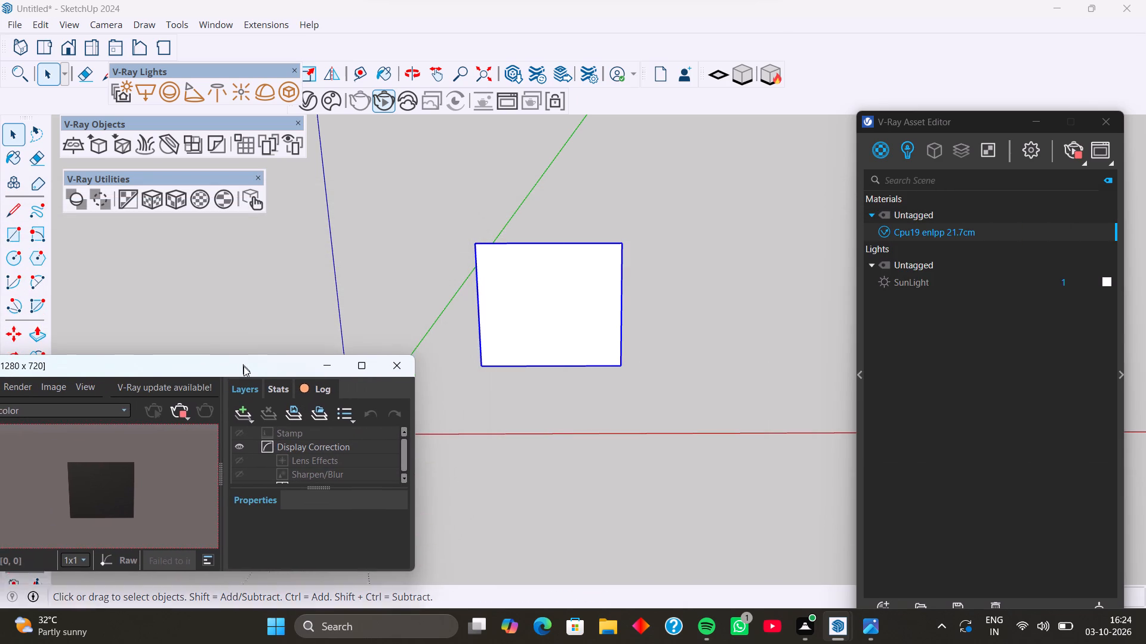
pyautogui.moveTo(244, 366); pyautogui.dragTo(247, 388)
# Examine the recent searches and the material category list in the Chaos Cosmos browser, and close the browser.
pyautogui.scroll(-1, 485, 290)
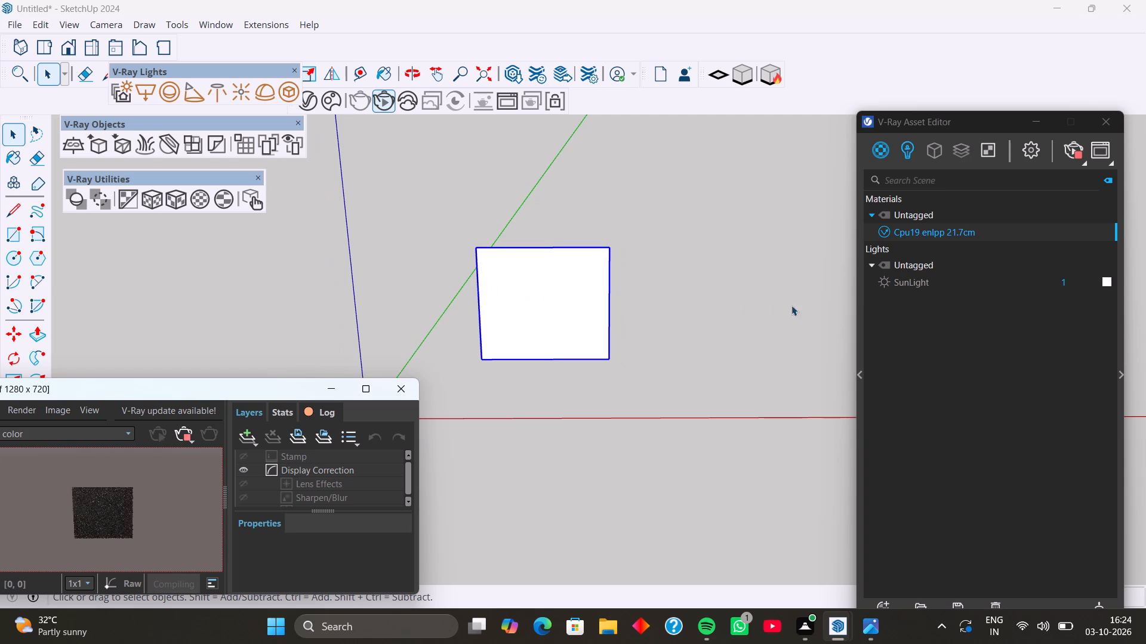
pyautogui.scroll(2, 861, 303)
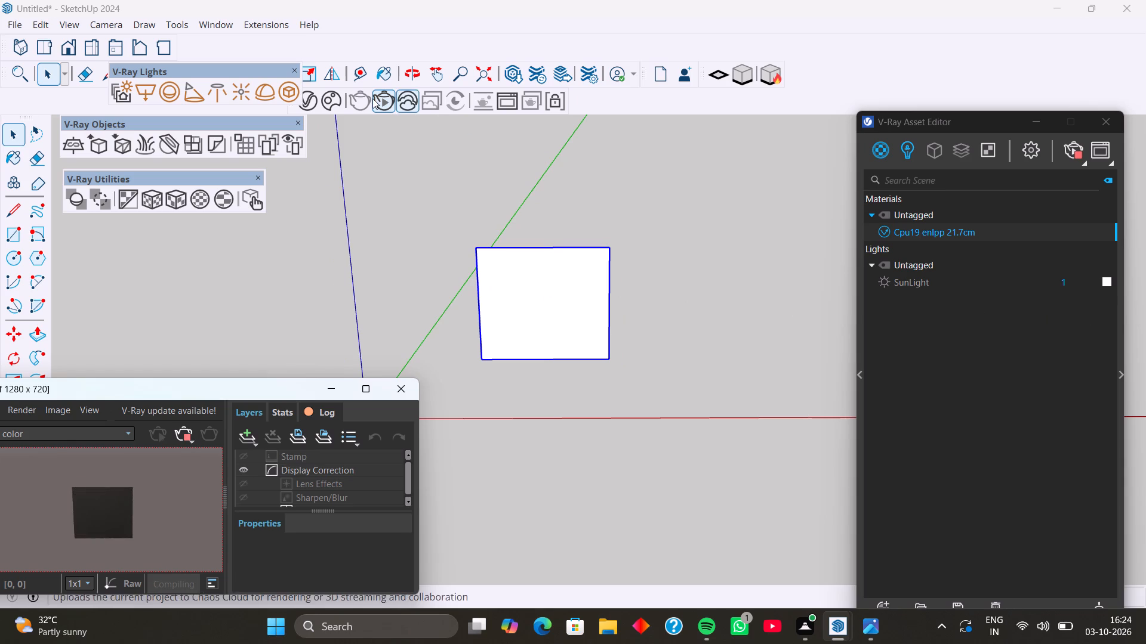
pyautogui.click(326, 100)
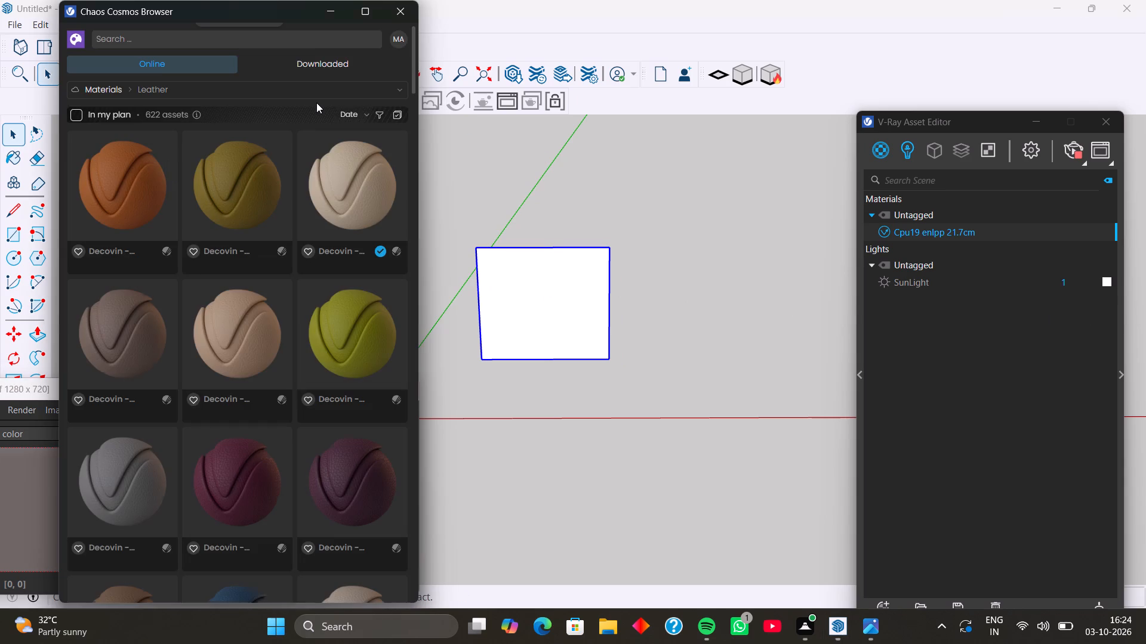
pyautogui.scroll(-5, 201, 274)
pyautogui.scroll(5, 211, 203)
pyautogui.scroll(5, 173, 156)
pyautogui.click(138, 36)
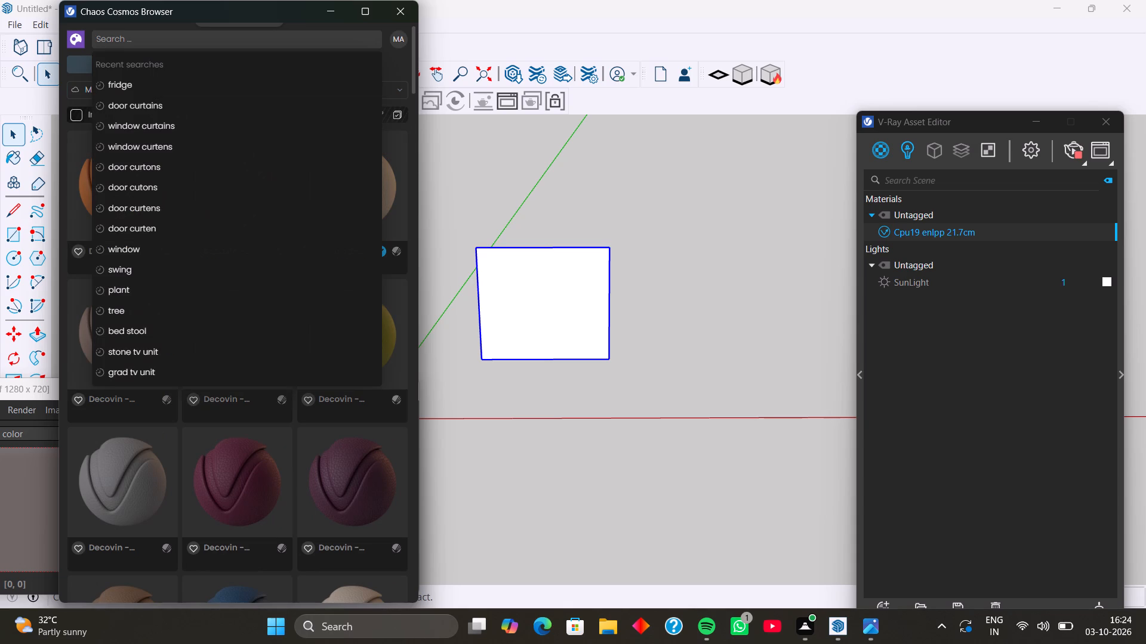
pyautogui.click(130, 41)
pyautogui.click(273, 12)
pyautogui.click(433, 162)
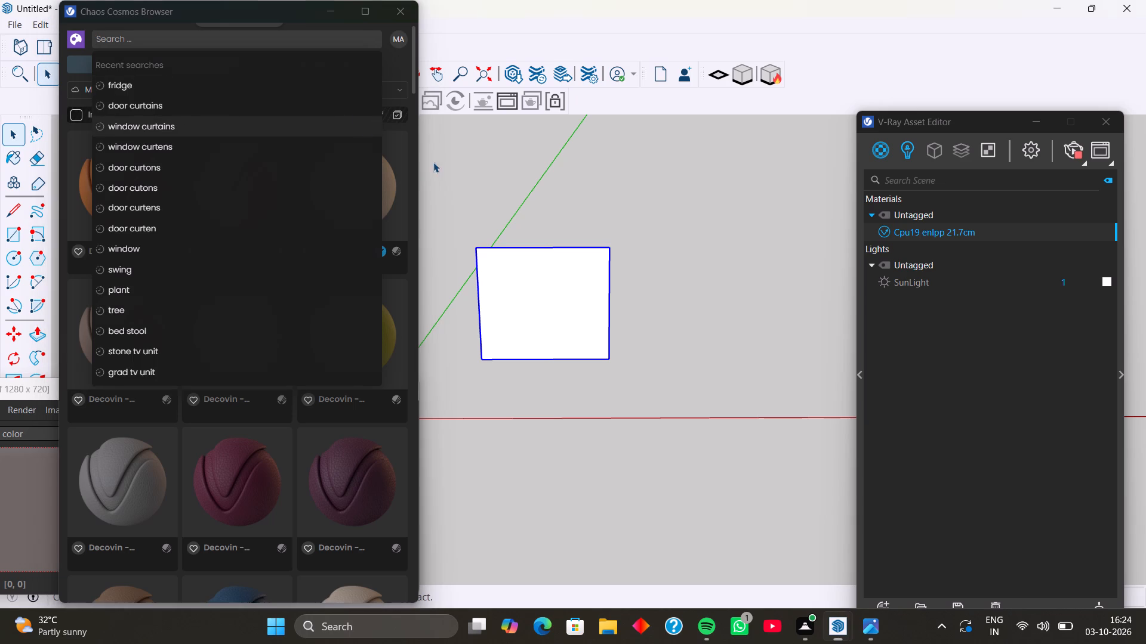
pyautogui.scroll(5, 193, 121)
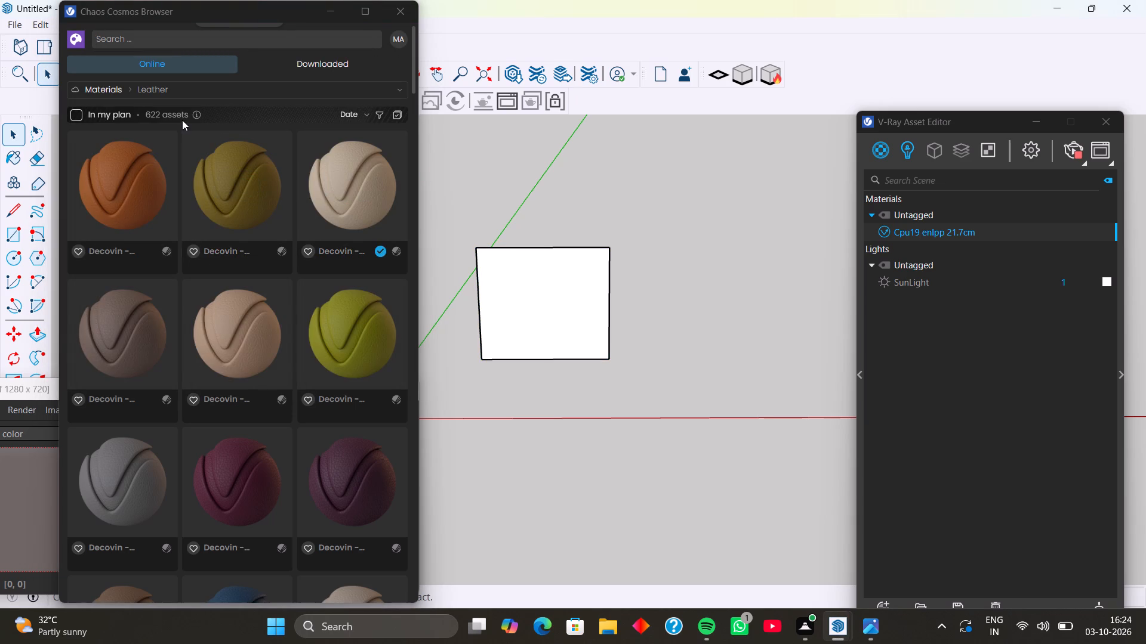
pyautogui.scroll(5, 121, 101)
pyautogui.click(401, 86)
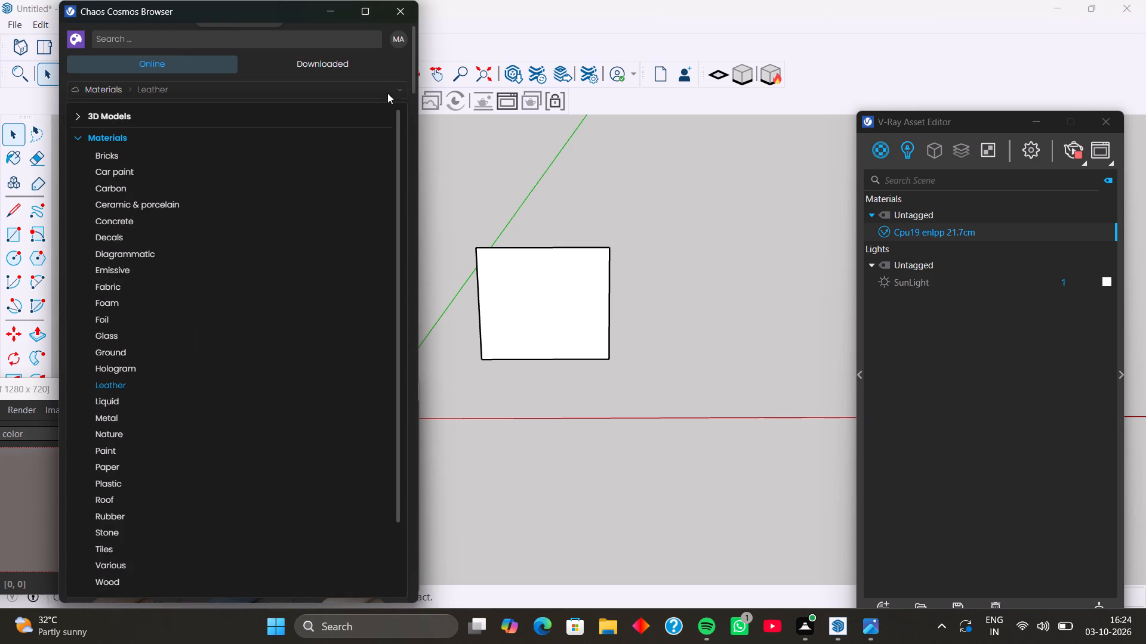
pyautogui.scroll(-4, 211, 170)
pyautogui.scroll(-2, 178, 237)
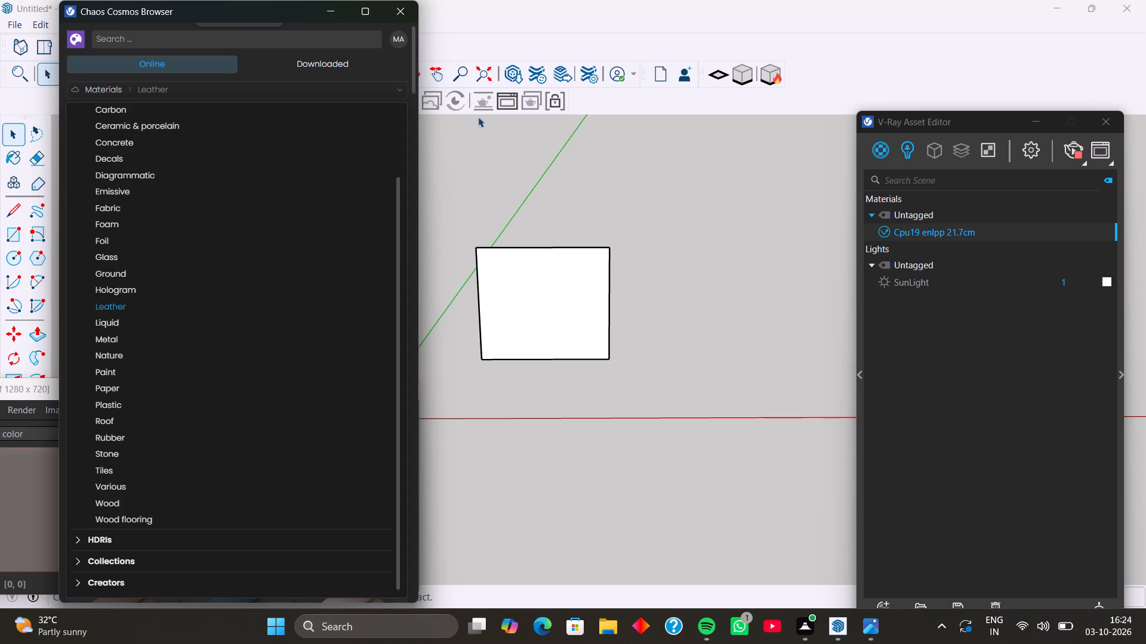
pyautogui.click(408, 11)
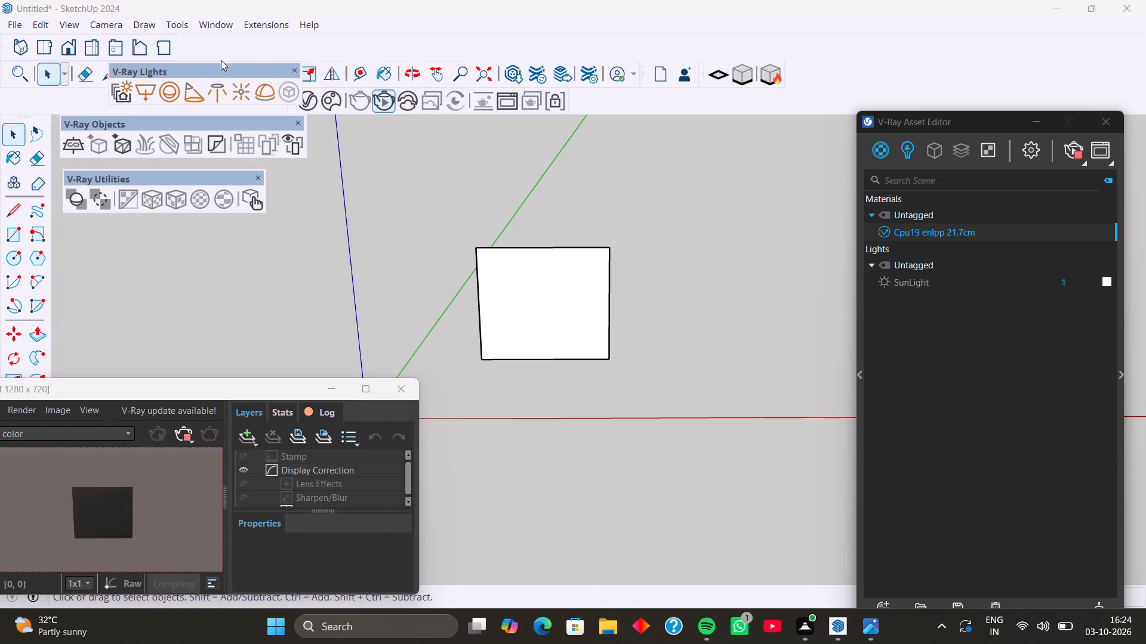
# Reopen the Chaos Cosmos browser and go from the Leather materials to the Enmesh - Pattern category by way of its home page.
pyautogui.click(324, 104)
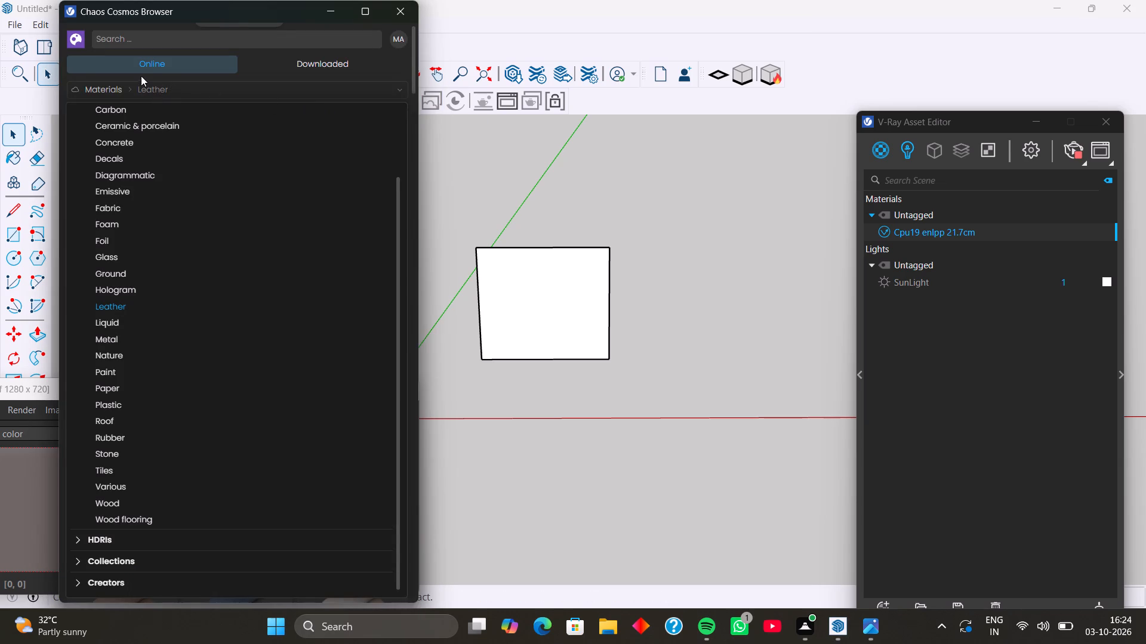
pyautogui.click(166, 38)
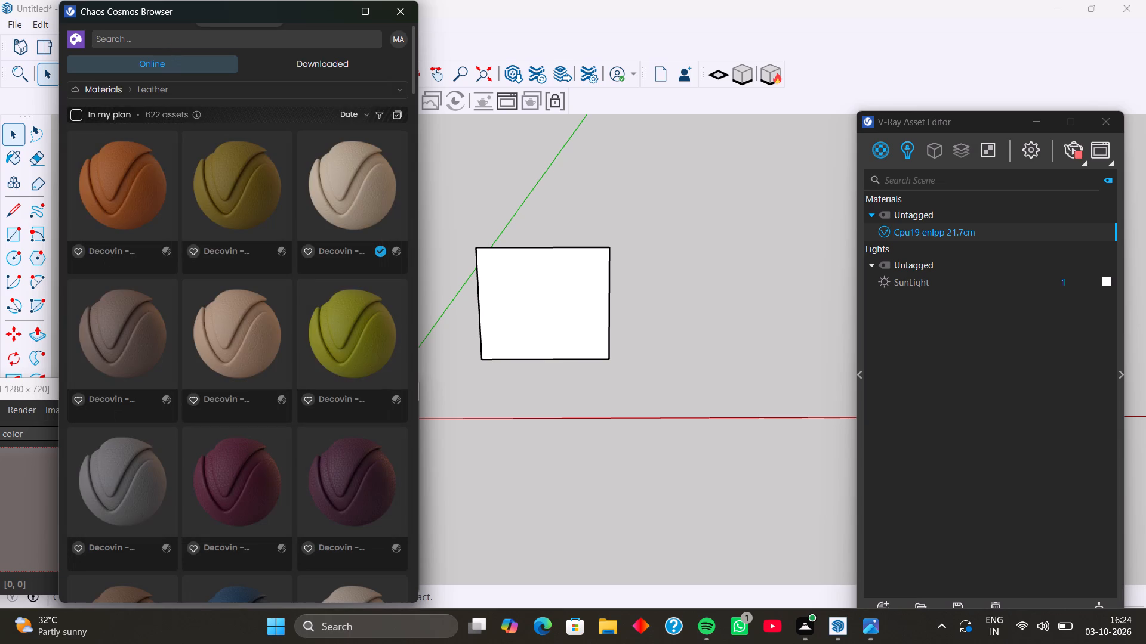
pyautogui.click(110, 89)
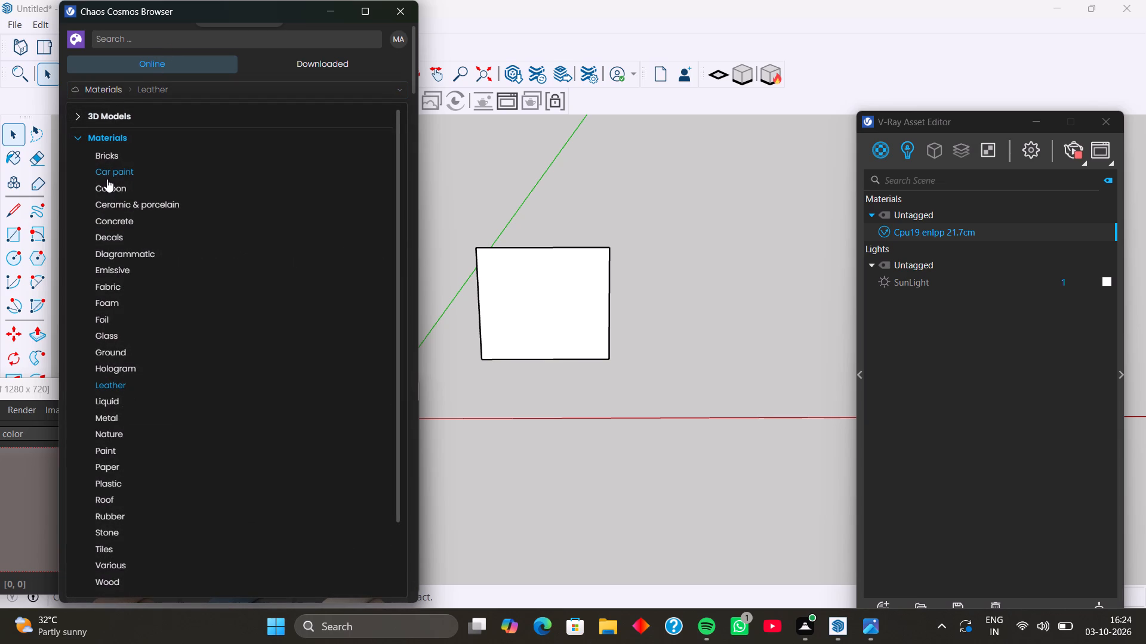
pyautogui.scroll(-6, 107, 179)
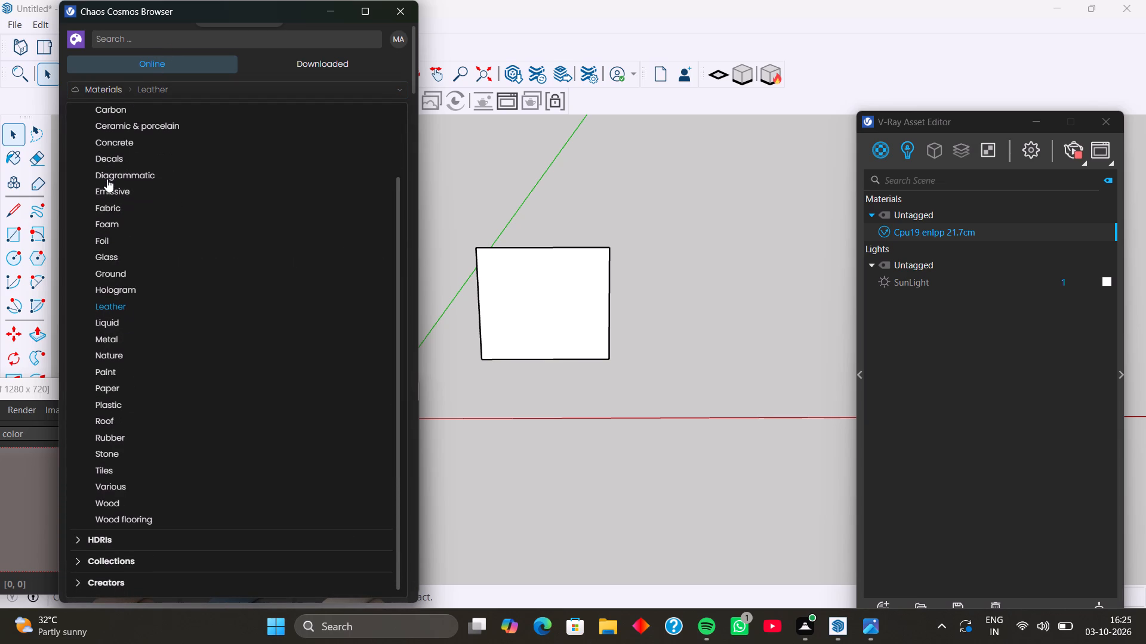
pyautogui.scroll(-5, 107, 179)
pyautogui.scroll(10, 107, 179)
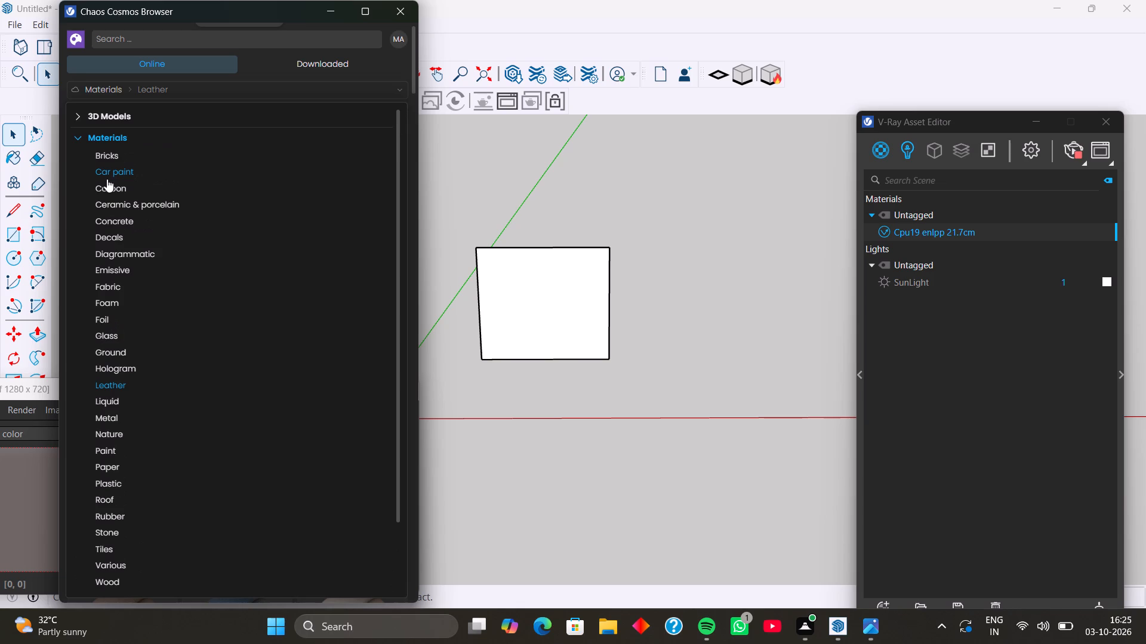
pyautogui.scroll(5, 107, 179)
pyautogui.click(285, 57)
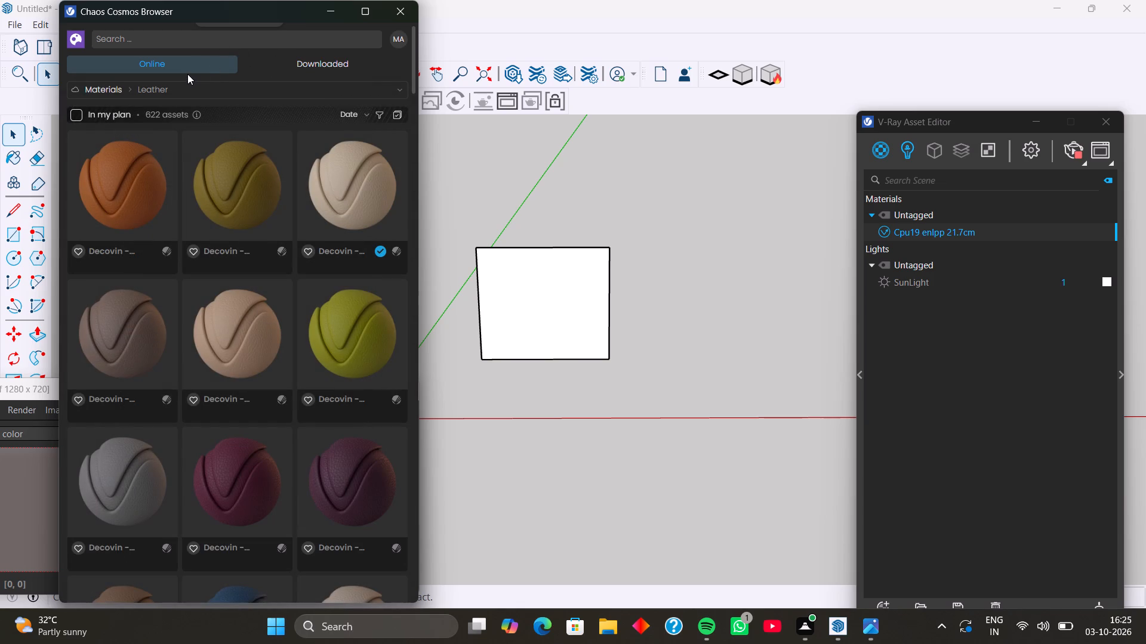
pyautogui.scroll(-3, 191, 87)
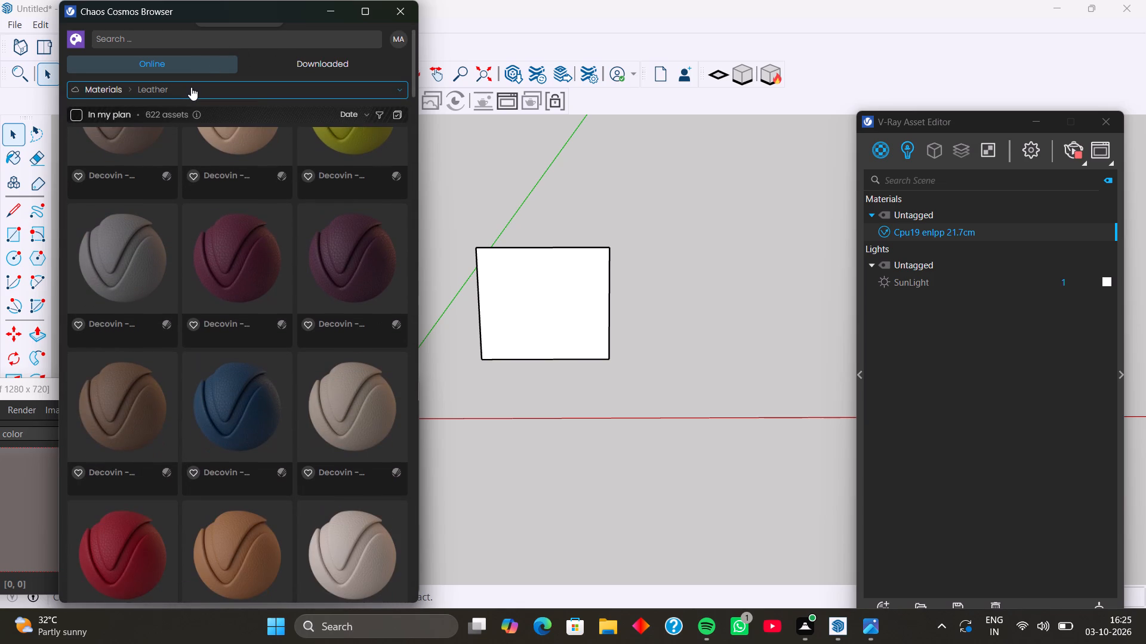
pyautogui.scroll(5, 191, 87)
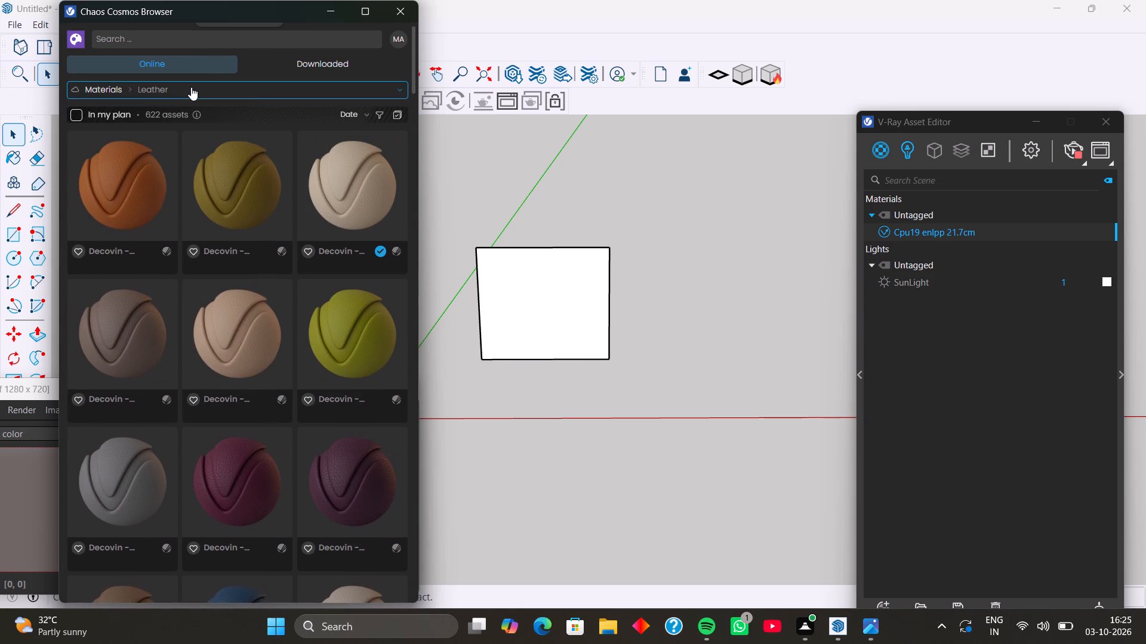
pyautogui.scroll(5, 191, 87)
pyautogui.click(72, 42)
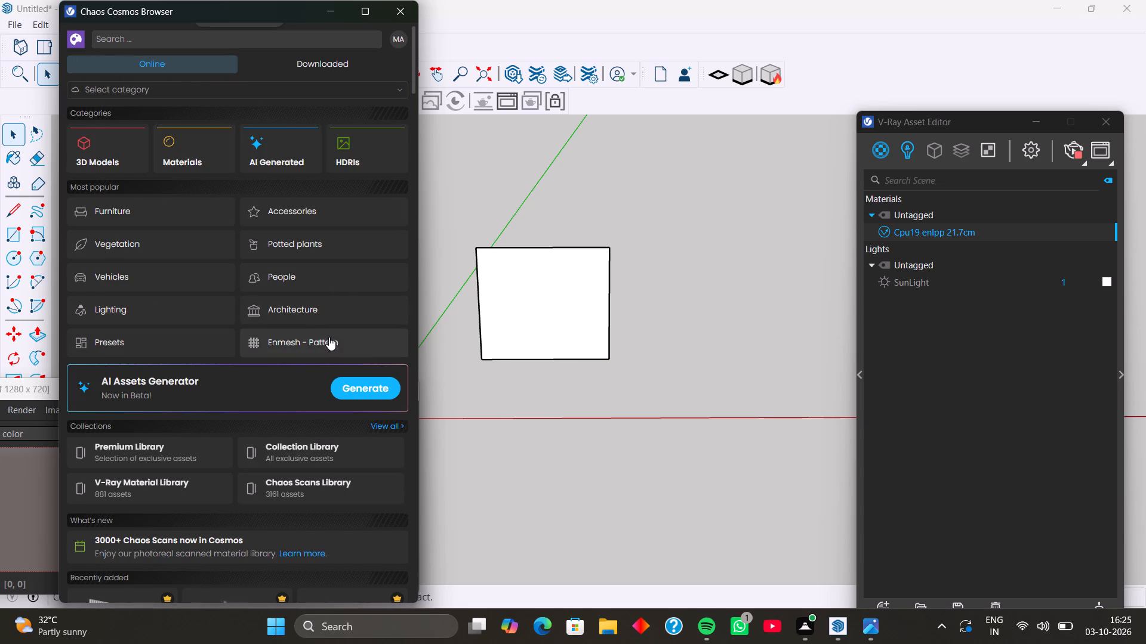
pyautogui.click(326, 340)
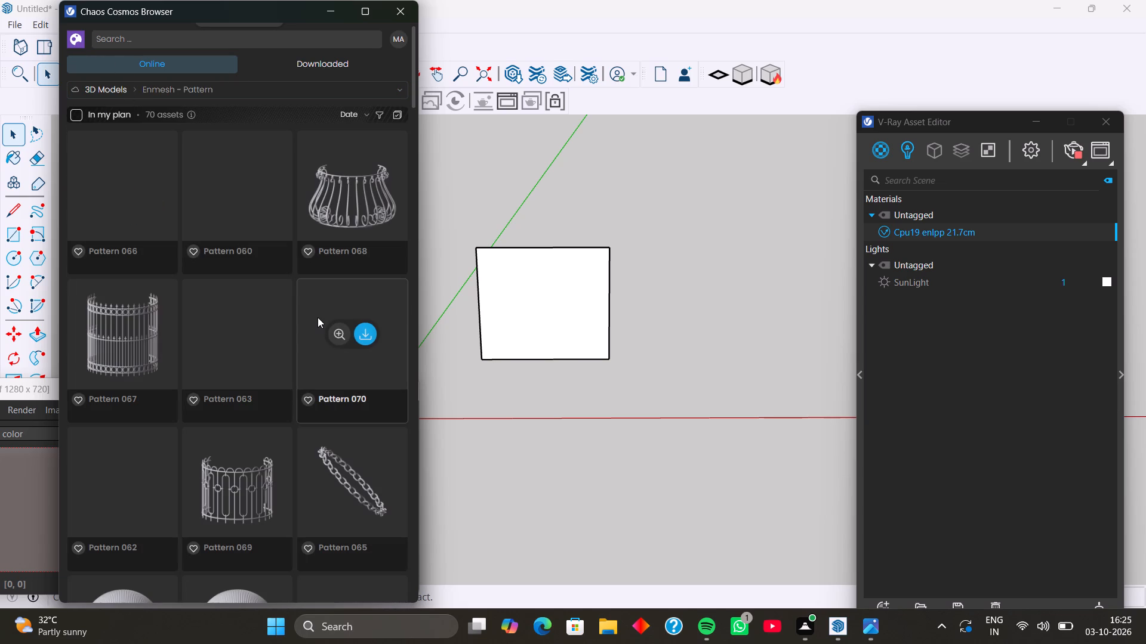
# Find Pattern 028 among the Enmesh patterns, download it and import it into the scene.
pyautogui.scroll(-2, 199, 240)
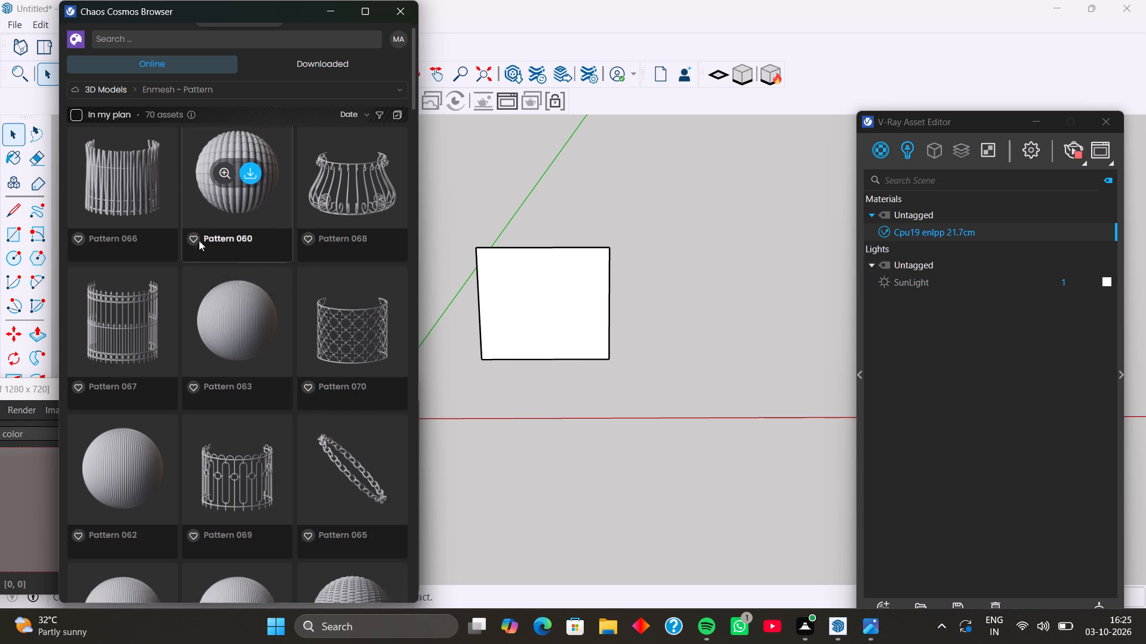
pyautogui.scroll(-5, 199, 240)
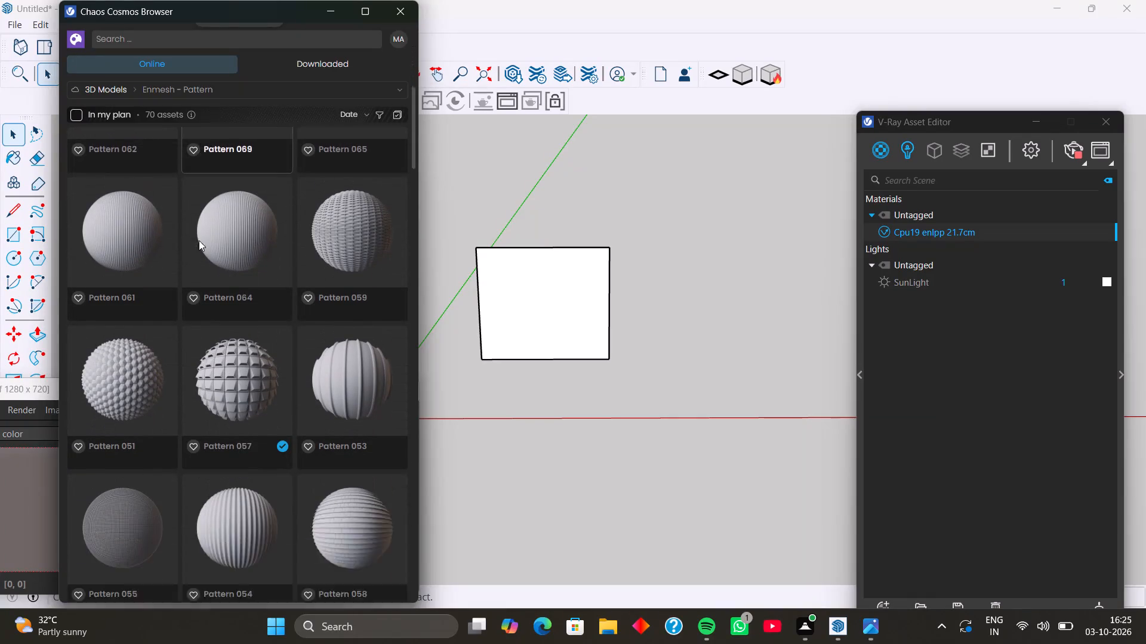
pyautogui.scroll(-5, 199, 240)
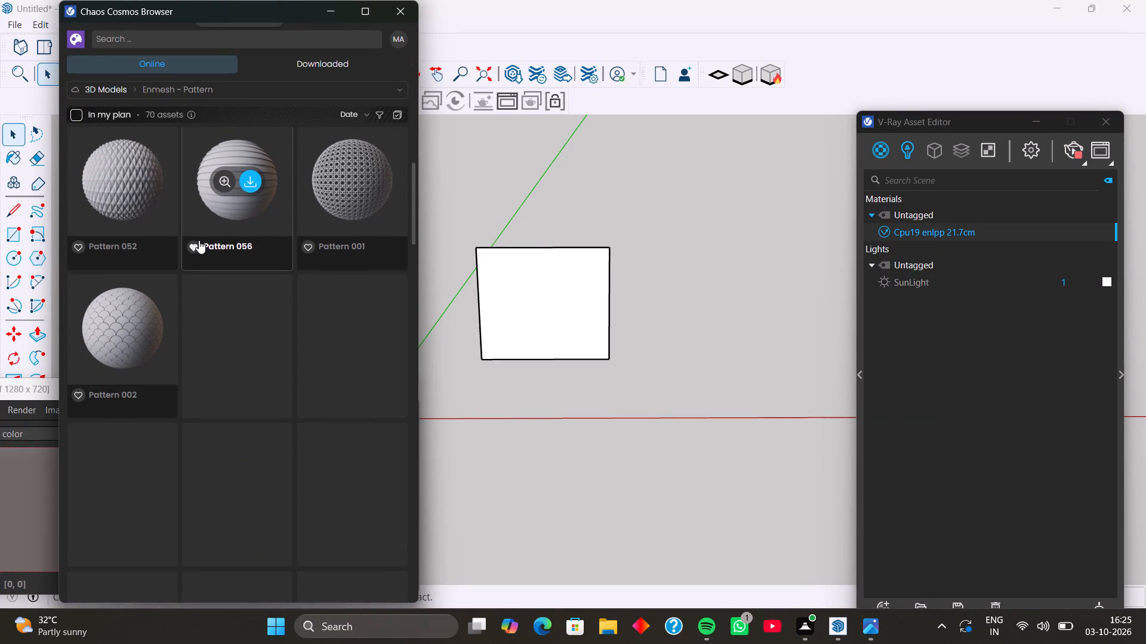
pyautogui.scroll(-6, 199, 240)
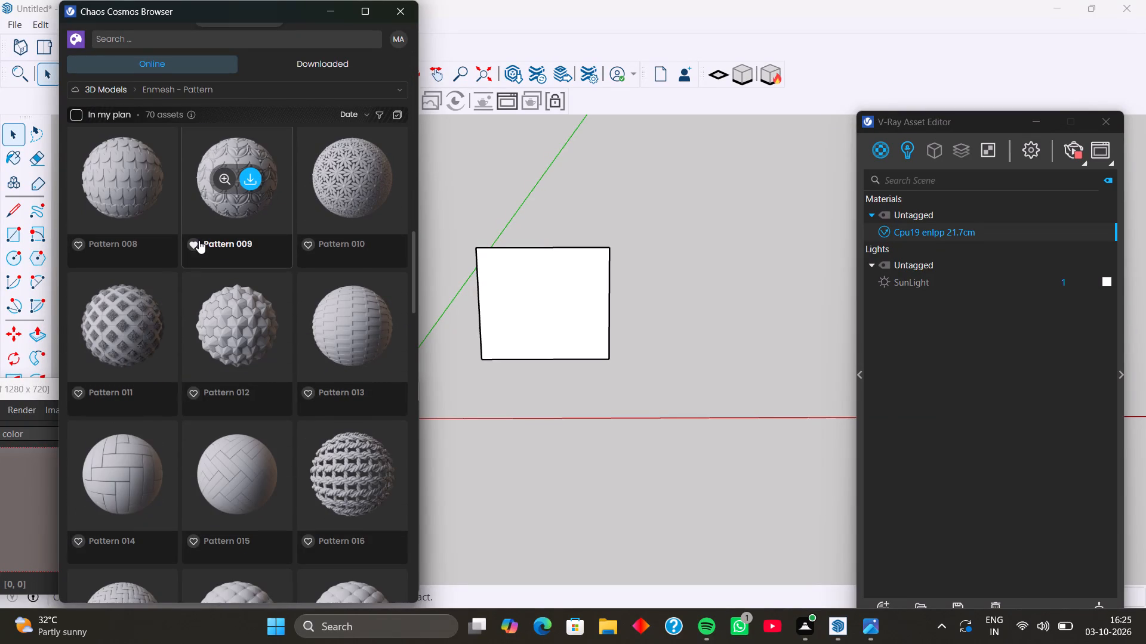
pyautogui.scroll(-4, 199, 240)
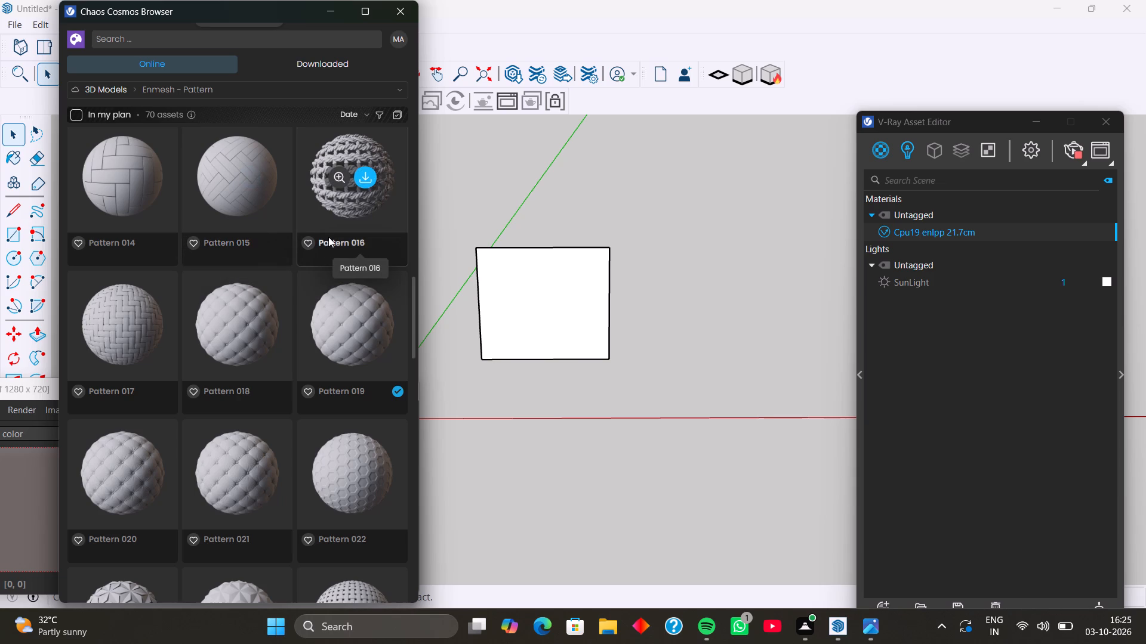
pyautogui.scroll(-2, 264, 278)
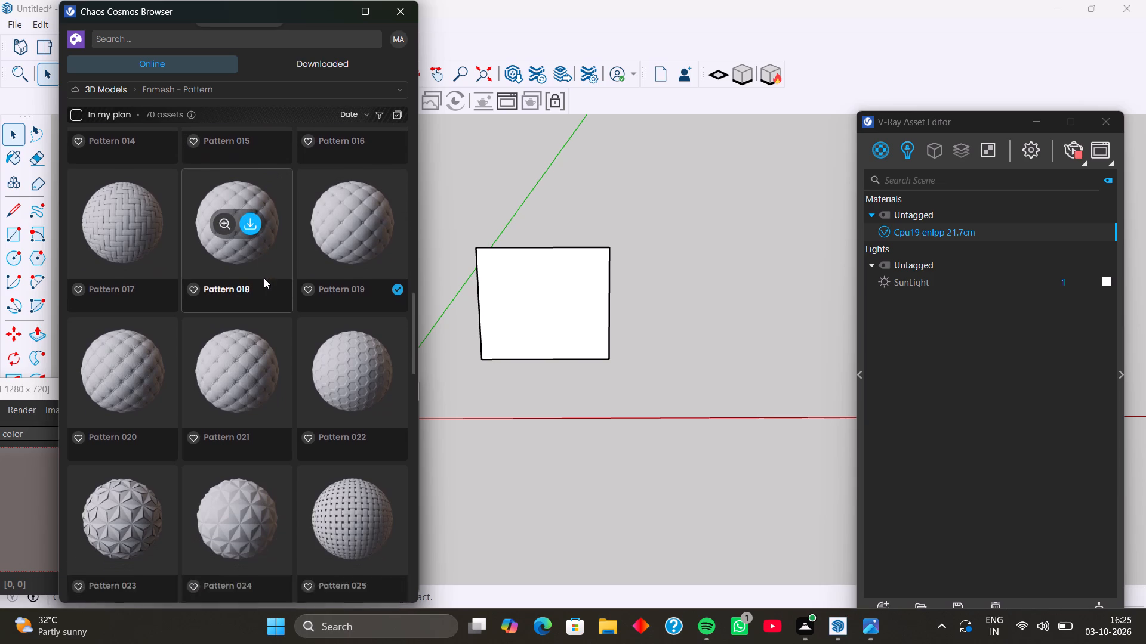
pyautogui.scroll(-6, 264, 278)
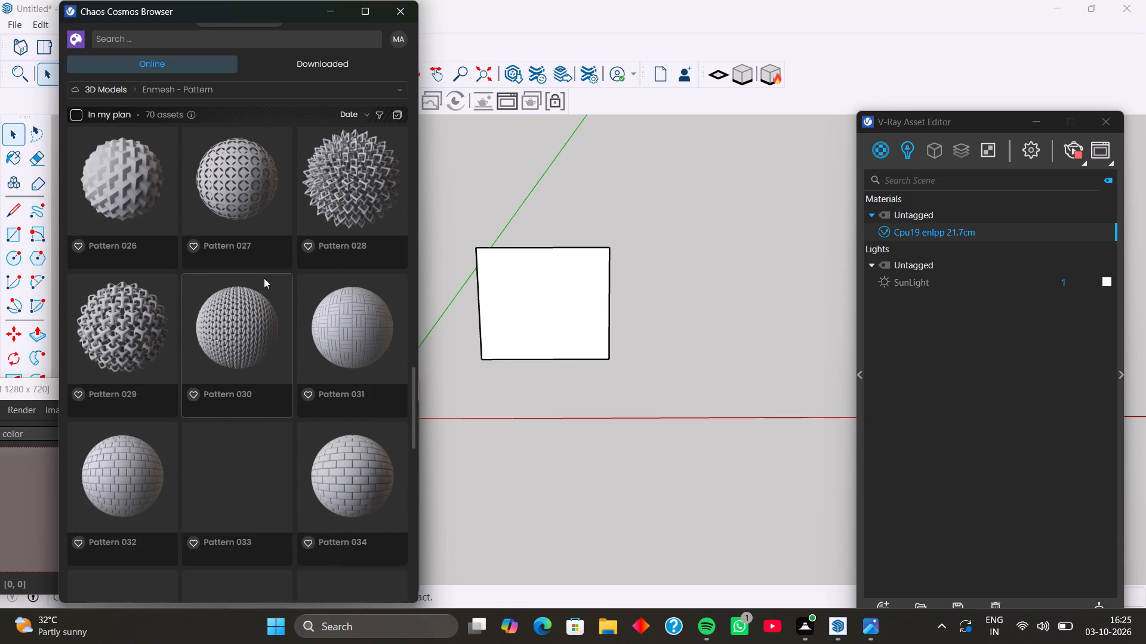
pyautogui.scroll(-1, 264, 278)
pyautogui.scroll(2, 264, 278)
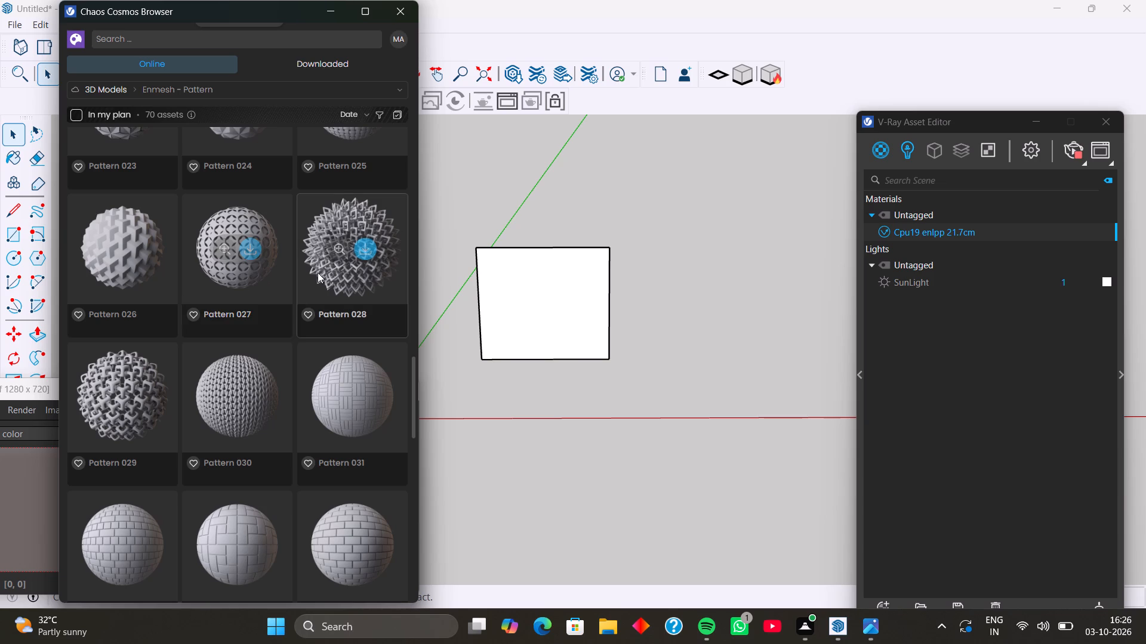
pyautogui.click(368, 244)
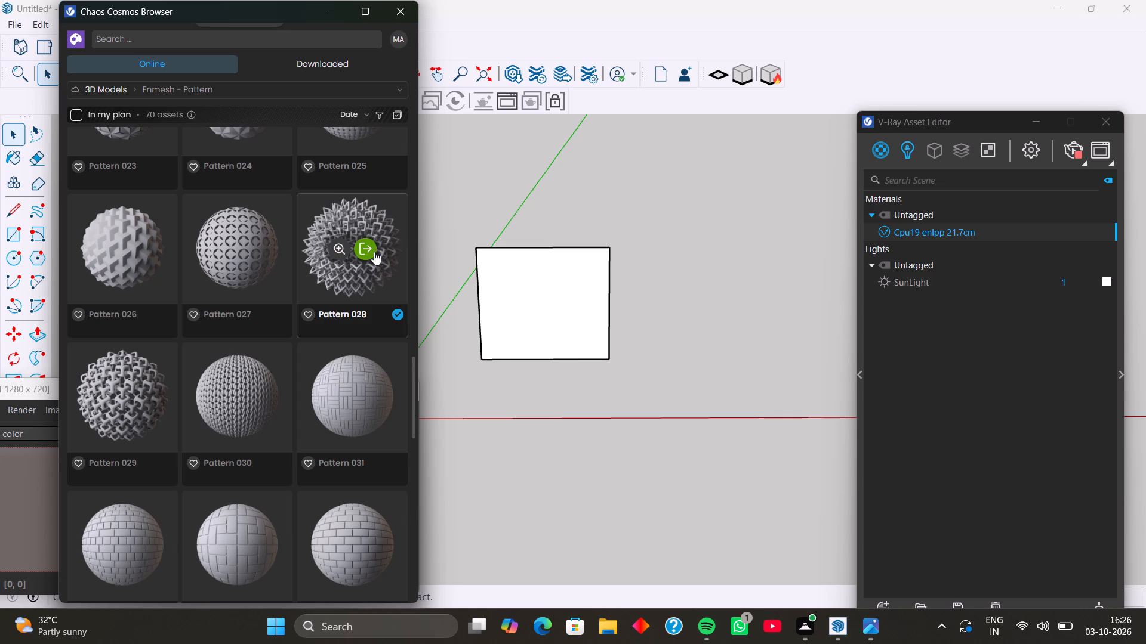
pyautogui.click(368, 247)
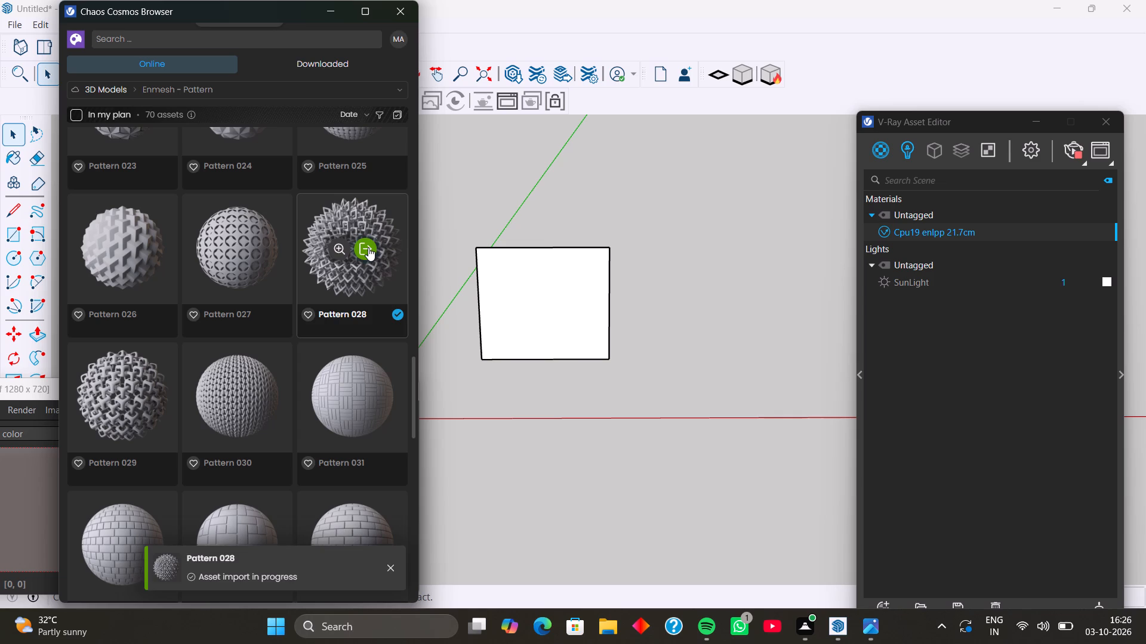
pyautogui.scroll(-1, 800, 271)
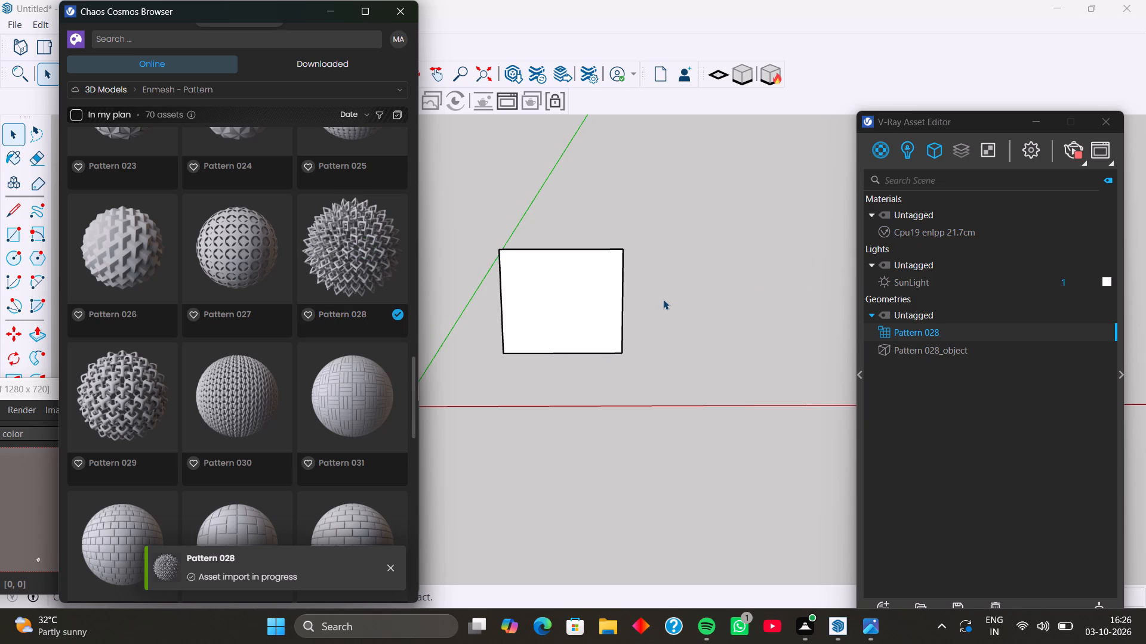
# Examine the scene's geometries and materials by category in the V-Ray Asset Editor.
pyautogui.click(935, 145)
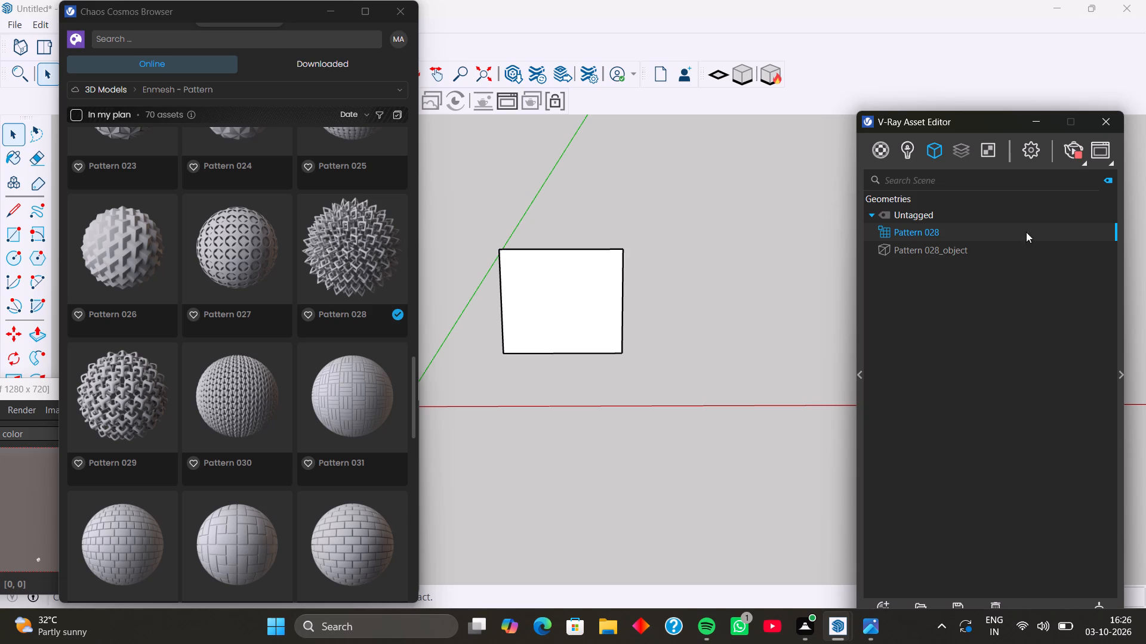
pyautogui.click(876, 151)
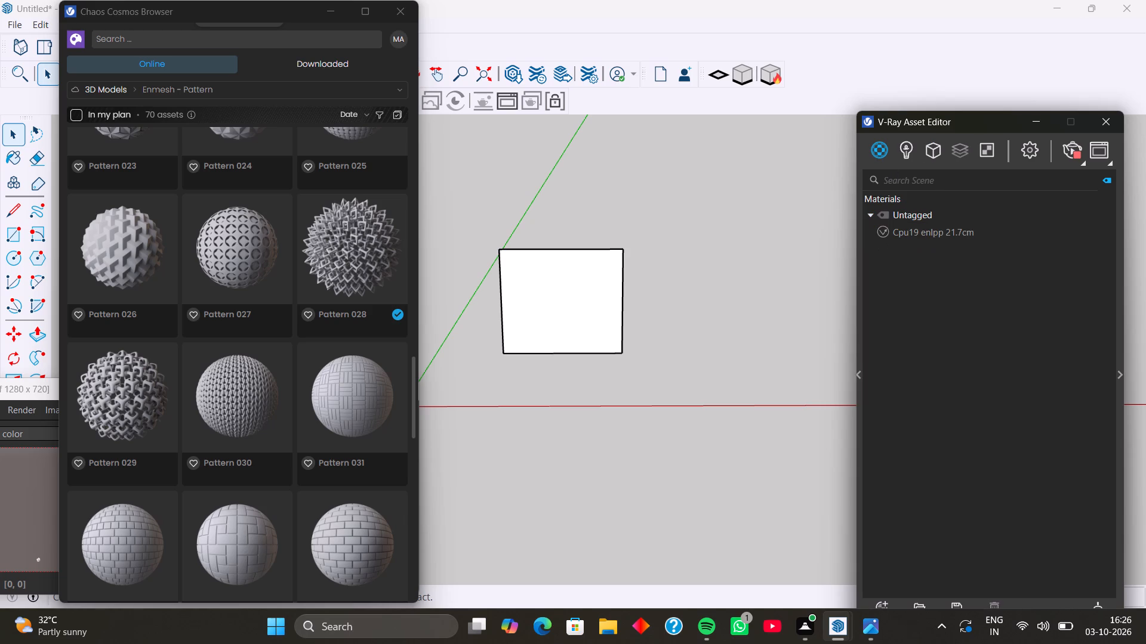
pyautogui.scroll(5, 904, 216)
pyautogui.scroll(-1, 840, 242)
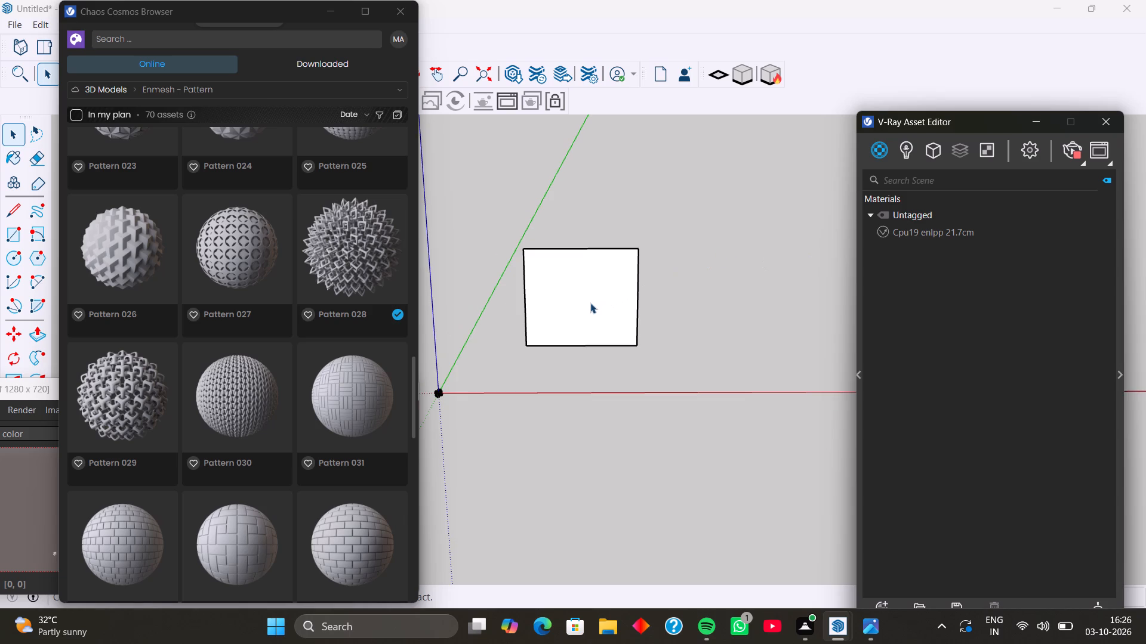
pyautogui.click(774, 289)
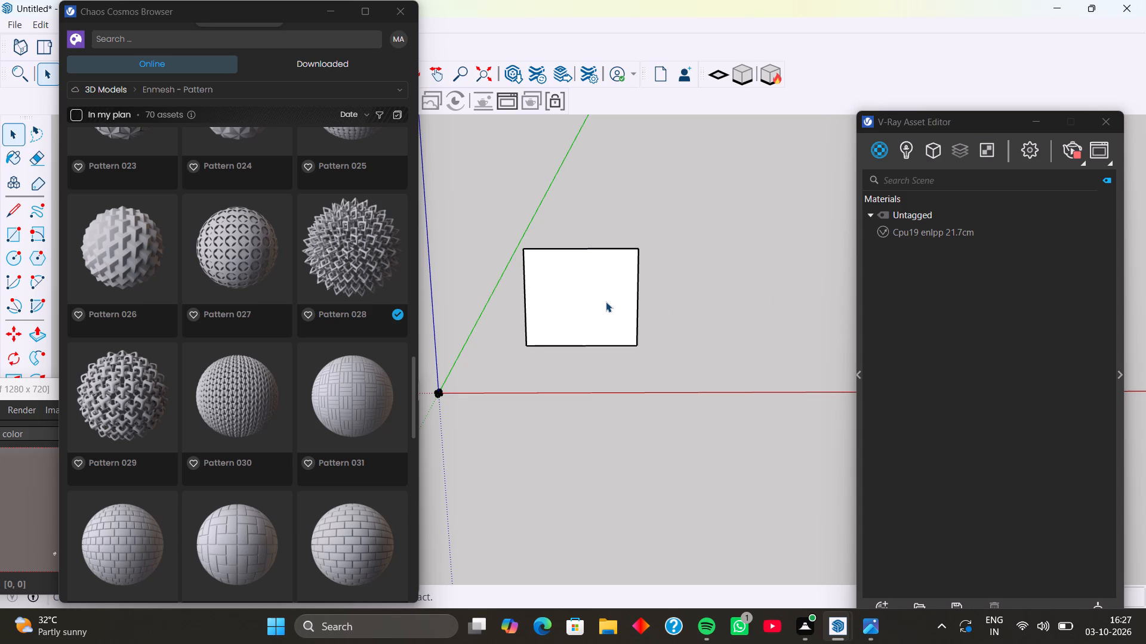
pyautogui.click(878, 136)
pyautogui.tripleClick(877, 157)
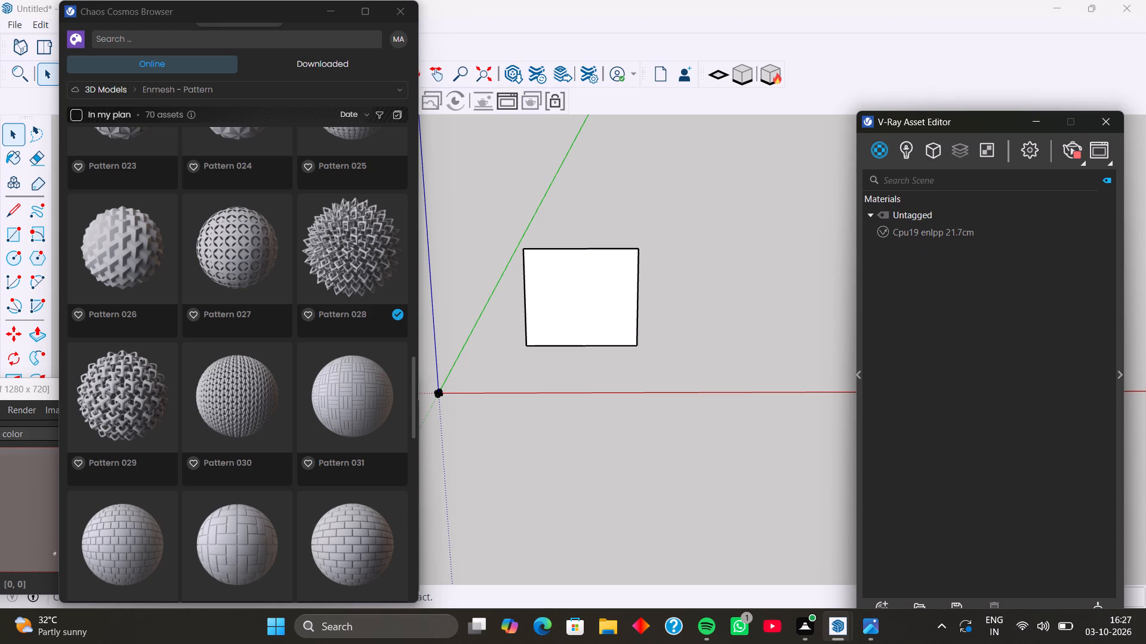
pyautogui.click(929, 142)
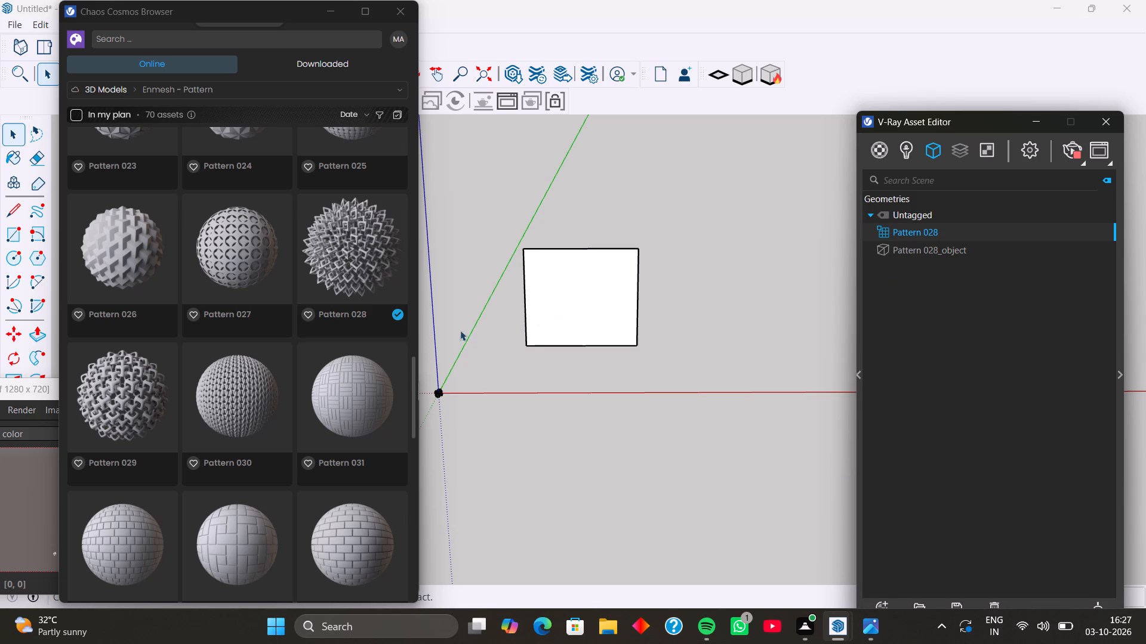
# Stop interactive rendering, apply V-Ray's fitted cubic texture projection to the panel, and briefly run the interactive render again.
pyautogui.click(606, 330)
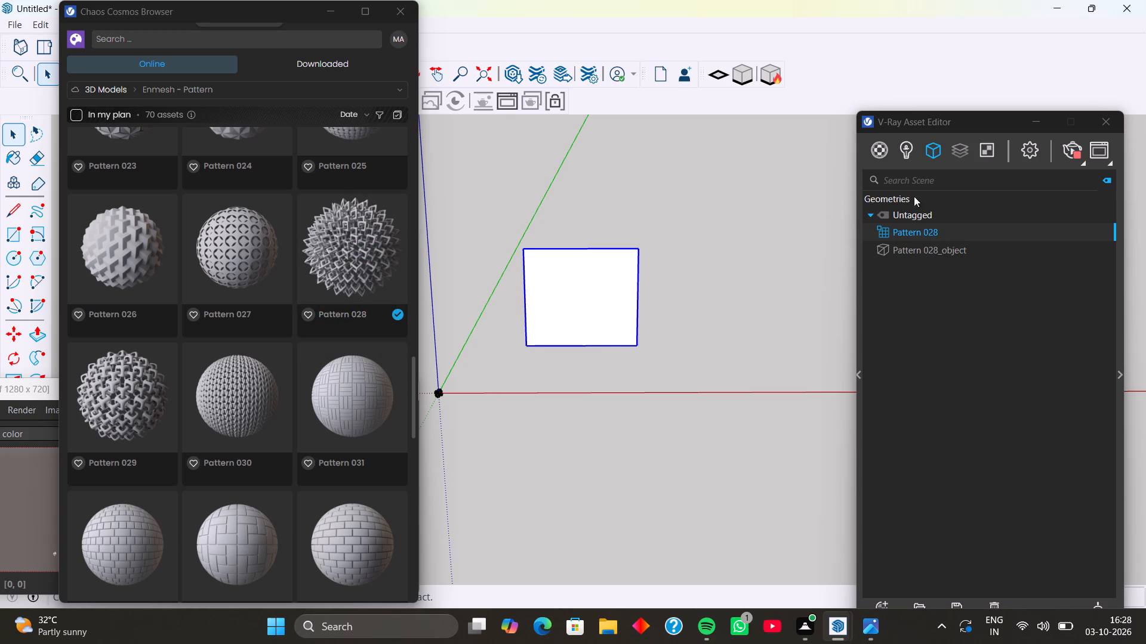
pyautogui.click(1076, 147)
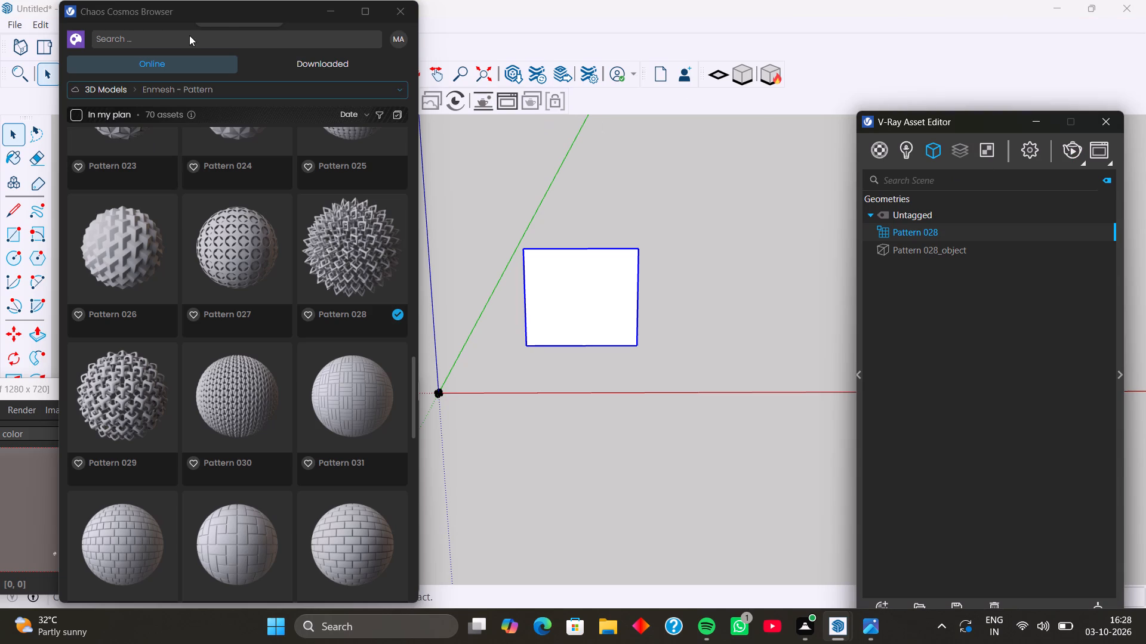
pyautogui.moveTo(217, 9); pyautogui.dragTo(117, 252)
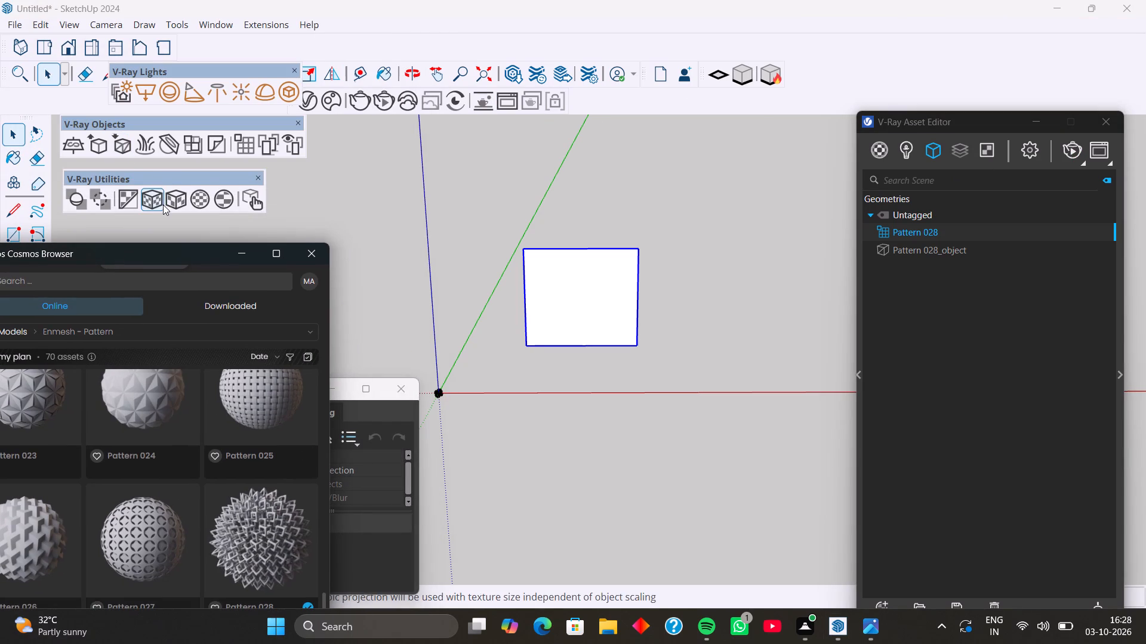
pyautogui.click(170, 203)
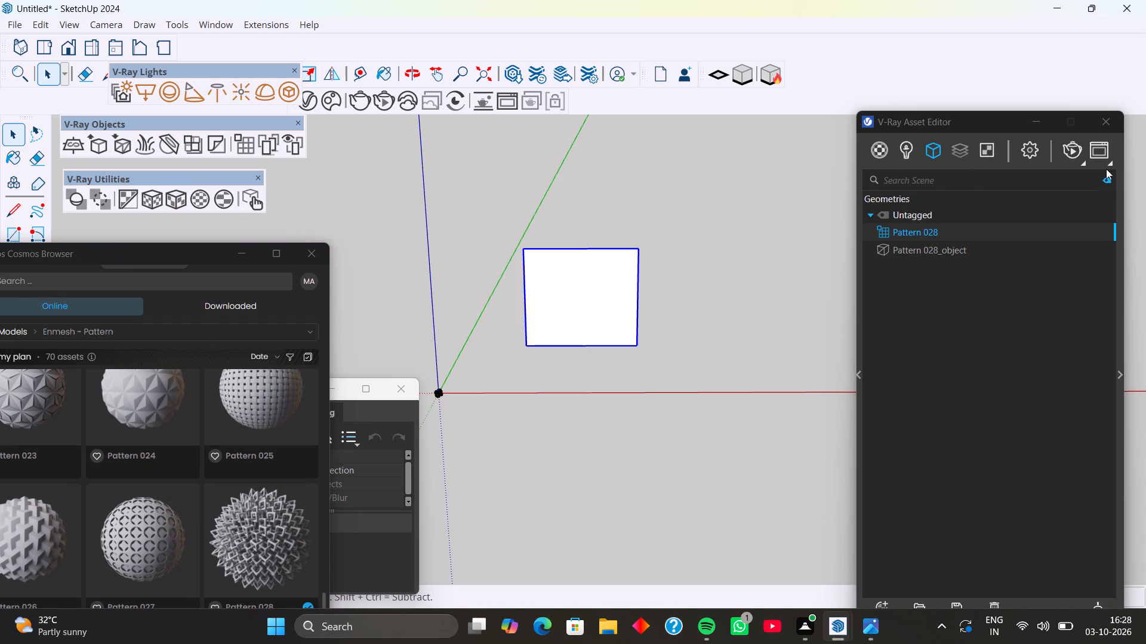
pyautogui.click(1072, 154)
pyautogui.click(1072, 153)
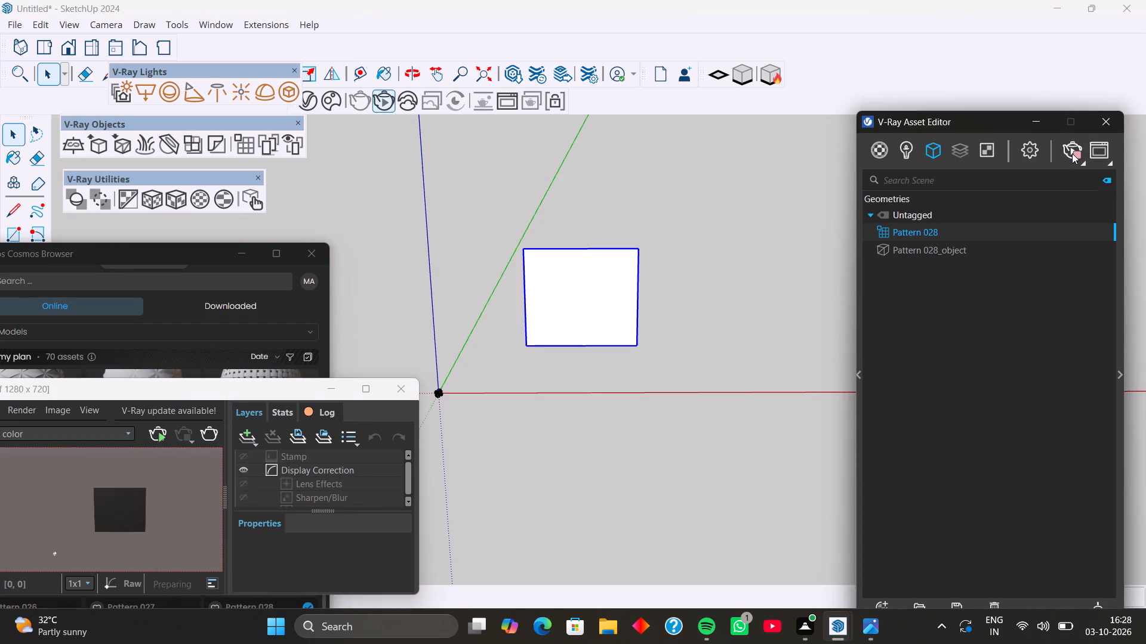
# Move the Chaos Cosmos browser up and close it.
pyautogui.moveTo(147, 259); pyautogui.dragTo(153, 236)
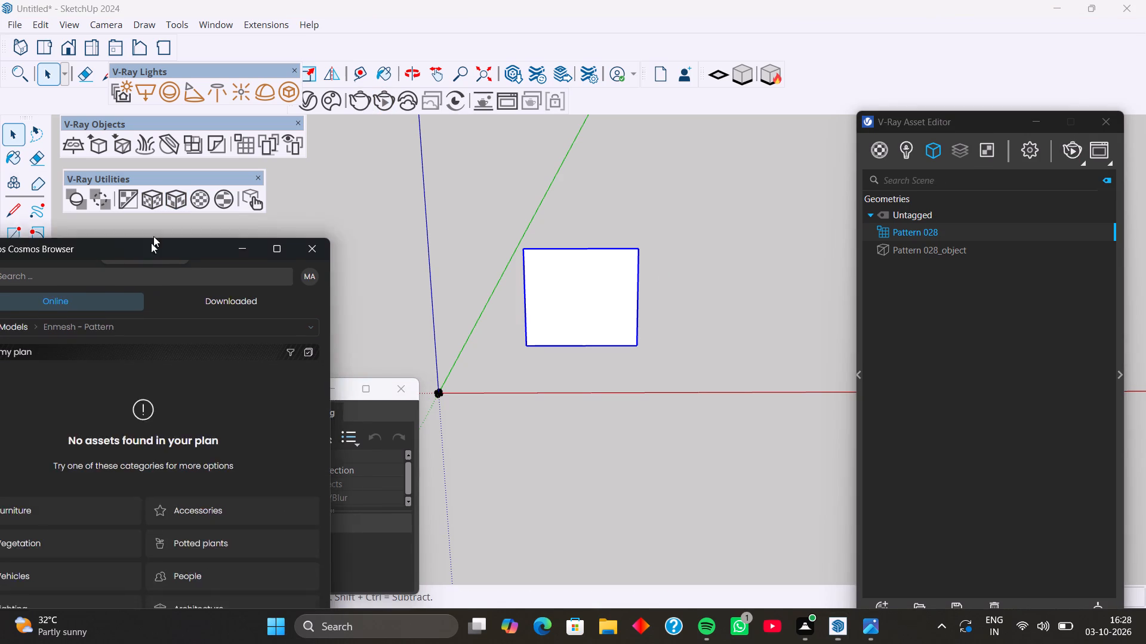
pyautogui.moveTo(153, 236); pyautogui.dragTo(183, 151)
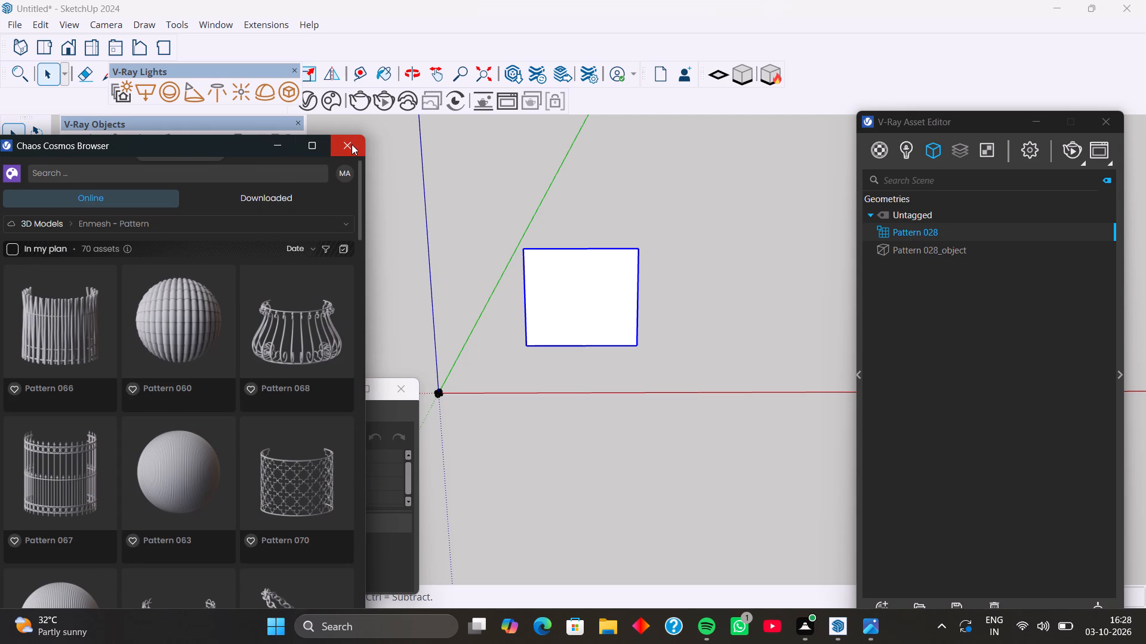
pyautogui.click(351, 145)
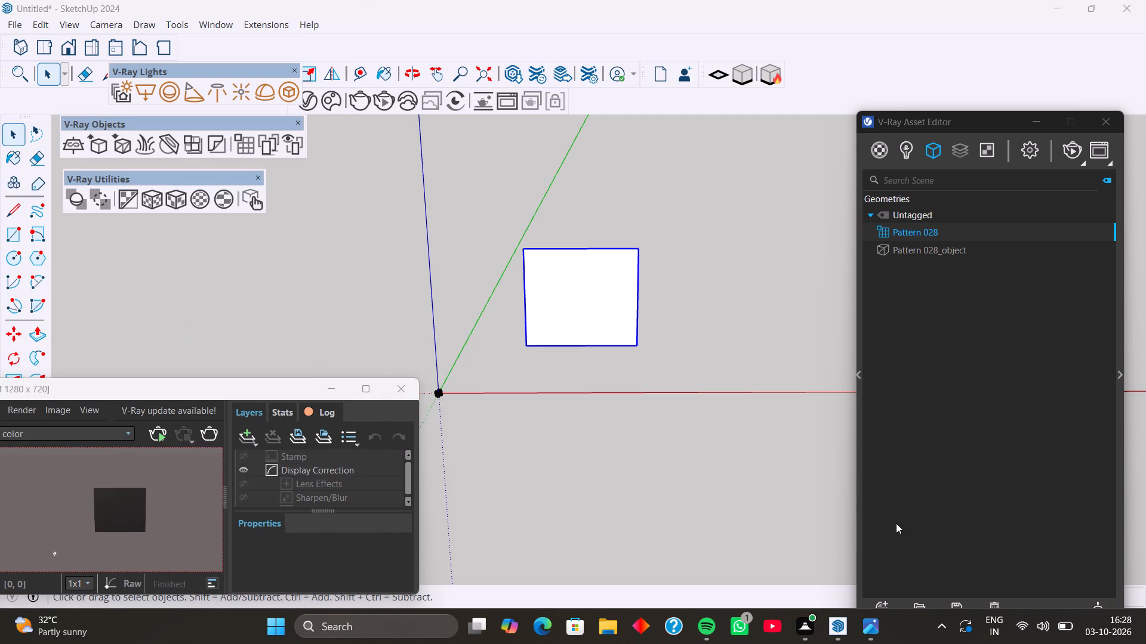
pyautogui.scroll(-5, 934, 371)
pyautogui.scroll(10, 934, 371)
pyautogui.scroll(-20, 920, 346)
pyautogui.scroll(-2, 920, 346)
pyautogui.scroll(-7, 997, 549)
# Expand the Asset Editor to show Pattern 028's settings and move the window further into view.
pyautogui.click(1121, 389)
pyautogui.moveTo(1047, 120); pyautogui.dragTo(967, 106)
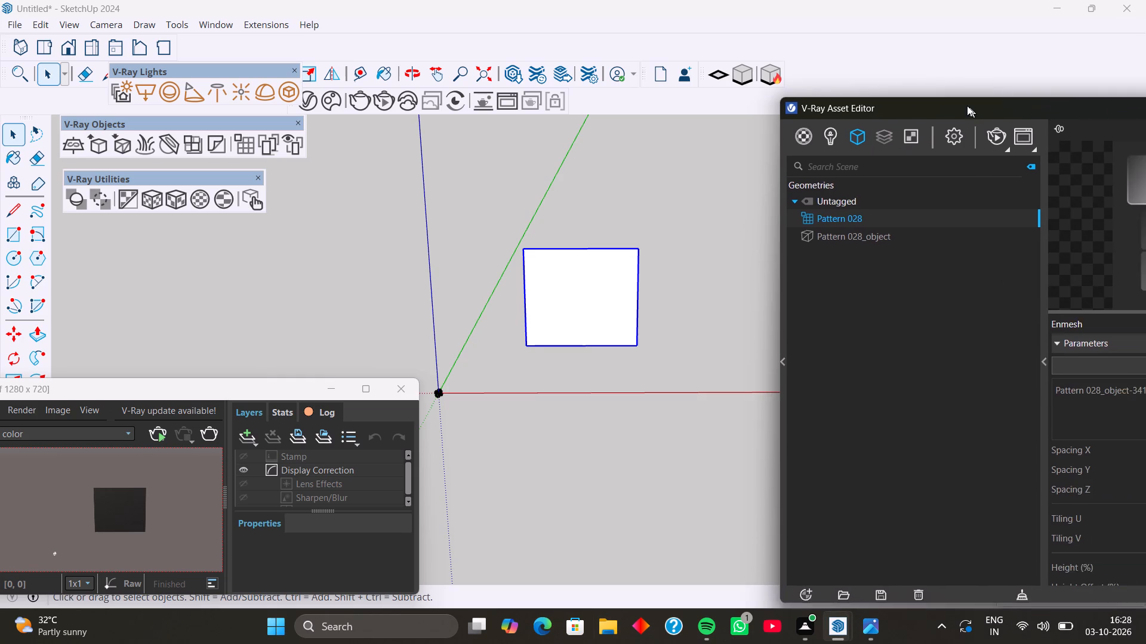
pyautogui.moveTo(967, 106); pyautogui.dragTo(796, 69)
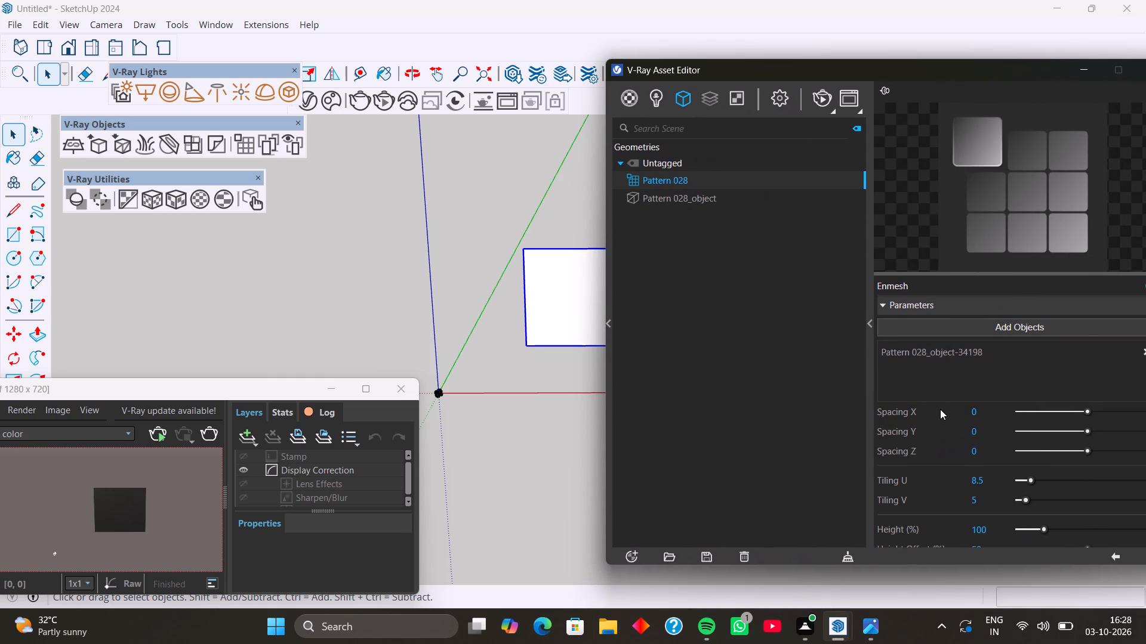
# Examine the Enmesh parameters and options of Pattern 028 and the proxy mesh settings of Pattern 028_object.
pyautogui.scroll(-8, 940, 409)
pyautogui.click(931, 534)
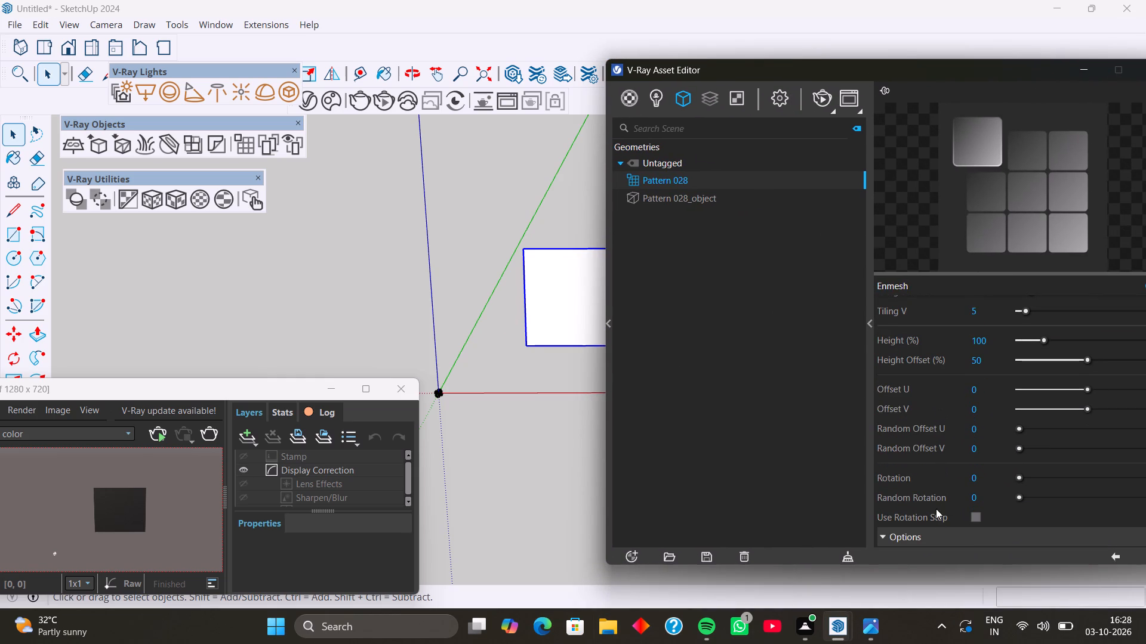
pyautogui.scroll(-7, 938, 494)
pyautogui.click(717, 200)
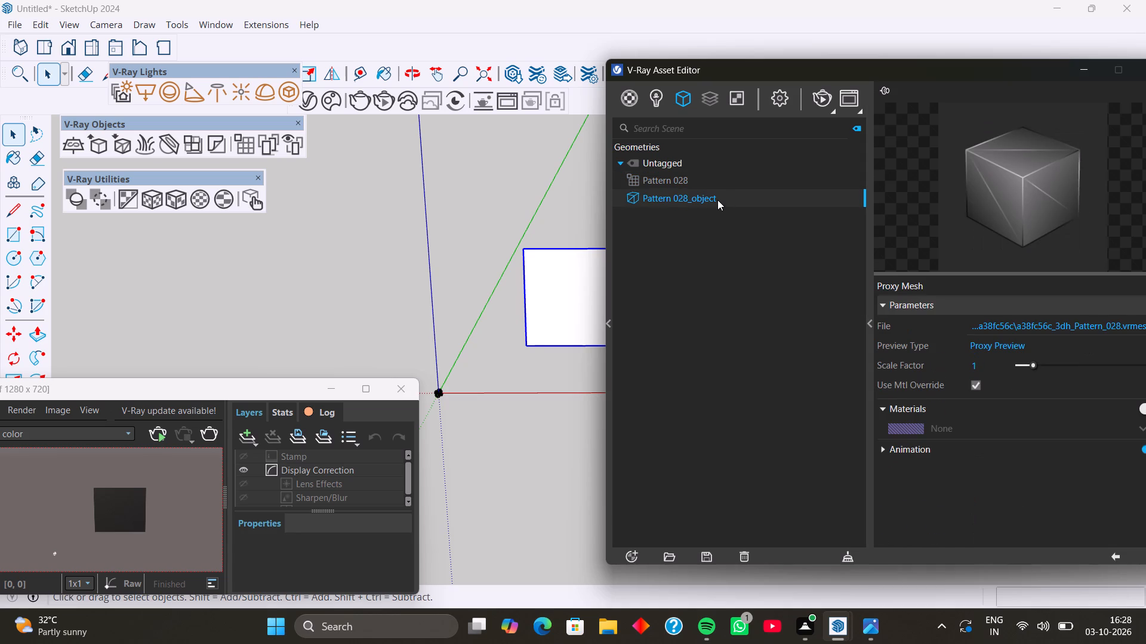
pyautogui.scroll(-6, 938, 422)
pyautogui.scroll(5, 938, 422)
pyautogui.click(701, 184)
pyautogui.scroll(-6, 994, 468)
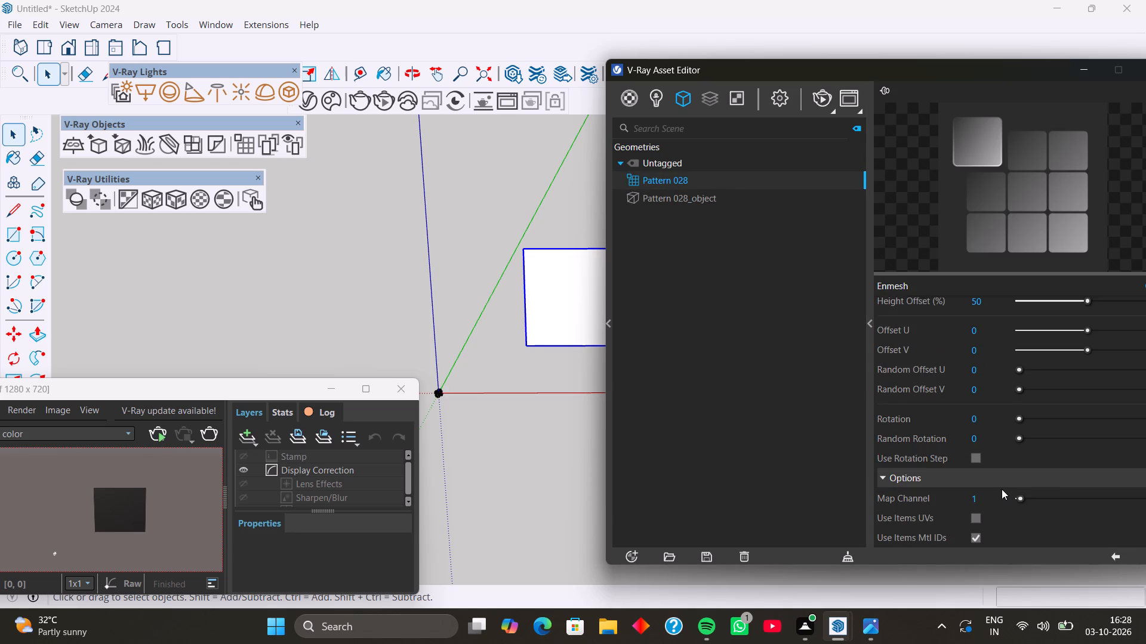
pyautogui.scroll(6, 1002, 489)
pyautogui.scroll(-5, 925, 410)
pyautogui.click(1116, 553)
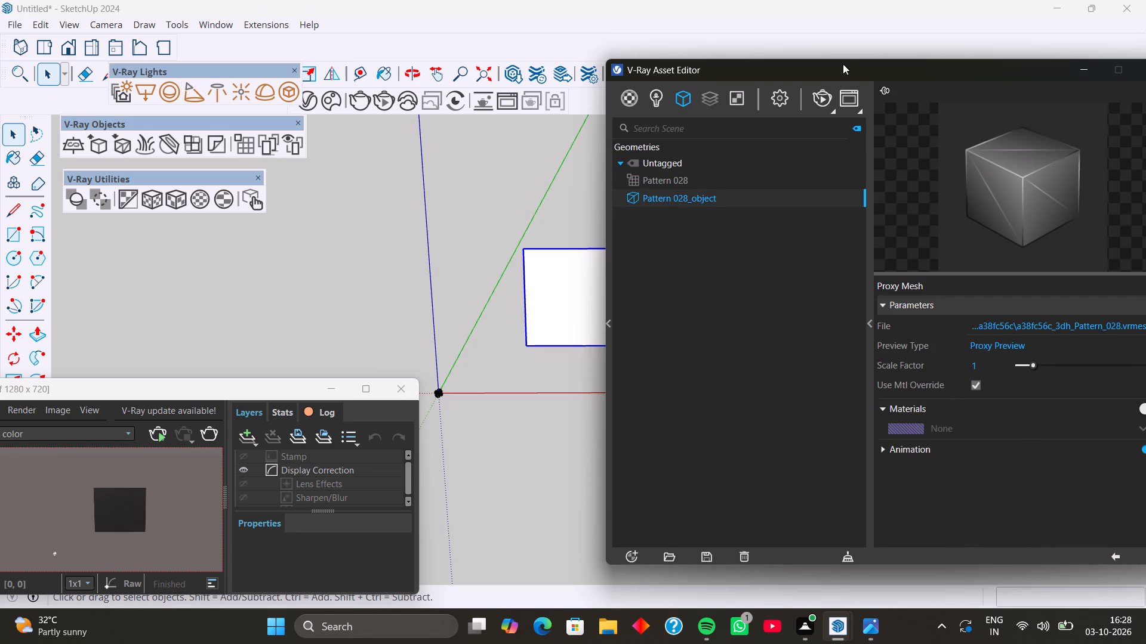
# Move the Asset Editor so its settings are fully in view, and return to the Enmesh parameters of Pattern 028.
pyautogui.moveTo(843, 63); pyautogui.dragTo(817, 57)
pyautogui.moveTo(830, 66); pyautogui.dragTo(745, 38)
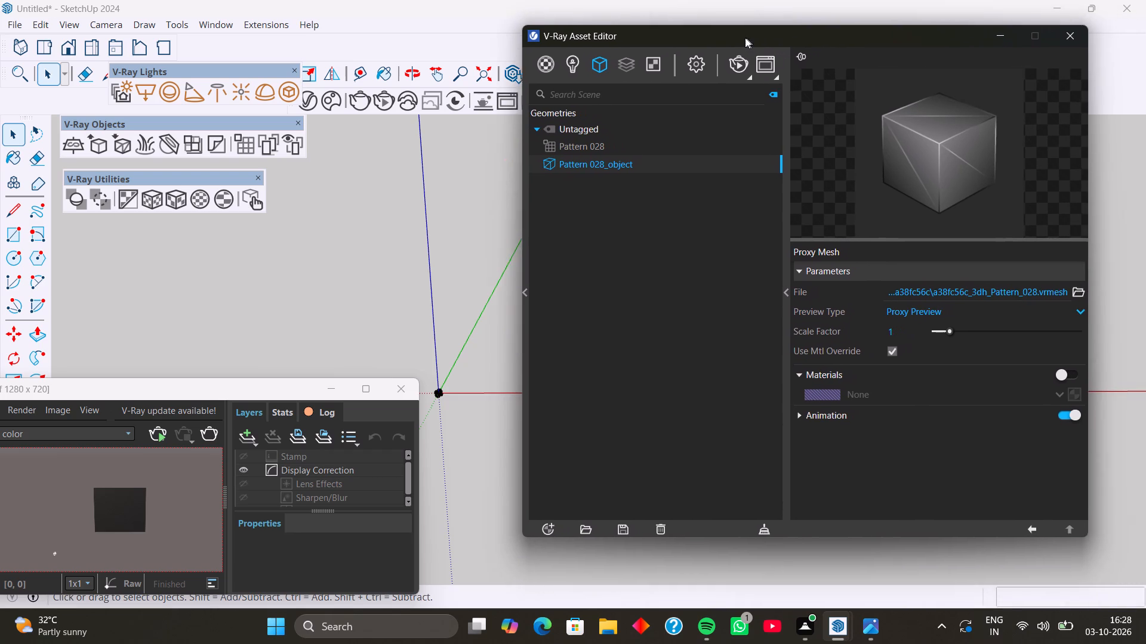
pyautogui.moveTo(745, 38); pyautogui.dragTo(712, 55)
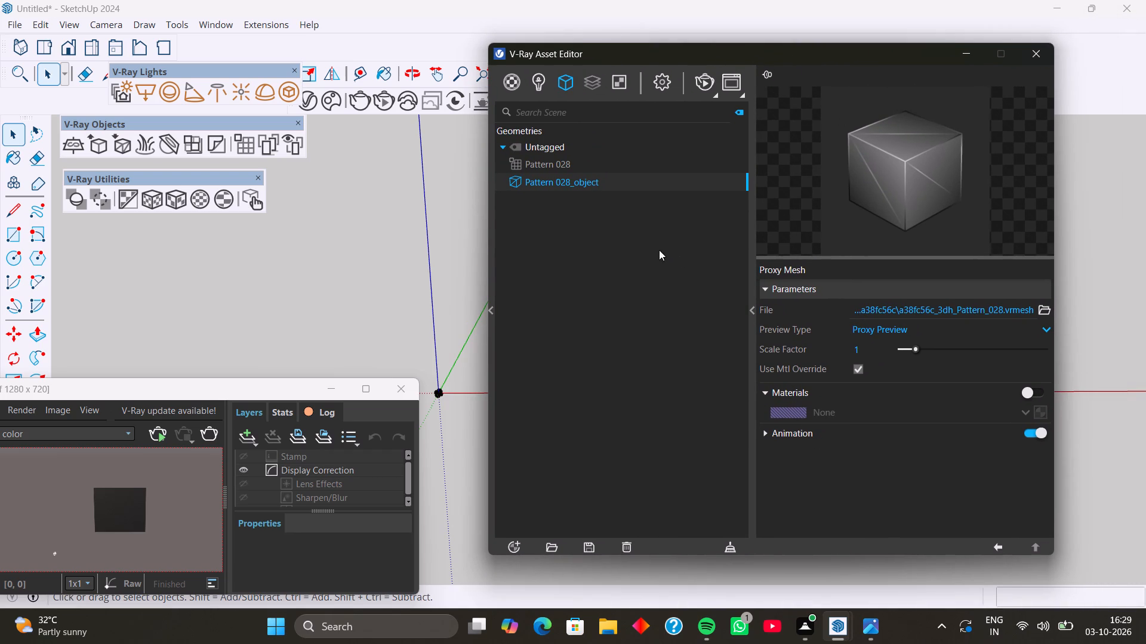
pyautogui.click(998, 546)
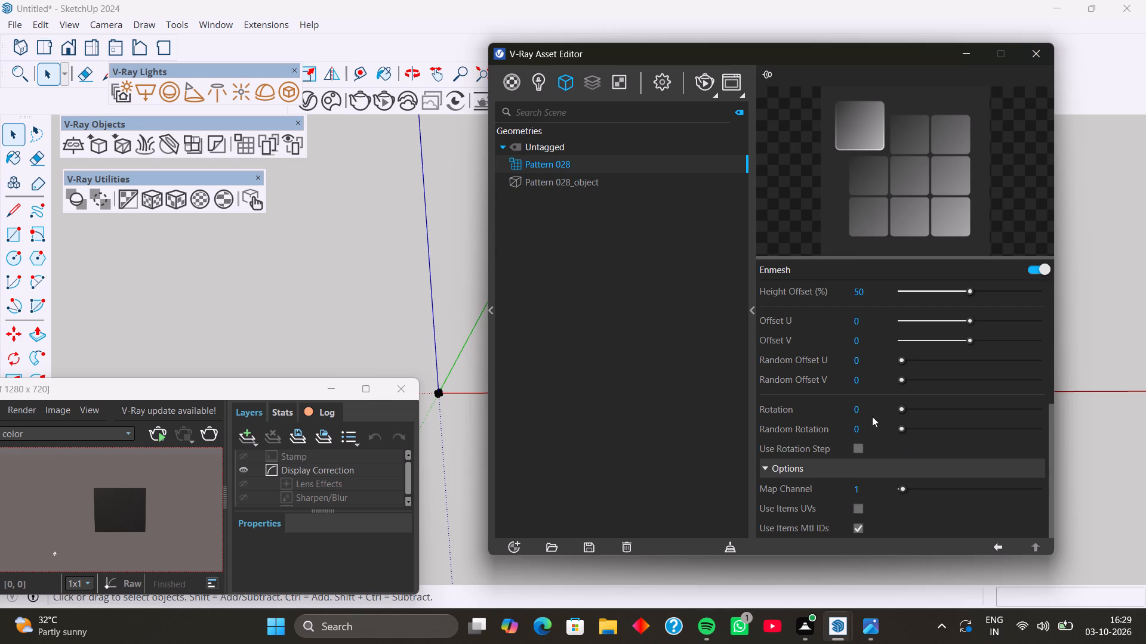
pyautogui.scroll(-4, 829, 416)
pyautogui.scroll(11, 840, 419)
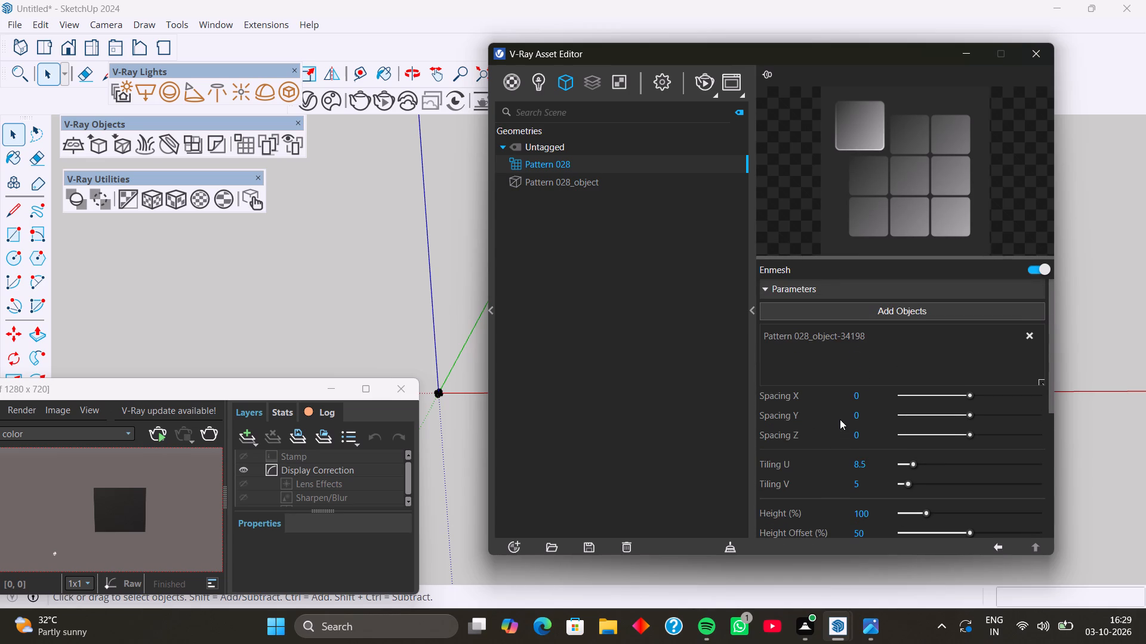
pyautogui.scroll(6, 840, 419)
# Go back to the Chaos Scan leather material's settings and set its viewport display texture to Custom.
pyautogui.click(997, 547)
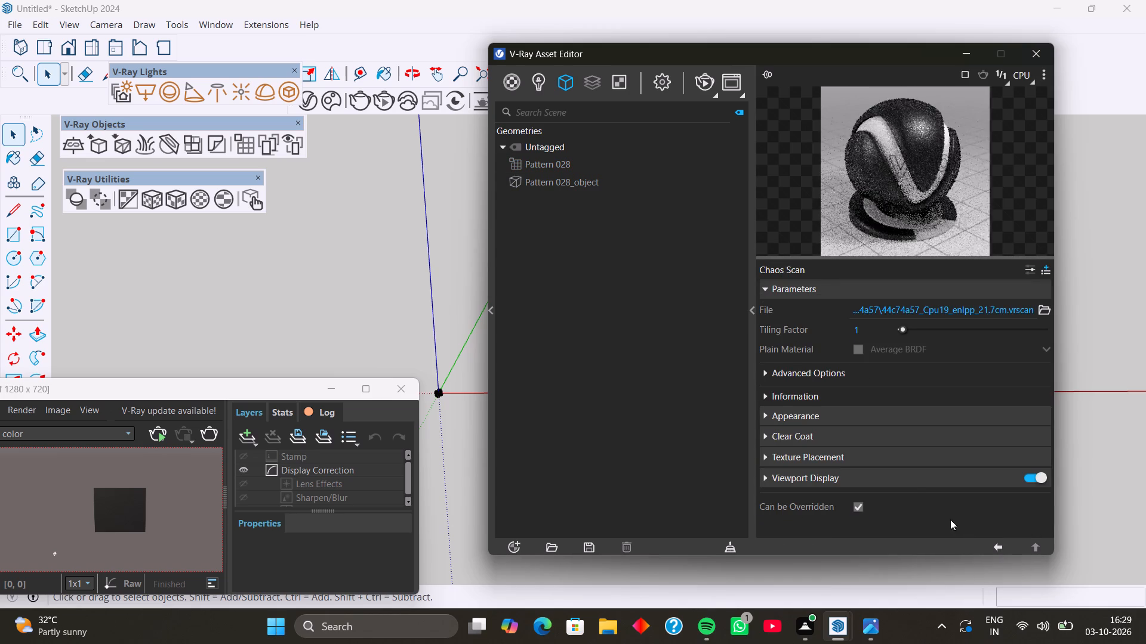
pyautogui.click(909, 480)
pyautogui.scroll(-5, 871, 494)
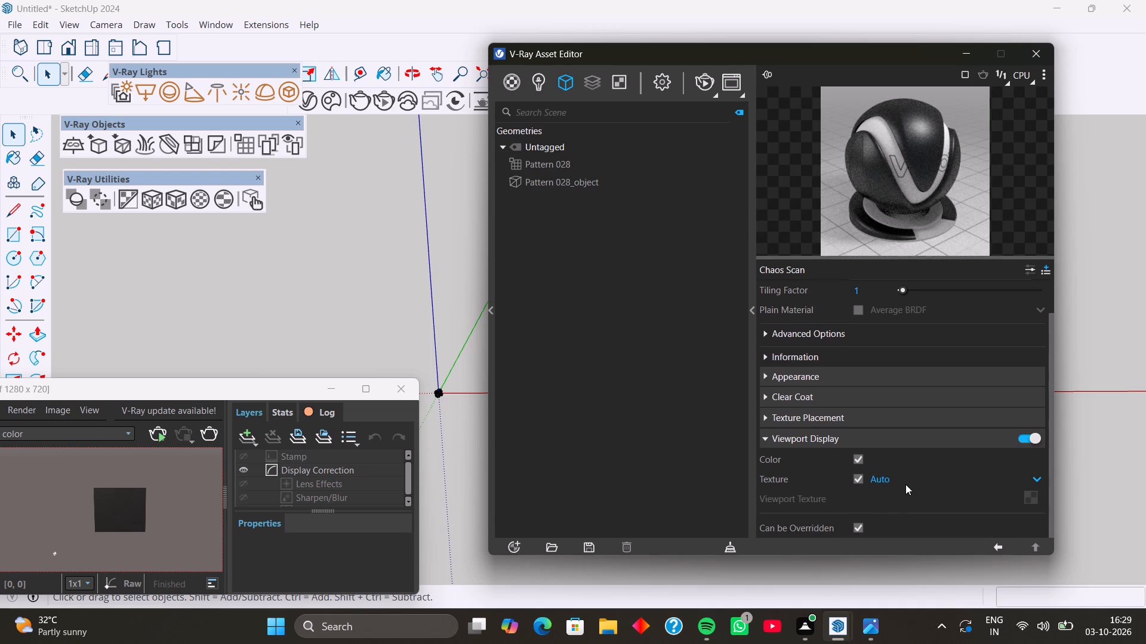
pyautogui.click(908, 482)
pyautogui.click(911, 515)
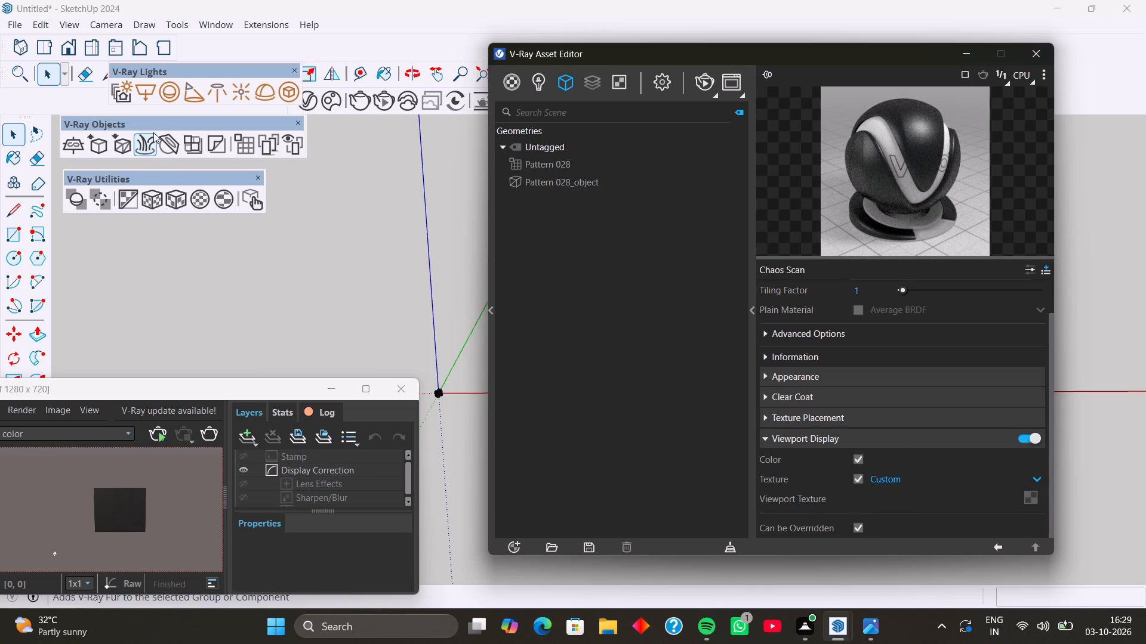
# Reapply the fitted cubic texture projection to the panel and preview it up close with interactive rendering.
pyautogui.click(176, 200)
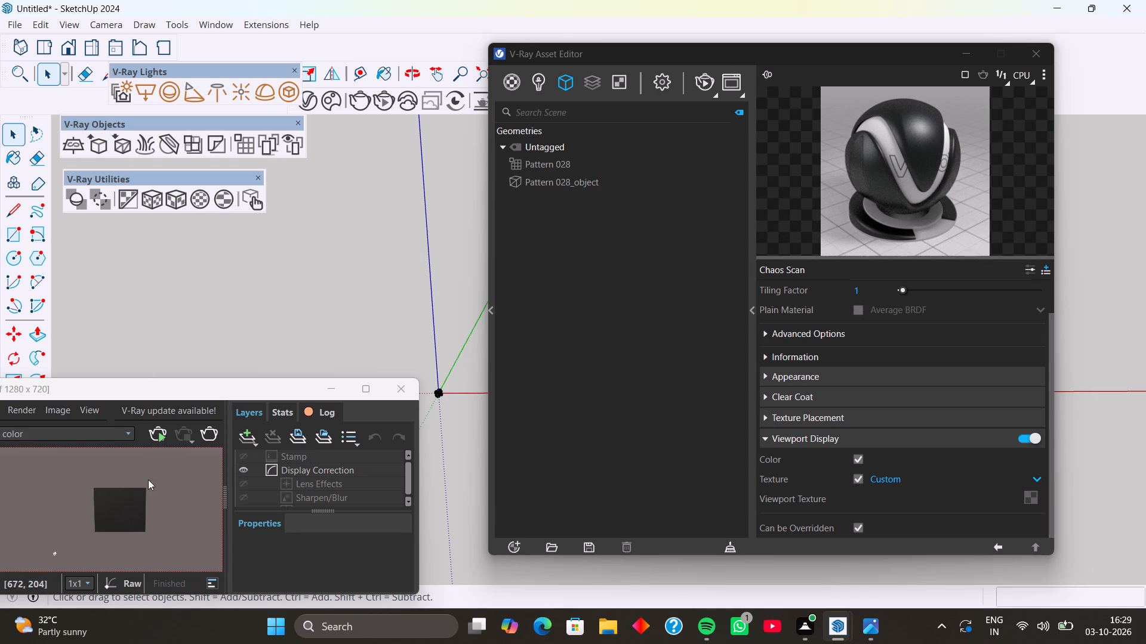
pyautogui.click(708, 84)
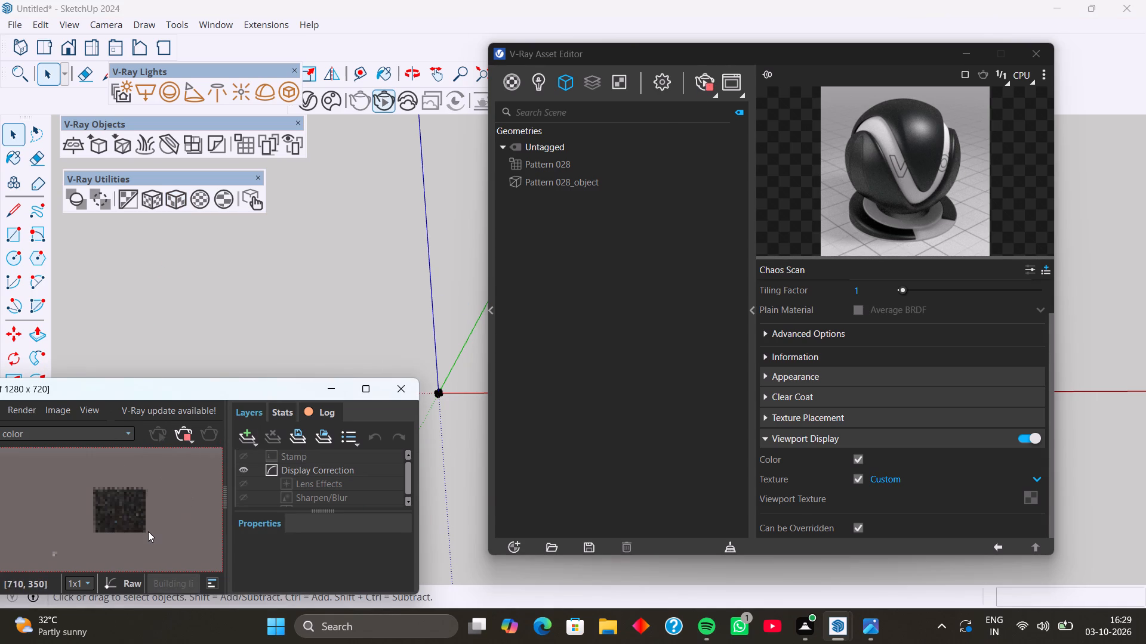
pyautogui.scroll(1, 115, 532)
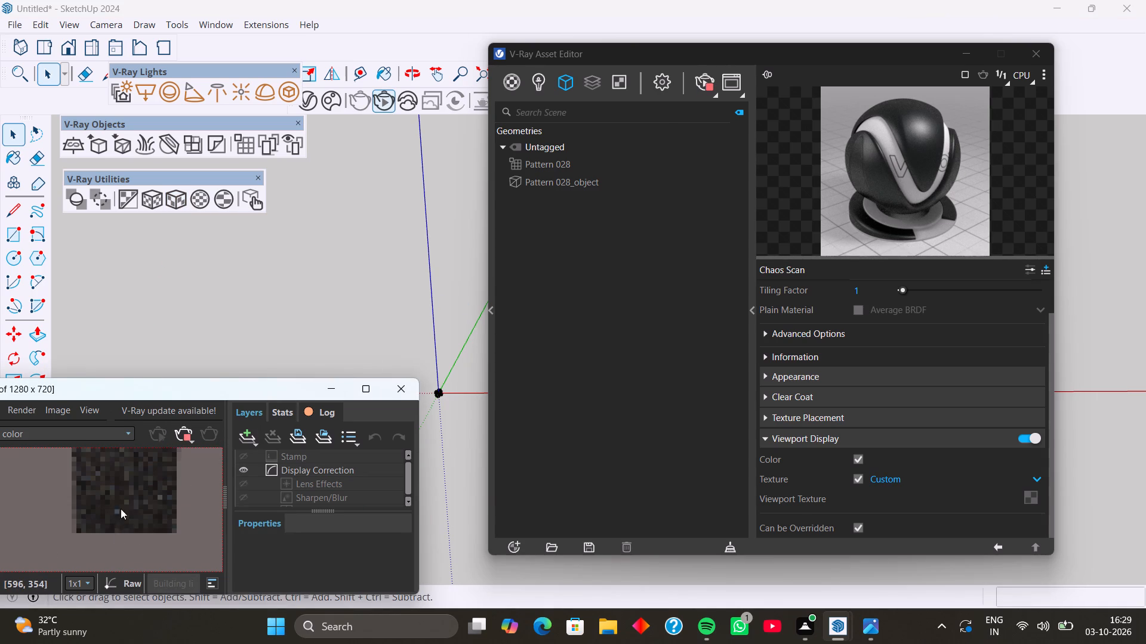
# Maximize the frame buffer, widen its render view, and examine the panel's interactive render up close.
pyautogui.click(363, 385)
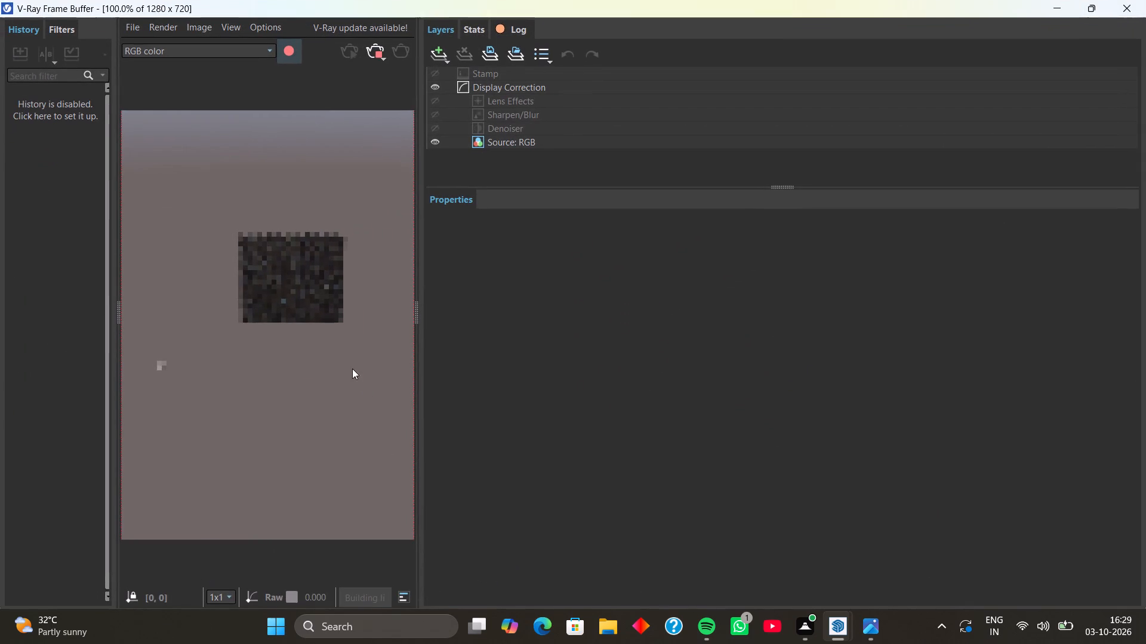
pyautogui.moveTo(415, 309); pyautogui.dragTo(938, 377)
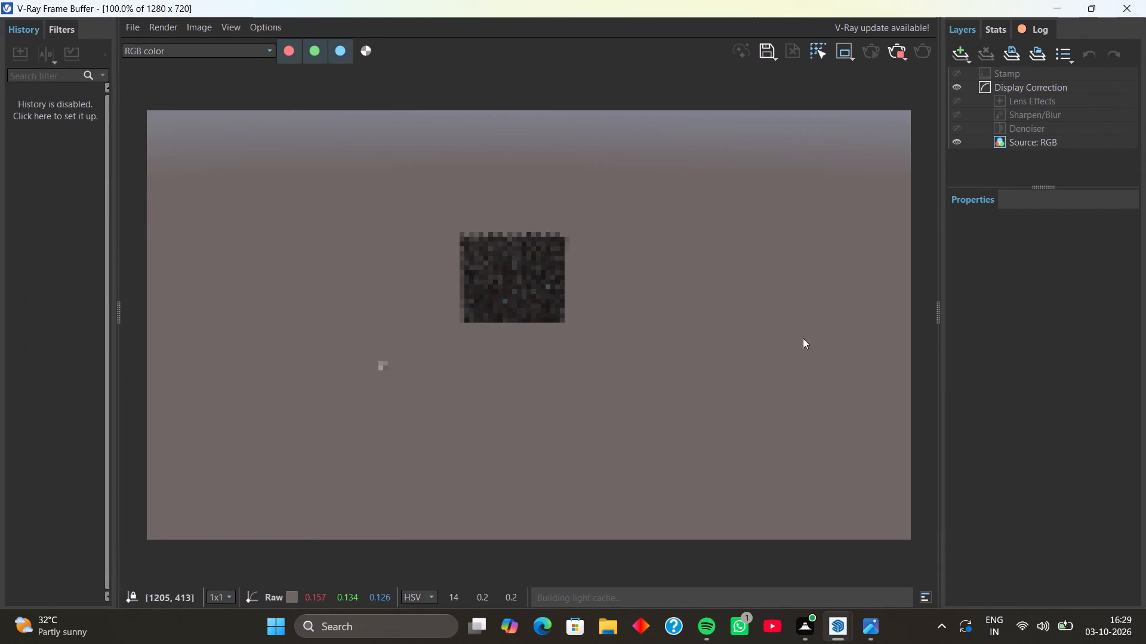
pyautogui.scroll(2, 505, 252)
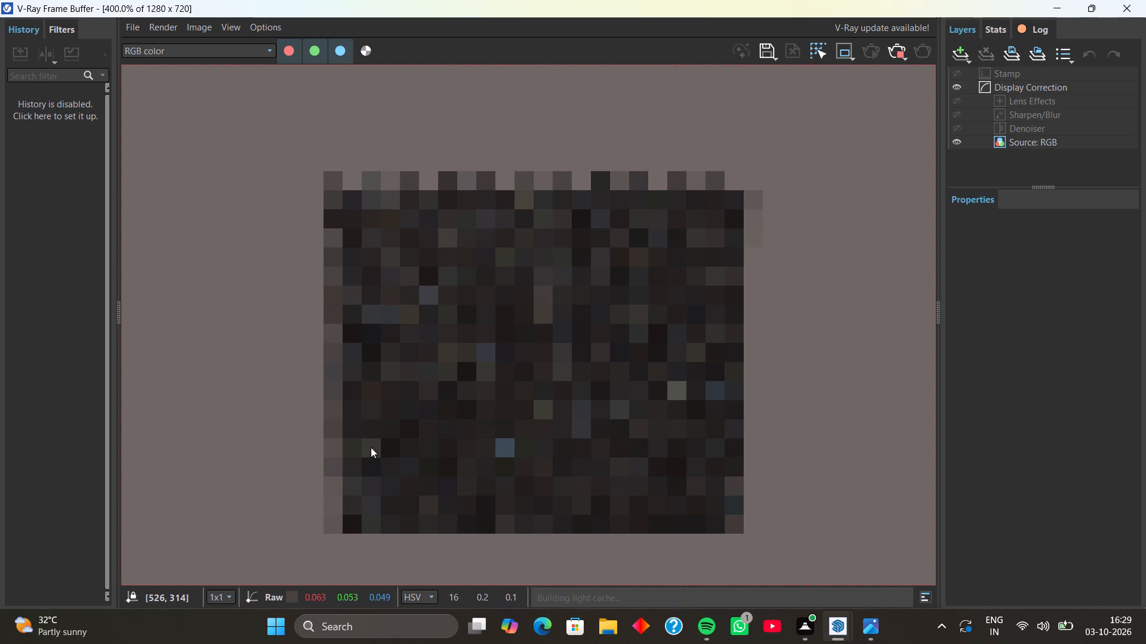
pyautogui.scroll(-2, 431, 512)
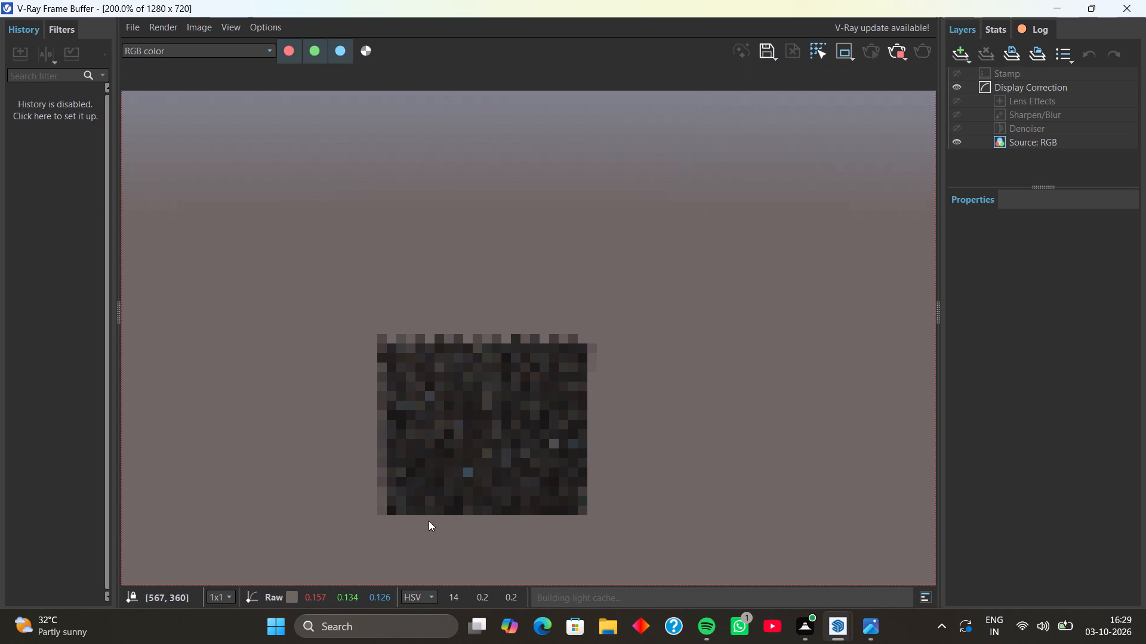
pyautogui.scroll(2, 420, 472)
pyautogui.scroll(-4, 420, 472)
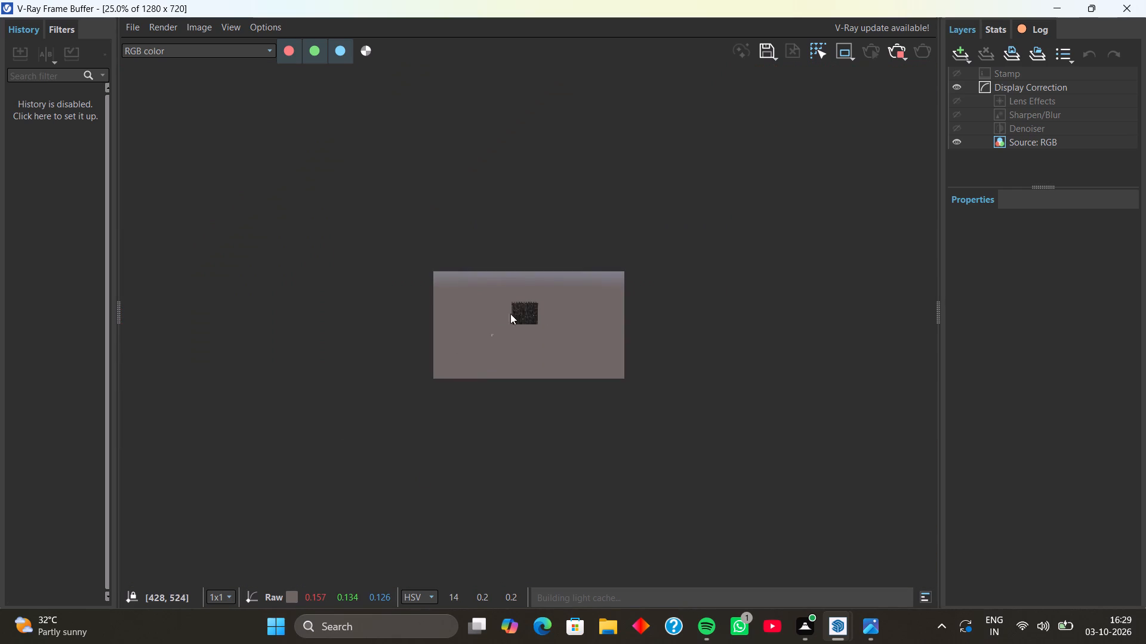
pyautogui.scroll(4, 516, 282)
pyautogui.scroll(-1, 515, 283)
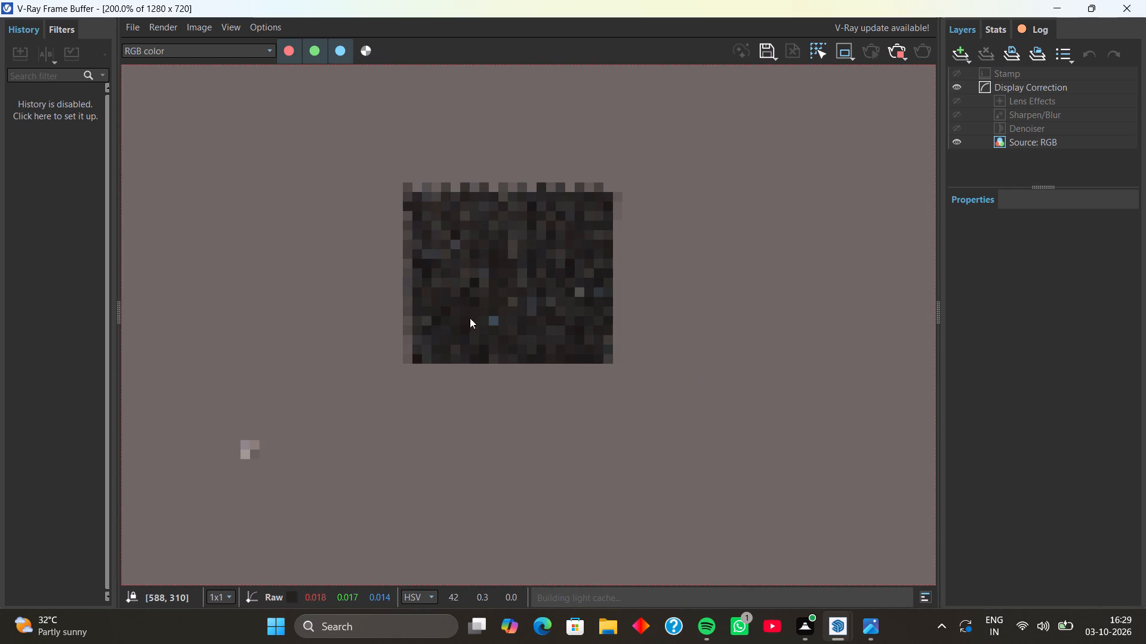
# Restart the interactive render from the frame buffer, inspect the panel up close, and stop the rendering.
pyautogui.click(901, 45)
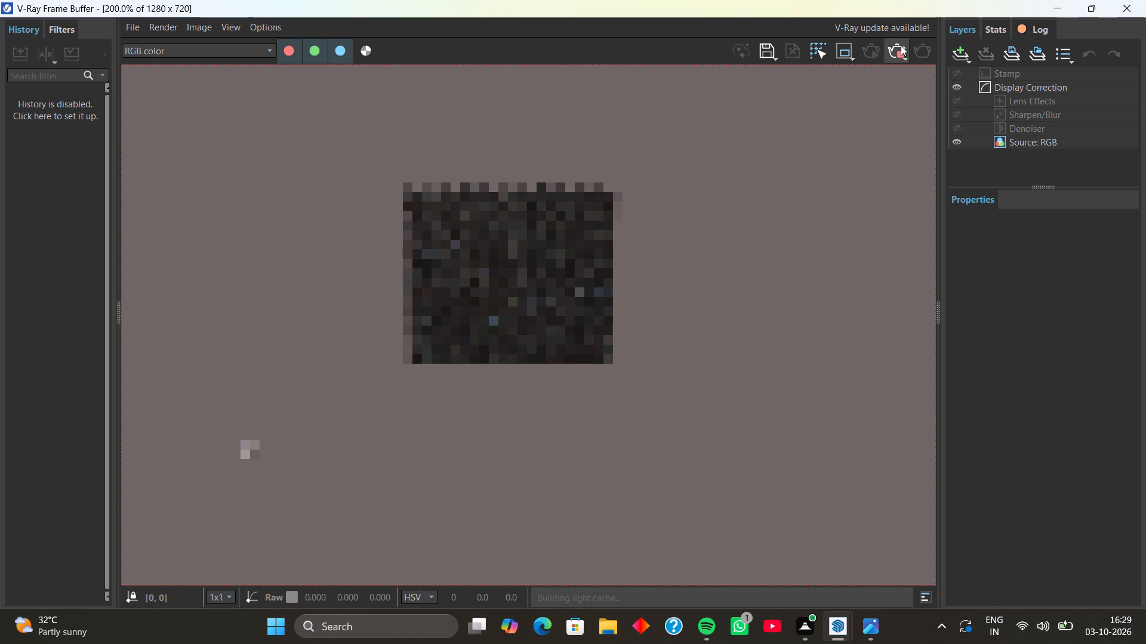
pyautogui.click(873, 49)
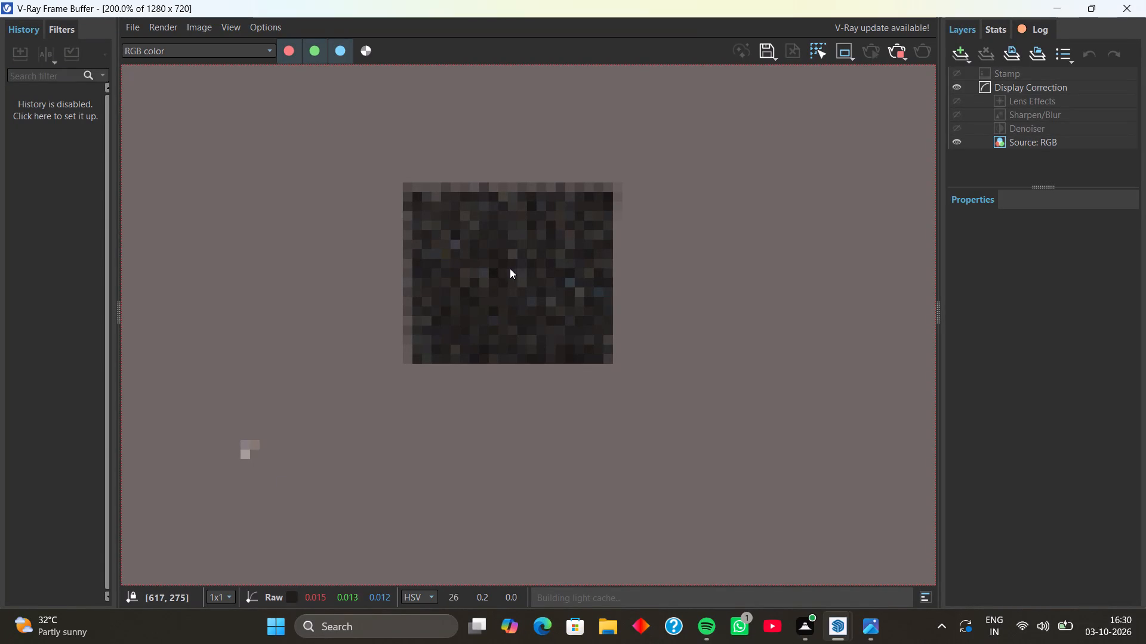
pyautogui.scroll(5, 460, 243)
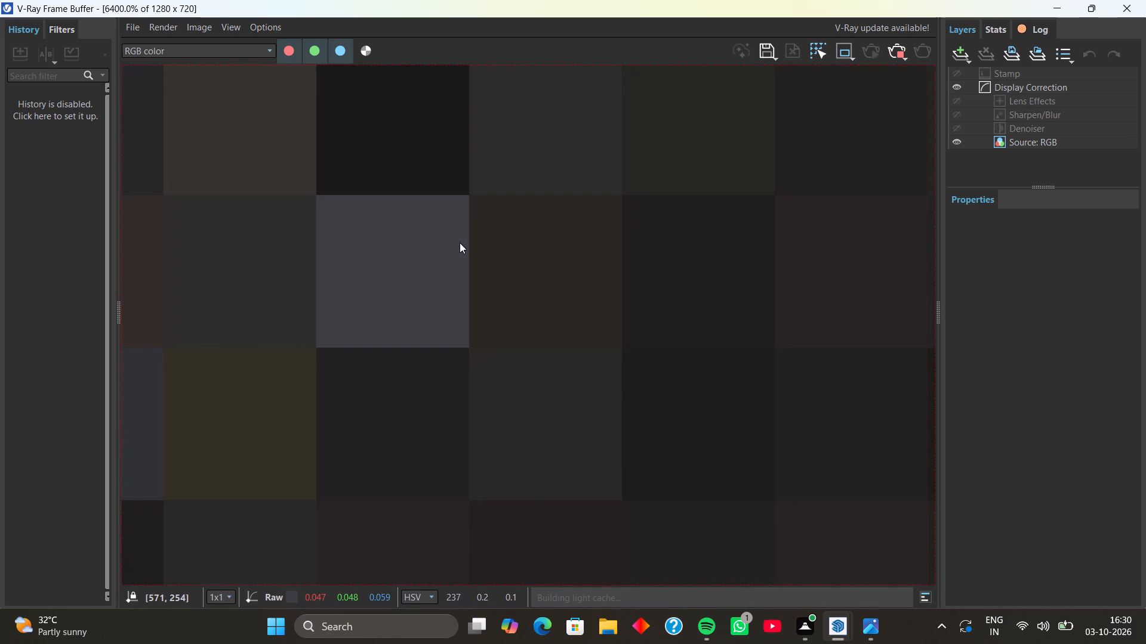
pyautogui.scroll(-4, 460, 243)
pyautogui.click(899, 51)
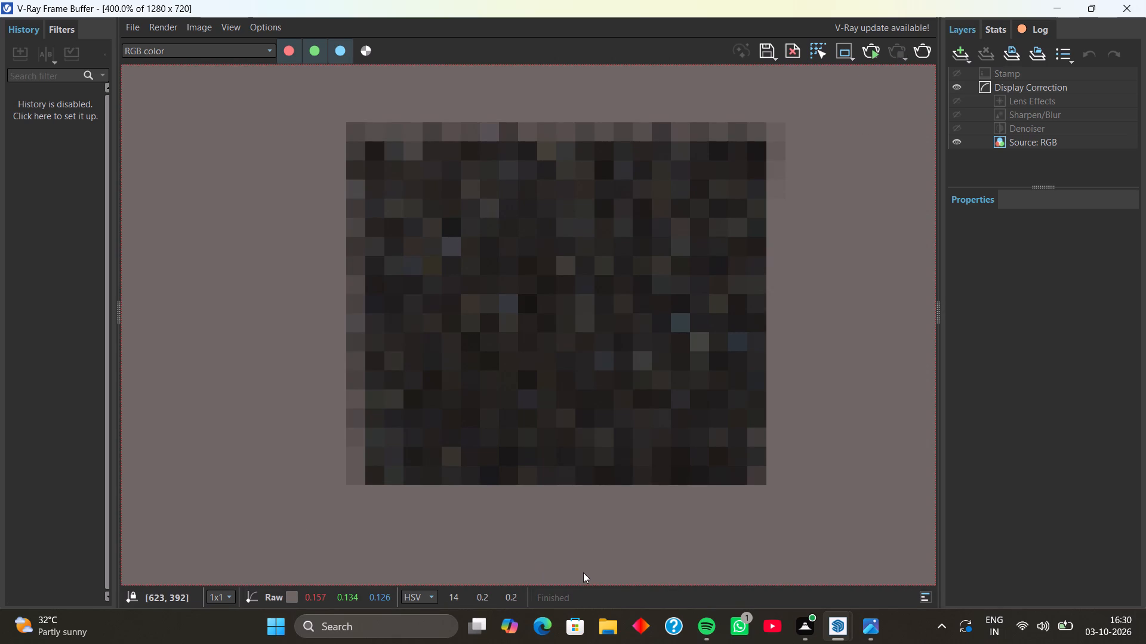
pyautogui.scroll(-2, 554, 431)
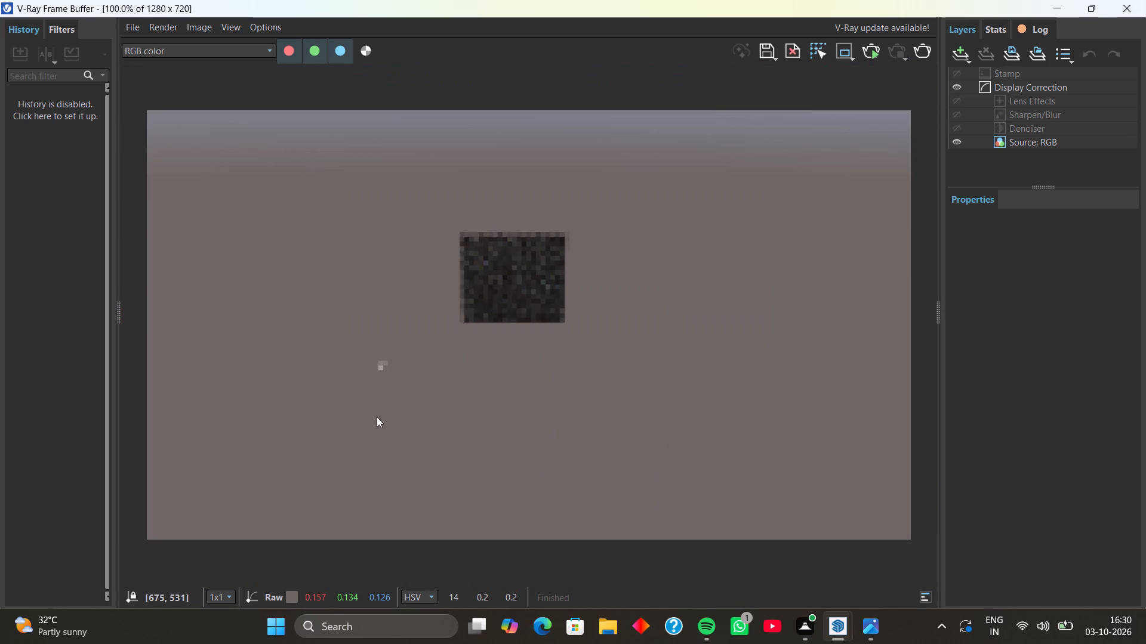
# Launch interactive rendering again from the Asset Editor and examine the rendered panel up close in the frame buffer.
pyautogui.click(1133, 5)
pyautogui.click(703, 83)
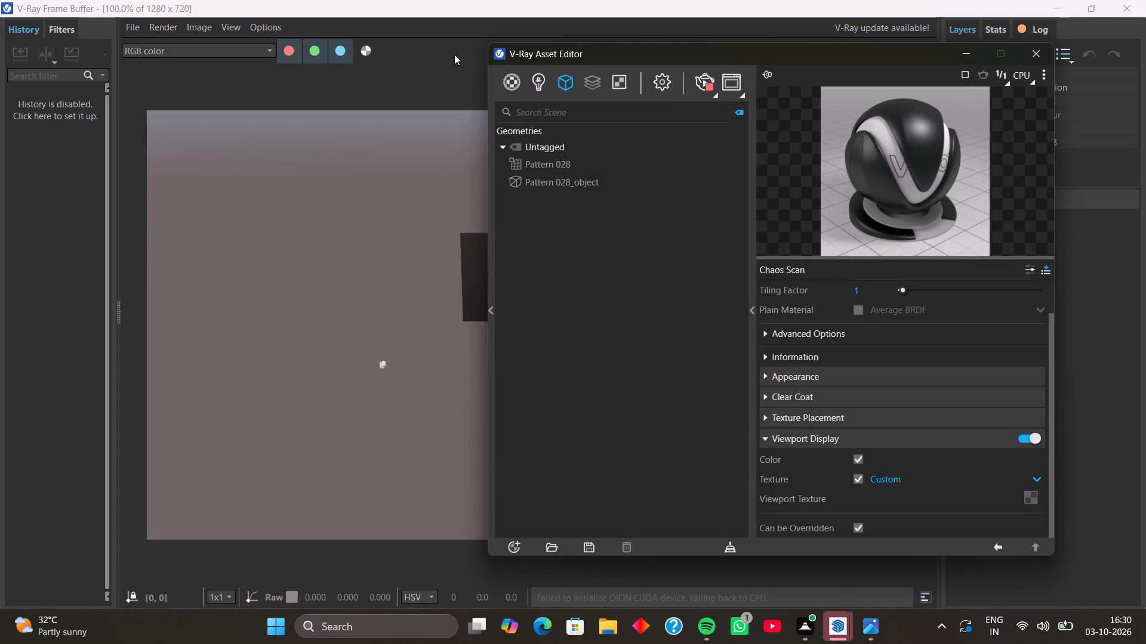
pyautogui.click(381, 160)
pyautogui.scroll(2, 505, 285)
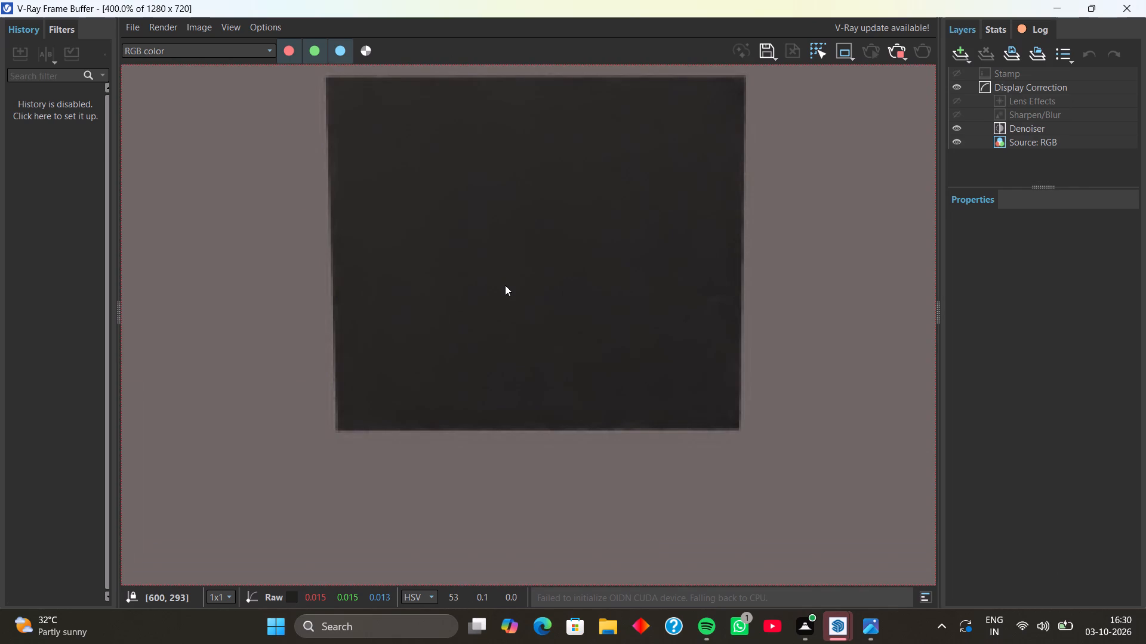
pyautogui.scroll(-1, 504, 285)
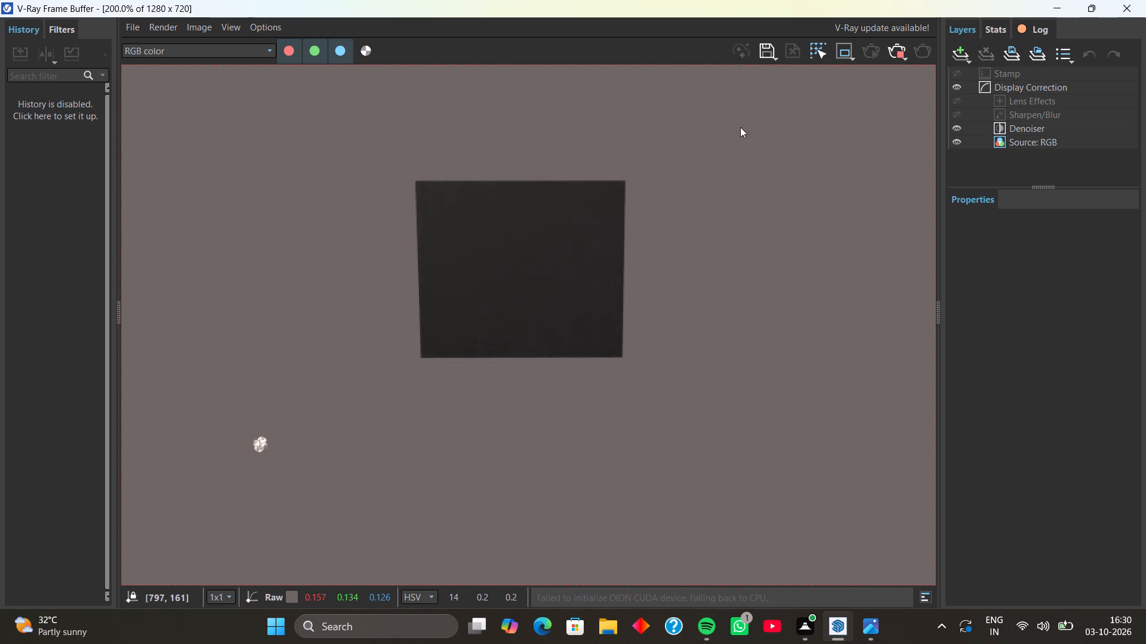
pyautogui.click(1062, 275)
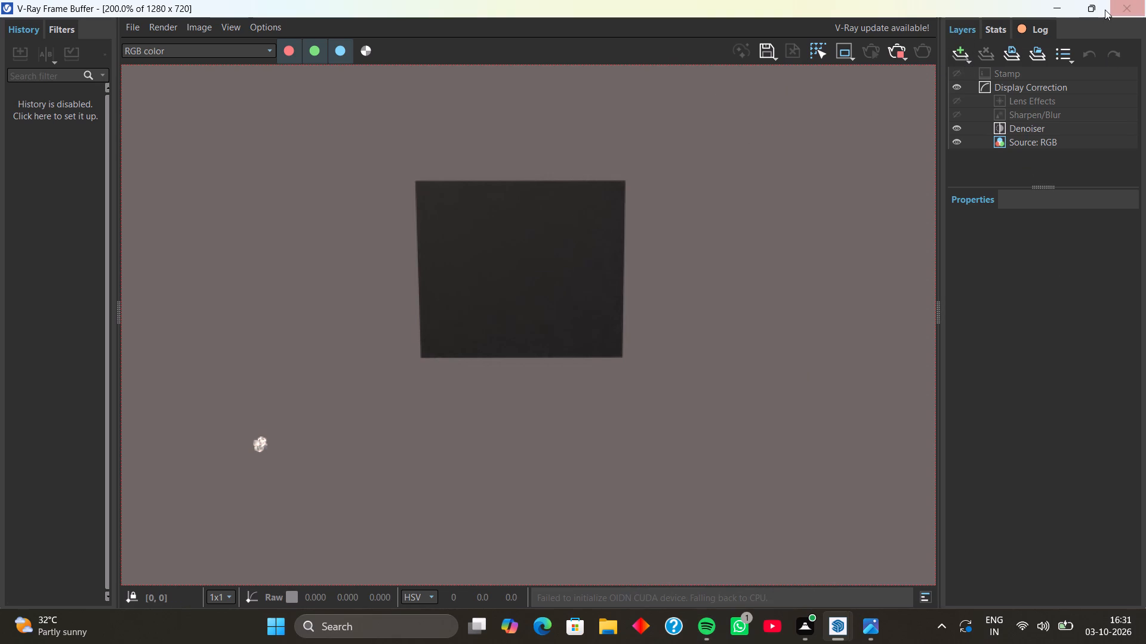
pyautogui.click(1125, 7)
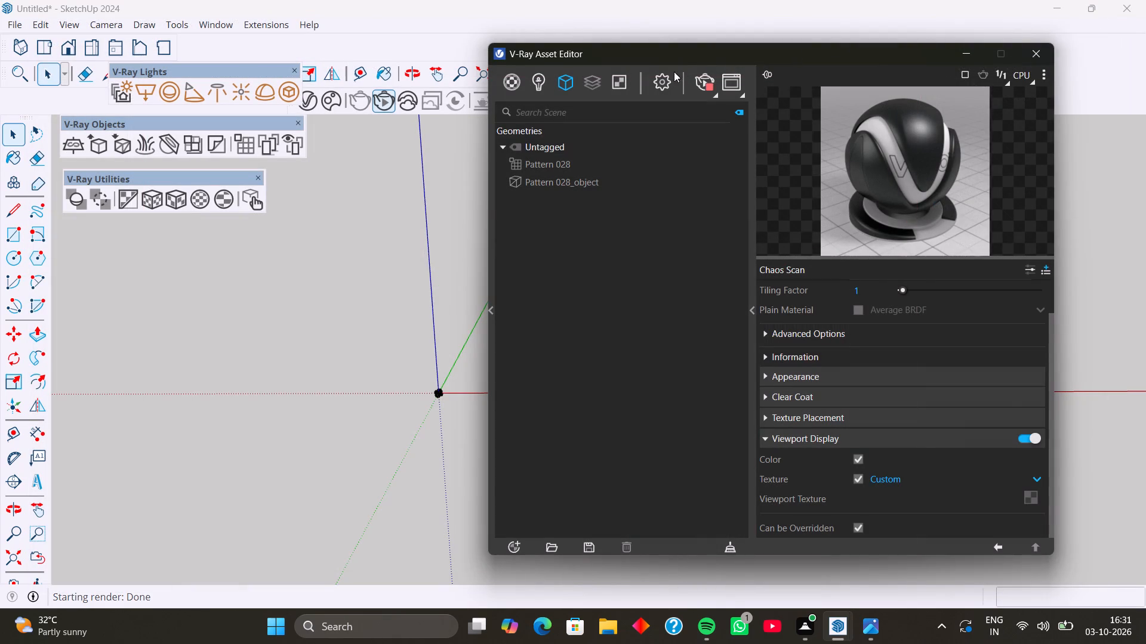
# Try the CPU engine and Progressive options in the V-Ray render settings, and stop the interactive render.
pyautogui.click(657, 79)
pyautogui.click(583, 110)
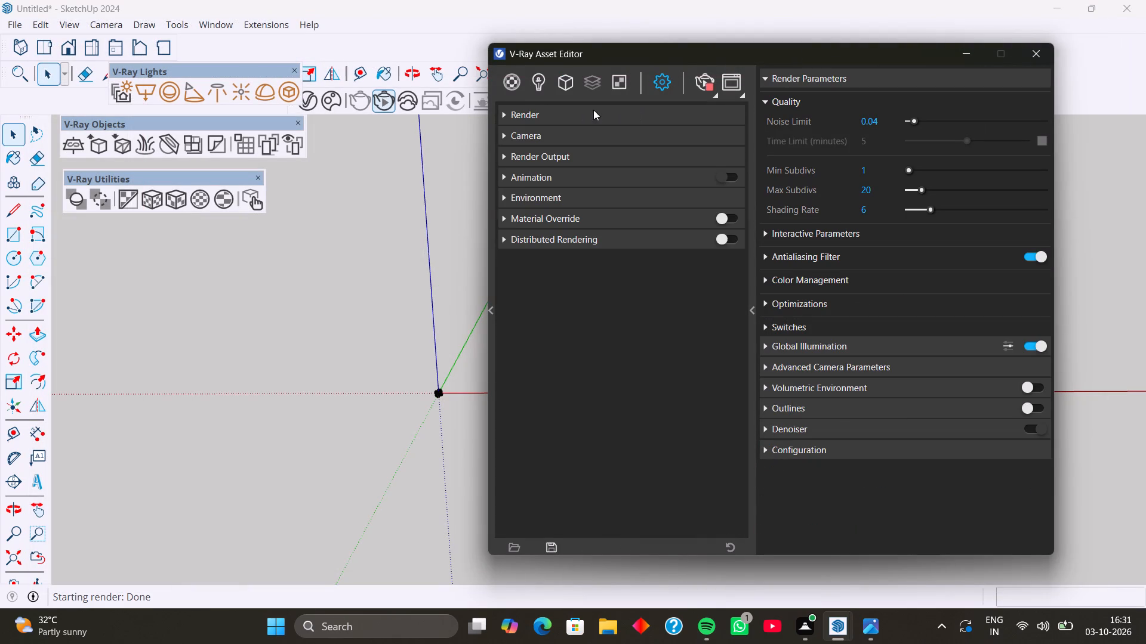
pyautogui.click(675, 109)
pyautogui.click(691, 138)
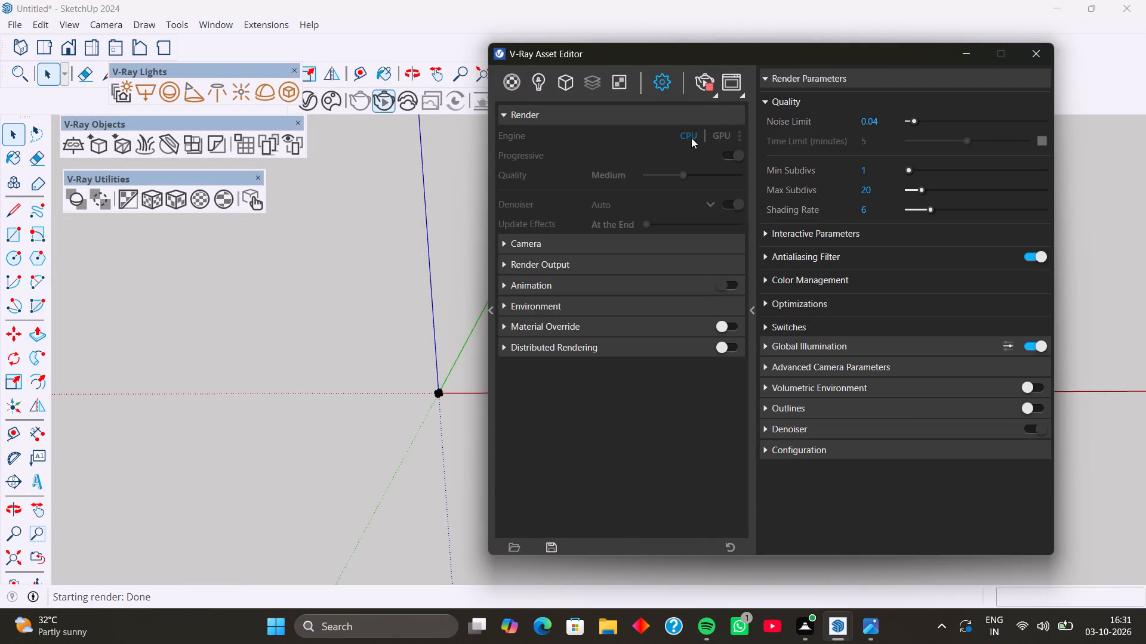
pyautogui.click(733, 154)
pyautogui.click(714, 77)
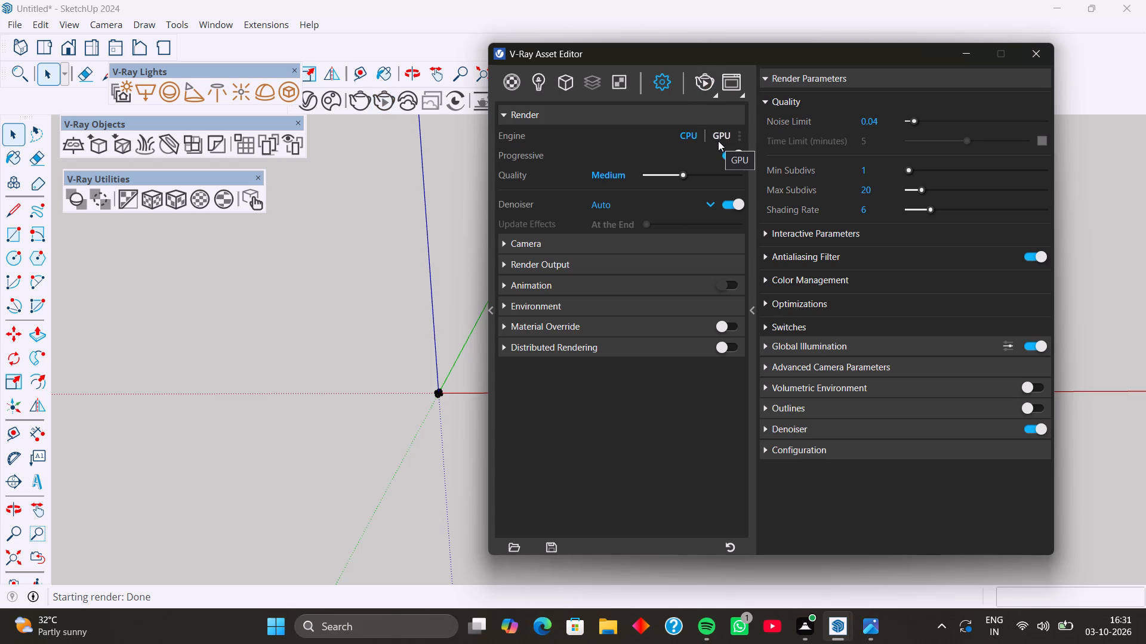
# Start a fresh interactive render and examine the panel and the small pattern object near the origin.
pyautogui.click(708, 83)
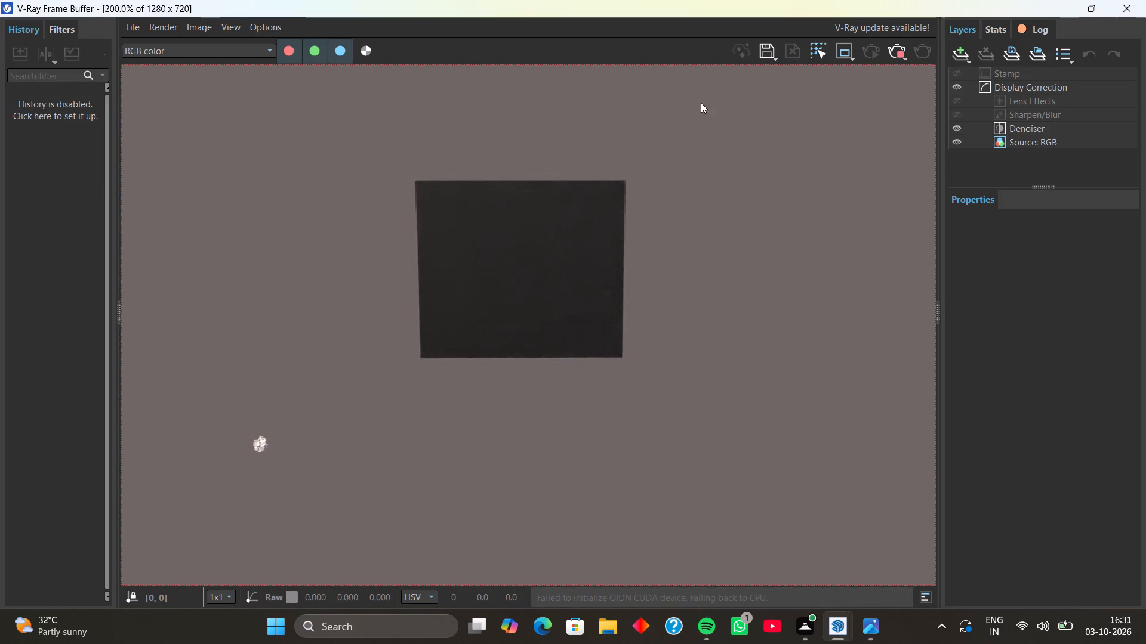
pyautogui.scroll(1, 252, 444)
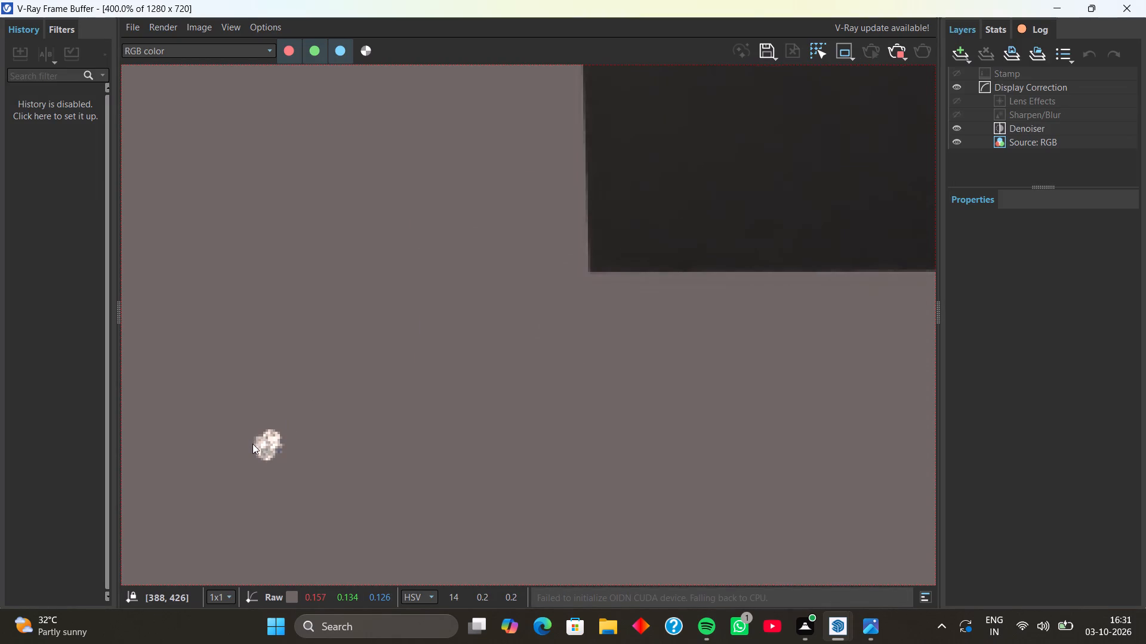
pyautogui.scroll(-1, 553, 279)
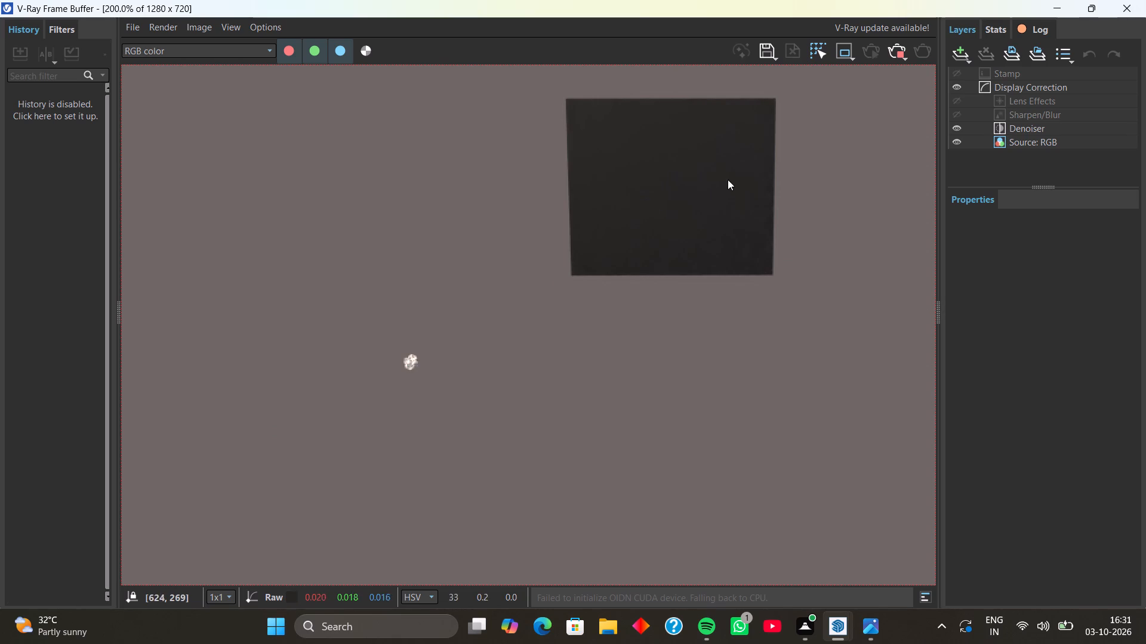
pyautogui.click(1129, 10)
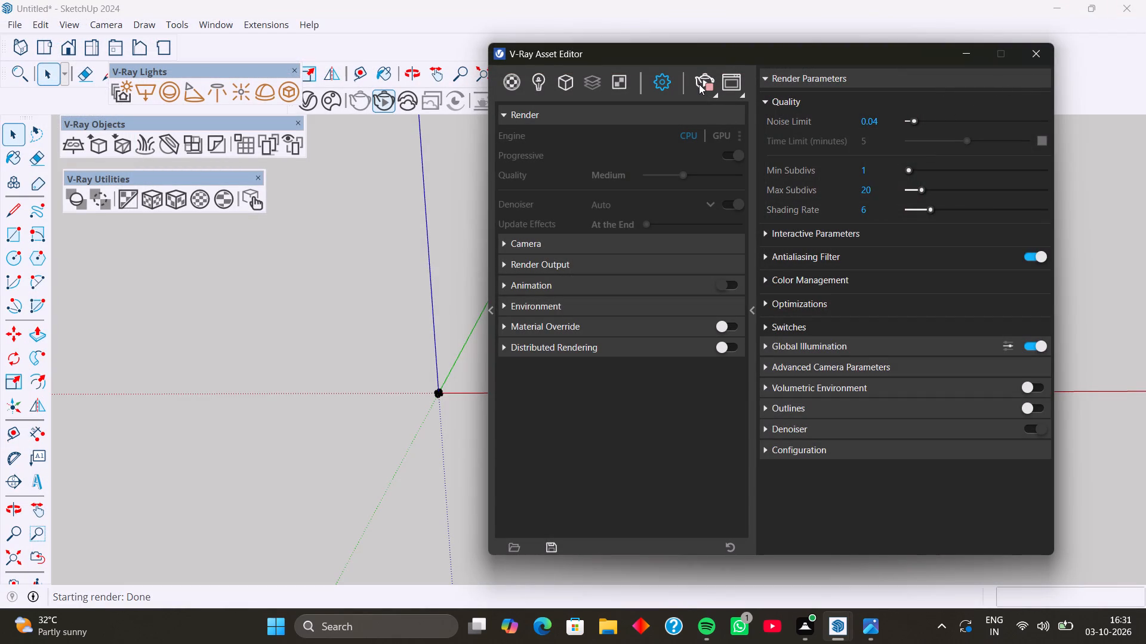
# Close the Asset Editor and reapply the fitted cubic texture projection to the panel.
pyautogui.click(1032, 55)
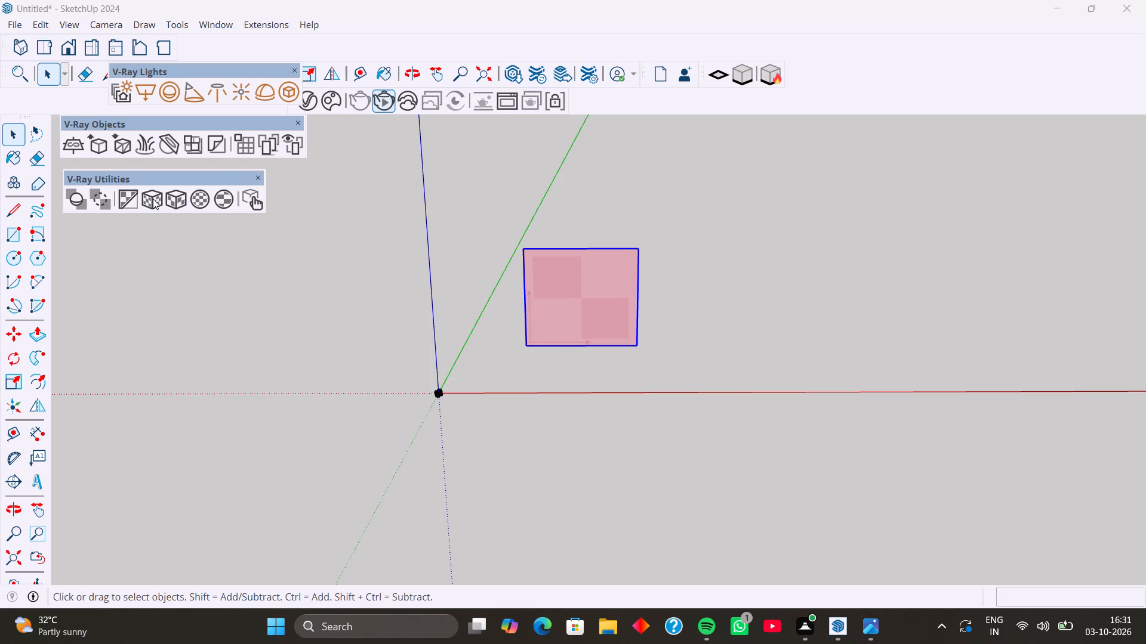
pyautogui.click(176, 199)
pyautogui.click(541, 280)
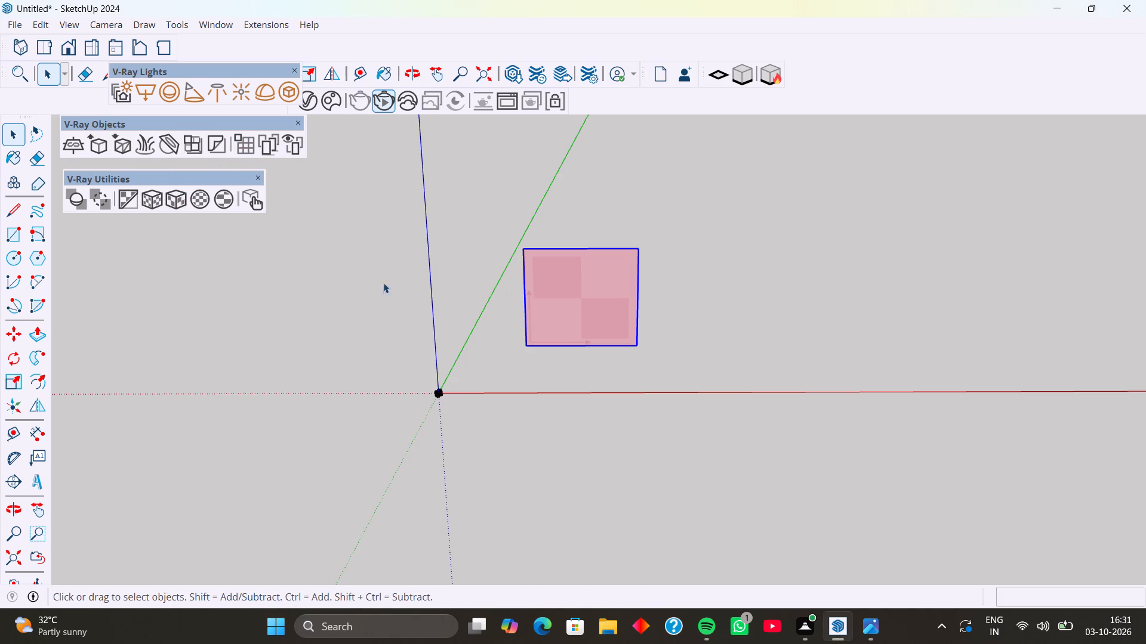
pyautogui.click(175, 212)
# Reopen the Asset Editor and the Chaos Cosmos browser, and examine the Enmesh pattern assets and the pattern object at the model origin.
pyautogui.click(306, 106)
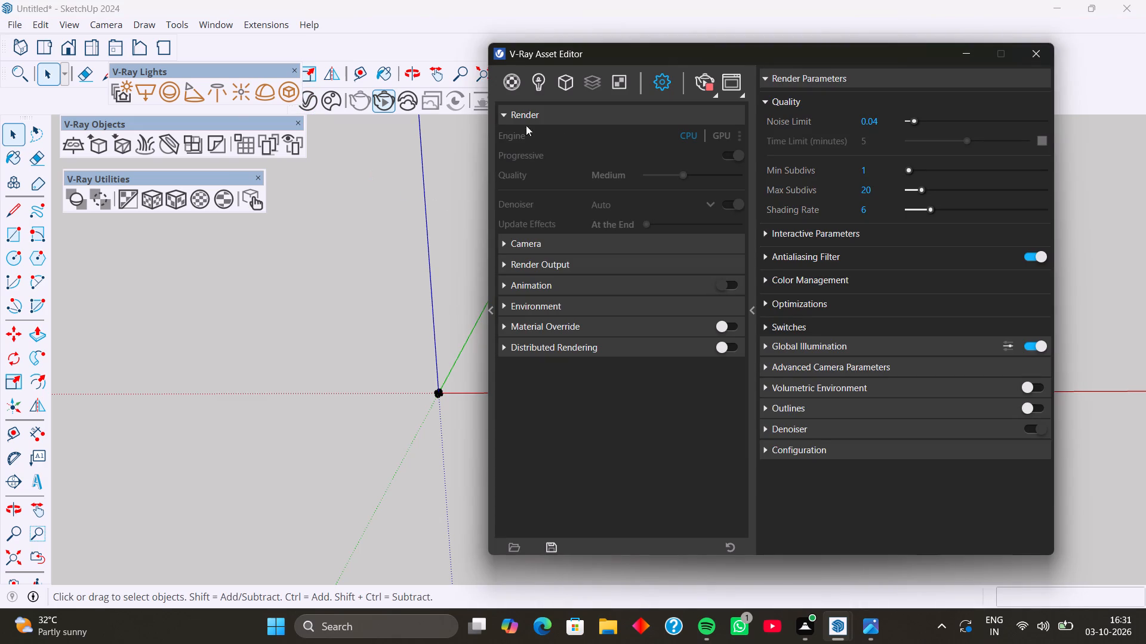
pyautogui.click(333, 98)
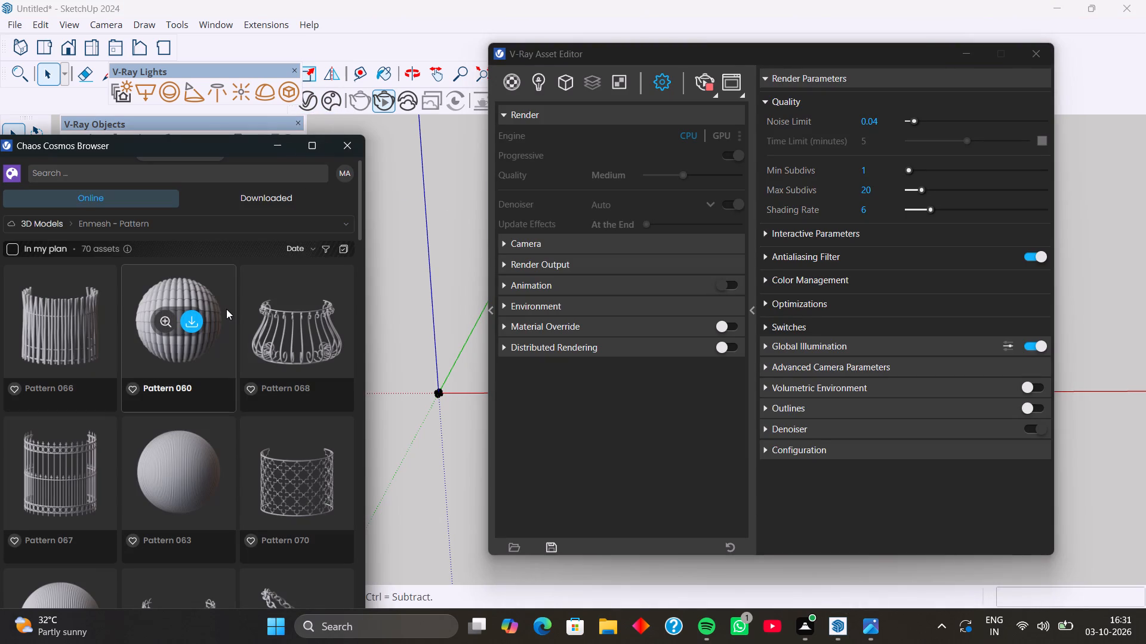
pyautogui.scroll(-4, 226, 309)
pyautogui.scroll(5, 226, 309)
pyautogui.scroll(5, 281, 301)
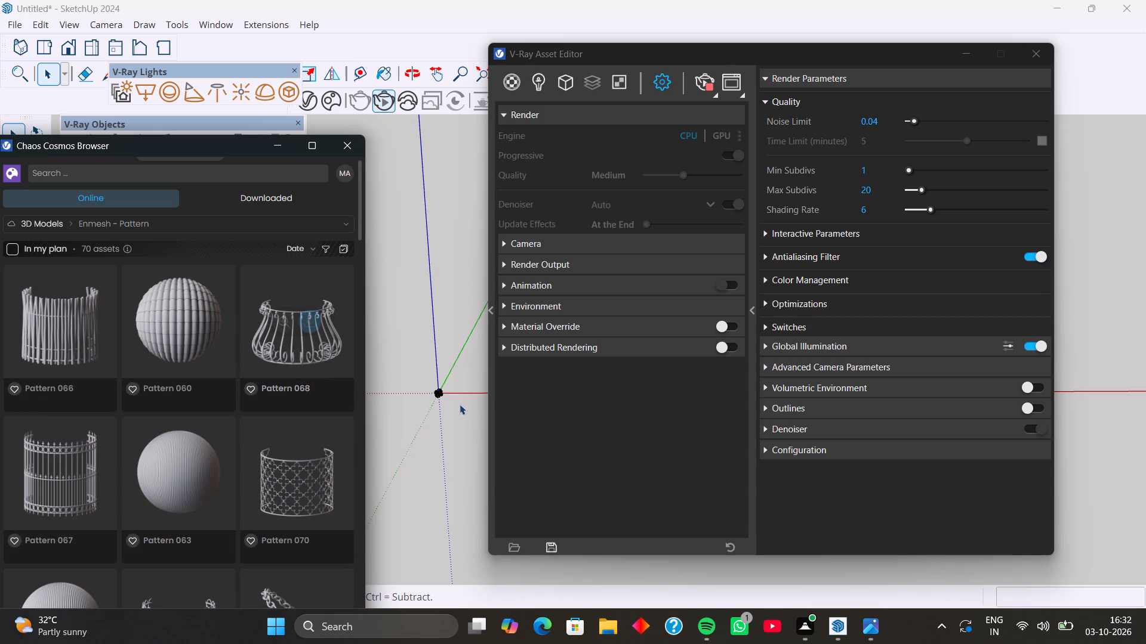
pyautogui.scroll(5, 431, 391)
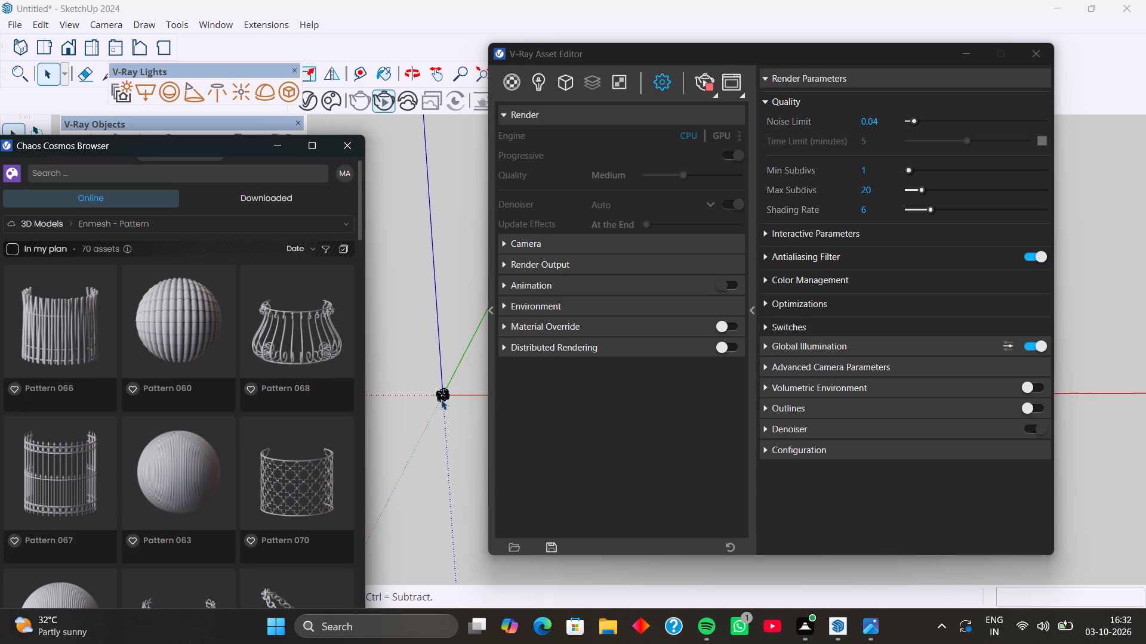
pyautogui.scroll(18, 442, 397)
pyautogui.scroll(6, 433, 405)
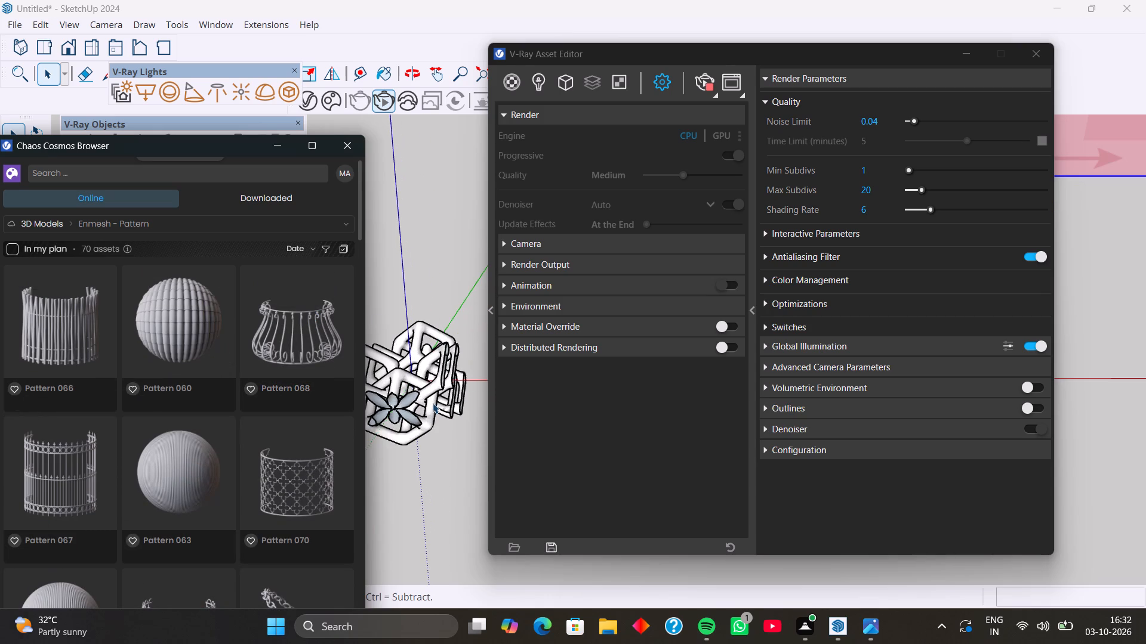
pyautogui.scroll(-4, 430, 403)
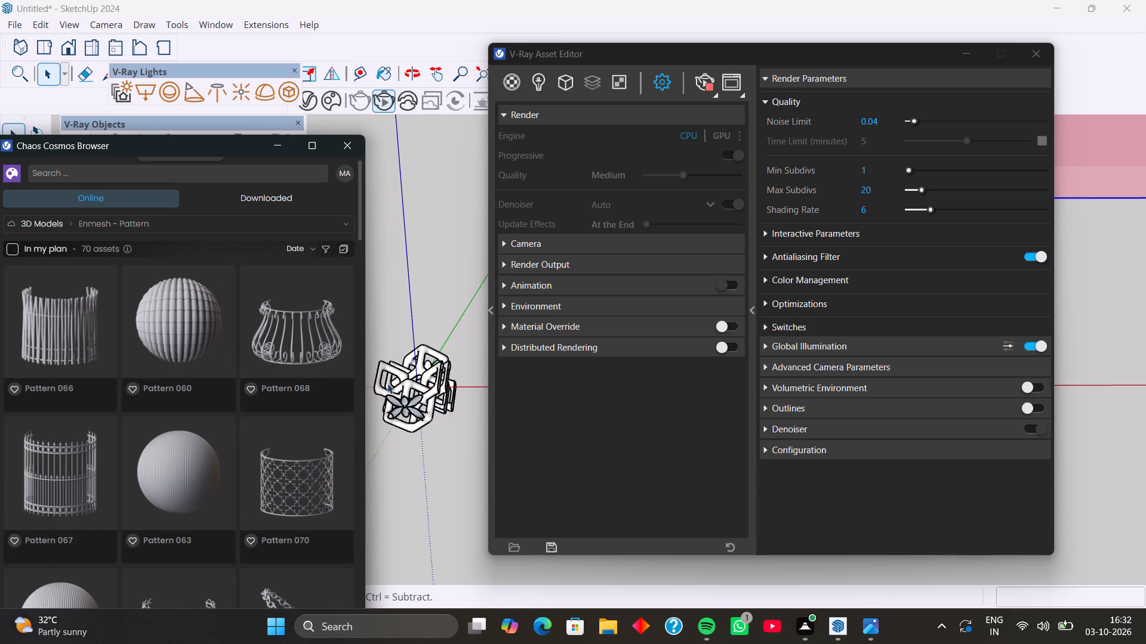
pyautogui.scroll(-12, 387, 383)
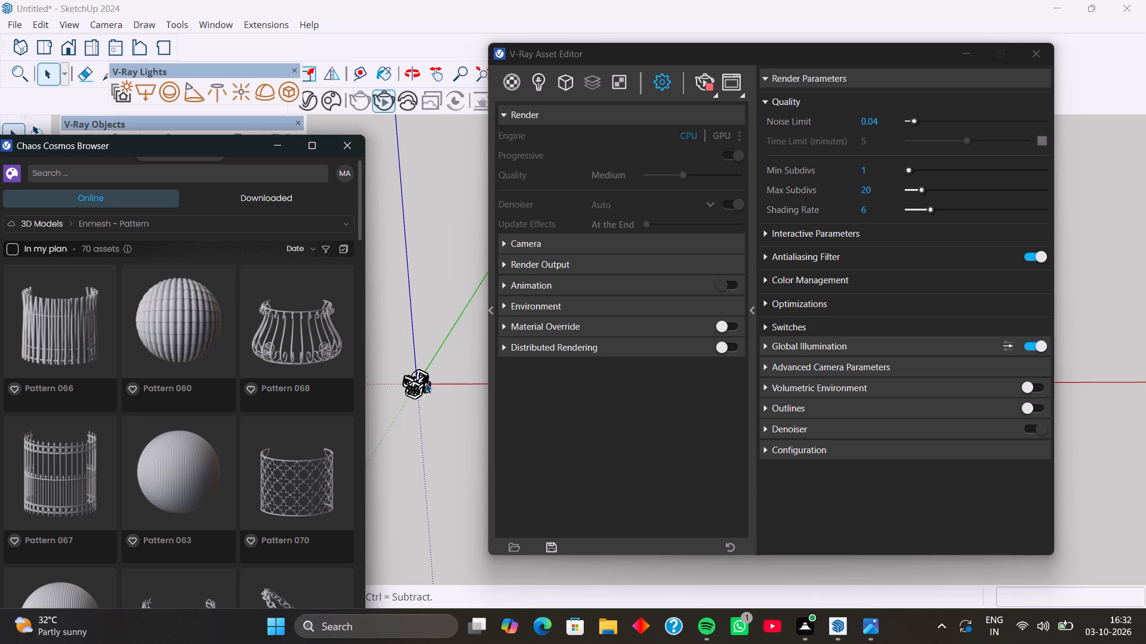
pyautogui.scroll(-3, 426, 383)
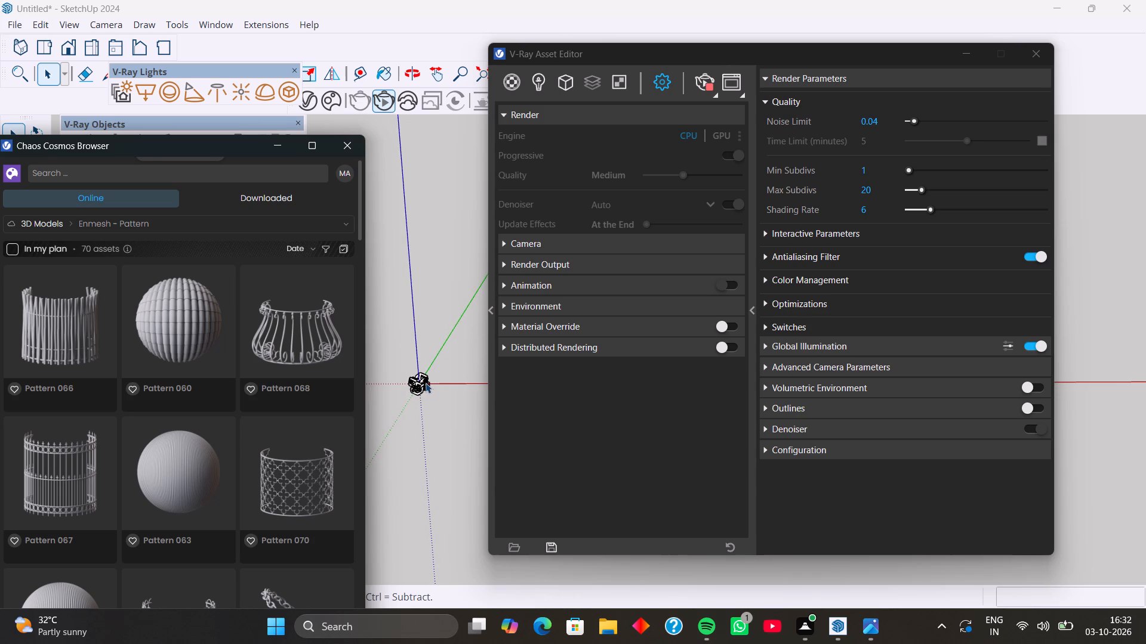
# Create a new Enmesh geometry asset and apply it to the selected panel.
pyautogui.scroll(16, 426, 383)
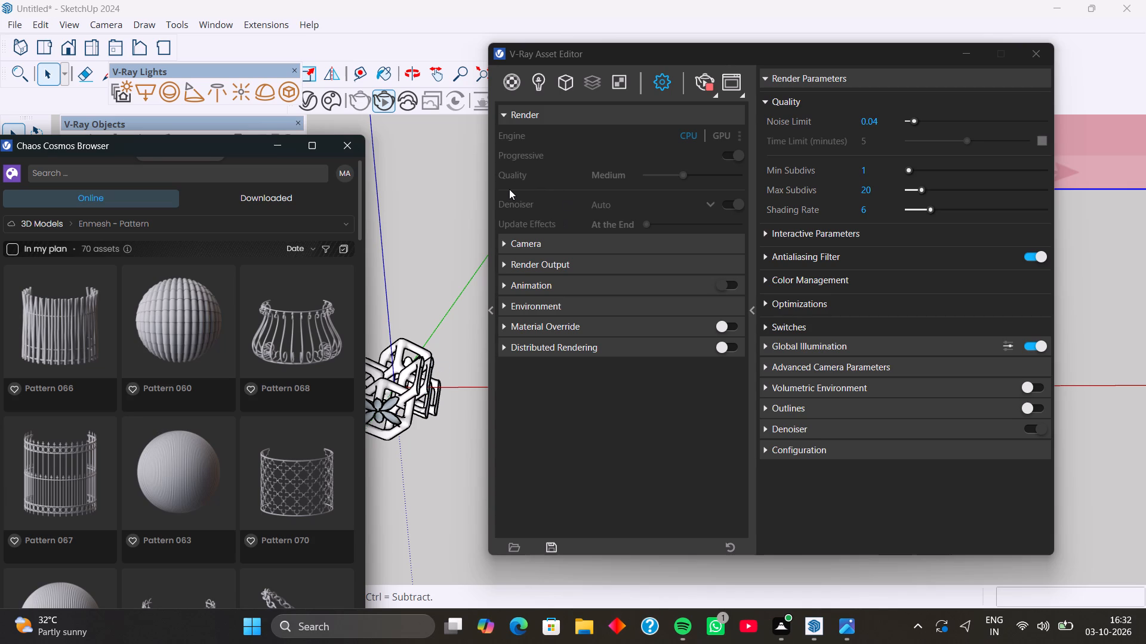
pyautogui.click(561, 79)
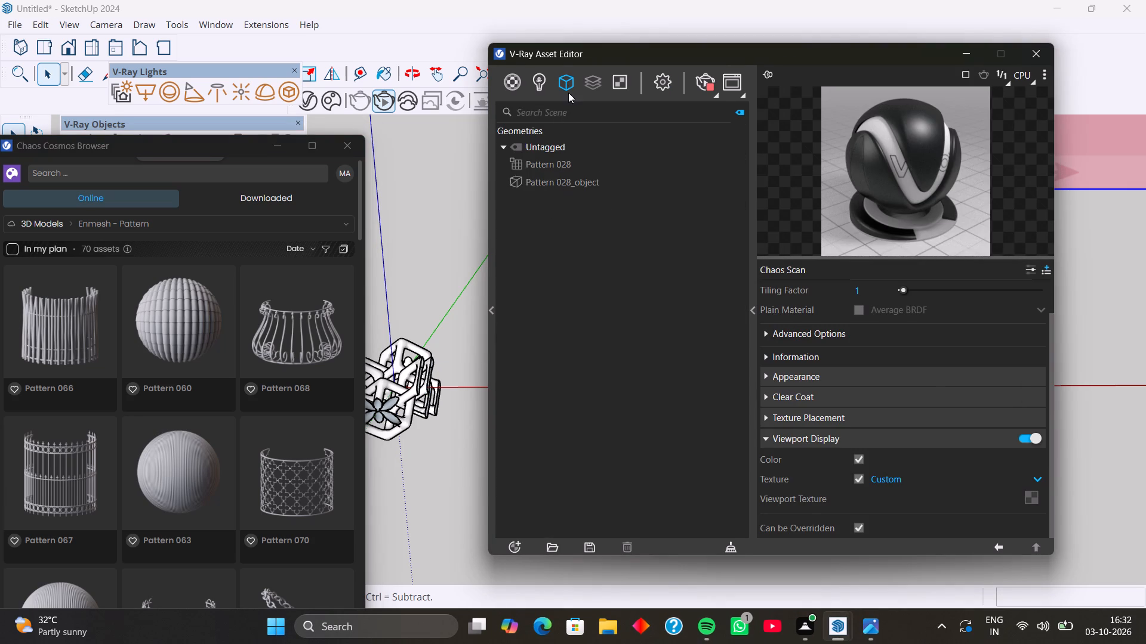
pyautogui.rightClick(565, 86)
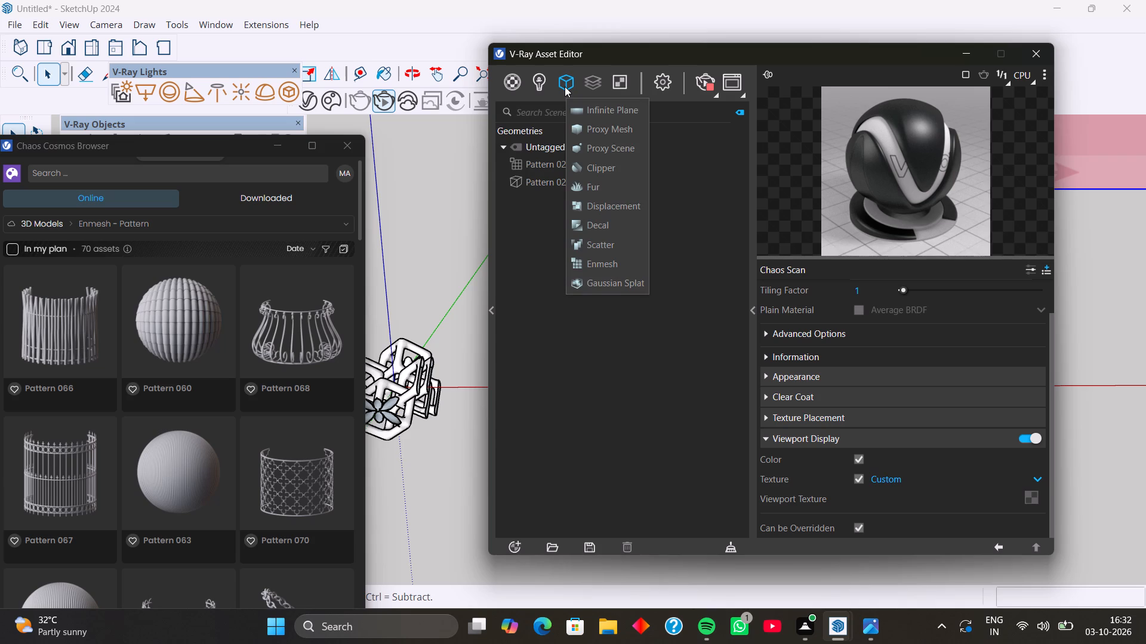
pyautogui.click(612, 267)
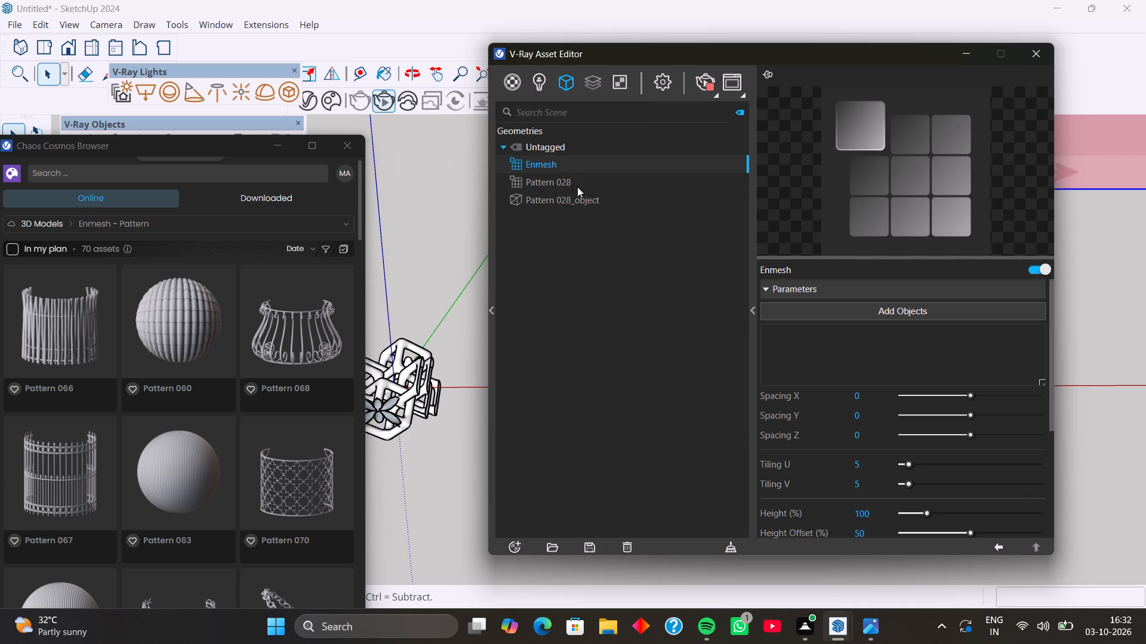
pyautogui.rightClick(551, 167)
pyautogui.click(578, 199)
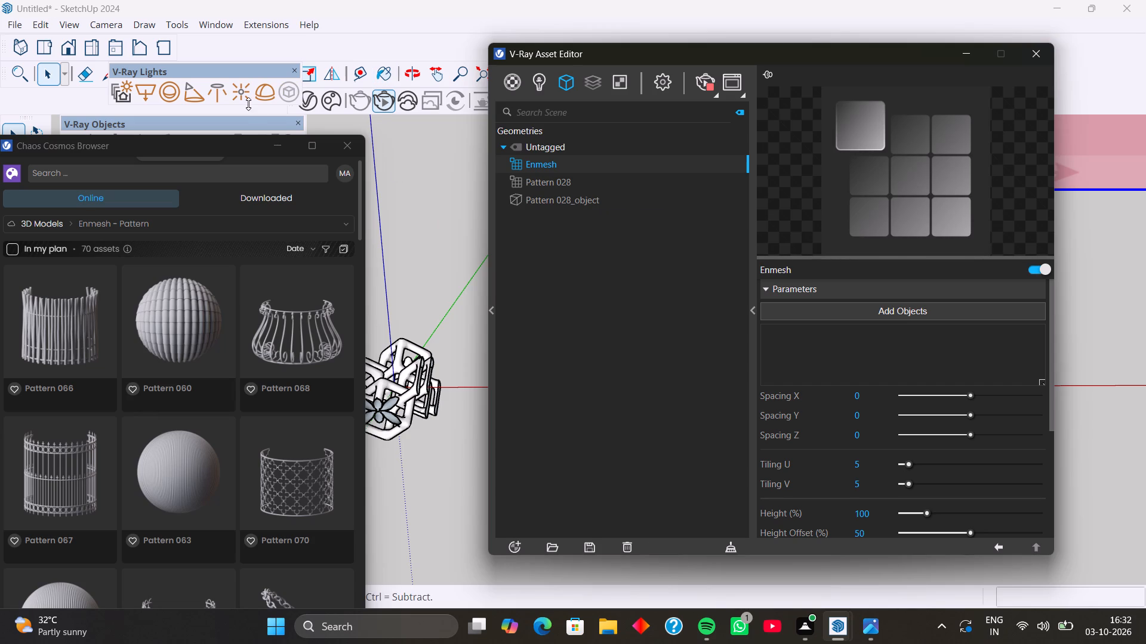
# Uncover the V-Ray Utilities tools and reapply the fitted cubic texture projection to the panel.
pyautogui.moveTo(230, 144); pyautogui.dragTo(235, 252)
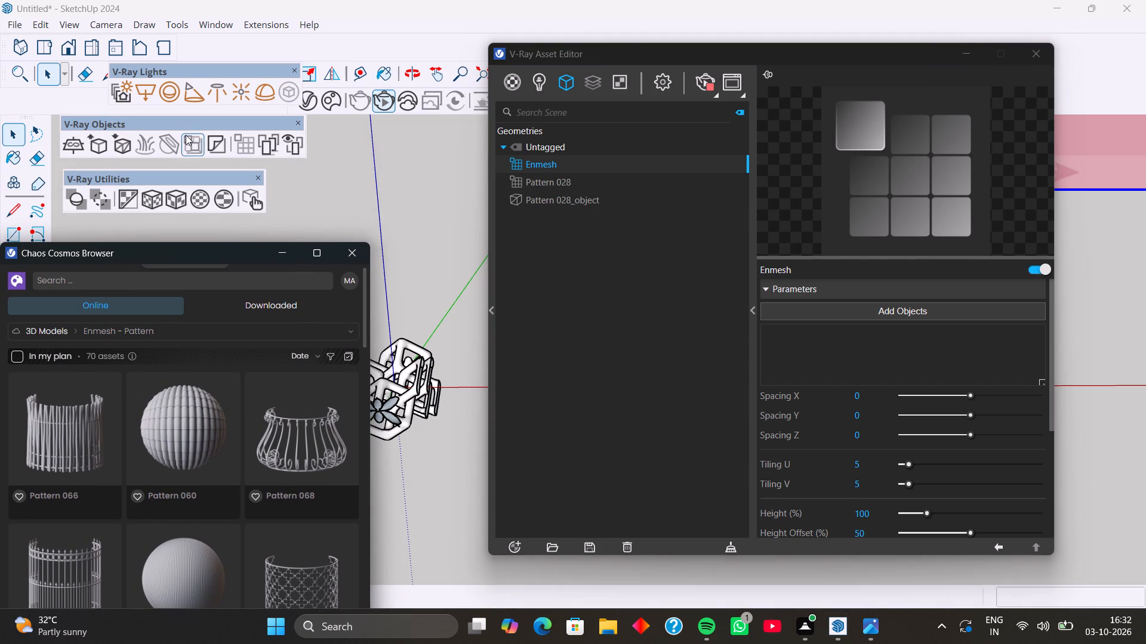
pyautogui.click(174, 200)
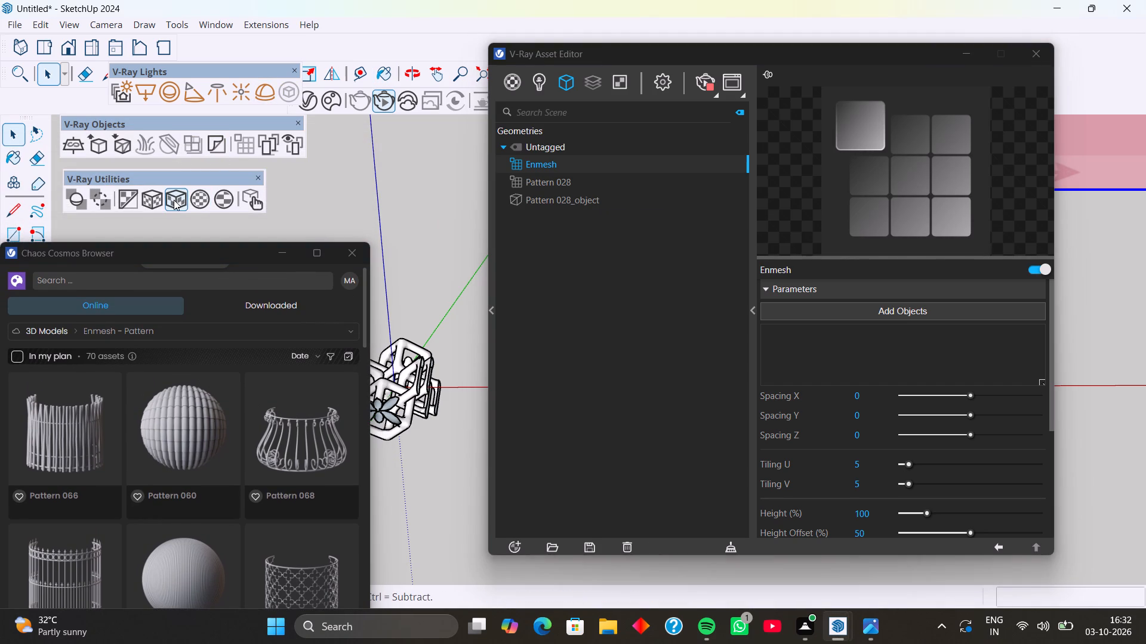
pyautogui.scroll(-3, 104, 193)
# Restart the interactive render and examine the pattern object at the origin in the frame buffer.
pyautogui.click(706, 82)
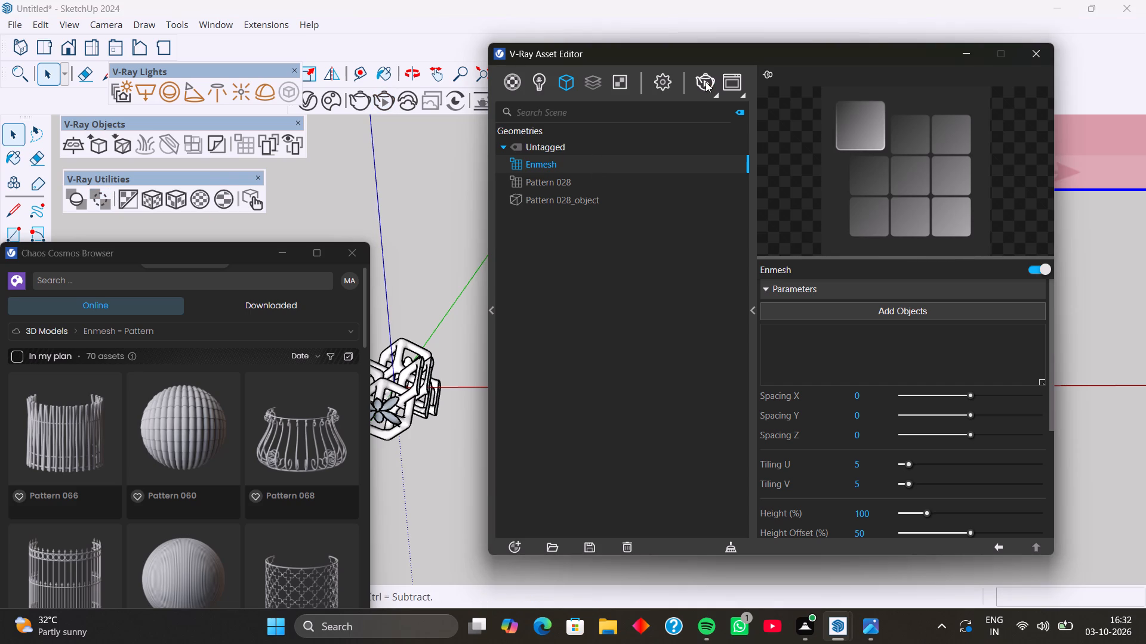
pyautogui.click(706, 82)
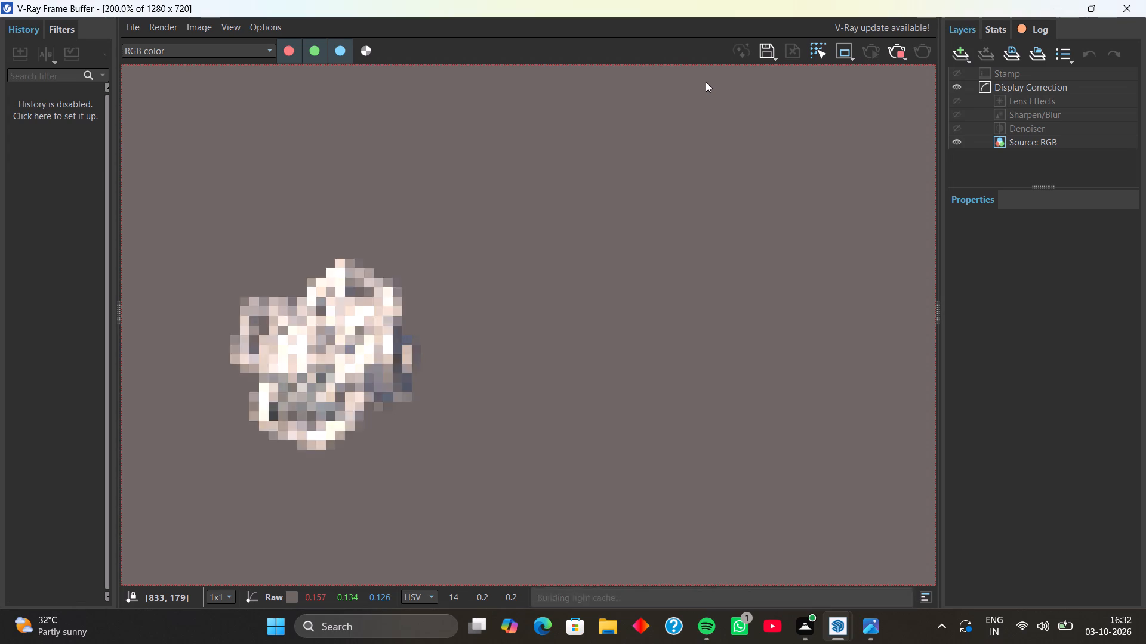
pyautogui.scroll(-5, 325, 255)
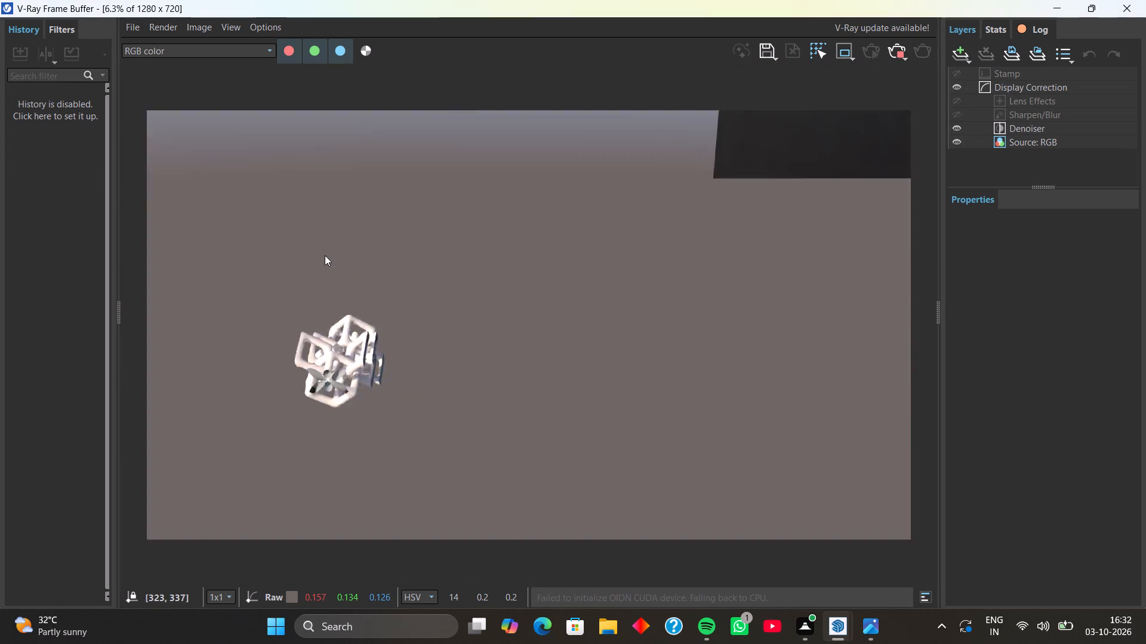
pyautogui.scroll(4, 560, 296)
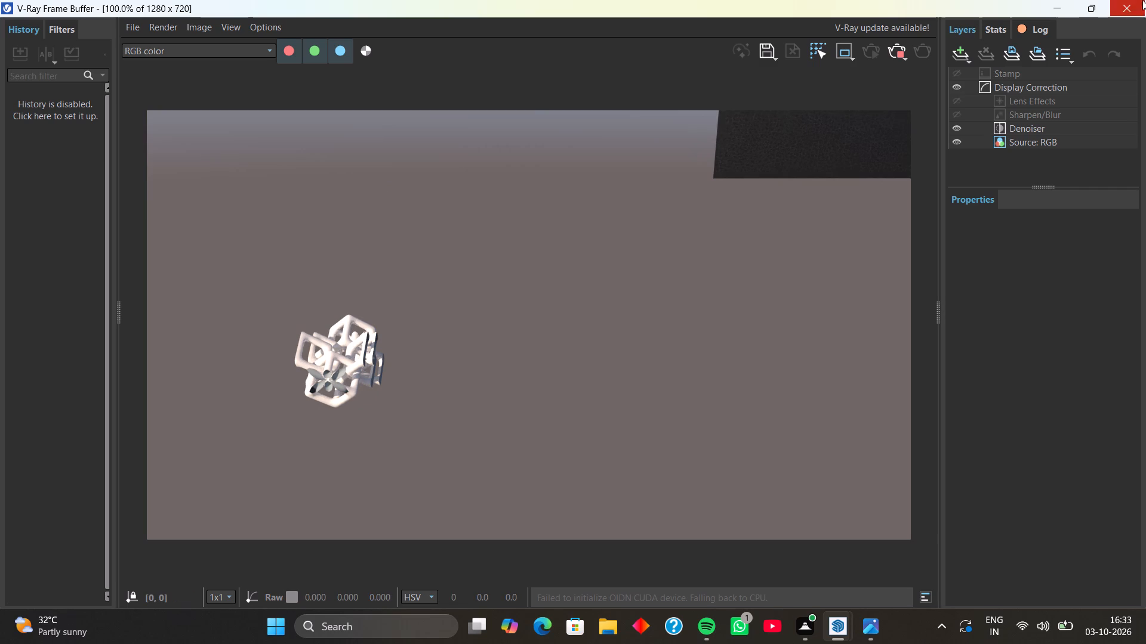
pyautogui.click(1125, 11)
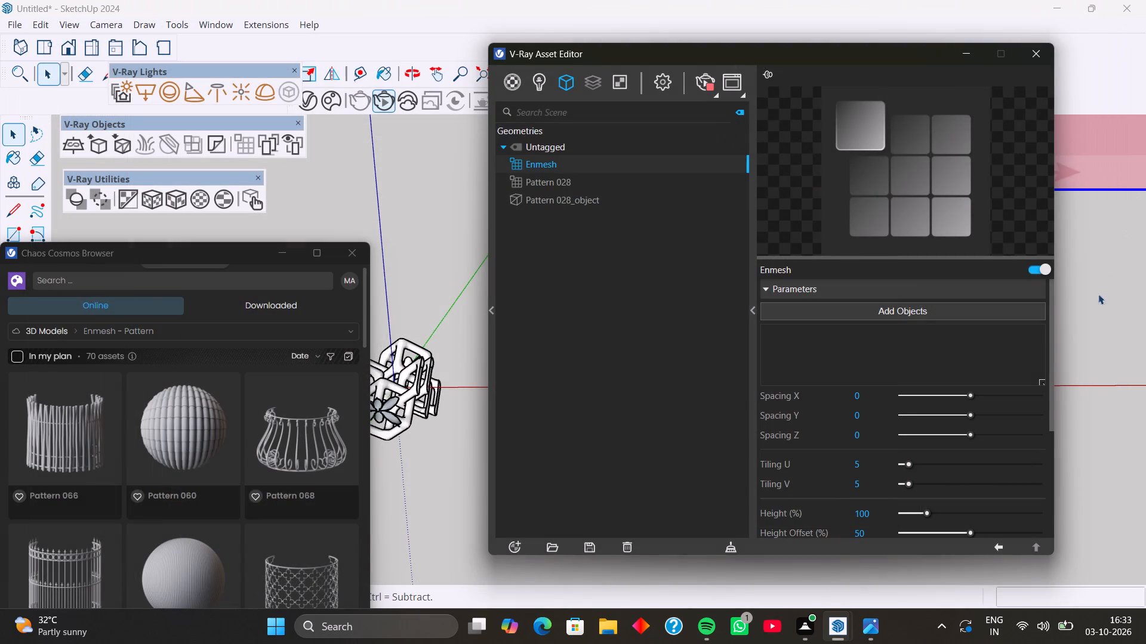
# Bring the whole panel into view, restart the interactive render and examine the panel's surface.
pyautogui.scroll(-8, 1119, 253)
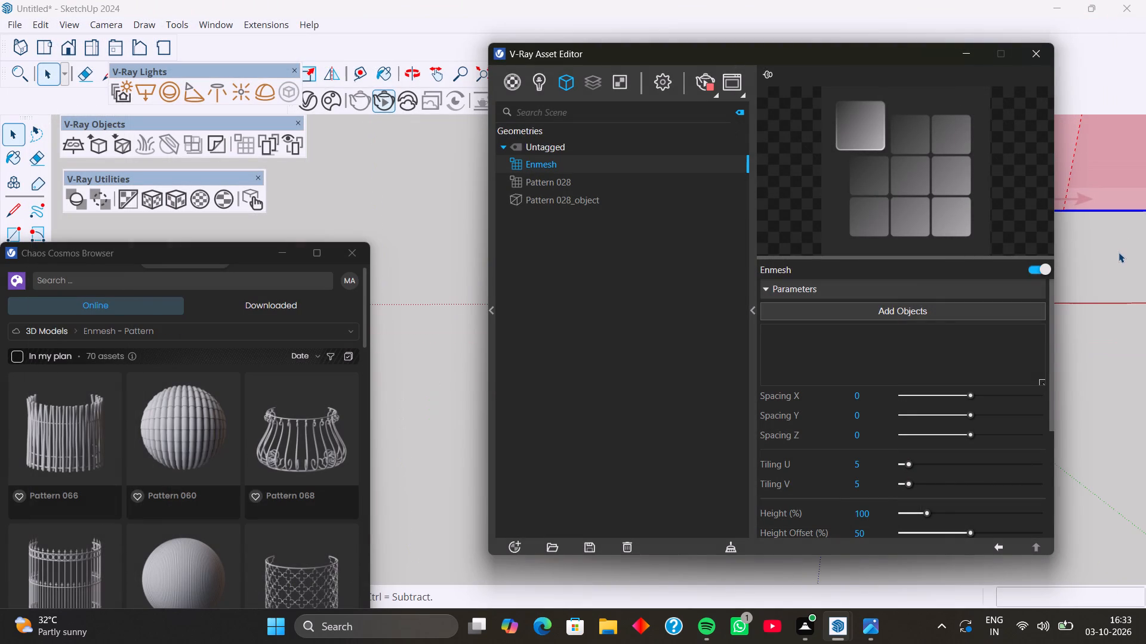
pyautogui.scroll(-4, 1120, 252)
pyautogui.keyDown('shift'); pyautogui.moveTo(1120, 252); pyautogui.dragTo(468, 456, button='middle'); pyautogui.keyUp('shift')
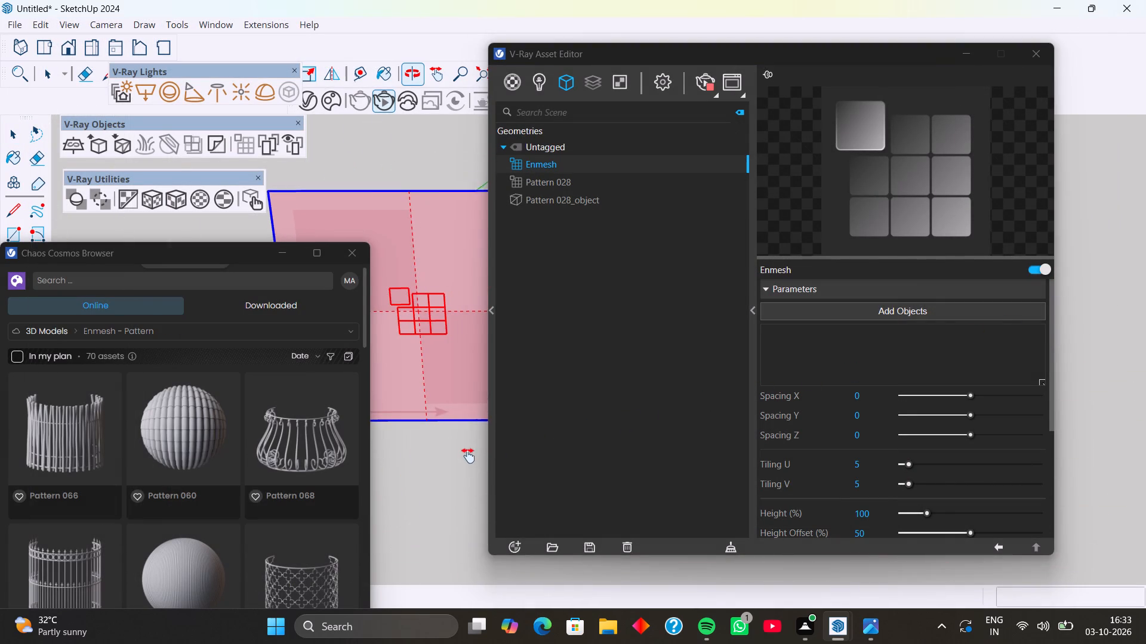
pyautogui.keyDown('shift'); pyautogui.moveTo(468, 456); pyautogui.dragTo(467, 456, button='middle'); pyautogui.keyUp('shift')
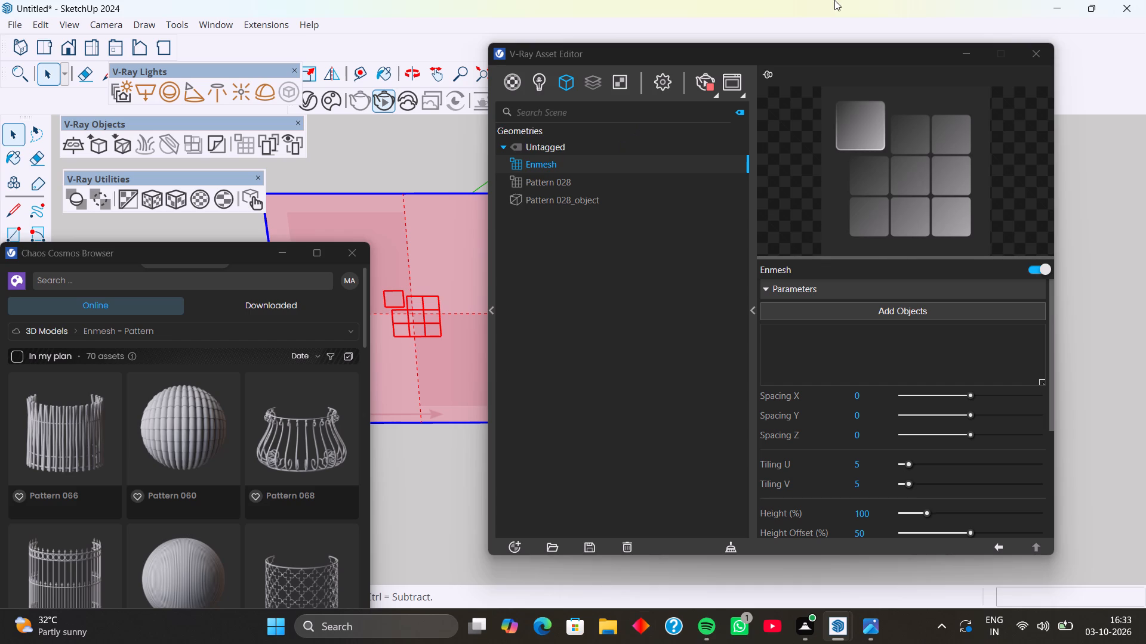
pyautogui.click(388, 107)
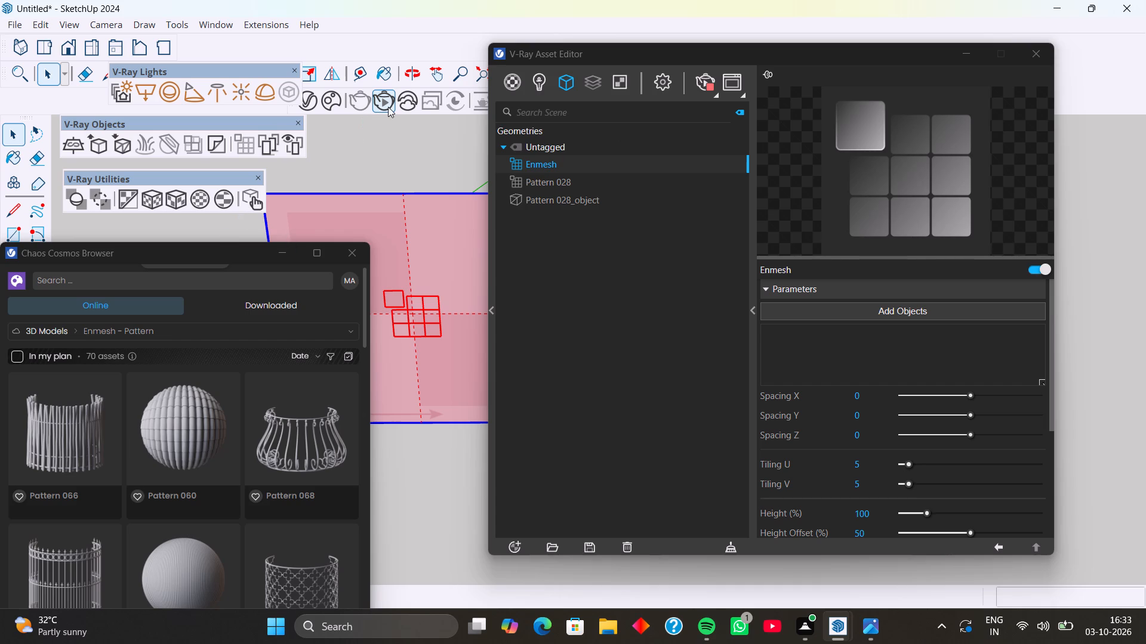
pyautogui.click(384, 103)
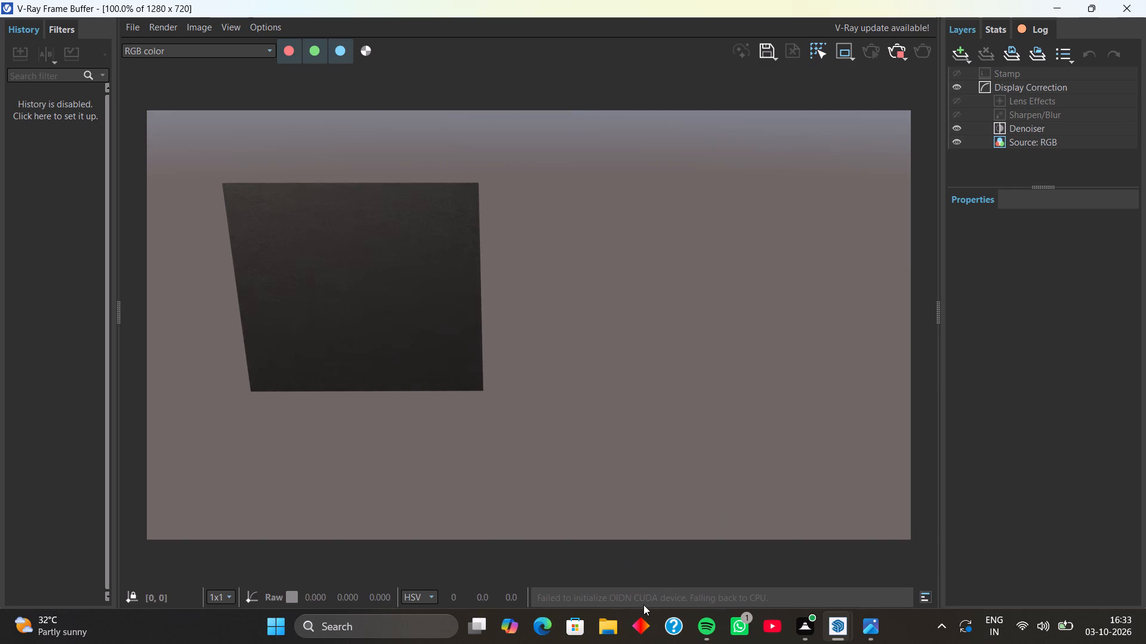
pyautogui.scroll(1, 640, 605)
pyautogui.click(1125, 13)
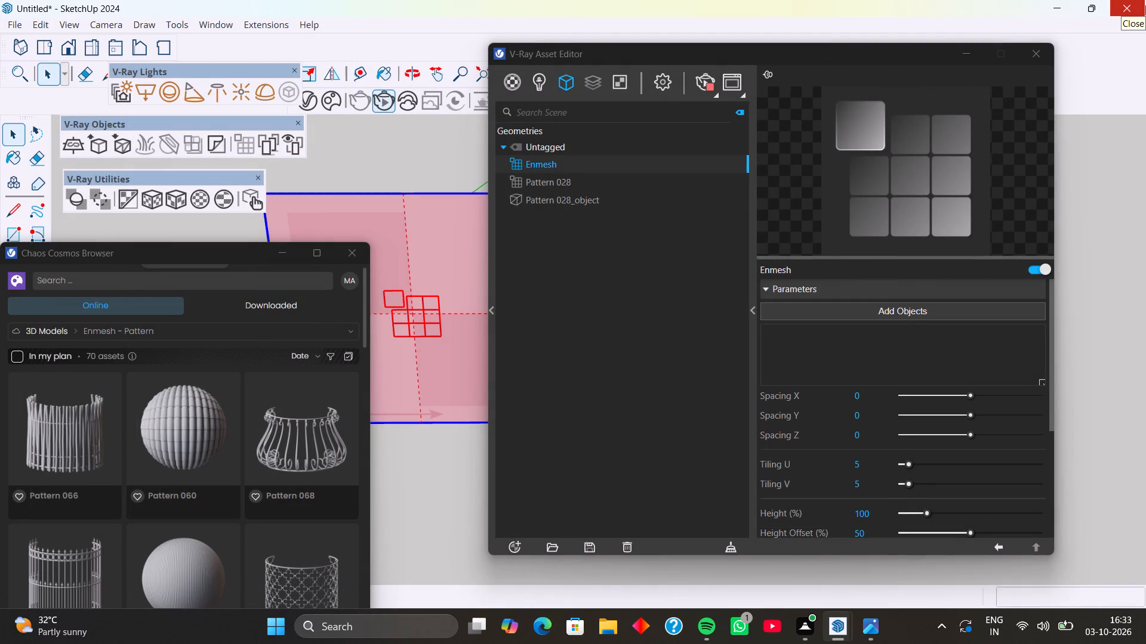
# Close the Asset Editor and the Chaos Cosmos browser, and deselect the panel.
pyautogui.scroll(1, 1145, 5)
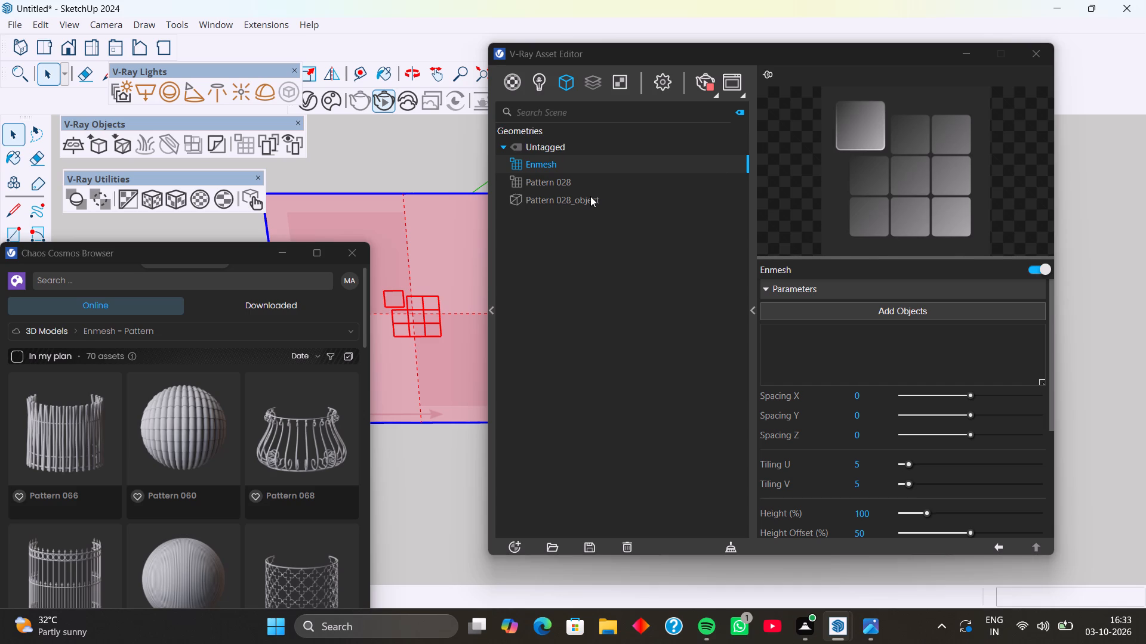
pyautogui.click(1039, 55)
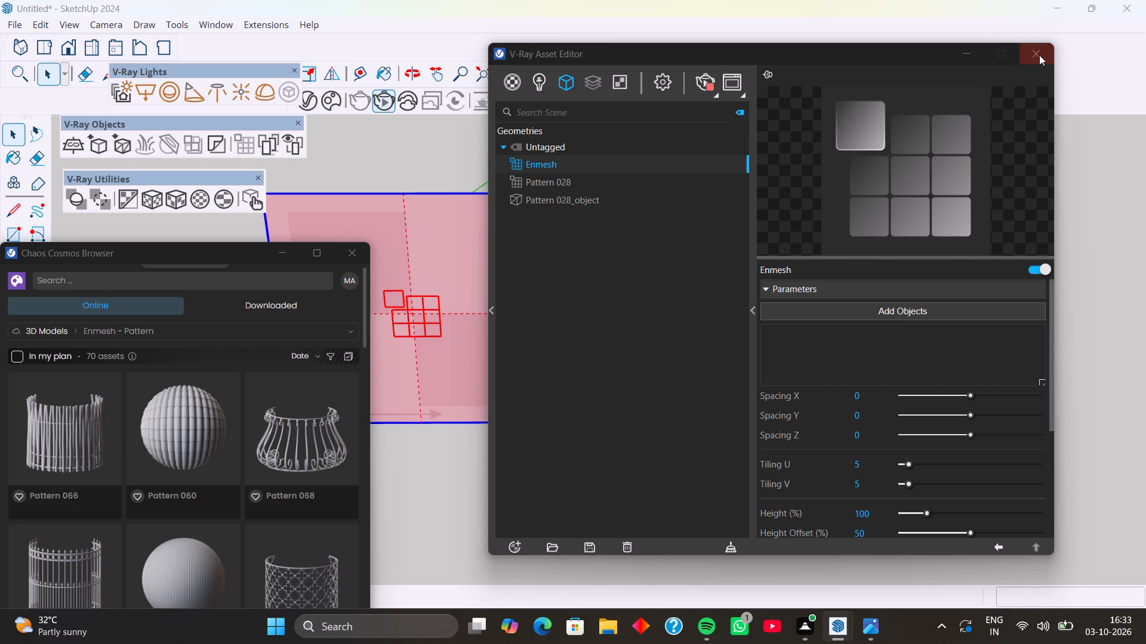
pyautogui.click(359, 253)
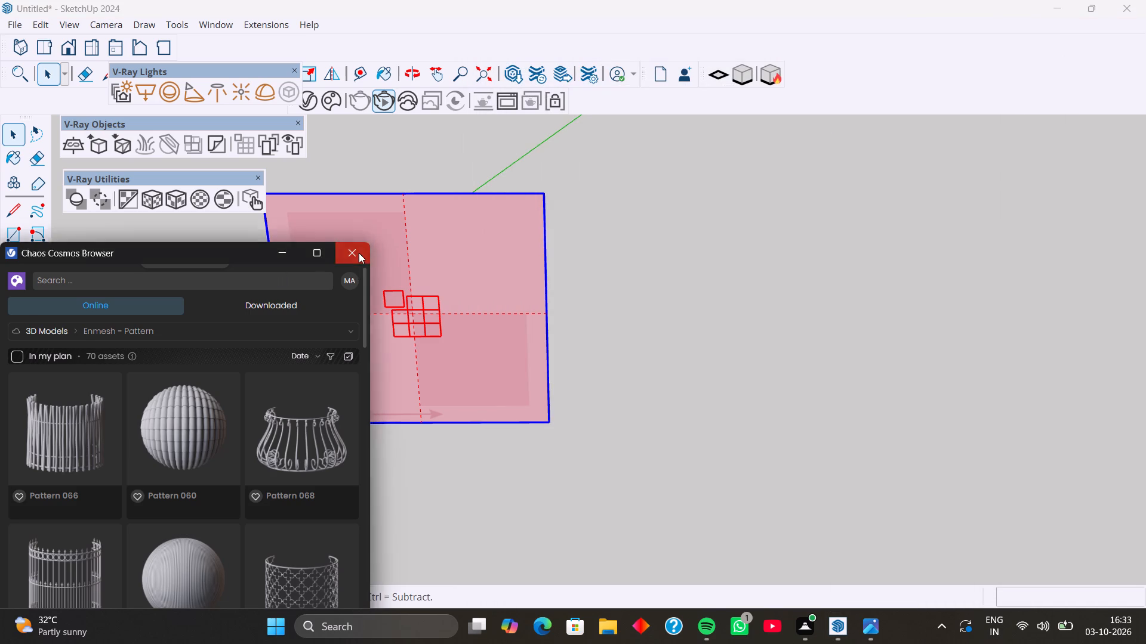
pyautogui.click(557, 320)
pyautogui.click(602, 321)
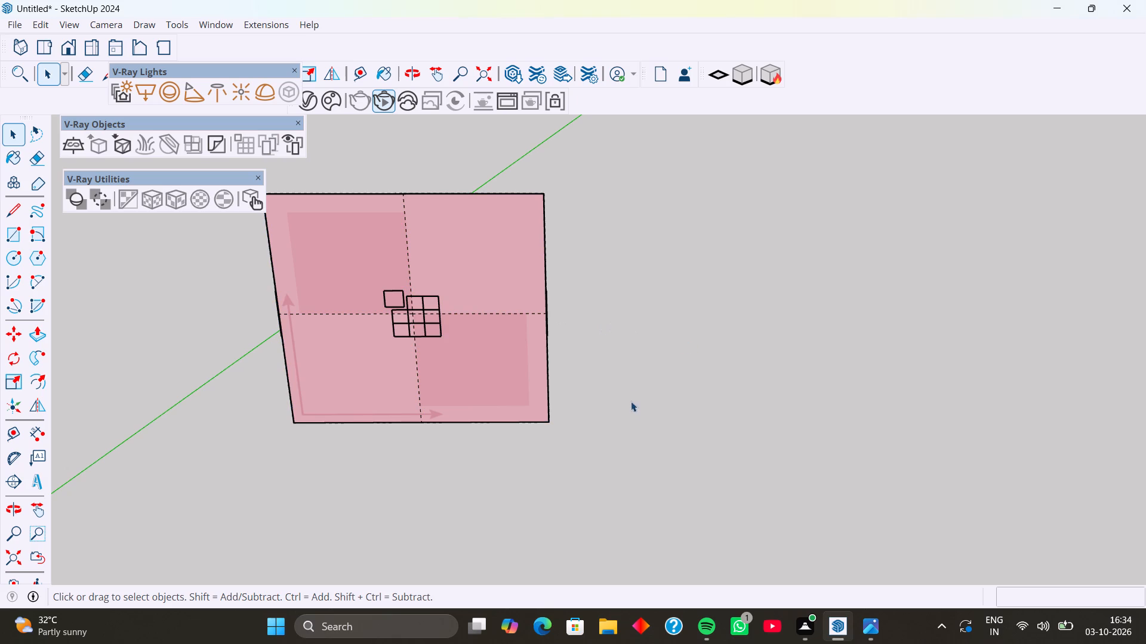
# Draw an upright rectangle about 31' by 23' 5" beside the existing panel, perpendicular to the green axis.
pyautogui.scroll(-2, 625, 423)
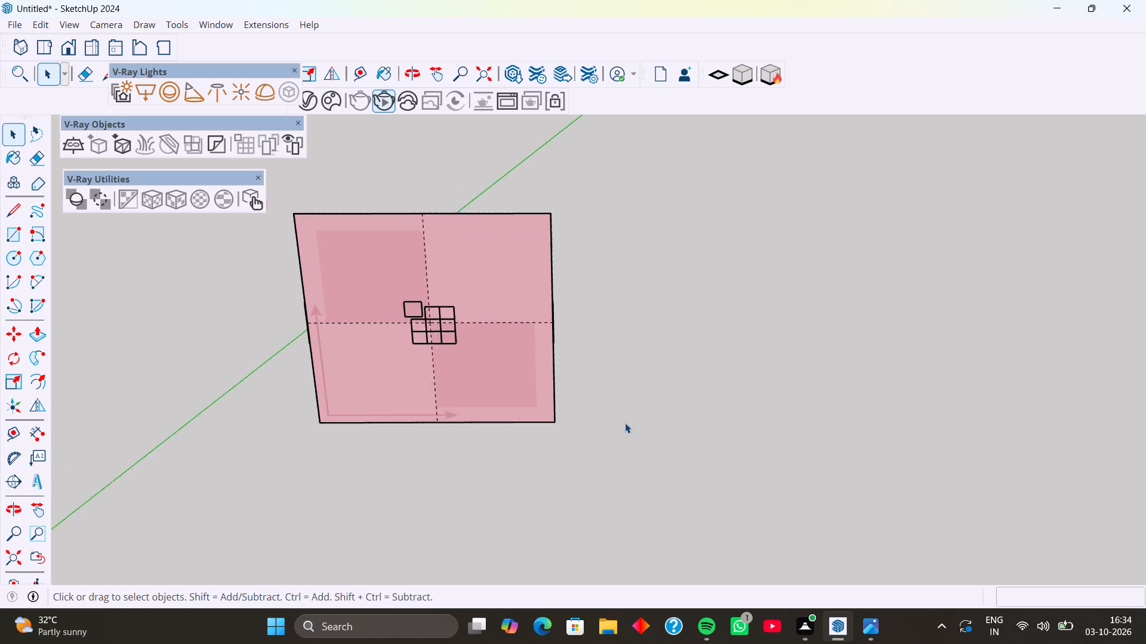
pyautogui.scroll(-3, 625, 423)
pyautogui.scroll(2, 625, 423)
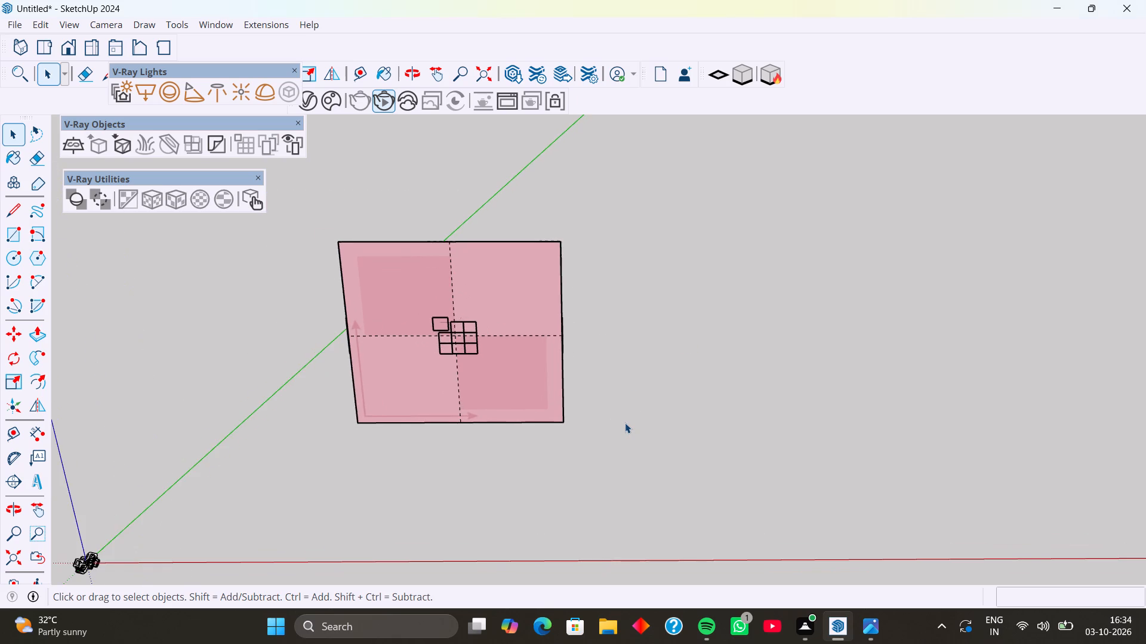
pyautogui.scroll(-1, 625, 423)
pyautogui.press('r')
pyautogui.click(635, 443)
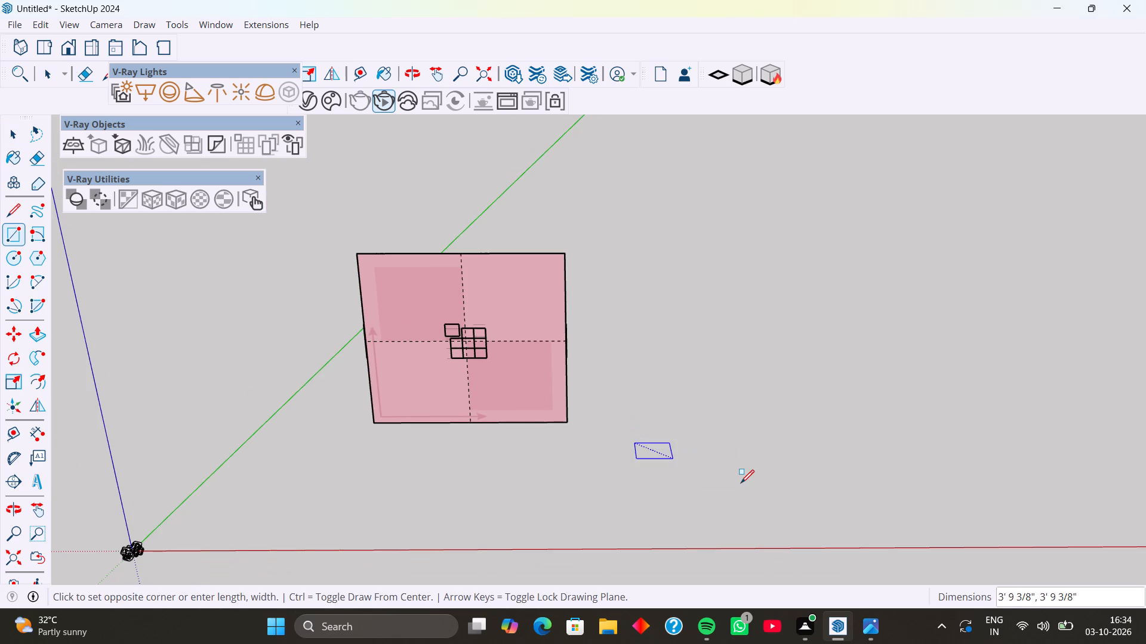
pyautogui.press('Up')
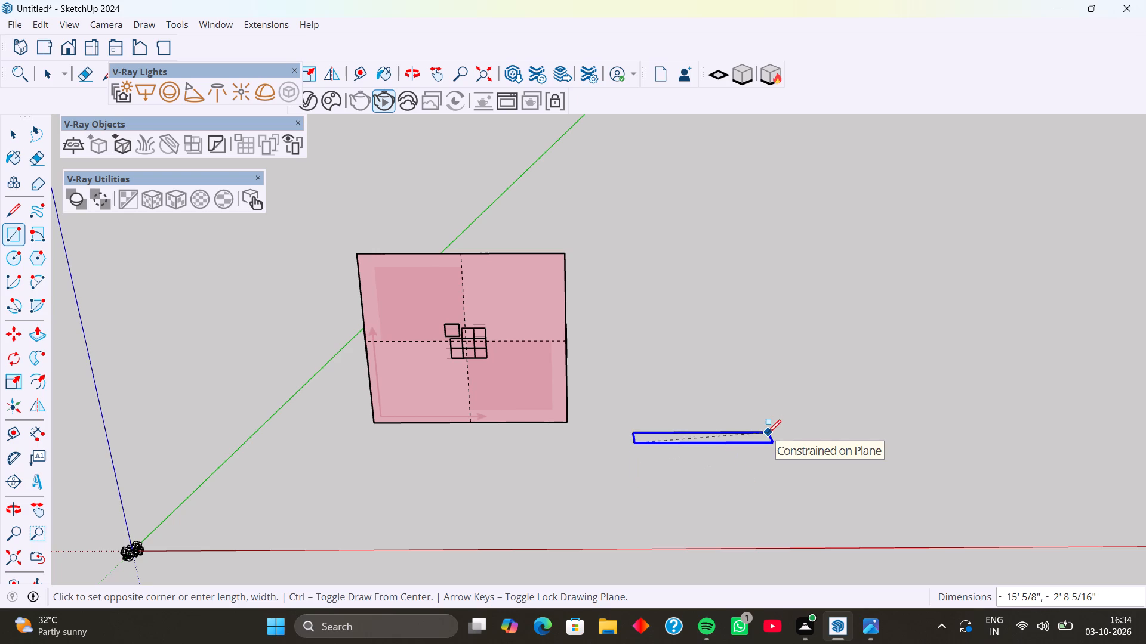
pyautogui.press('Left')
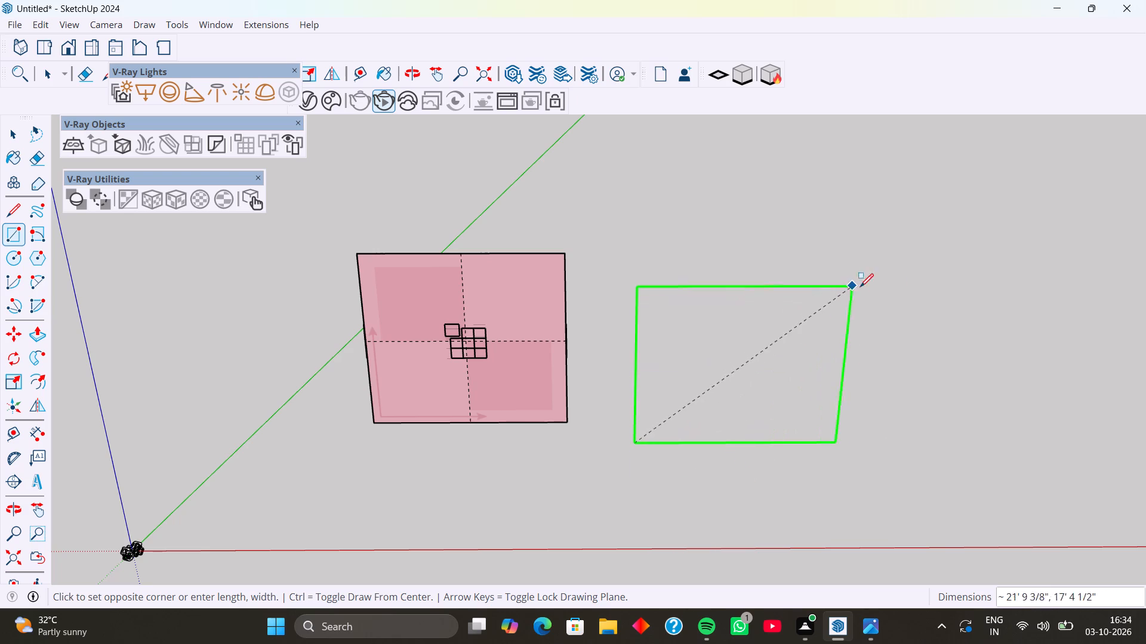
pyautogui.click(952, 227)
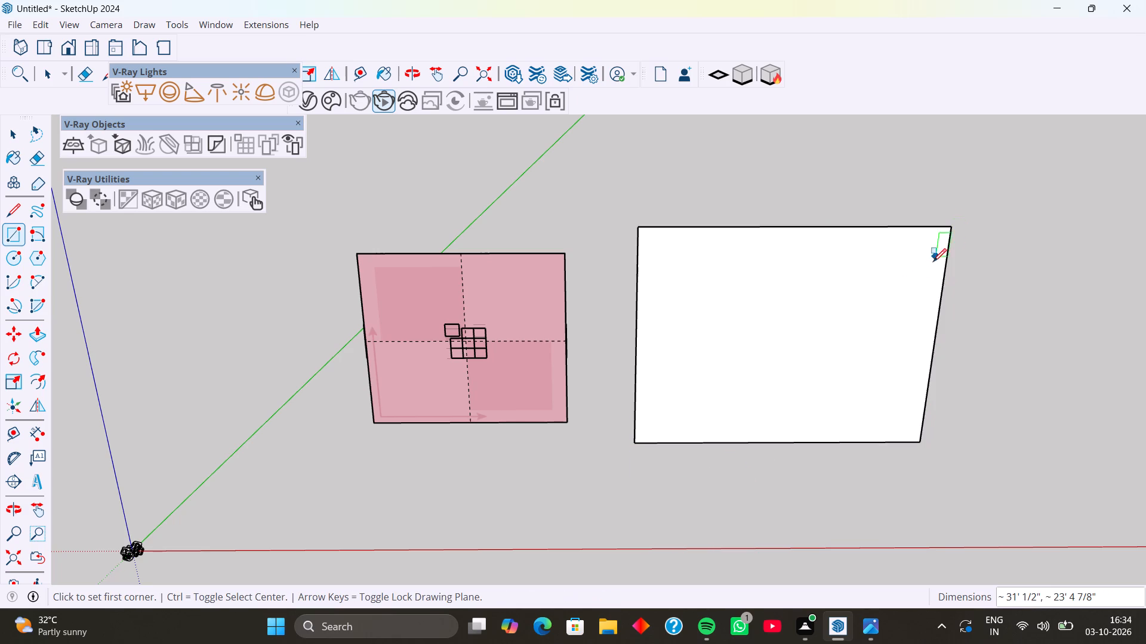
# Make a group from the new rectangle's face and edges.
pyautogui.press('space')
pyautogui.tripleClick(897, 298)
pyautogui.tripleClick(897, 298)
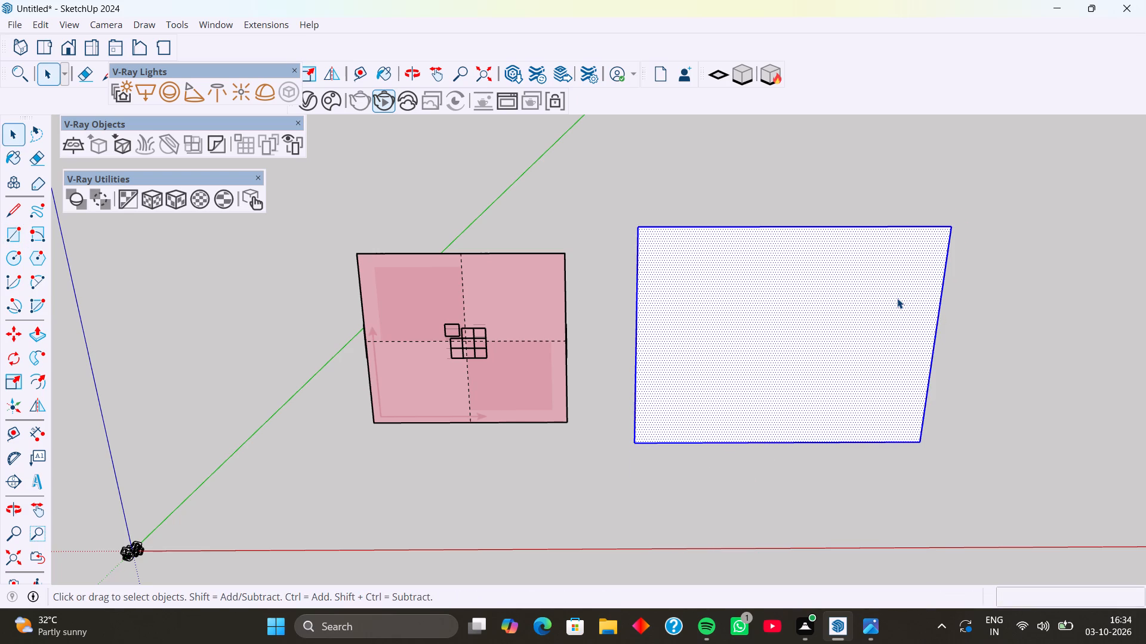
pyautogui.click(897, 298)
pyautogui.rightClick(897, 298)
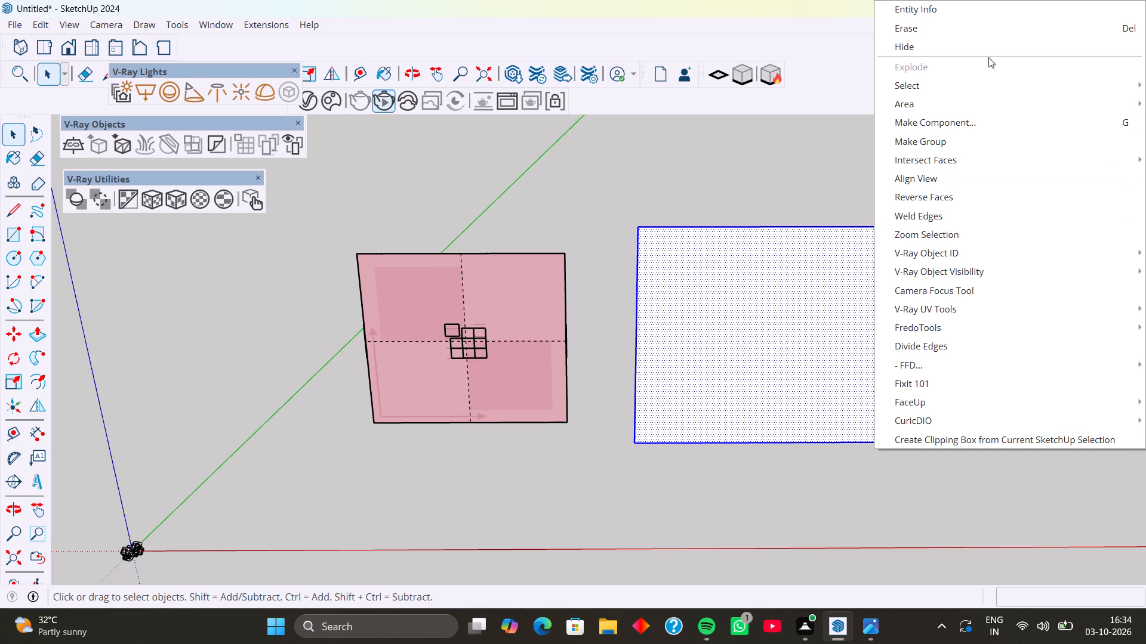
pyautogui.click(965, 135)
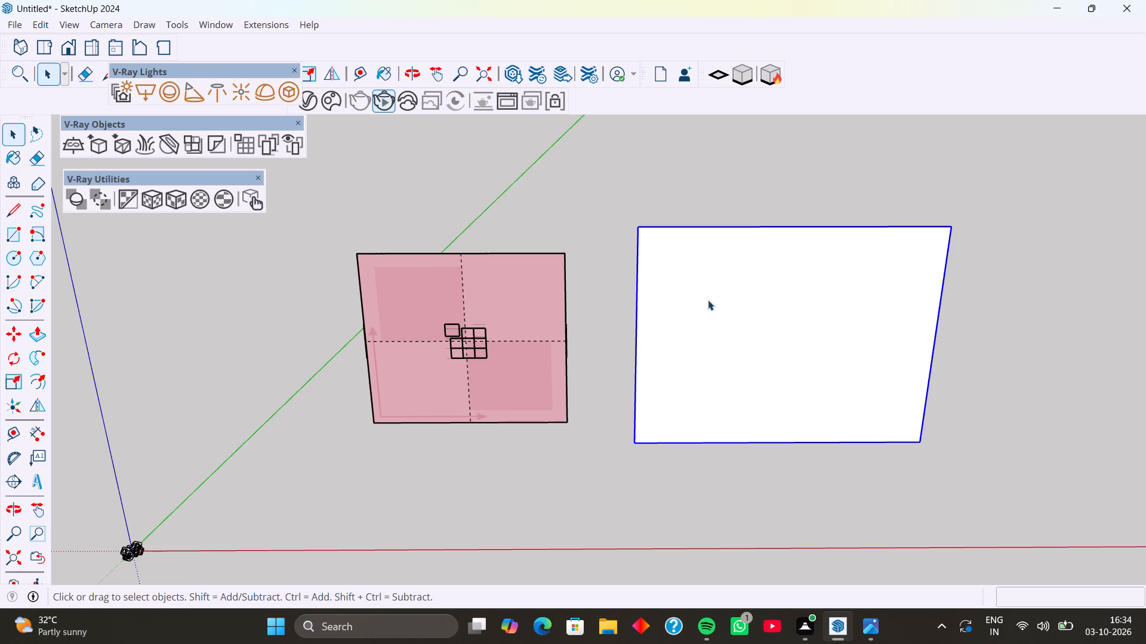
# Add a V-Ray Enmesh to the new grouped panel.
pyautogui.click(244, 147)
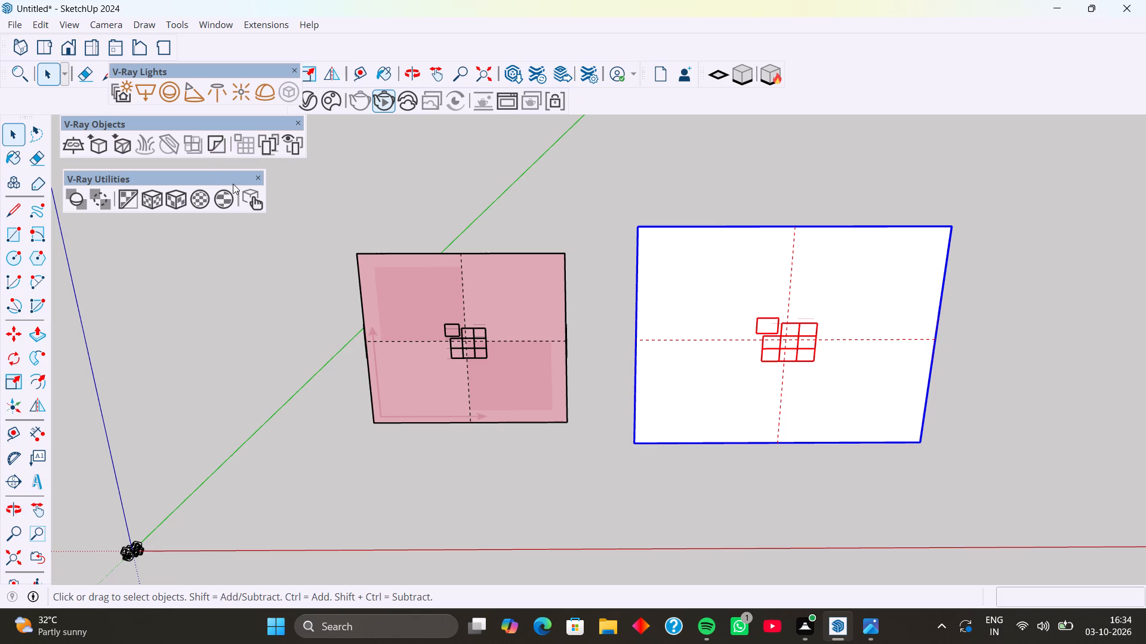
# Open the Chaos Cosmos browser and look through the Fabric materials.
pyautogui.click(339, 103)
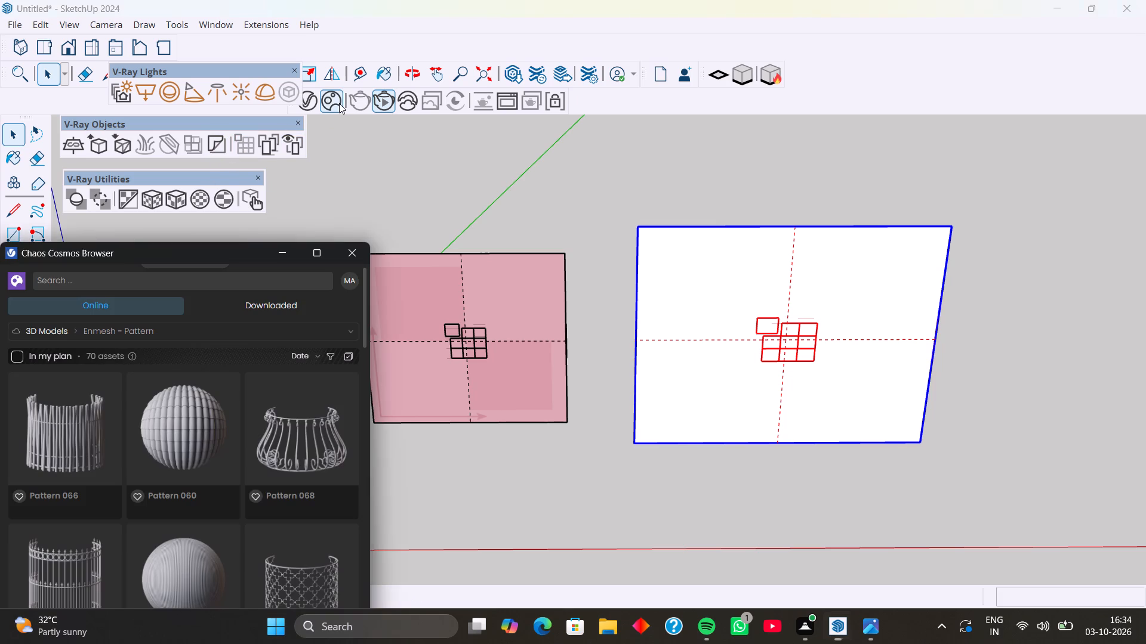
pyautogui.moveTo(251, 255); pyautogui.dragTo(381, 120)
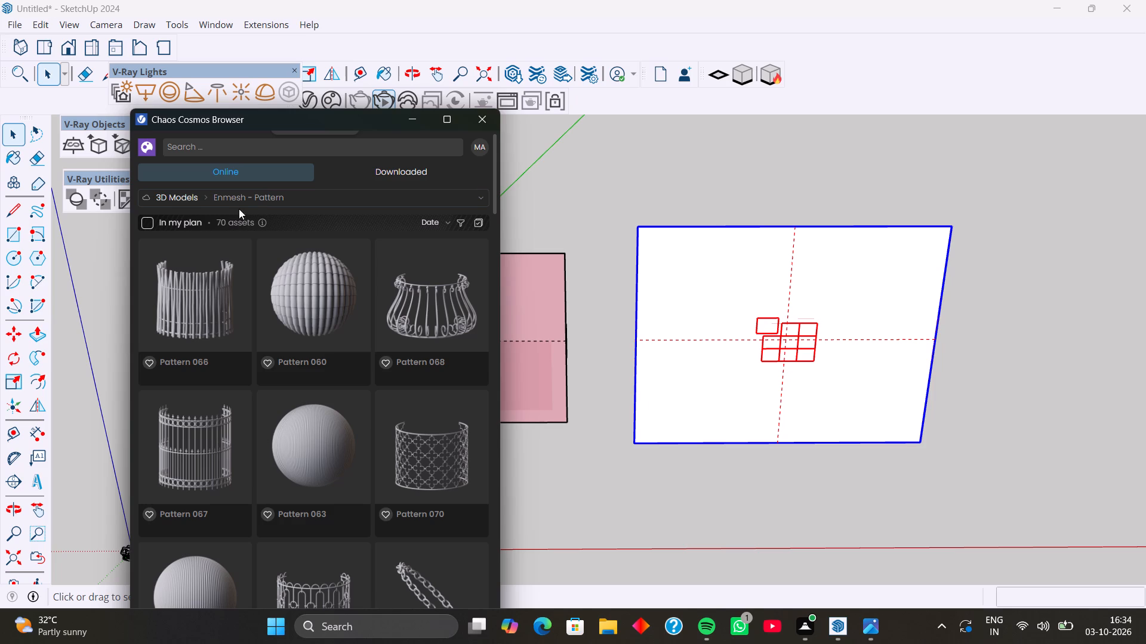
pyautogui.click(257, 201)
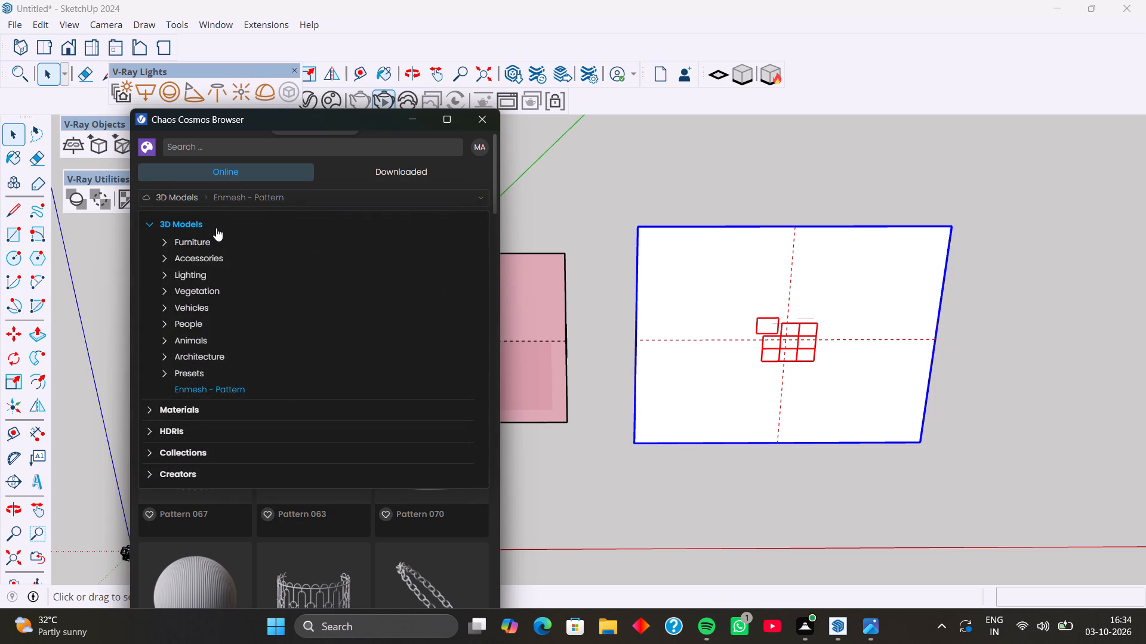
pyautogui.click(188, 411)
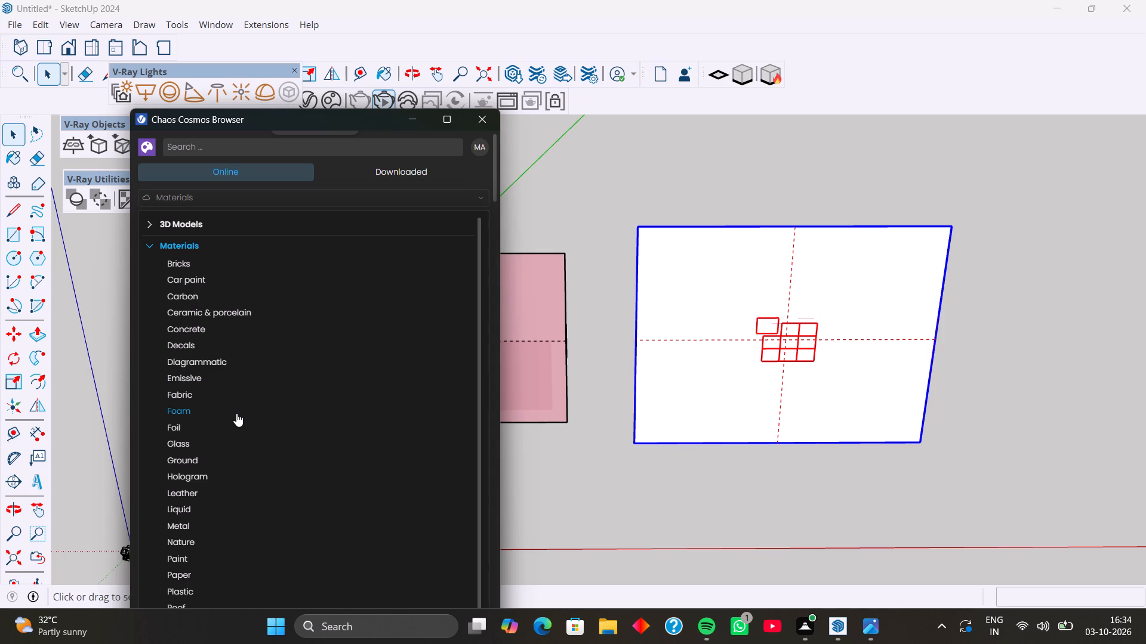
pyautogui.scroll(1, 239, 391)
pyautogui.click(234, 389)
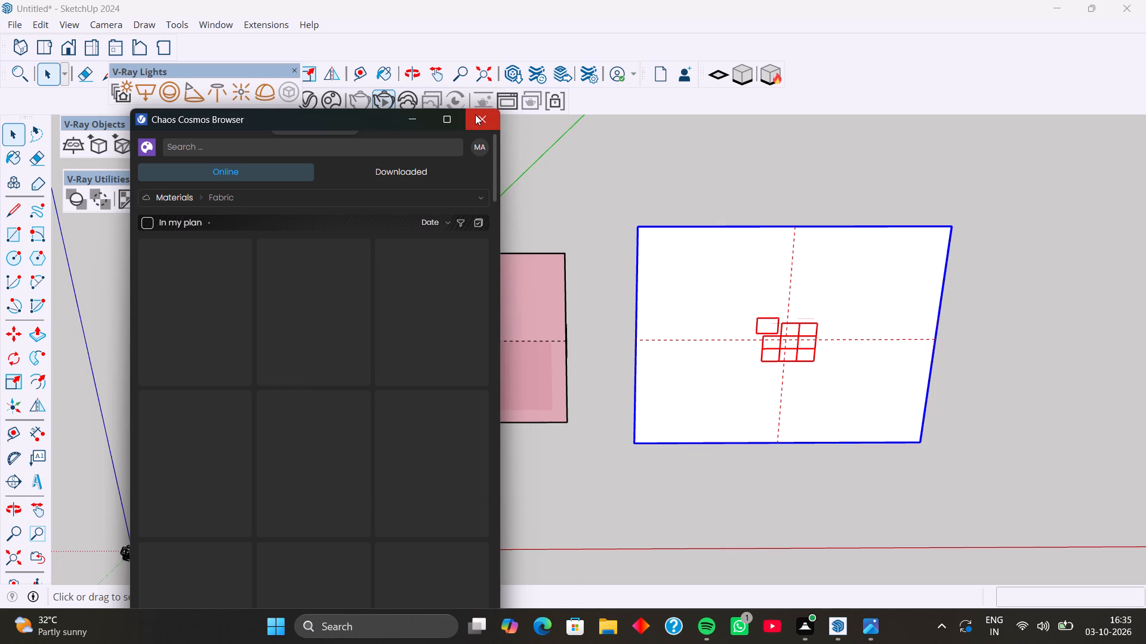
pyautogui.scroll(-3, 286, 354)
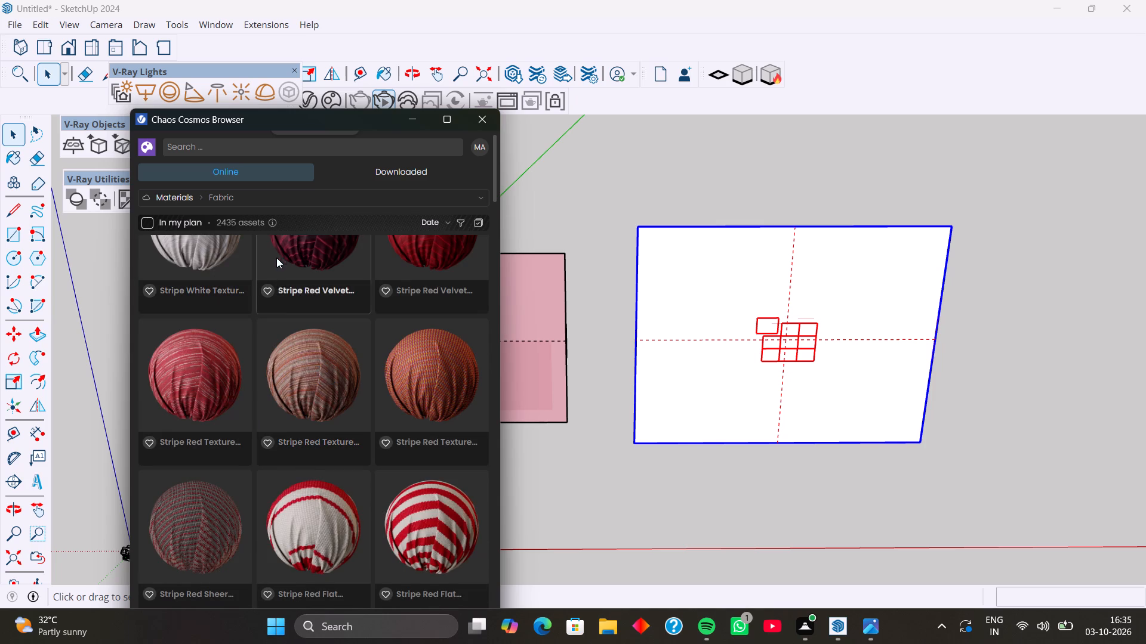
pyautogui.scroll(-9, 275, 389)
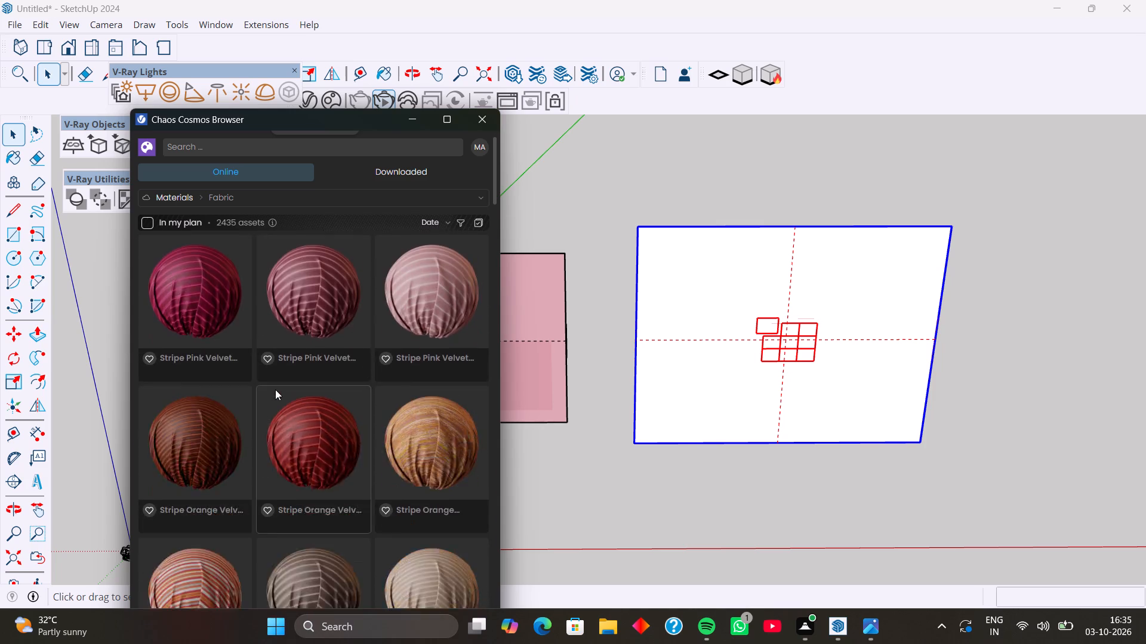
pyautogui.scroll(-11, 275, 389)
pyautogui.scroll(8, 275, 389)
pyautogui.scroll(4, 278, 336)
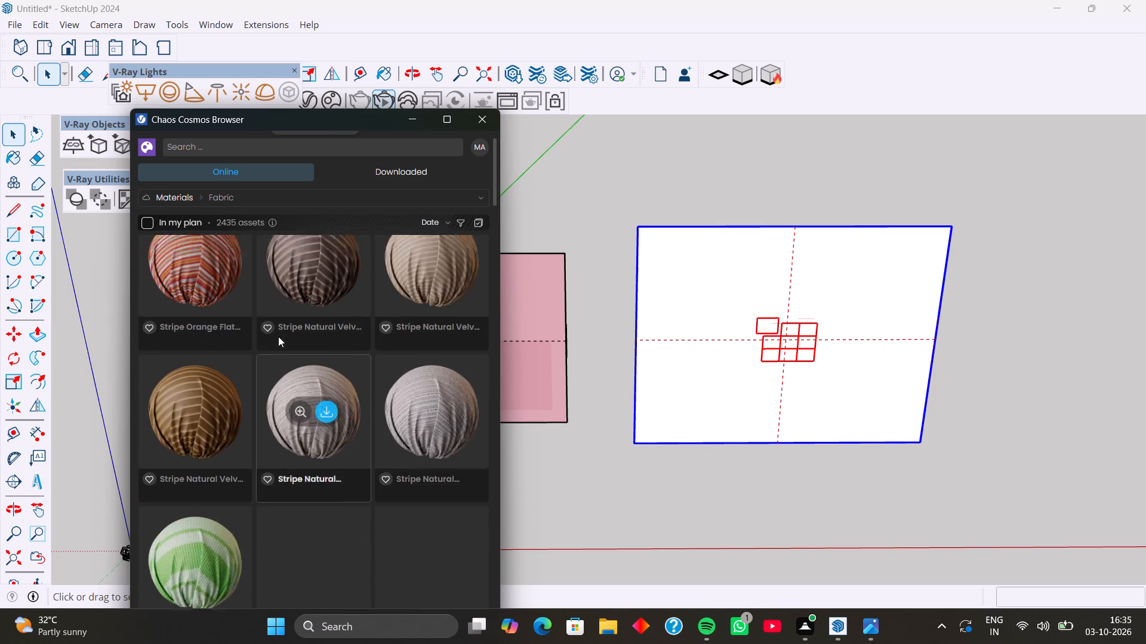
pyautogui.scroll(20, 278, 336)
pyautogui.scroll(1, 278, 336)
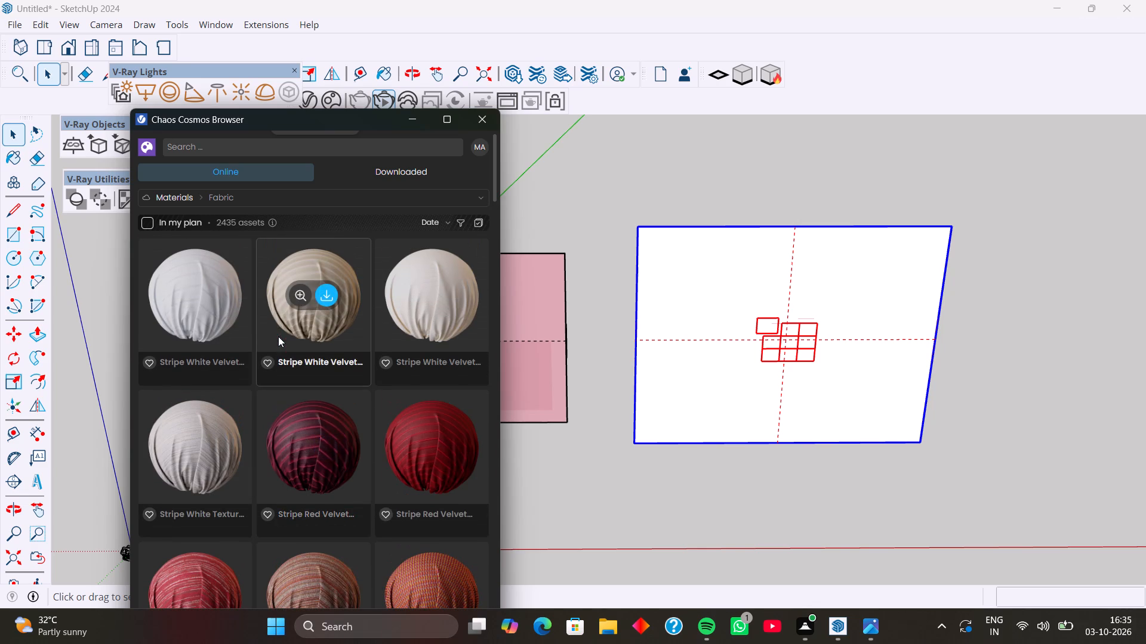
pyautogui.scroll(2, 278, 336)
# Look through the Nature materials and the other material categories, and return to the Fabric category.
pyautogui.click(295, 194)
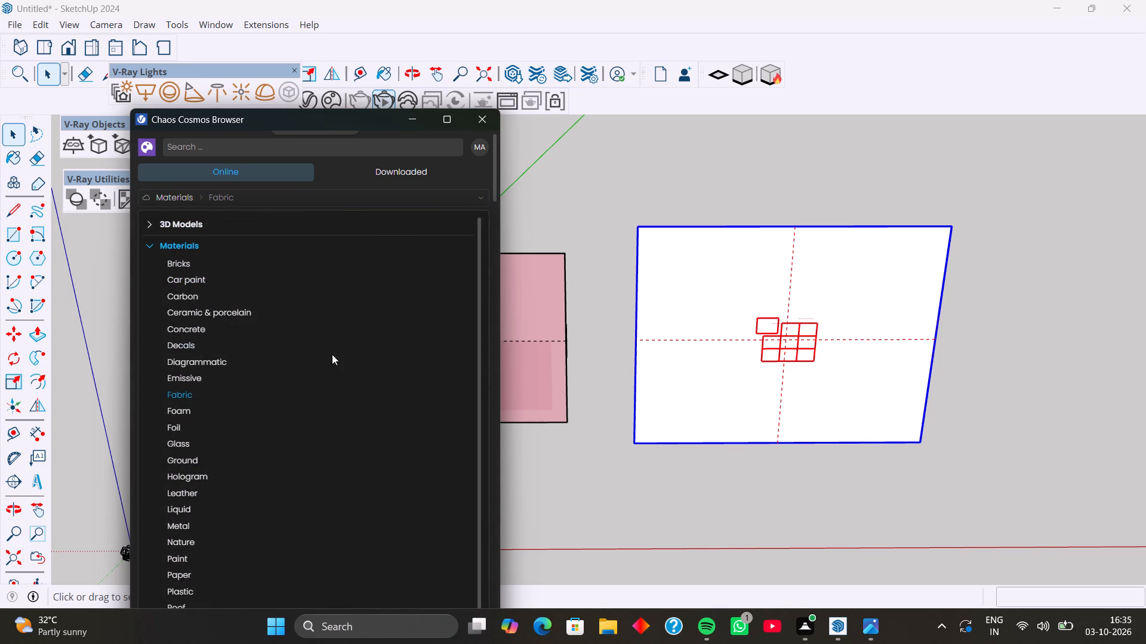
pyautogui.click(240, 198)
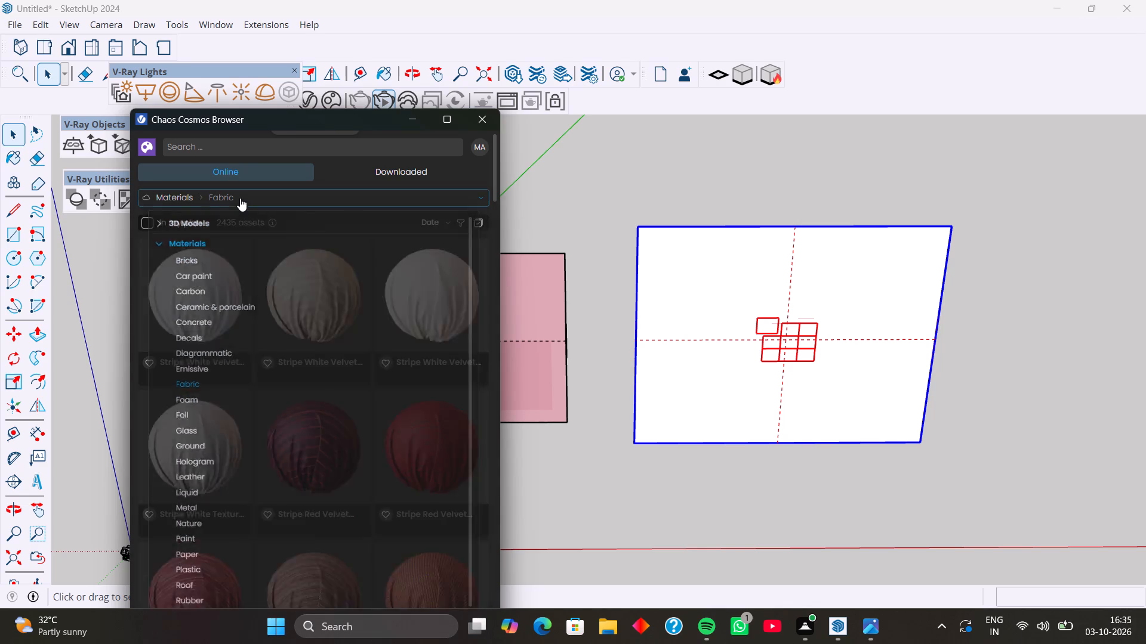
pyautogui.click(482, 201)
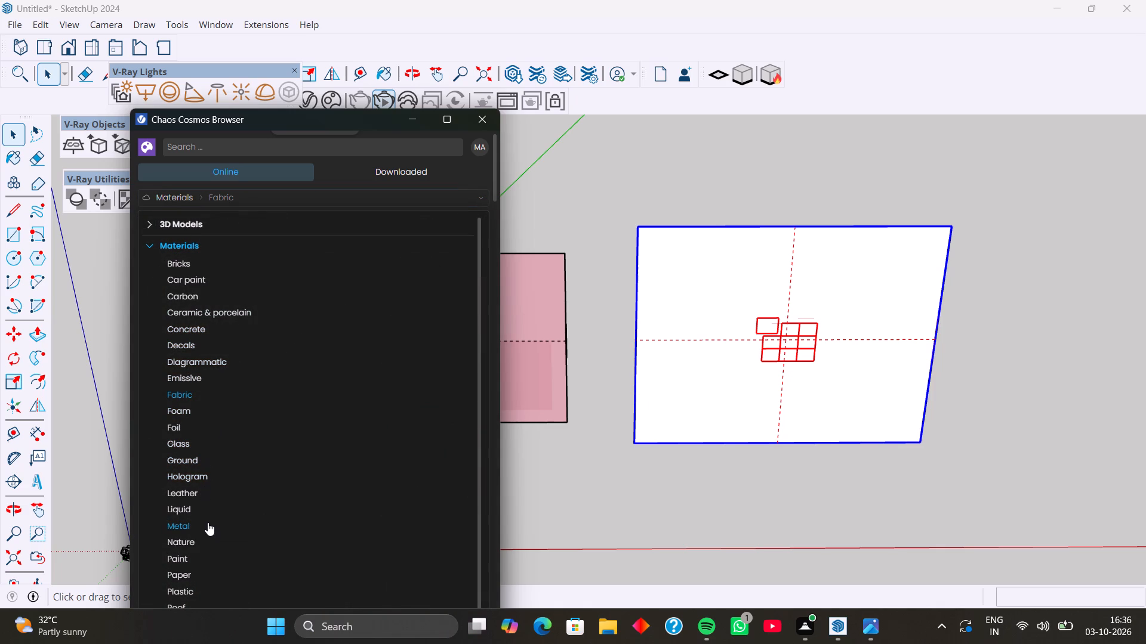
pyautogui.click(212, 544)
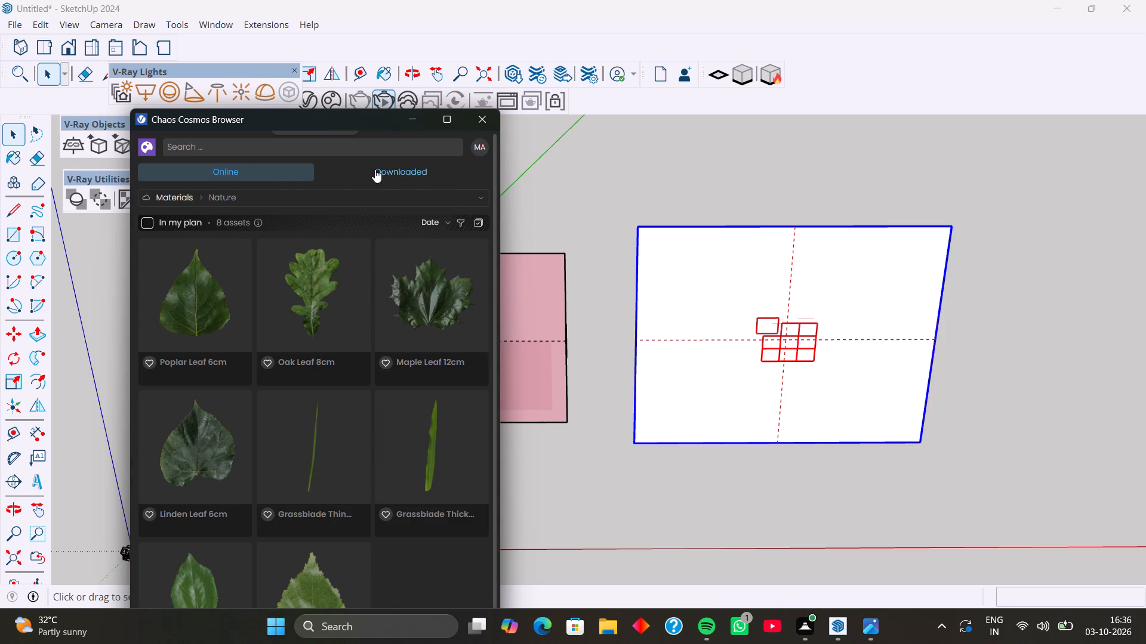
pyautogui.click(263, 203)
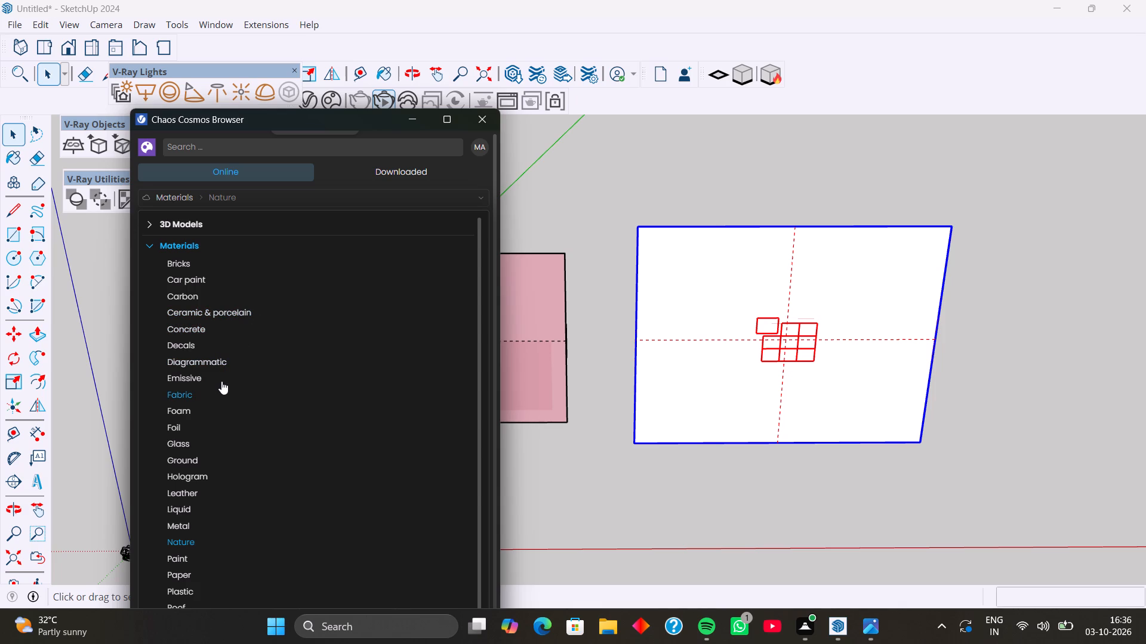
pyautogui.scroll(-1, 224, 336)
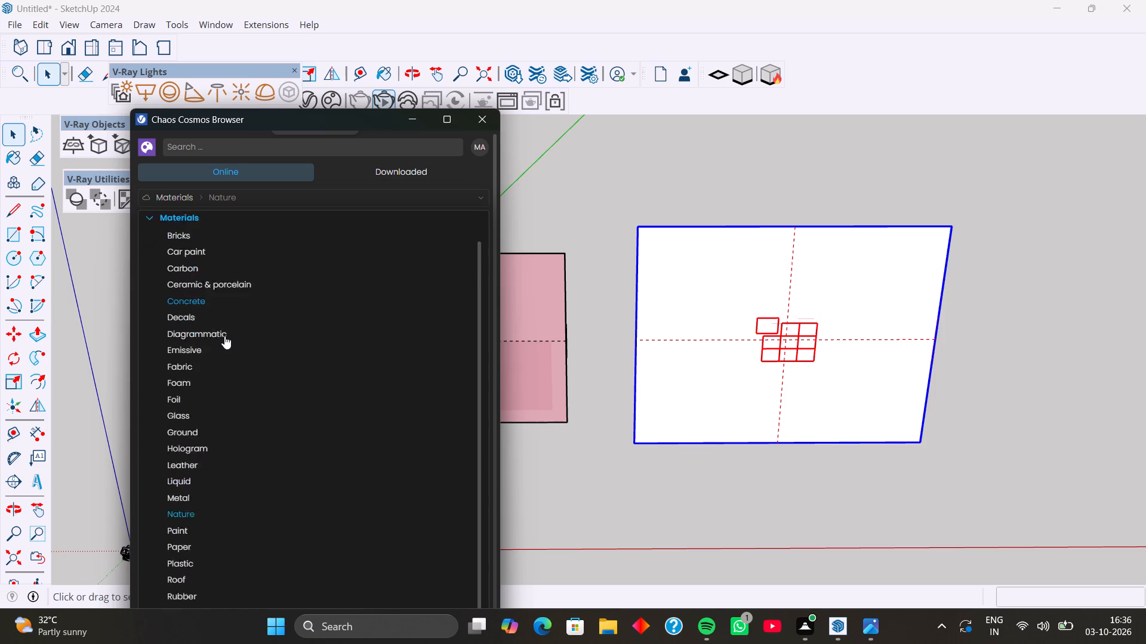
pyautogui.scroll(-2, 224, 336)
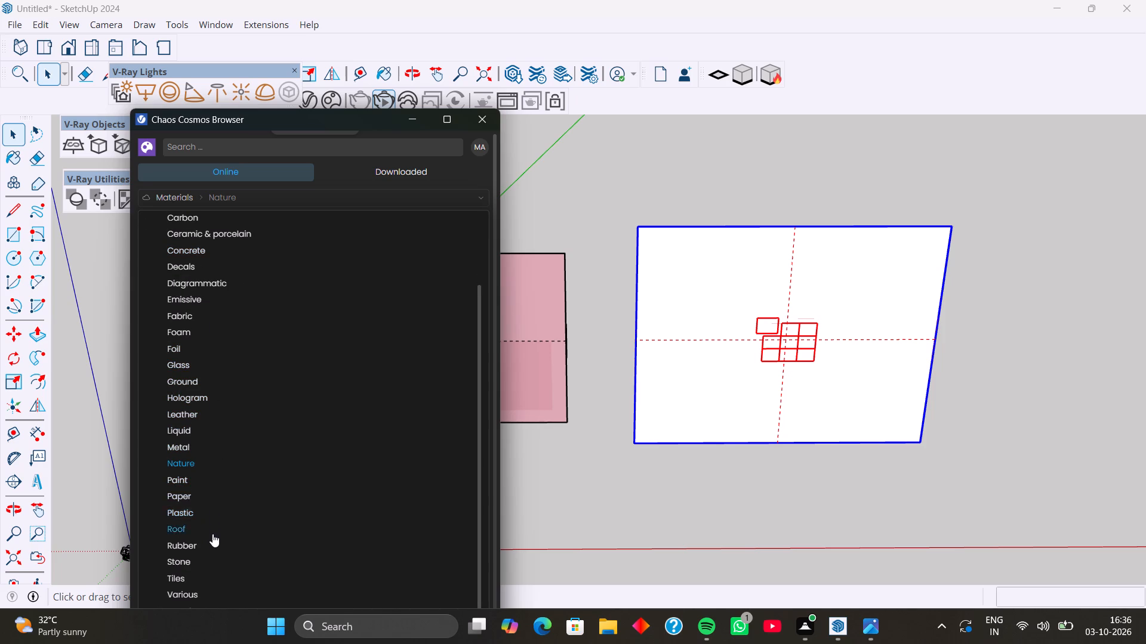
pyautogui.scroll(-4, 253, 401)
pyautogui.scroll(8, 253, 400)
pyautogui.scroll(3, 197, 273)
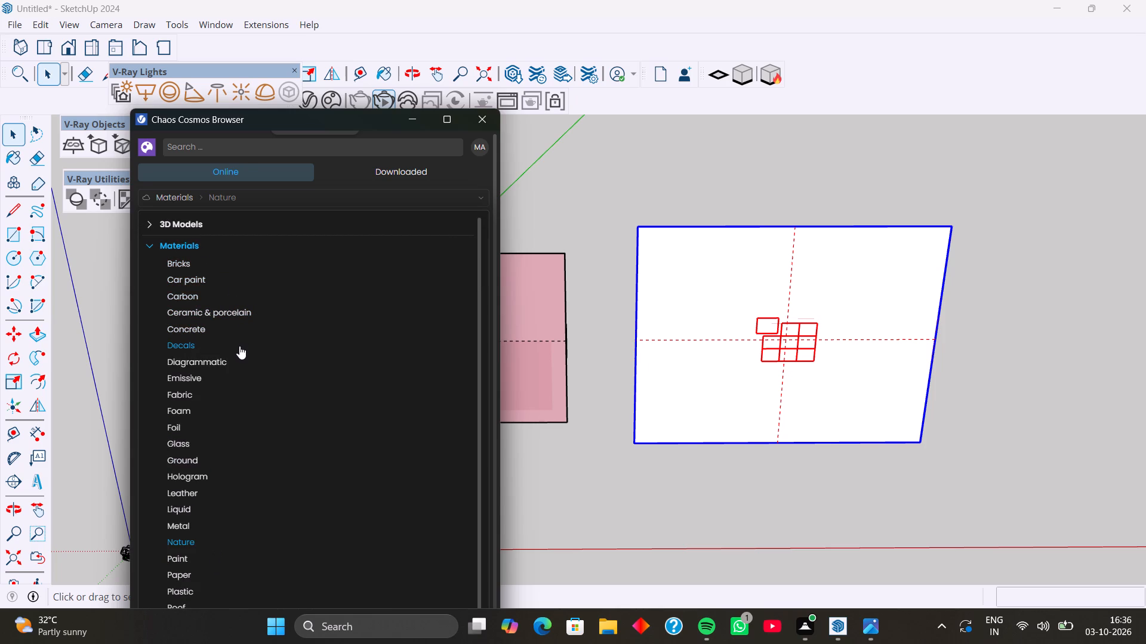
pyautogui.click(230, 392)
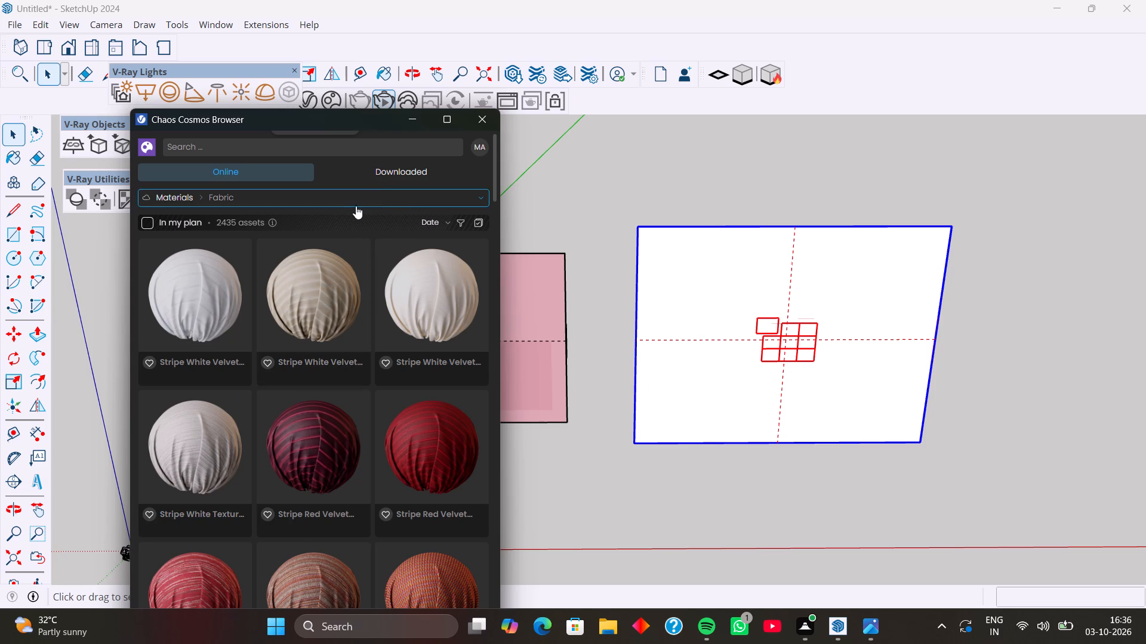
pyautogui.click(480, 196)
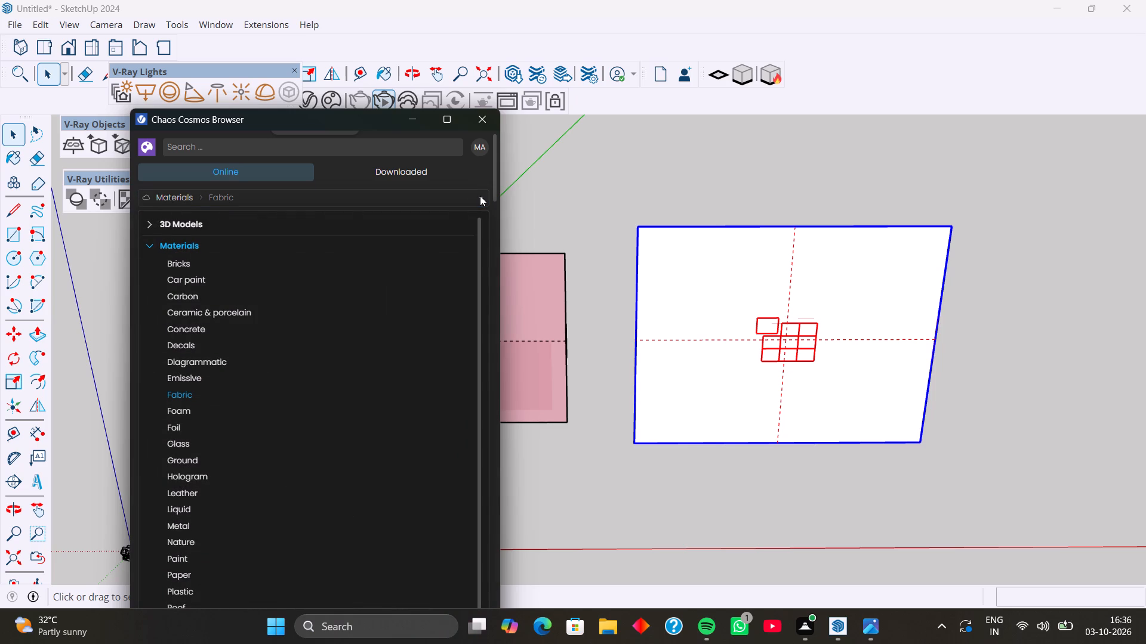
pyautogui.click(480, 196)
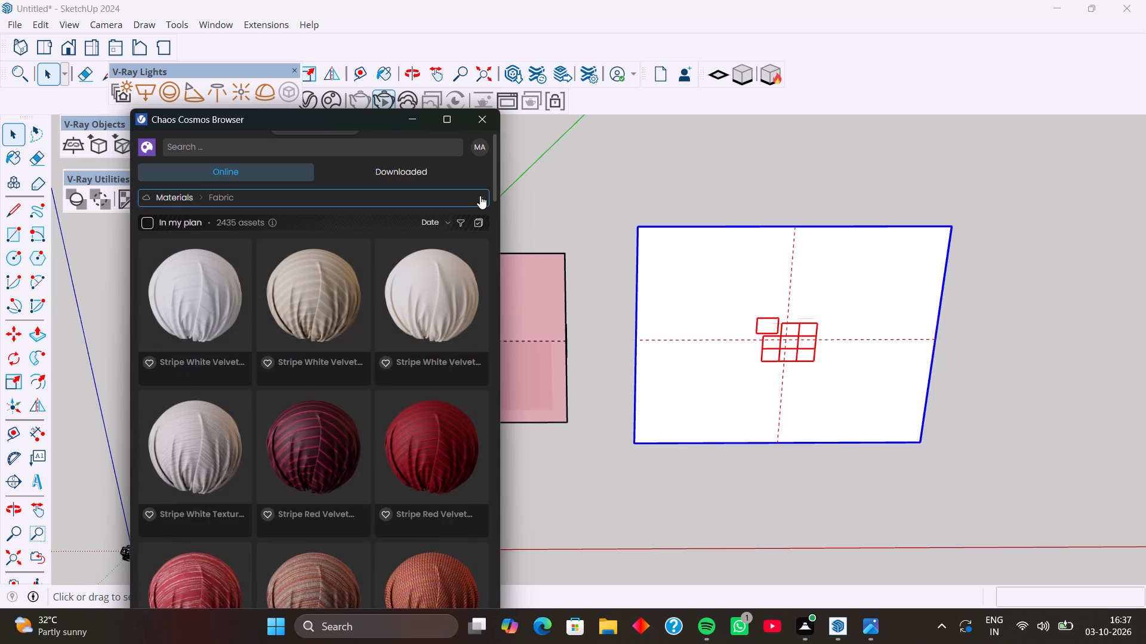
# Search the asset library for leather, view Leather A02 Brown 25cm among online and downloaded assets, and clear the search.
pyautogui.click(375, 142)
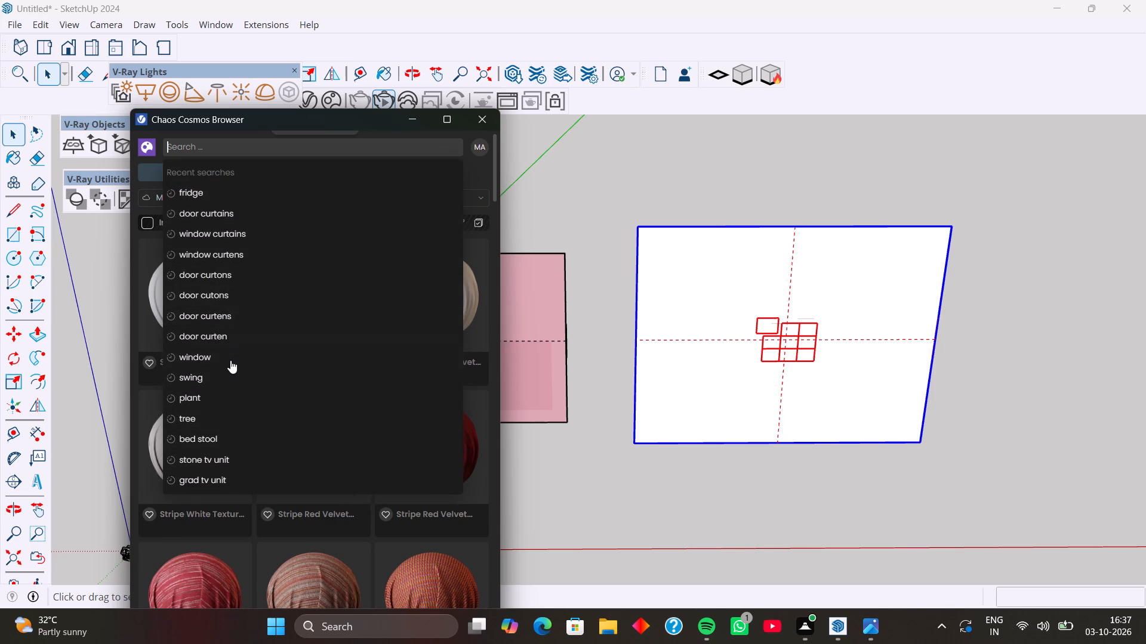
pyautogui.press('l')
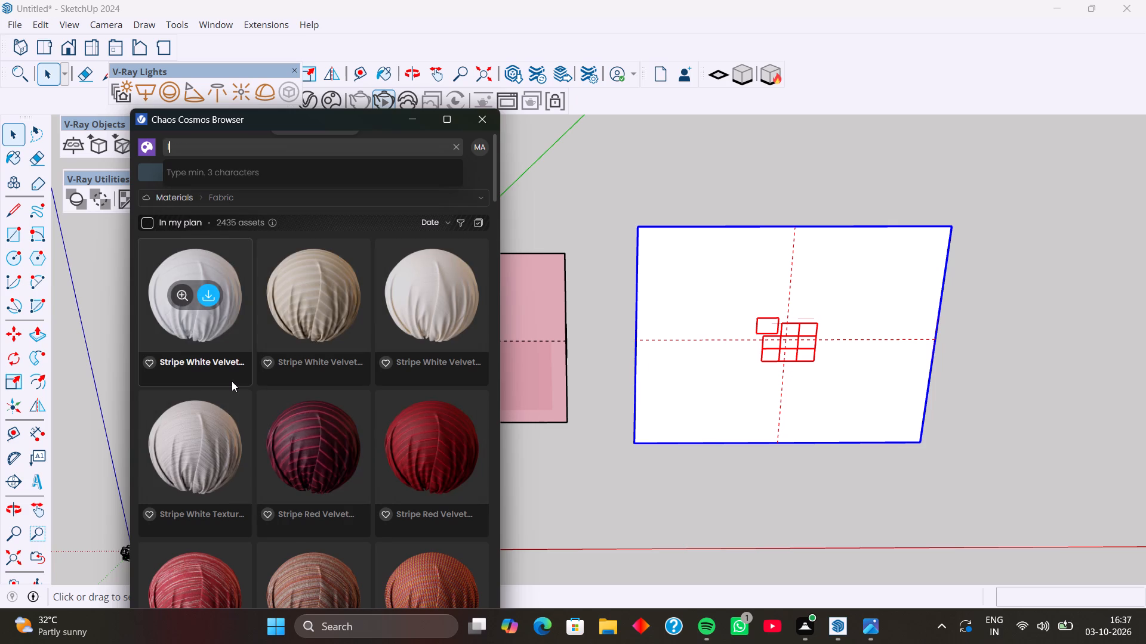
pyautogui.press('e')
pyautogui.write('ather')
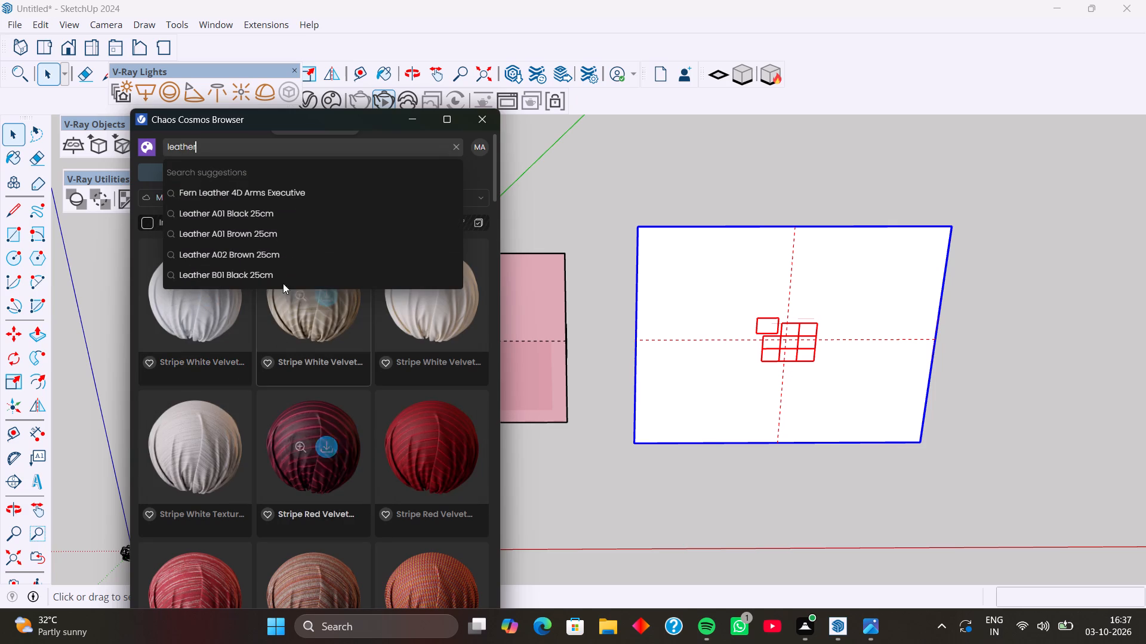
pyautogui.click(295, 250)
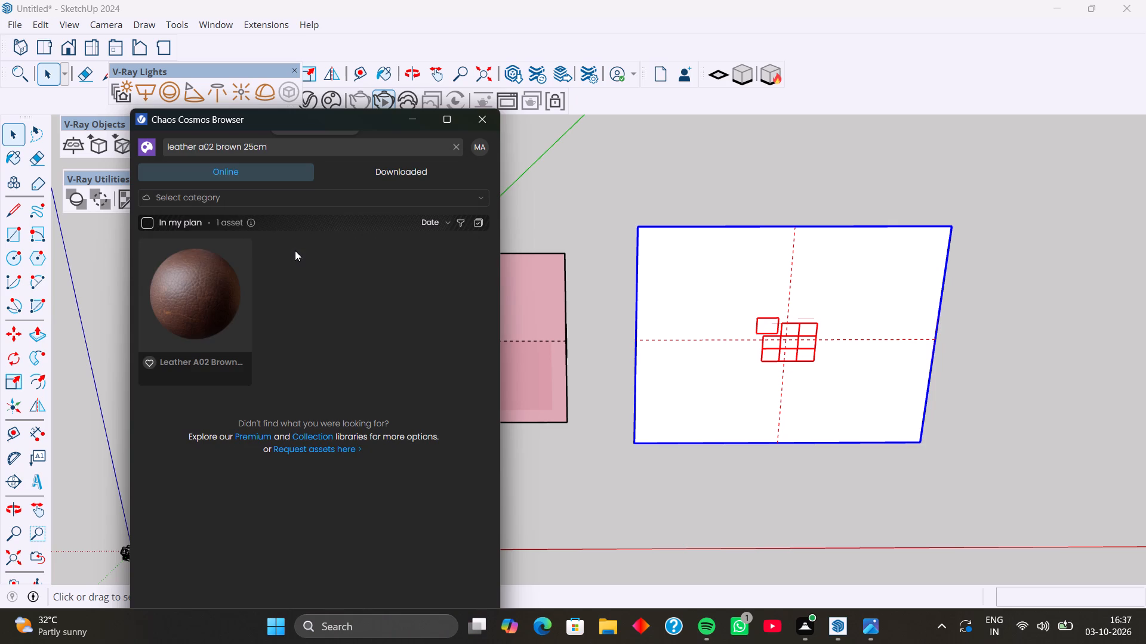
pyautogui.click(400, 177)
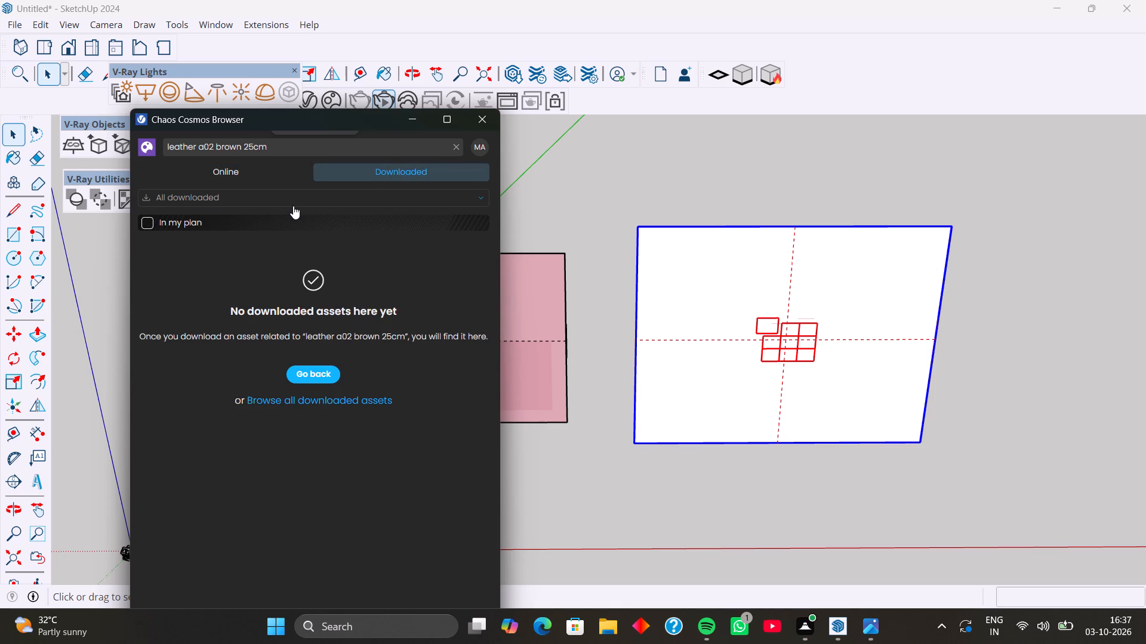
pyautogui.click(247, 172)
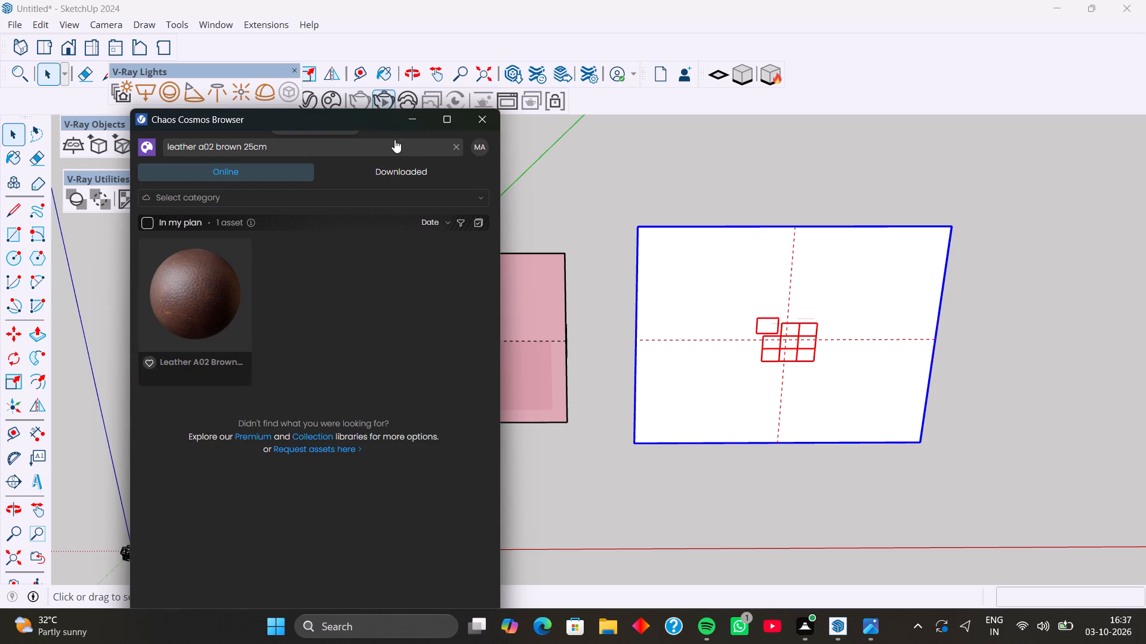
pyautogui.click(458, 150)
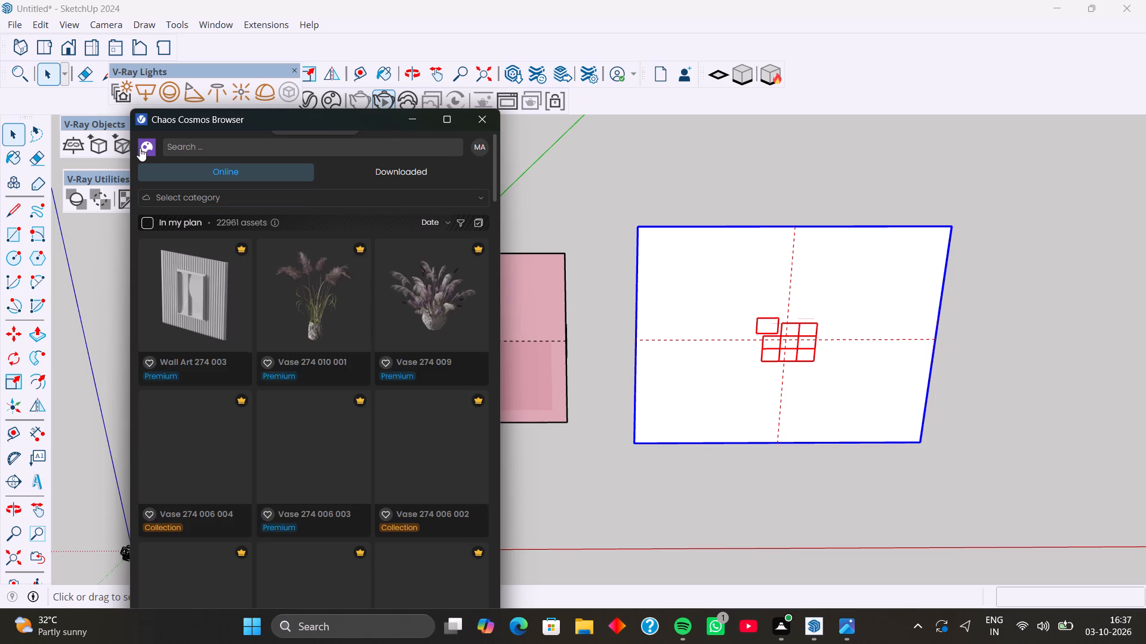
# Look through the online Materials assets, the Fabric category and the list of other material categories.
pyautogui.click(140, 148)
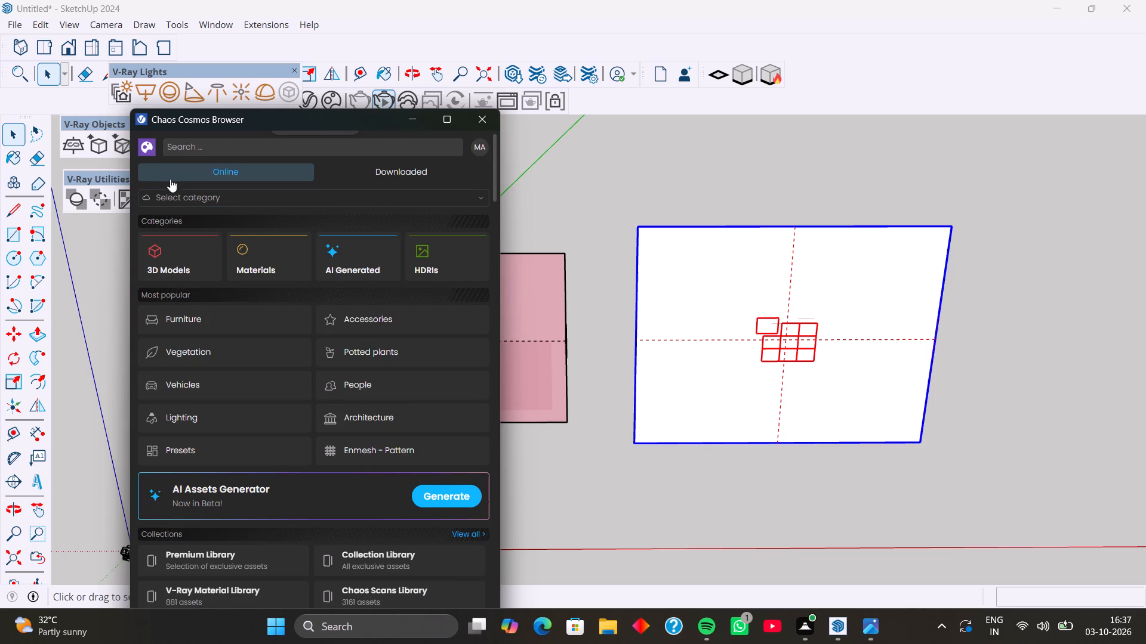
pyautogui.click(260, 263)
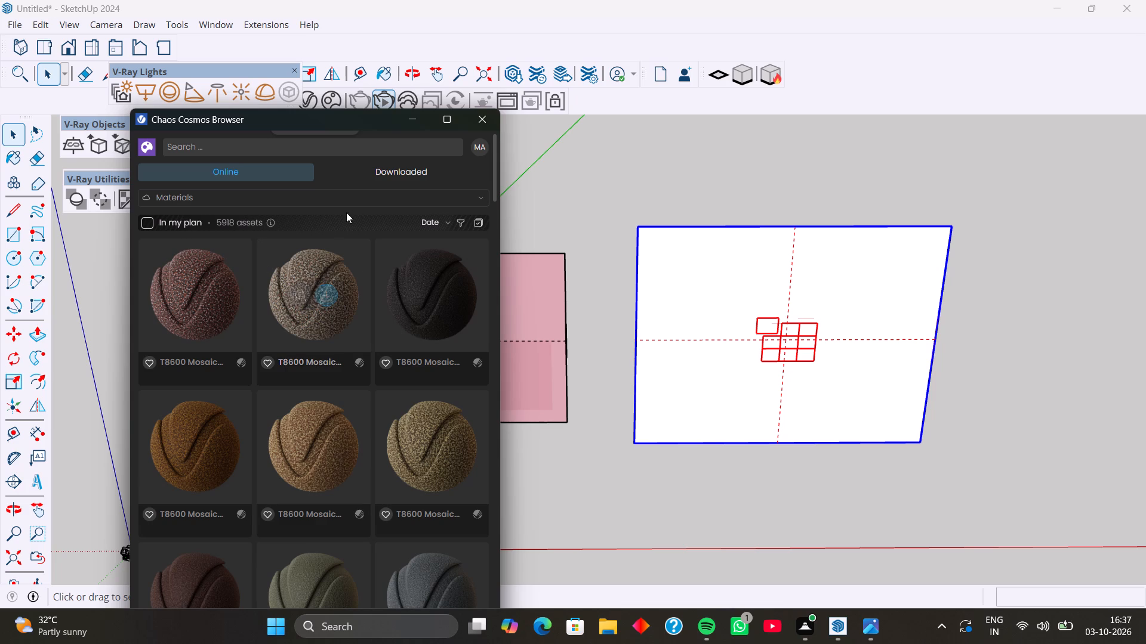
pyautogui.click(478, 199)
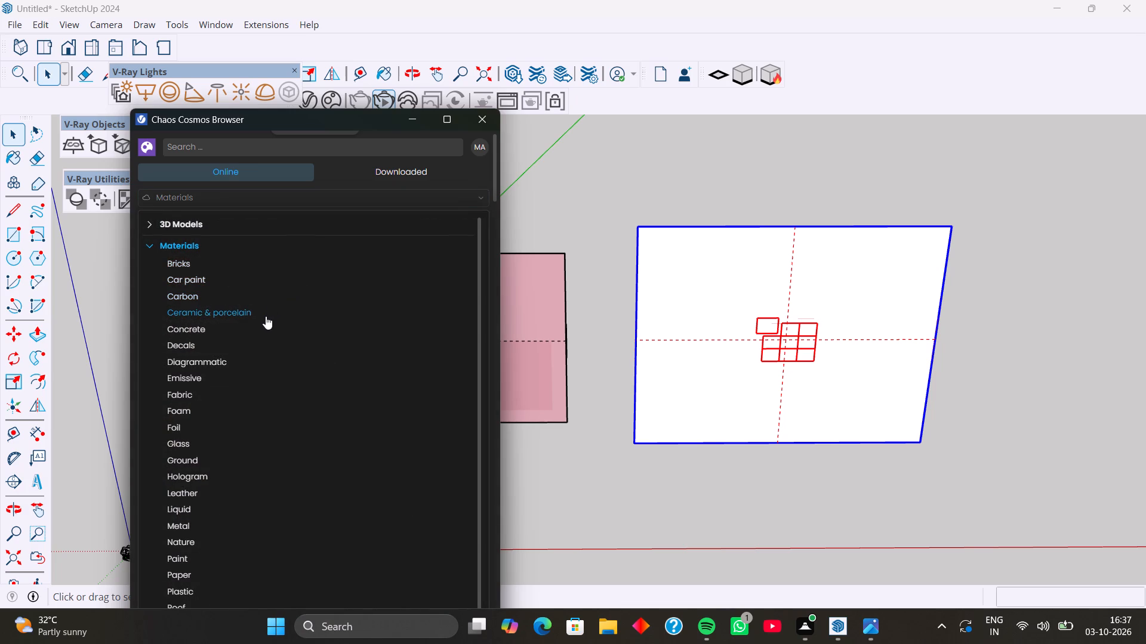
pyautogui.click(238, 393)
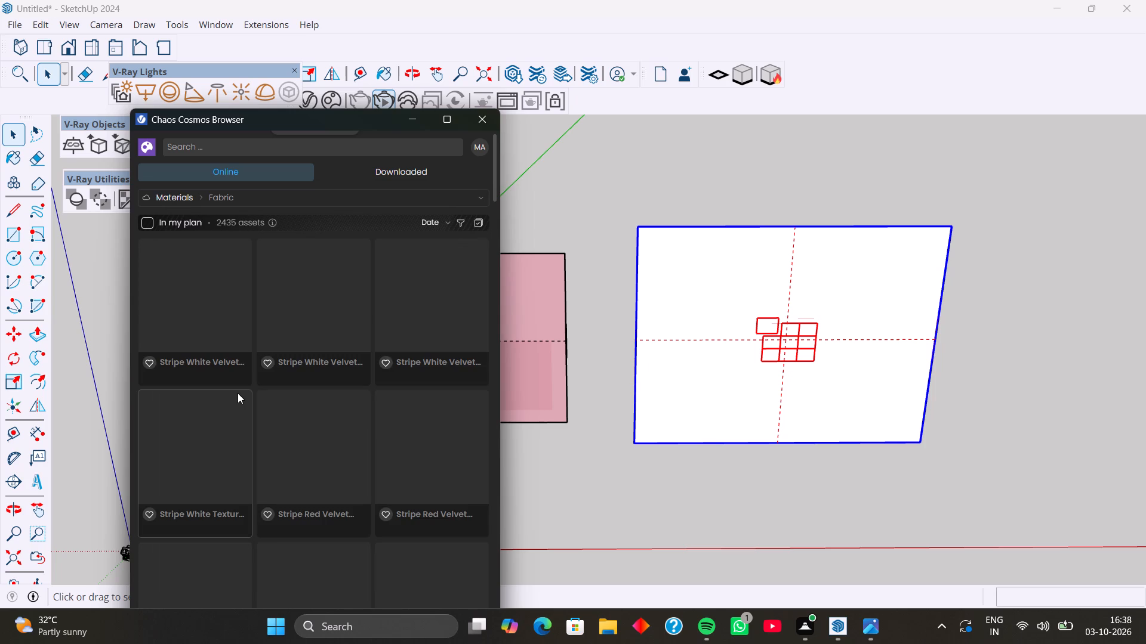
pyautogui.click(483, 197)
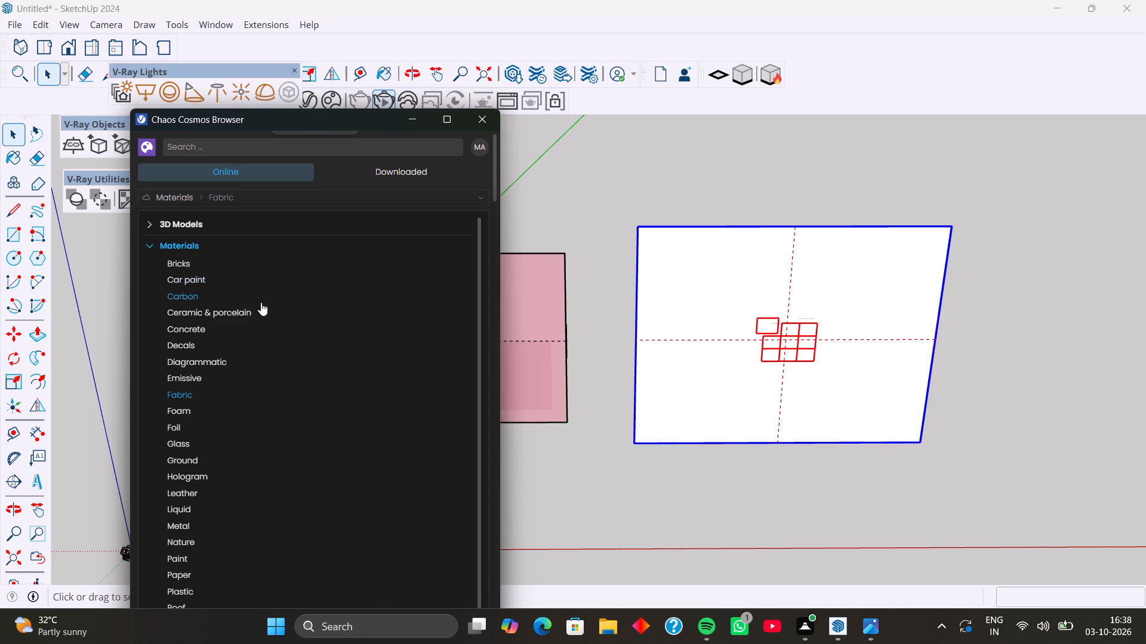
pyautogui.scroll(-3, 261, 302)
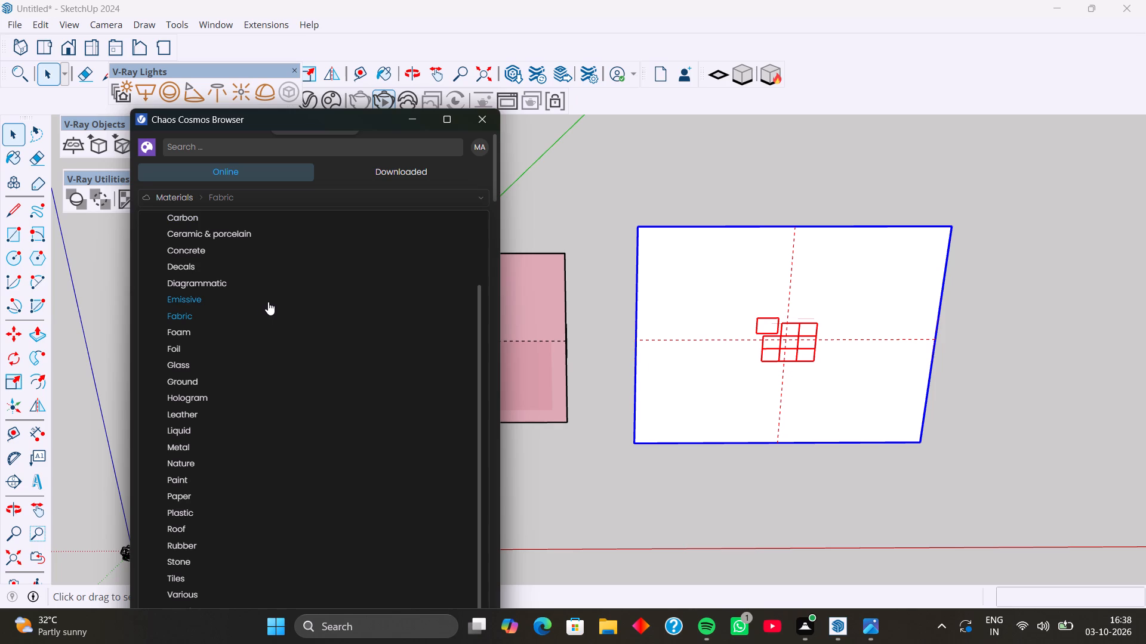
pyautogui.scroll(1, 254, 304)
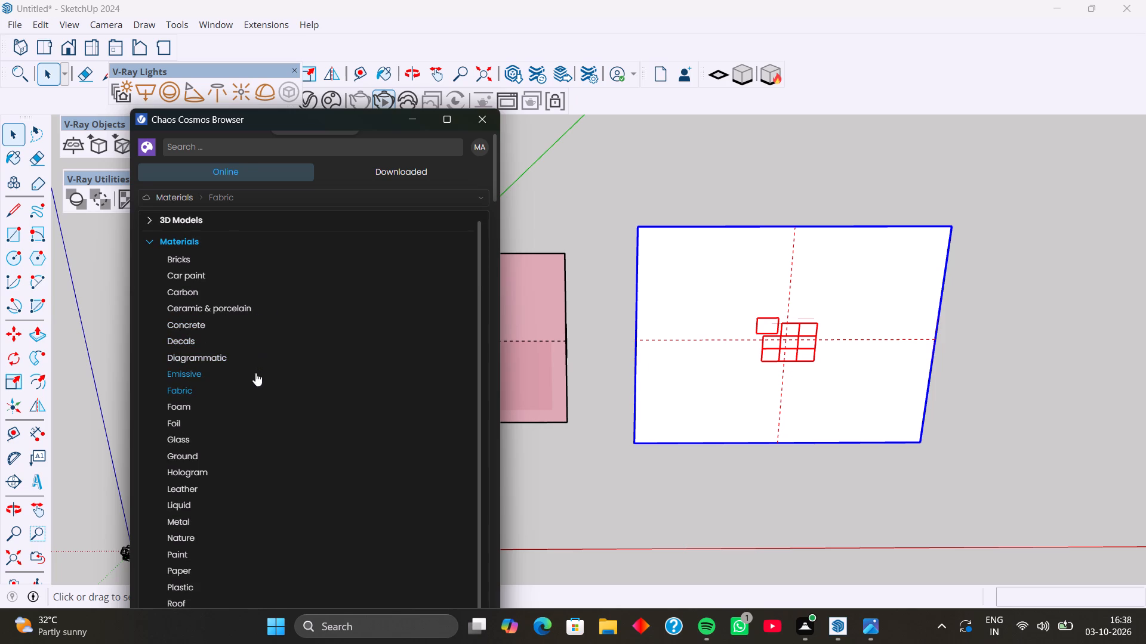
pyautogui.scroll(-4, 232, 445)
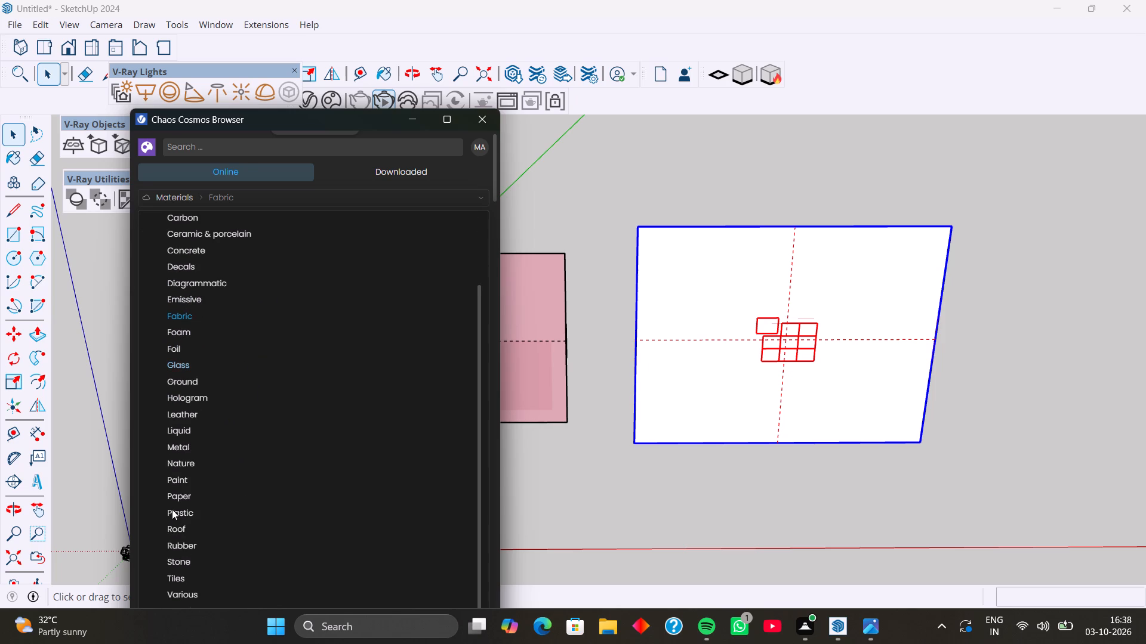
pyautogui.scroll(4, 238, 333)
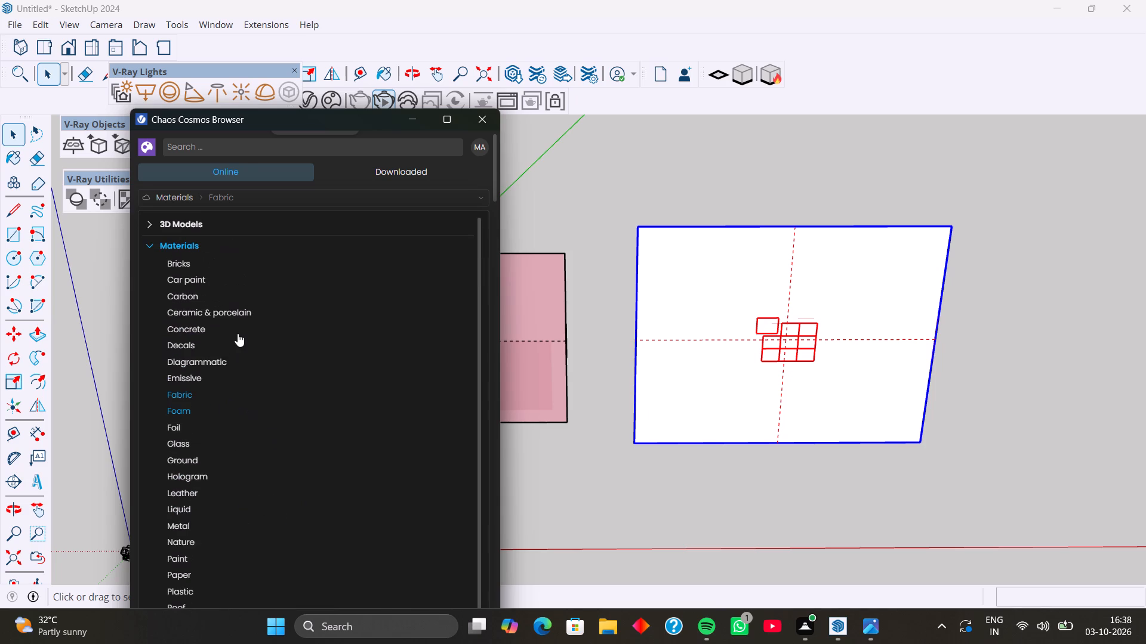
pyautogui.scroll(5, 238, 333)
pyautogui.click(269, 197)
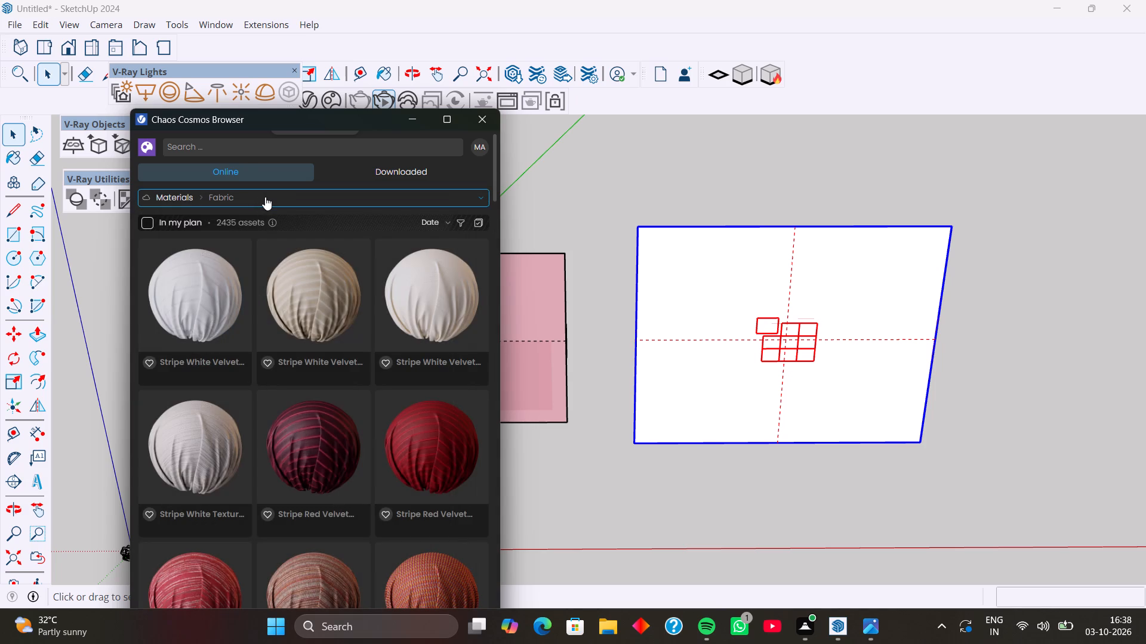
pyautogui.click(480, 199)
pyautogui.click(480, 199)
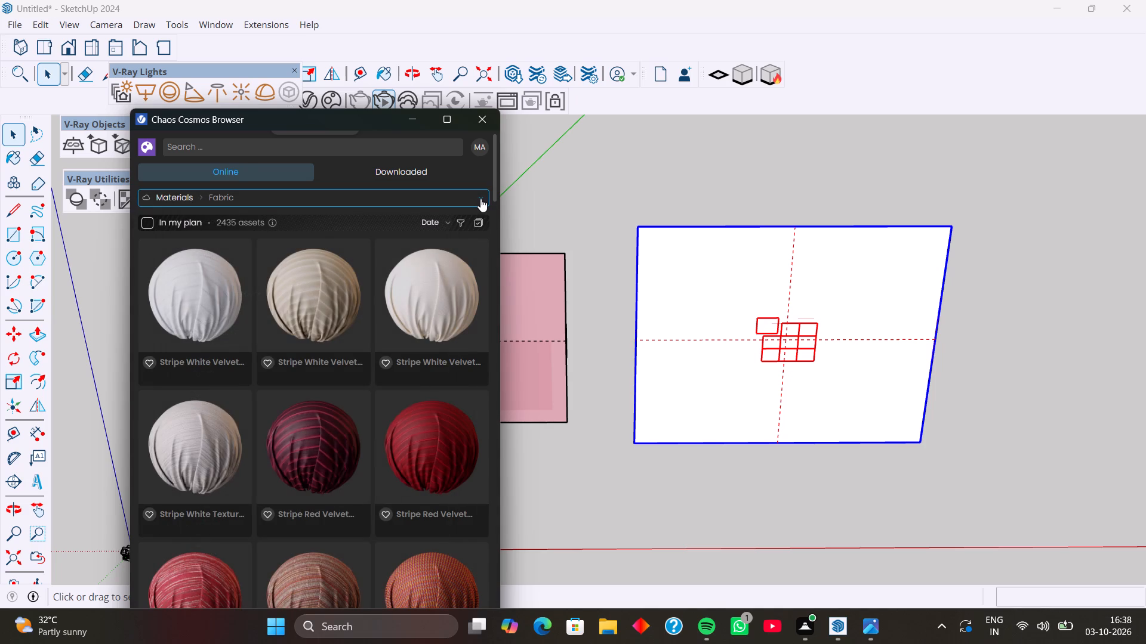
pyautogui.click(480, 199)
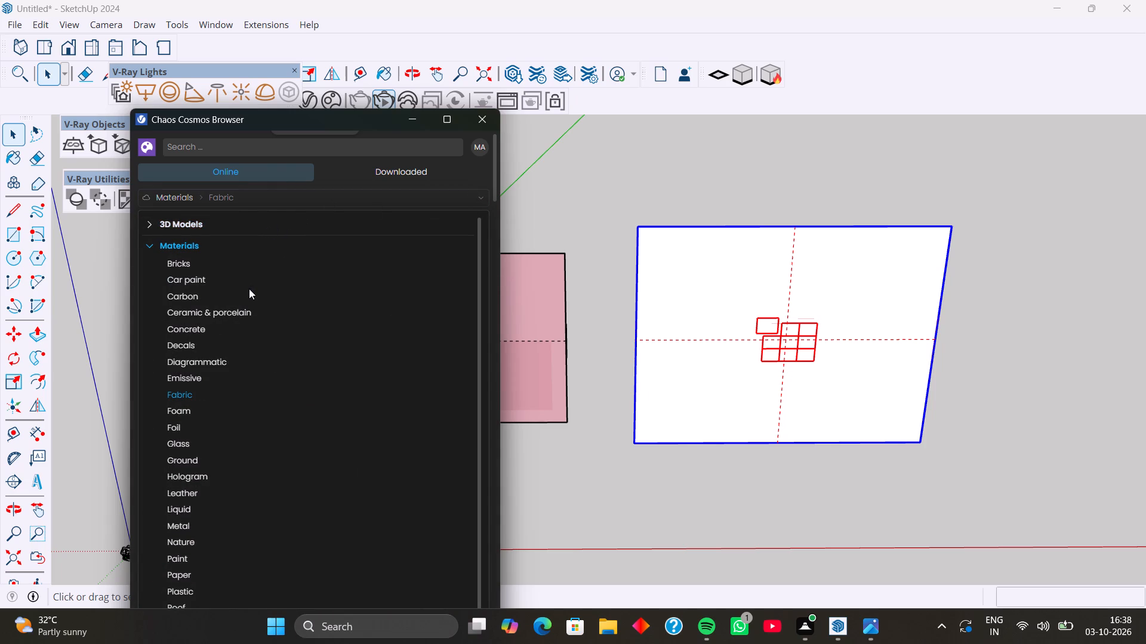
# Look through the downloaded Fabric materials and all downloaded assets, and close the asset browser.
pyautogui.click(421, 173)
pyautogui.click(421, 173)
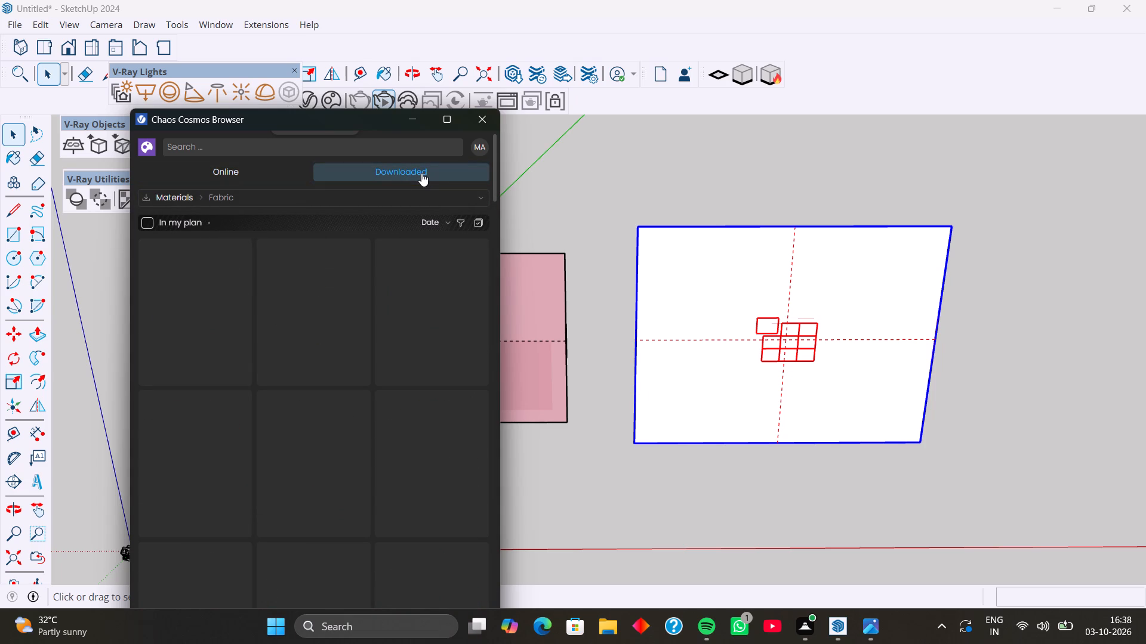
pyautogui.scroll(-2, 279, 363)
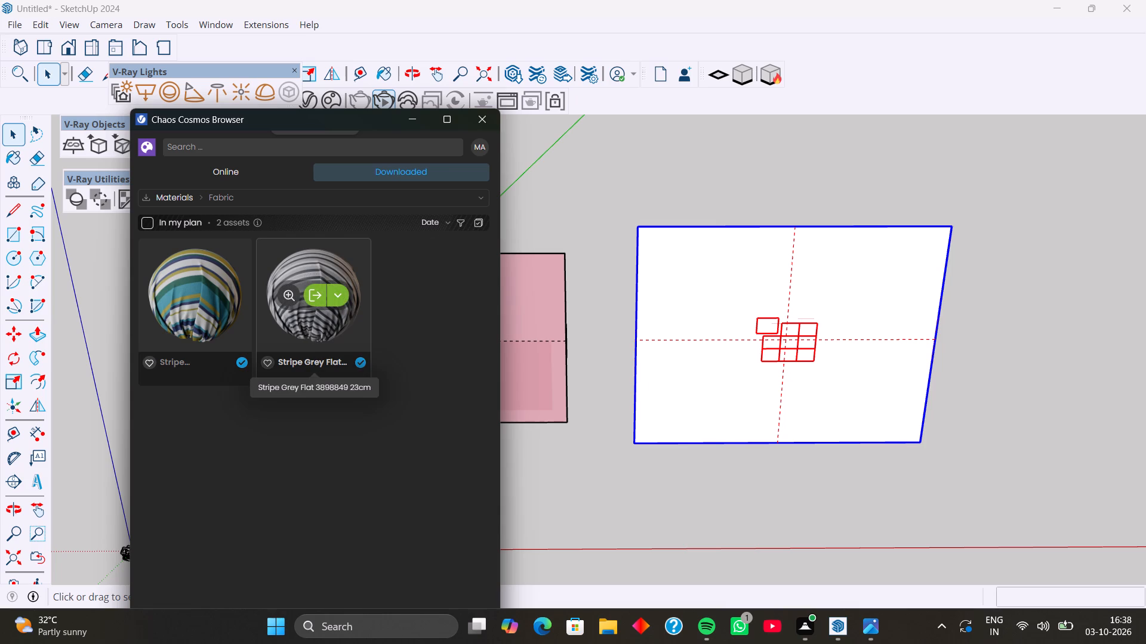
pyautogui.scroll(-5, 279, 363)
pyautogui.scroll(12, 279, 363)
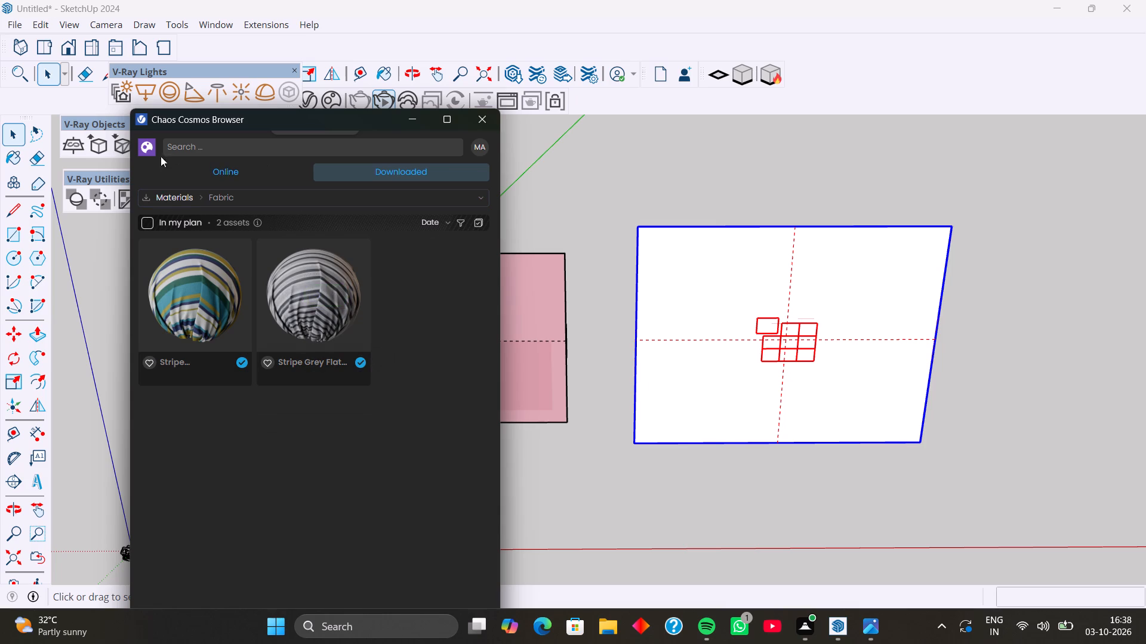
pyautogui.click(152, 147)
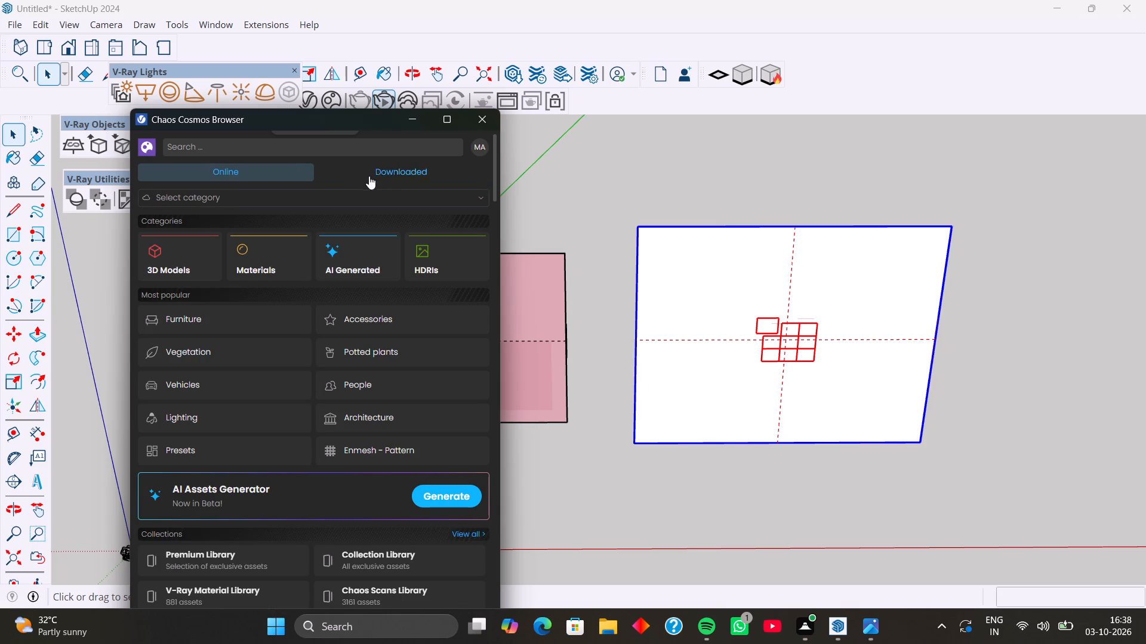
pyautogui.click(388, 170)
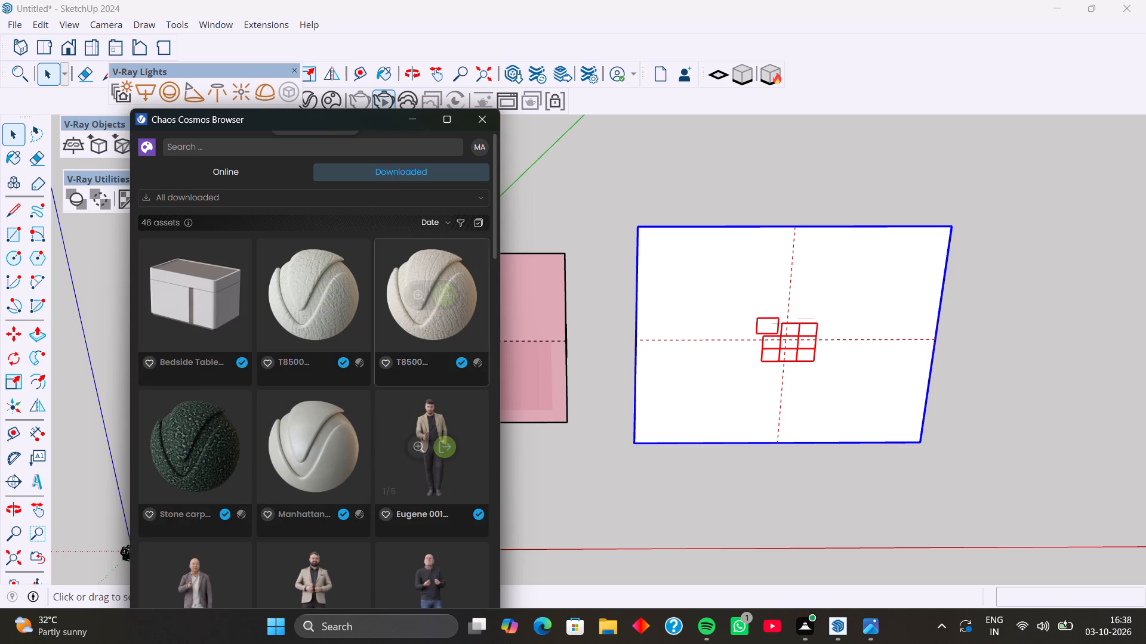
pyautogui.click(492, 116)
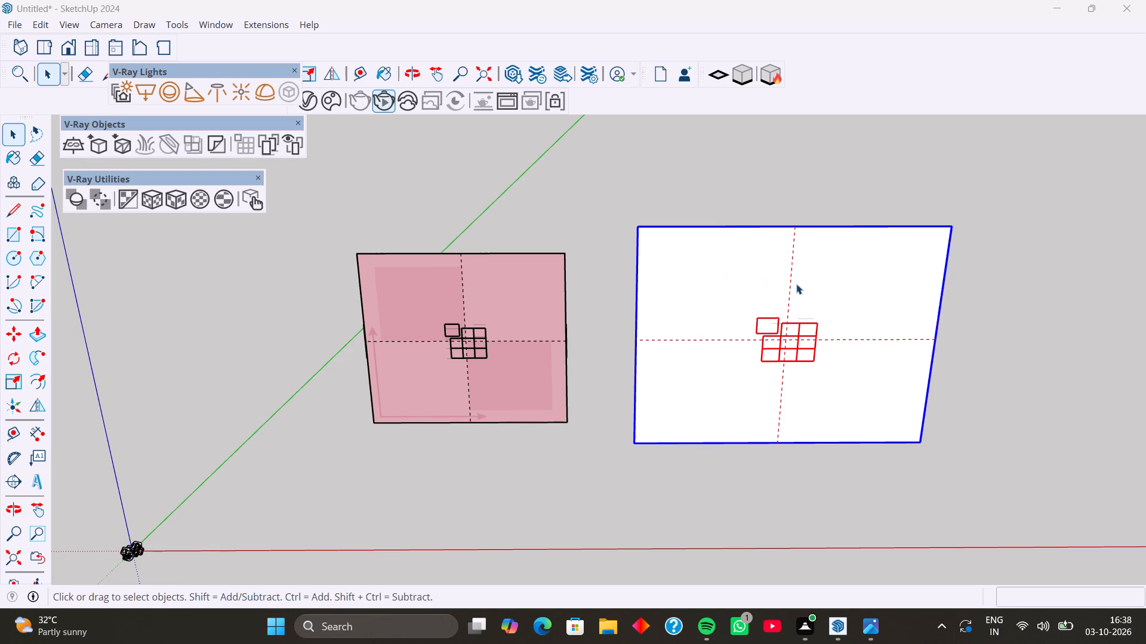
# Strip the material from the new panel, and undo back past its Enmesh and its grouping.
pyautogui.click(130, 192)
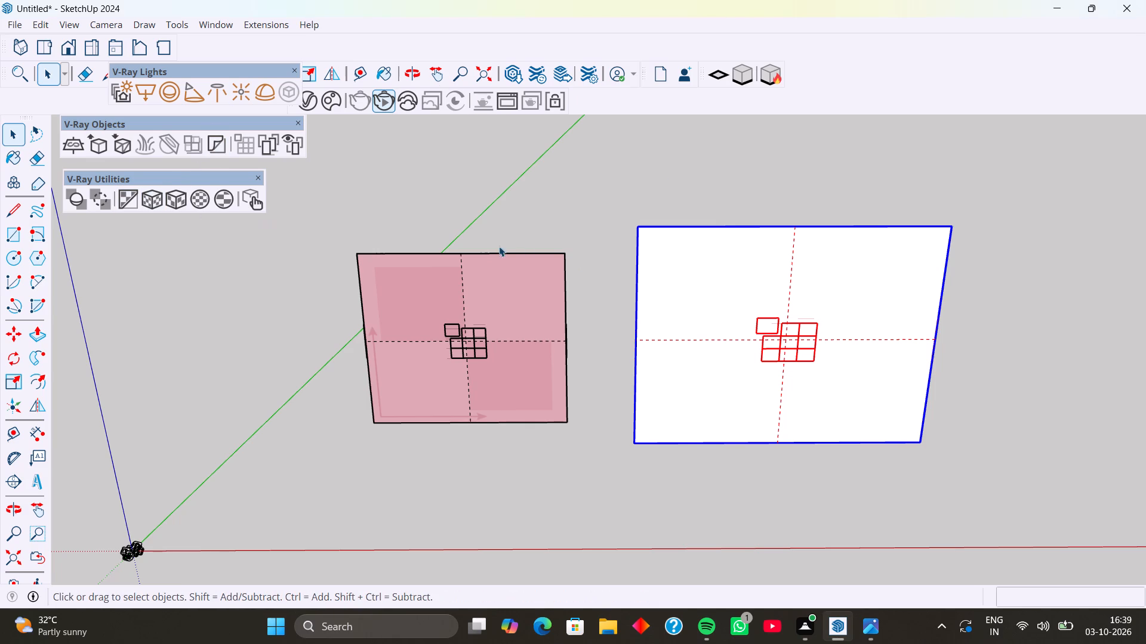
pyautogui.hotkey('ctrl', 'z')
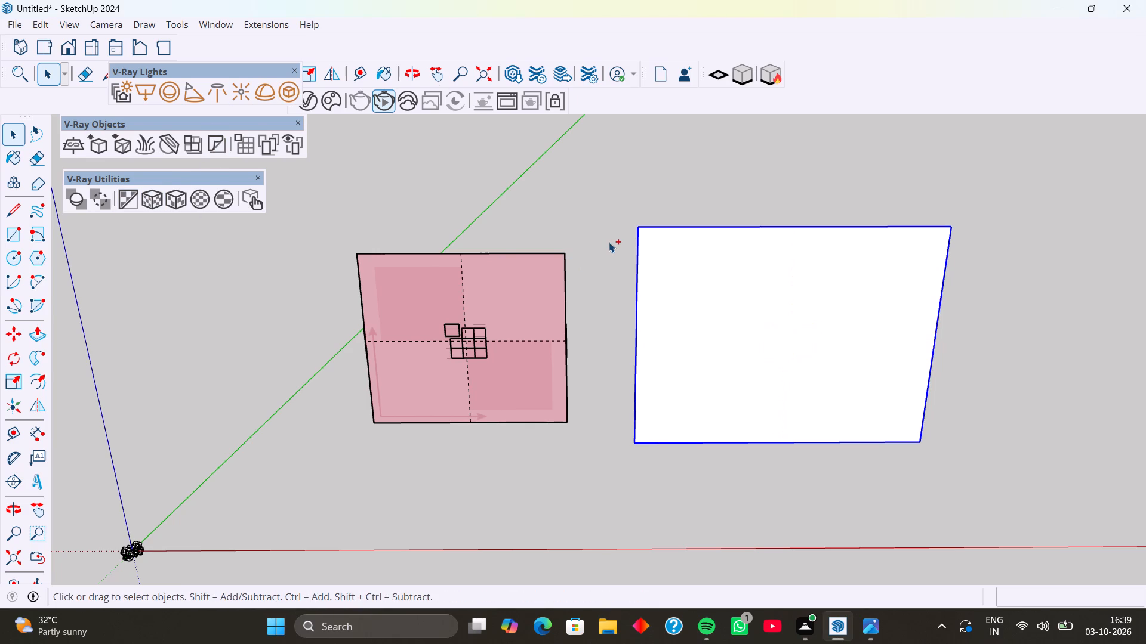
pyautogui.hotkey('ctrl', 'z')
# Make a group again from the plain white upright panel's face and edges.
pyautogui.click(661, 298)
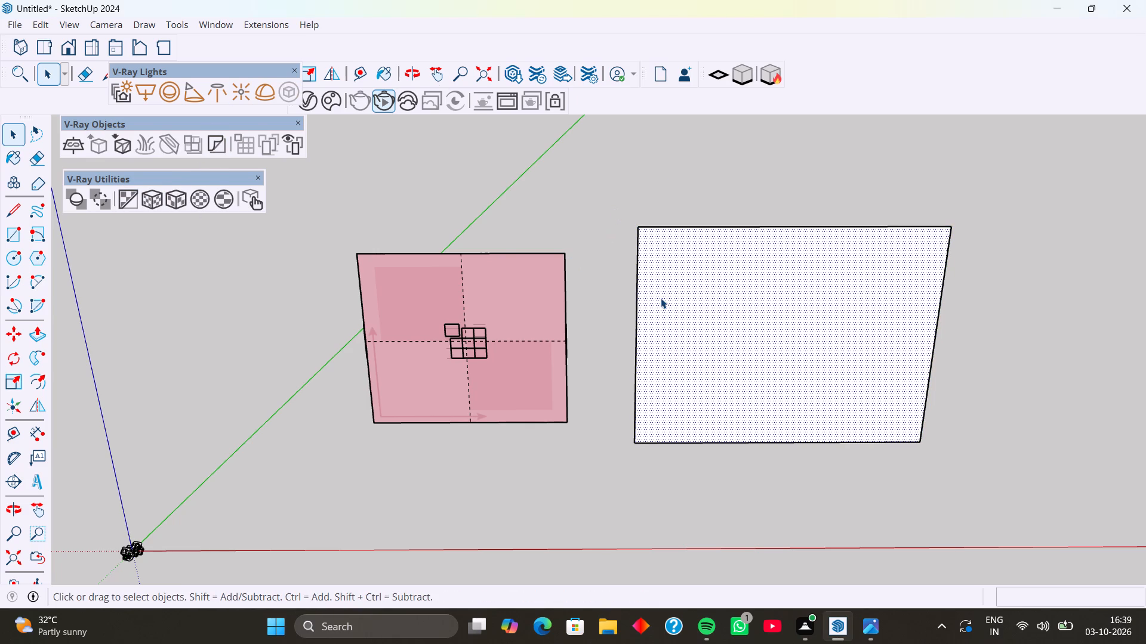
pyautogui.tripleClick(661, 298)
pyautogui.tripleClick(661, 298)
pyautogui.click(661, 298)
pyautogui.rightClick(661, 298)
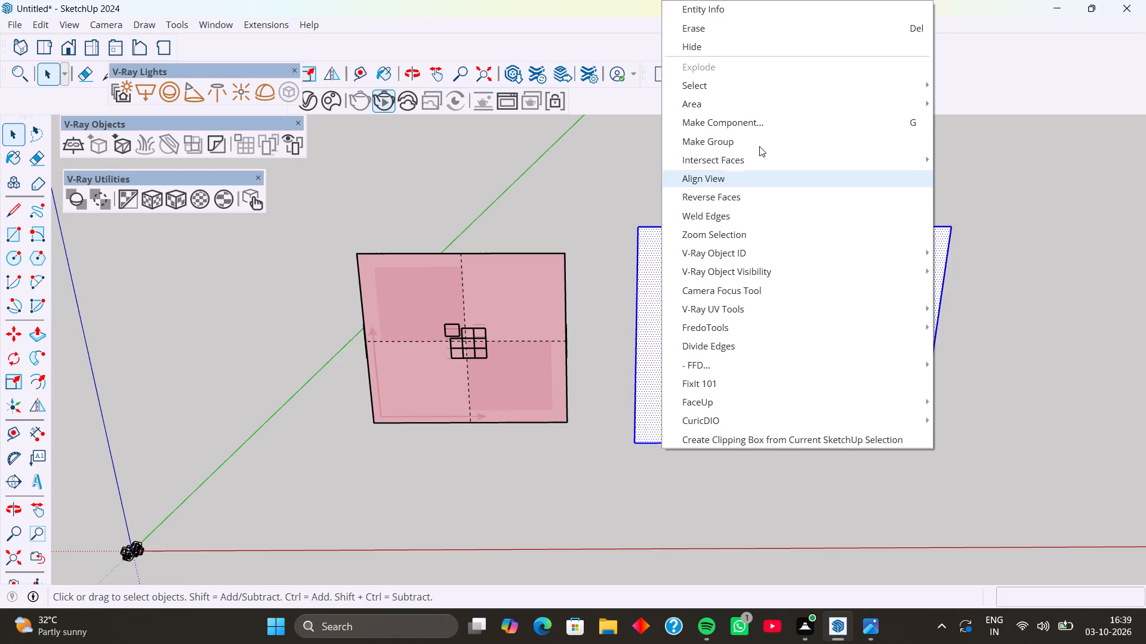
pyautogui.click(765, 145)
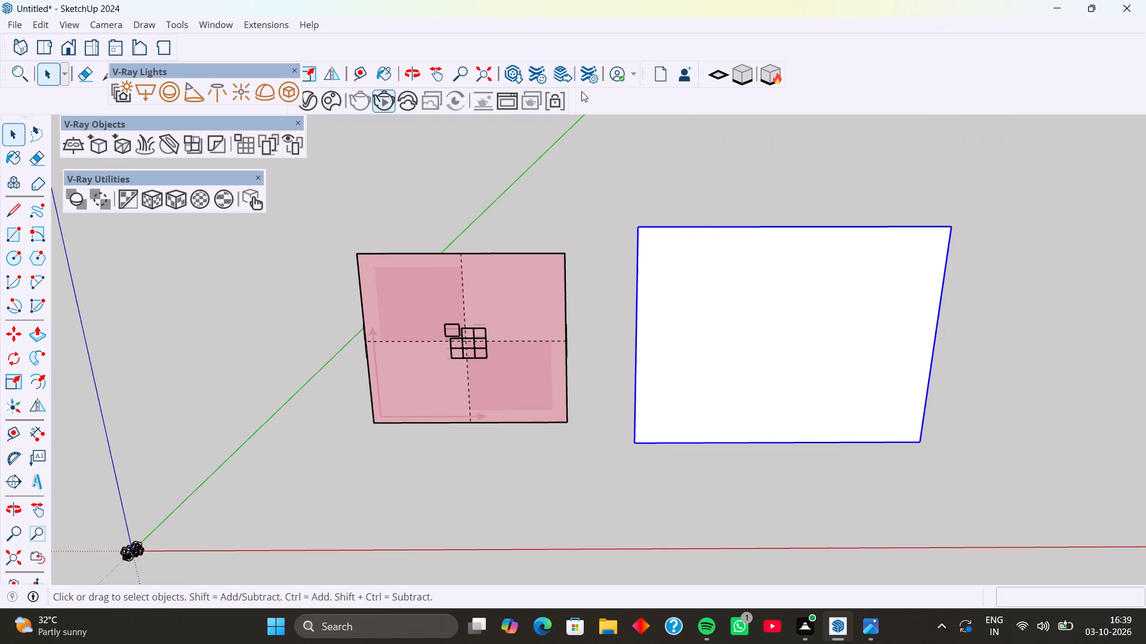
# Import the downloaded T8500 Silicone plaster B2 White 35.27cm material from Chaos Cosmos into the scene.
pyautogui.click(334, 106)
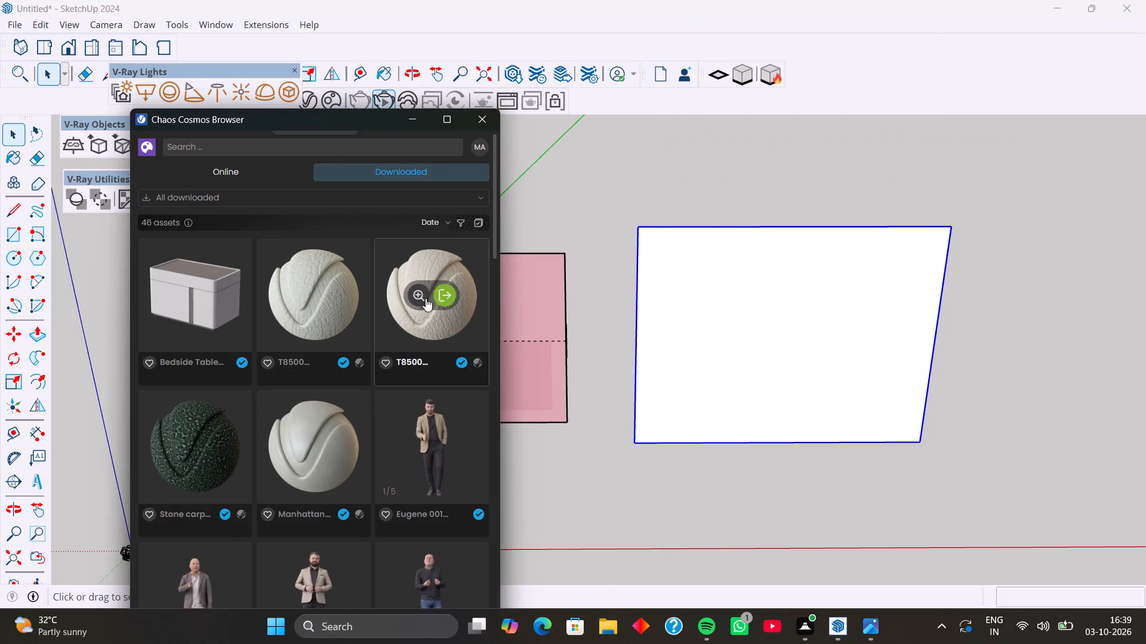
pyautogui.click(445, 293)
pyautogui.click(476, 115)
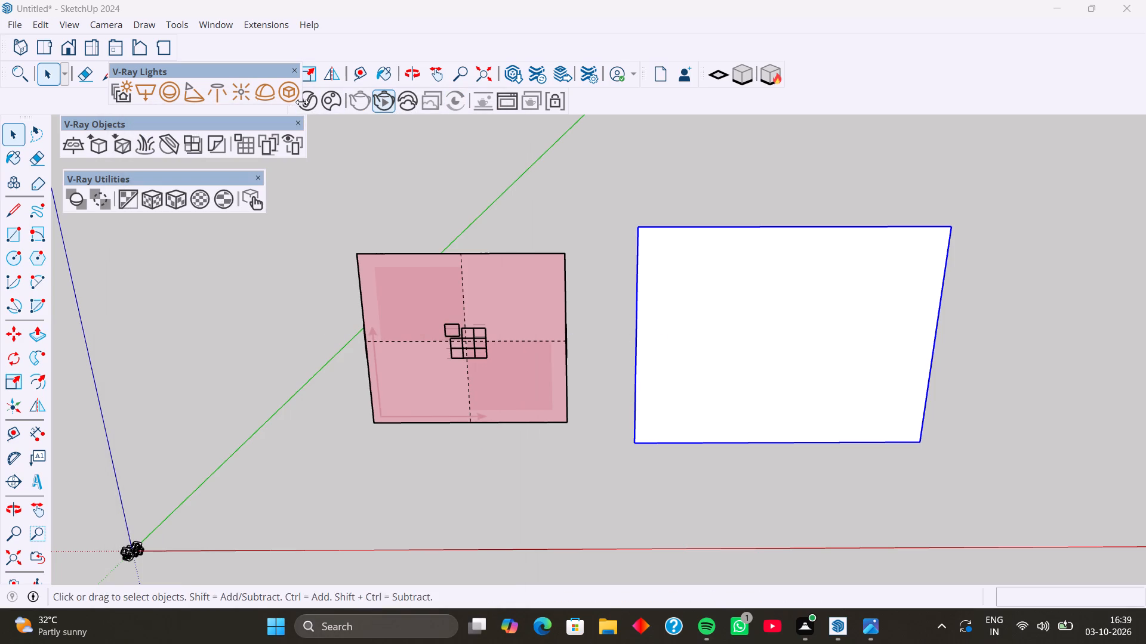
# Apply the T8500 Silicone plaster B2 White 35.27cm material to the selected panel group.
pyautogui.click(310, 103)
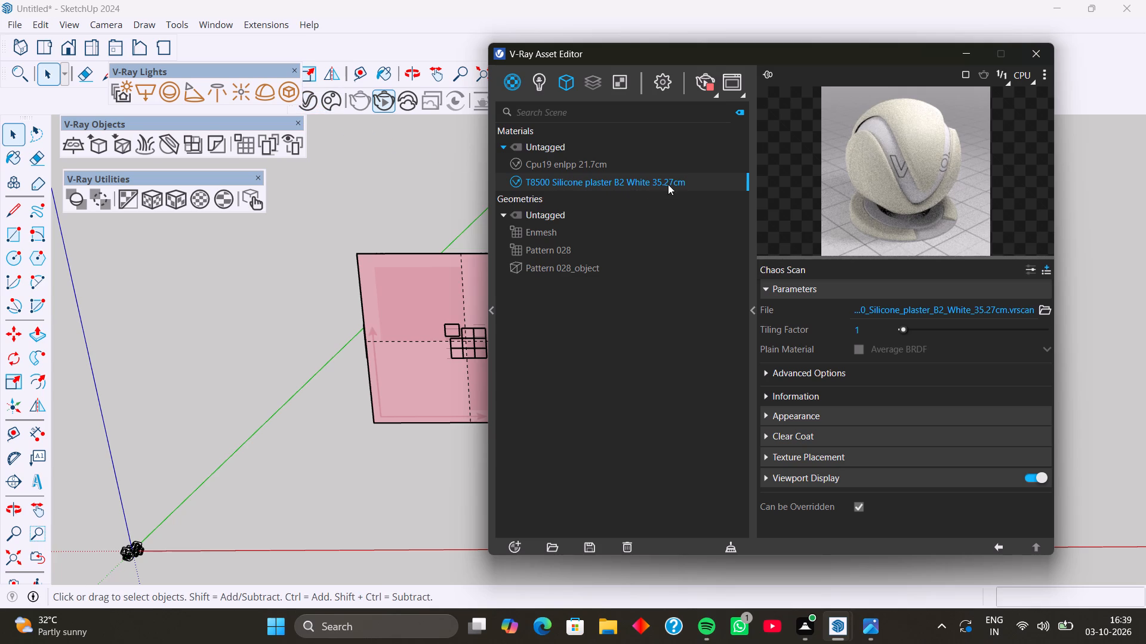
pyautogui.rightClick(685, 182)
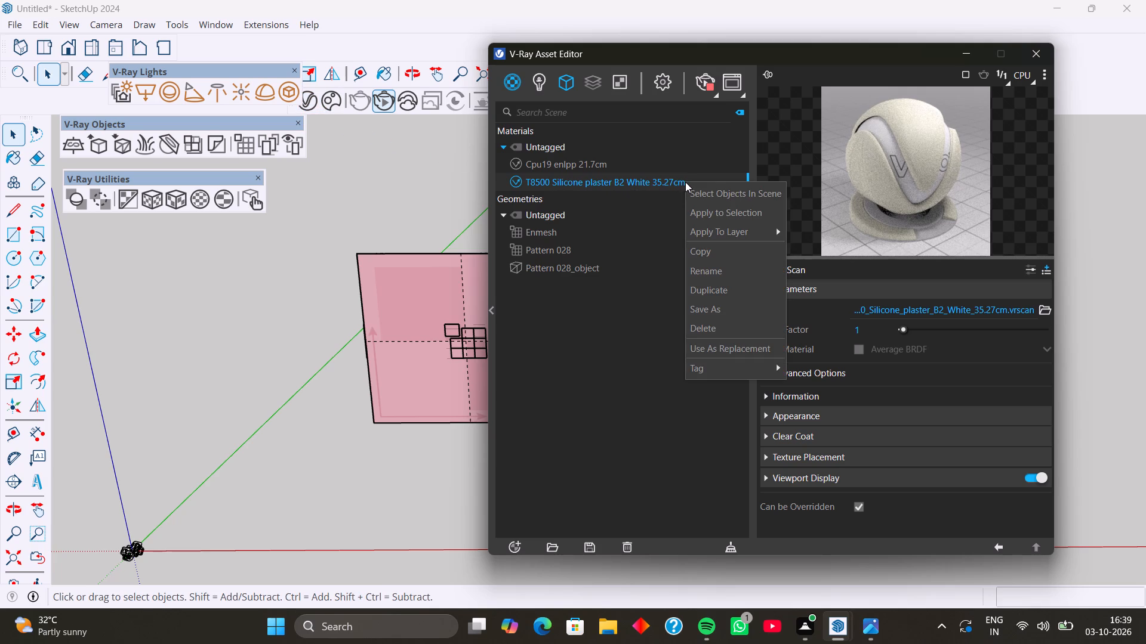
pyautogui.click(729, 215)
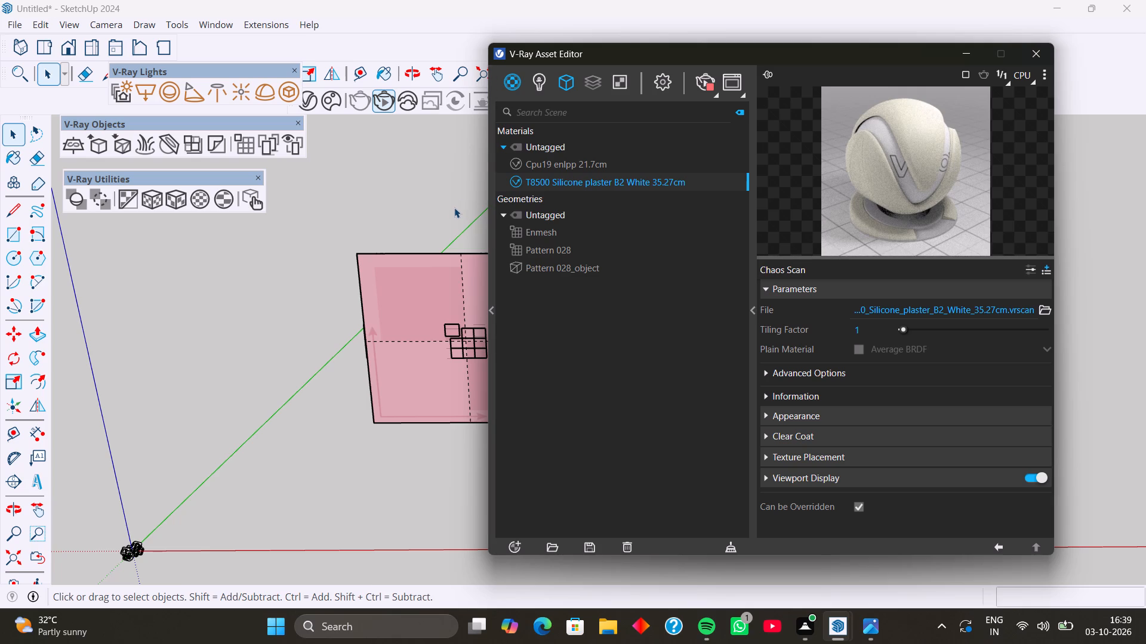
# Delete the older pink upright panel together with its Enmesh.
pyautogui.keyDown('shift'); pyautogui.moveTo(454, 208); pyautogui.dragTo(207, 163, button='middle'); pyautogui.keyUp('shift')
pyautogui.keyDown('shift'); pyautogui.scroll(1, 454, 208); pyautogui.keyUp('shift')
pyautogui.keyDown('shift'); pyautogui.moveTo(312, 209); pyautogui.dragTo(264, 211, button='middle'); pyautogui.keyUp('shift')
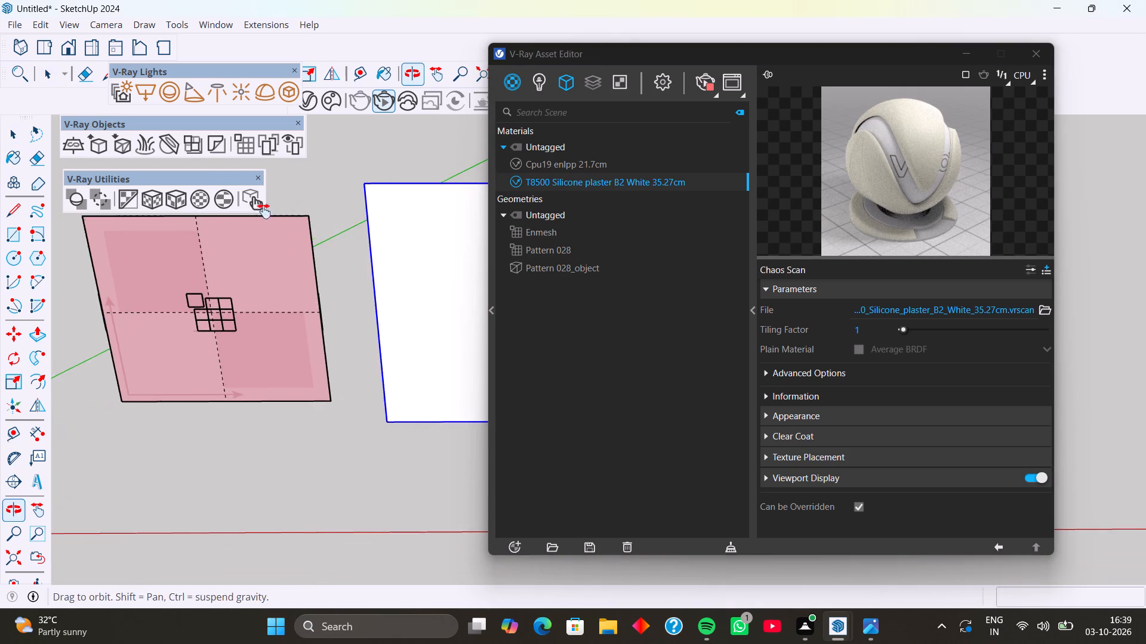
pyautogui.keyDown('shift'); pyautogui.moveTo(264, 211); pyautogui.dragTo(224, 211, button='middle'); pyautogui.keyUp('shift')
pyautogui.keyDown('shift'); pyautogui.moveTo(298, 259); pyautogui.dragTo(219, 274, button='middle'); pyautogui.keyUp('shift')
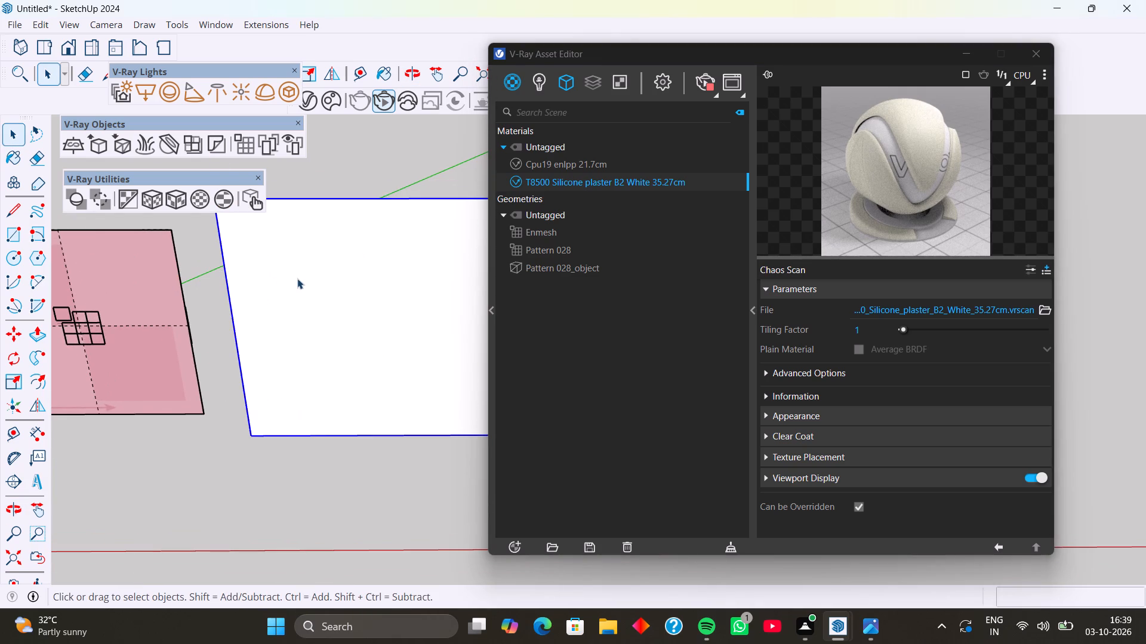
pyautogui.moveTo(297, 278); pyautogui.dragTo(322, 297, button='middle')
pyautogui.scroll(-2, 322, 297)
pyautogui.moveTo(322, 297); pyautogui.dragTo(274, 305, button='middle')
pyautogui.click(235, 355)
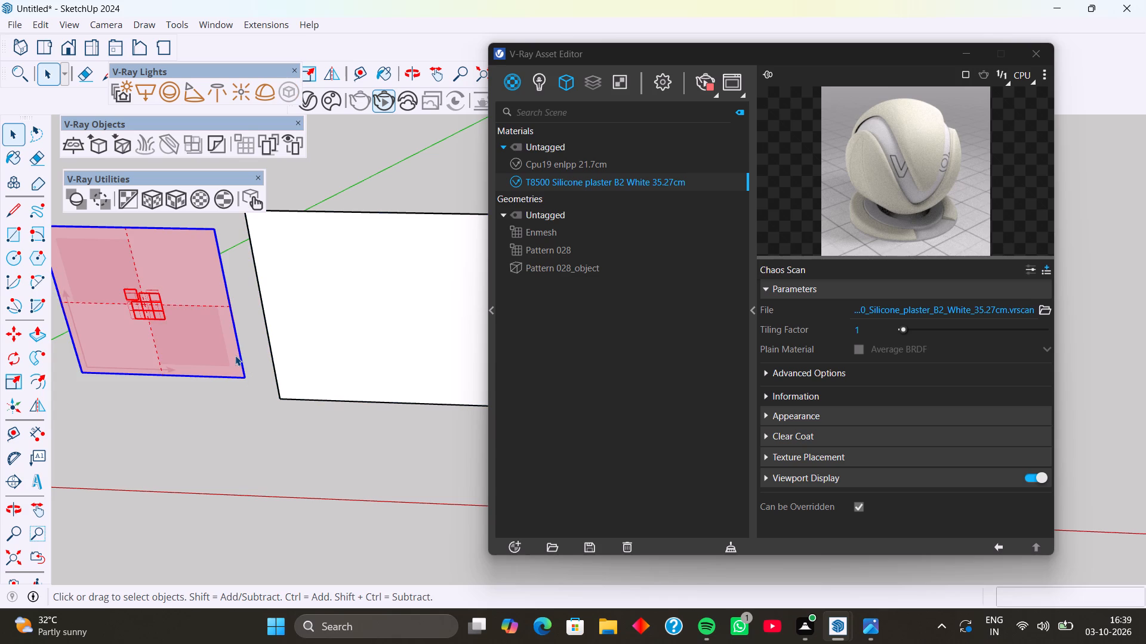
pyautogui.press('Delete')
# Delete the leftover Pattern 028 proxy object at the origin.
pyautogui.scroll(-5, 235, 355)
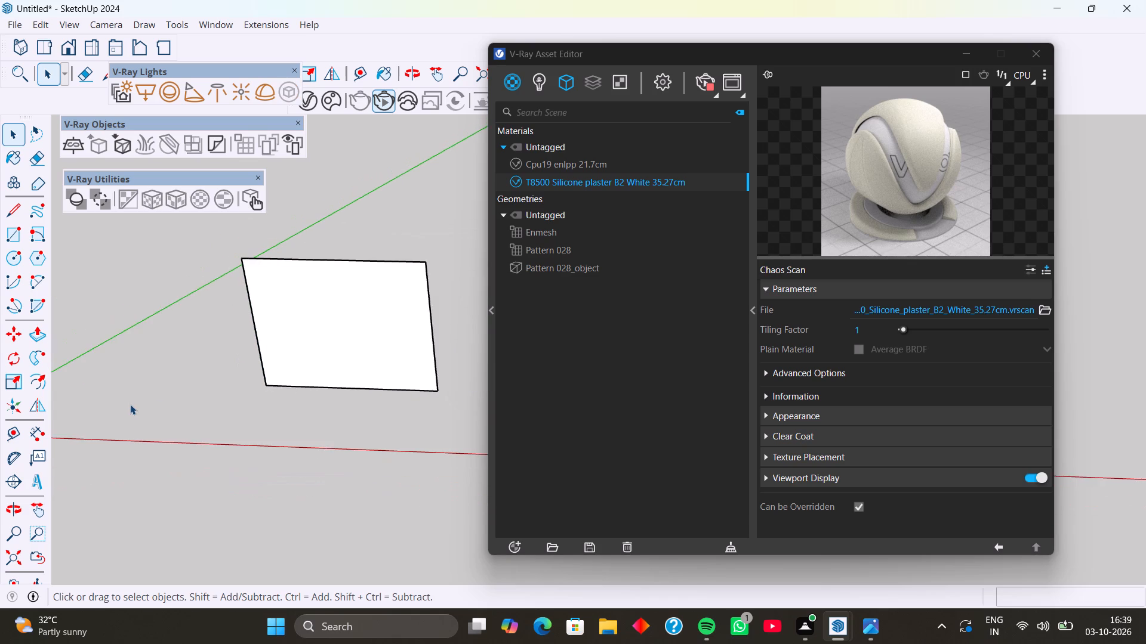
pyautogui.scroll(-15, 130, 404)
pyautogui.scroll(15, 77, 419)
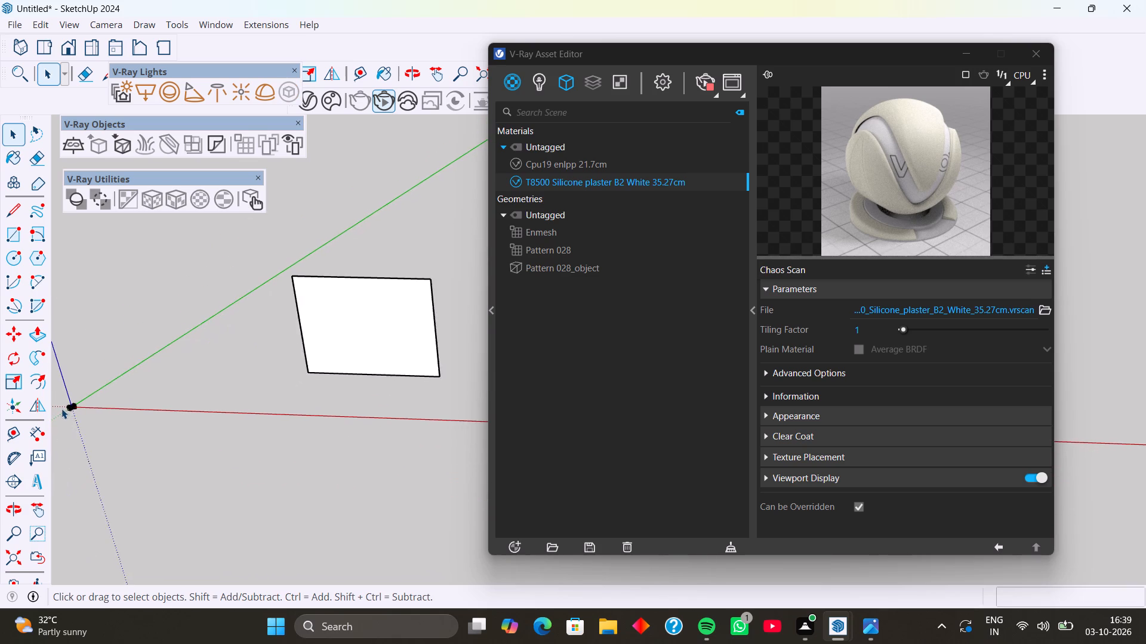
pyautogui.scroll(12, 61, 408)
pyautogui.click(86, 404)
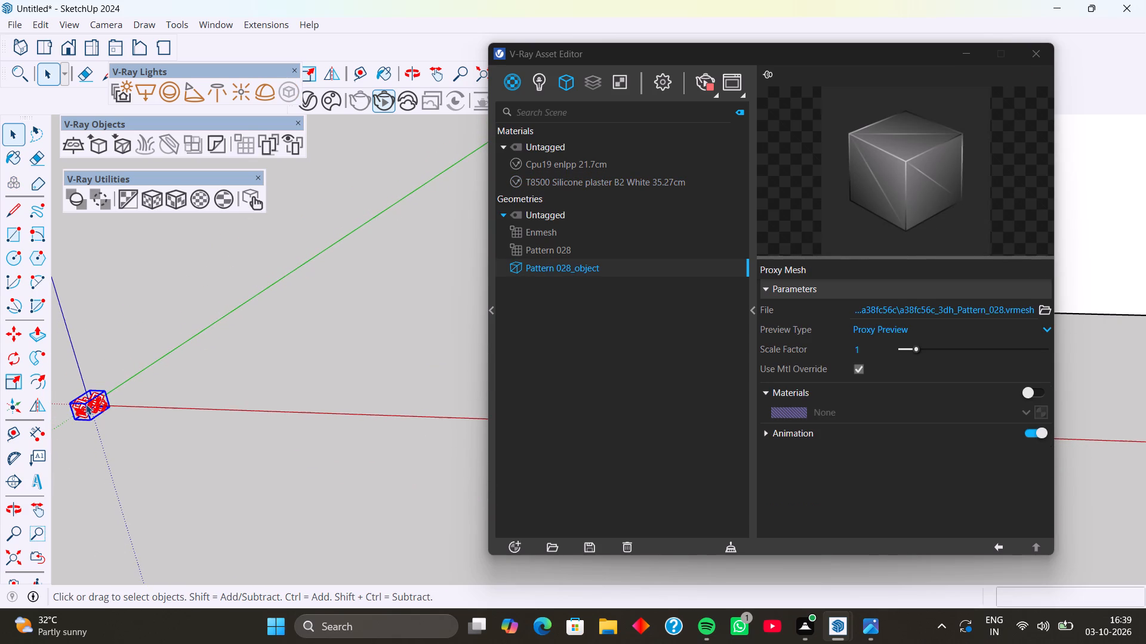
pyautogui.press('Delete')
# Select the remaining white panel group and purge the unused assets from the V-Ray scene.
pyautogui.scroll(-8, 168, 328)
pyautogui.scroll(-6, 249, 352)
pyautogui.click(424, 283)
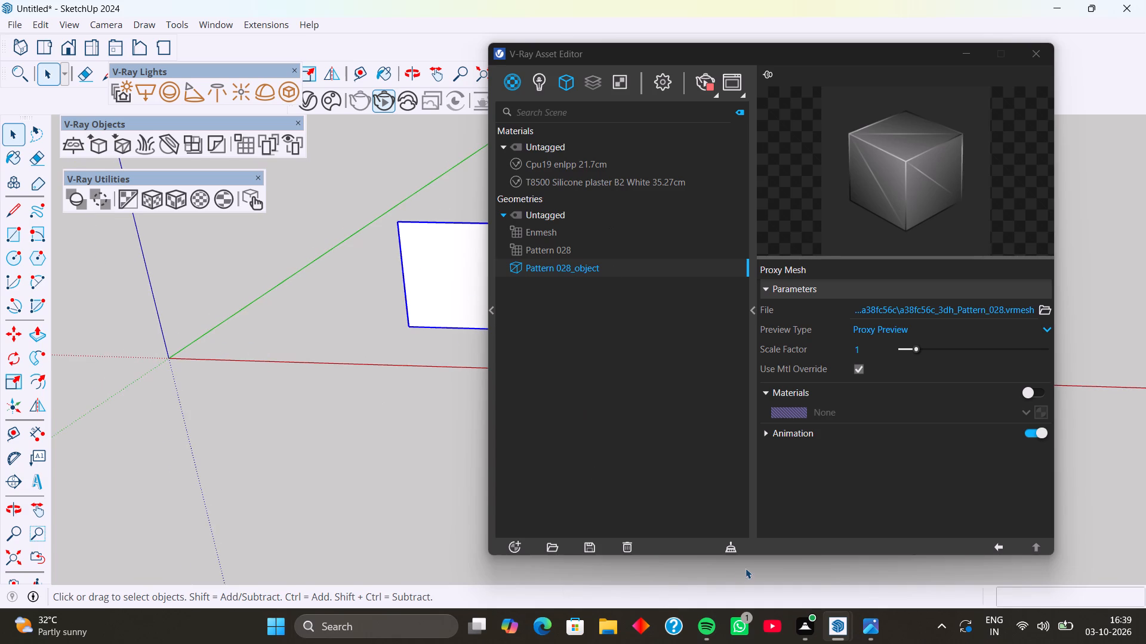
pyautogui.click(728, 548)
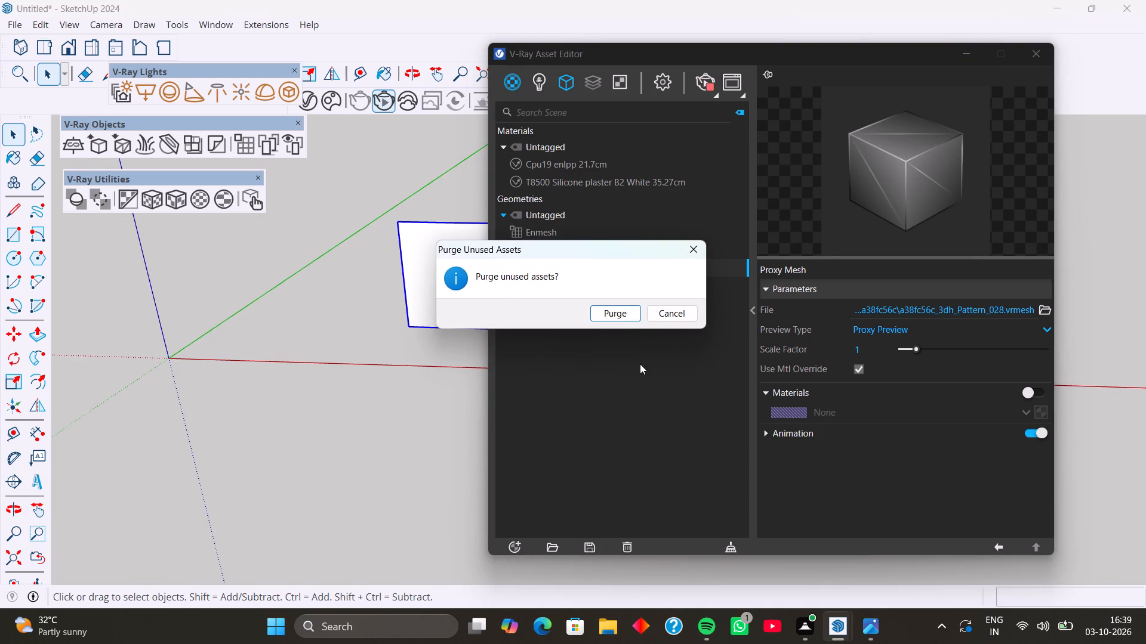
pyautogui.click(622, 309)
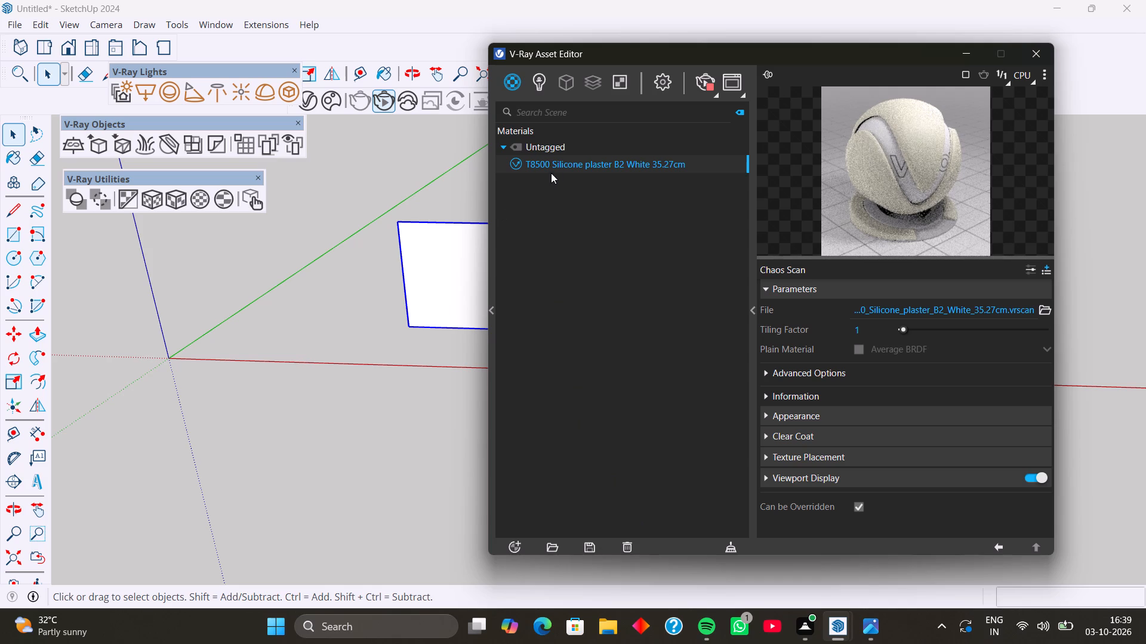
# Apply the T8500 Silicone plaster B2 White 35.27cm material to the selected panel.
pyautogui.rightClick(597, 166)
pyautogui.click(629, 199)
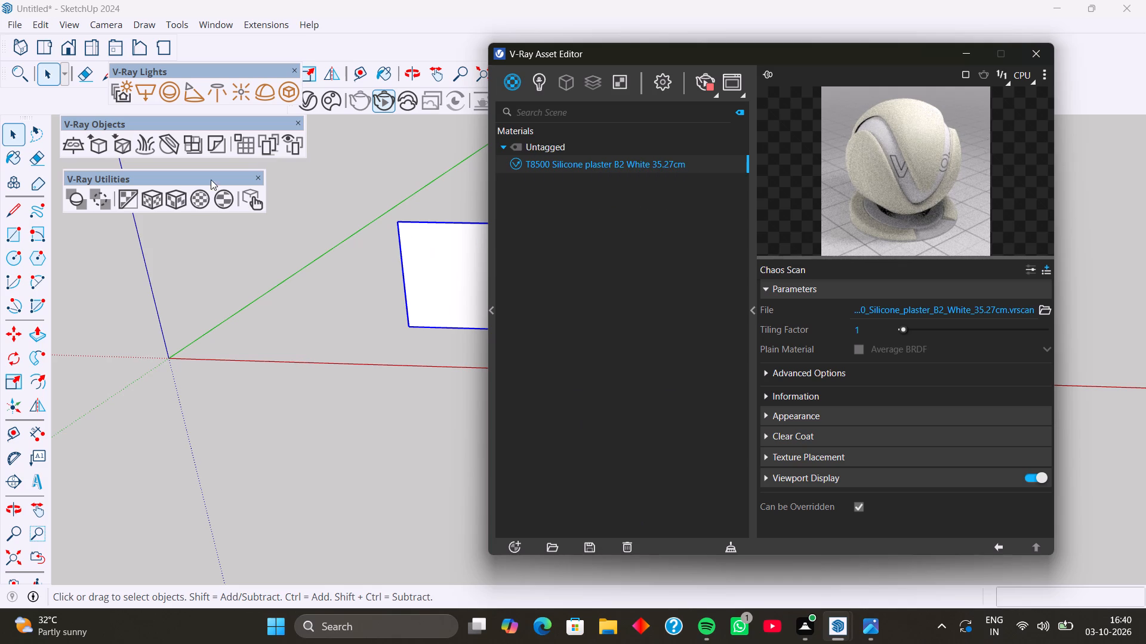
# Browse the online Enmesh - Pattern category in Chaos Cosmos for a pattern suited to the panel.
pyautogui.click(330, 95)
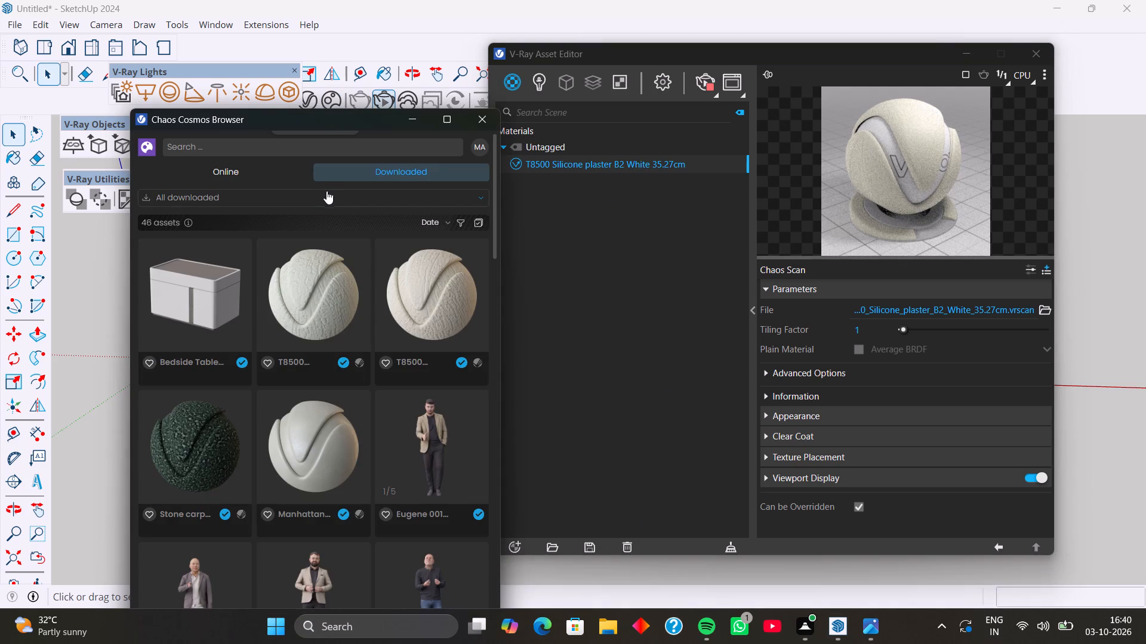
pyautogui.click(143, 146)
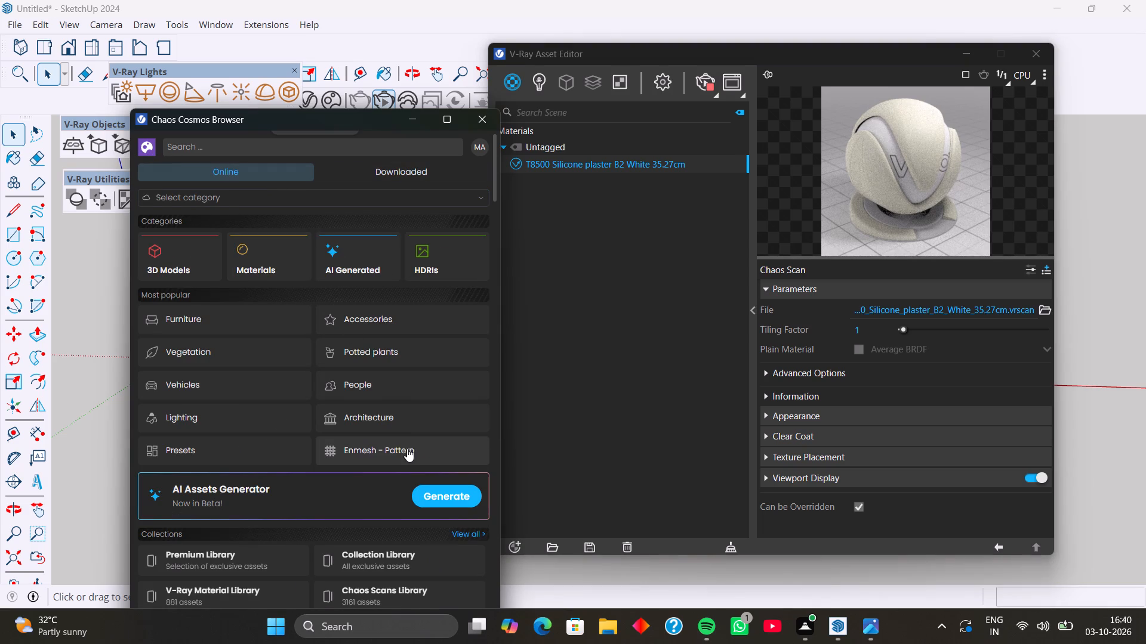
pyautogui.click(407, 448)
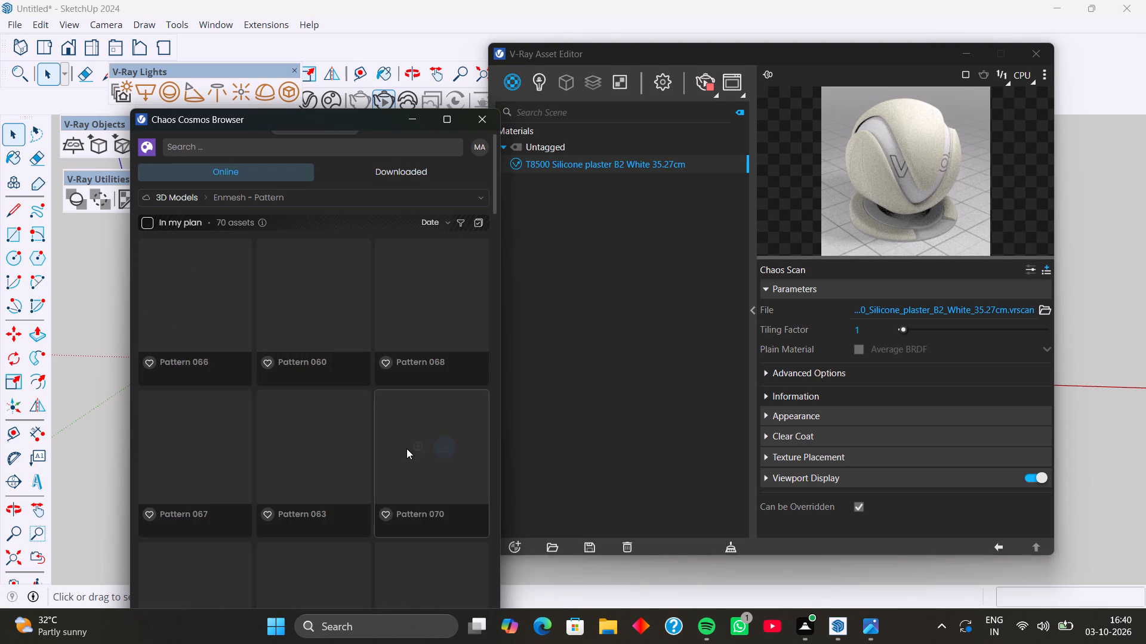
pyautogui.scroll(-1, 385, 419)
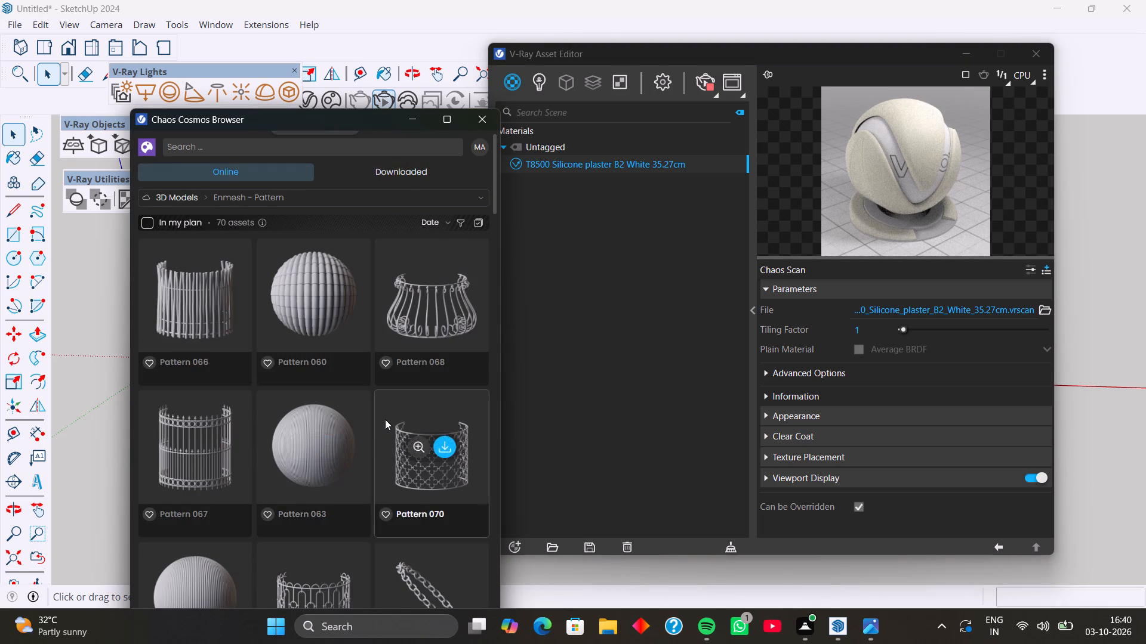
pyautogui.scroll(-8, 385, 419)
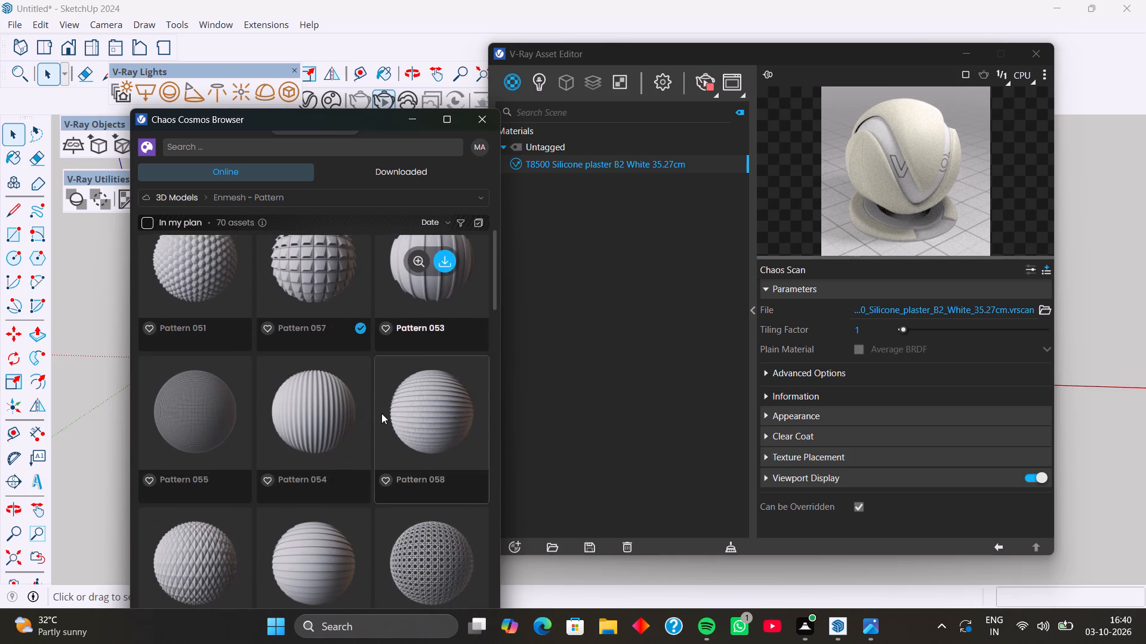
pyautogui.scroll(-3, 381, 413)
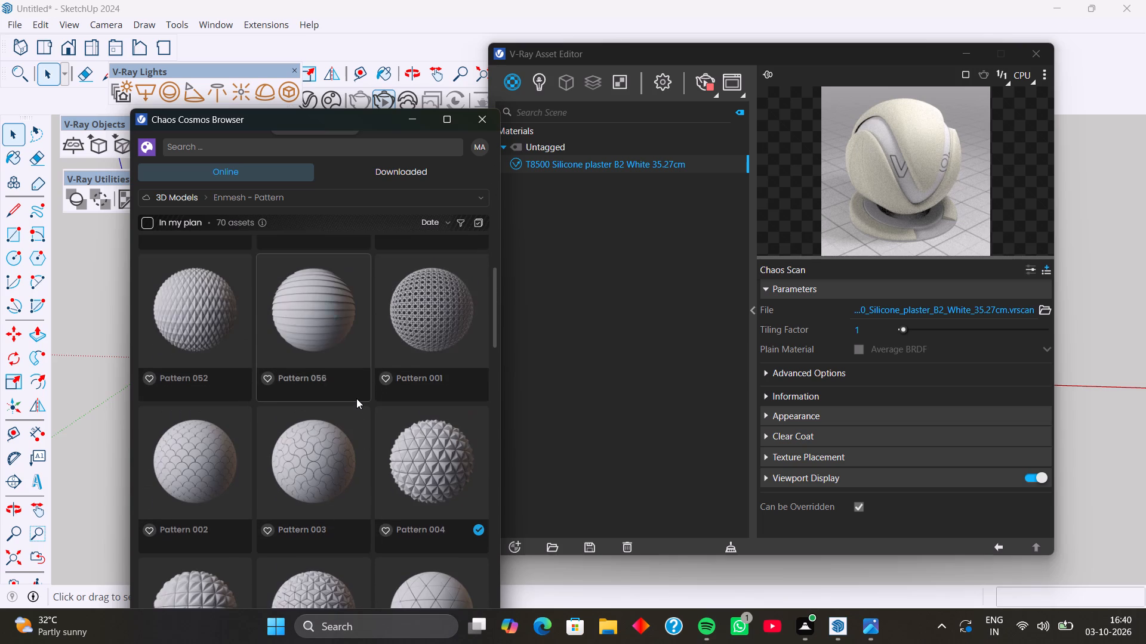
pyautogui.scroll(-6, 356, 398)
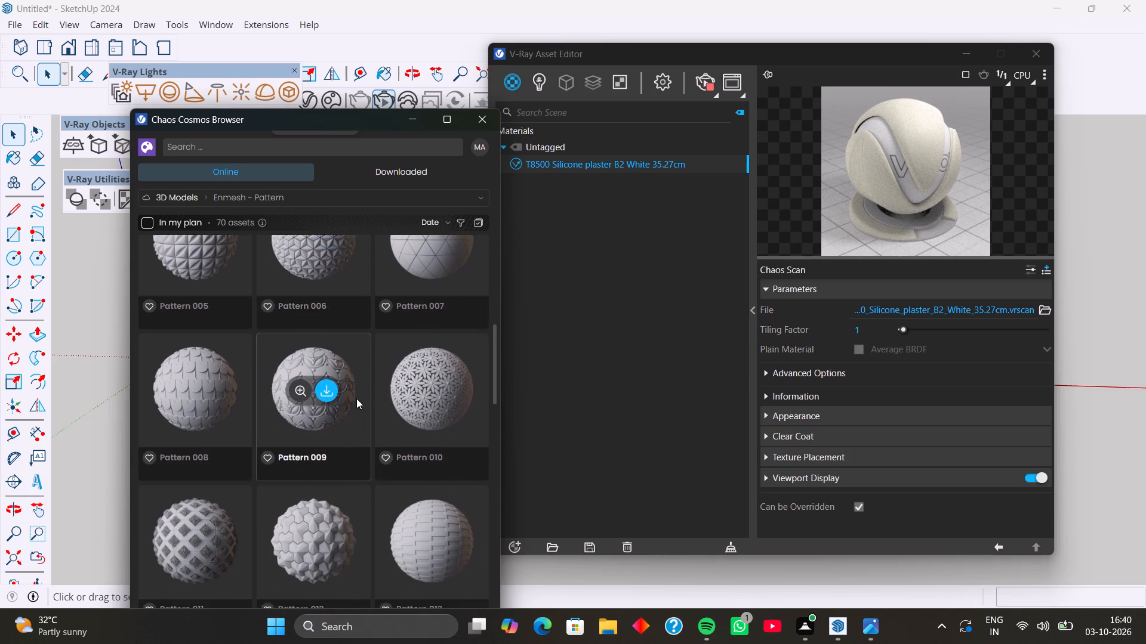
pyautogui.scroll(-4, 356, 398)
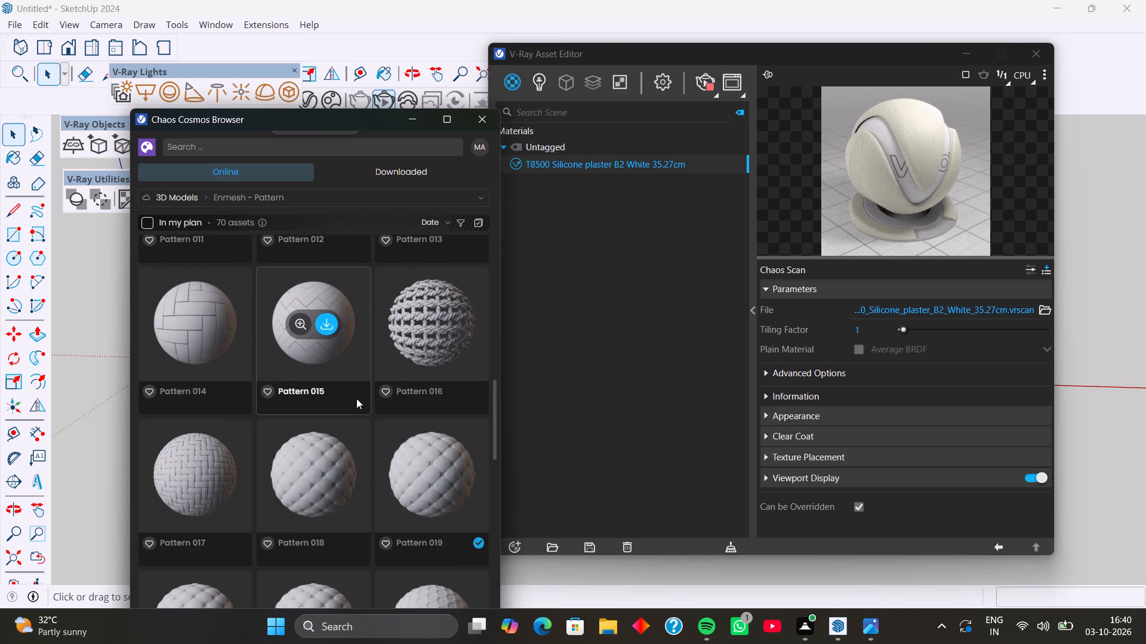
pyautogui.scroll(-5, 355, 398)
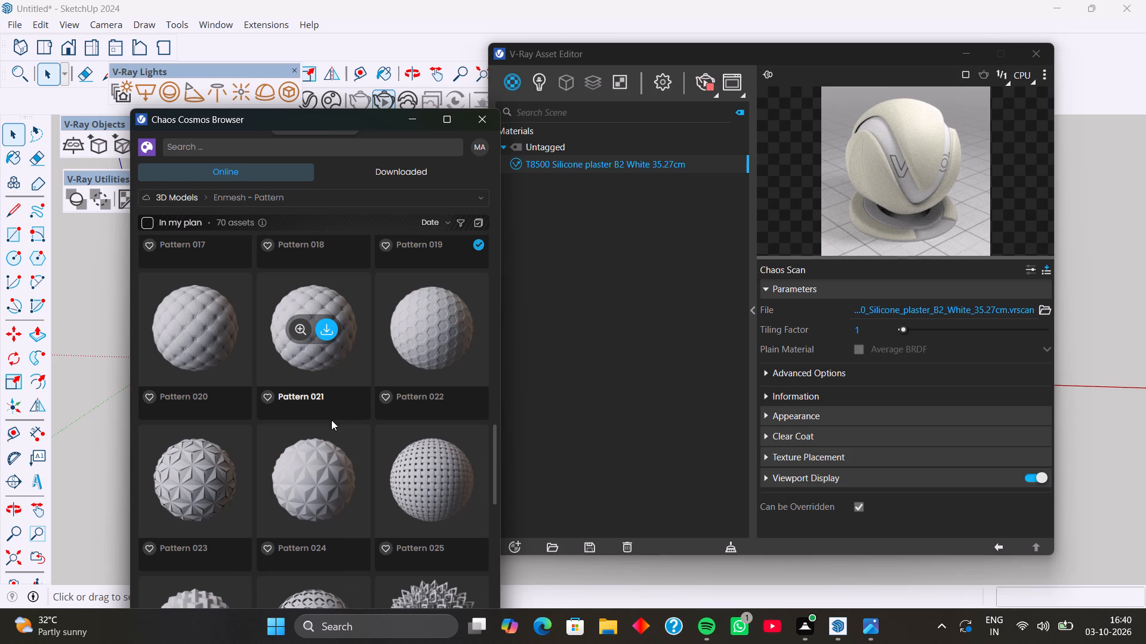
pyautogui.scroll(-6, 331, 420)
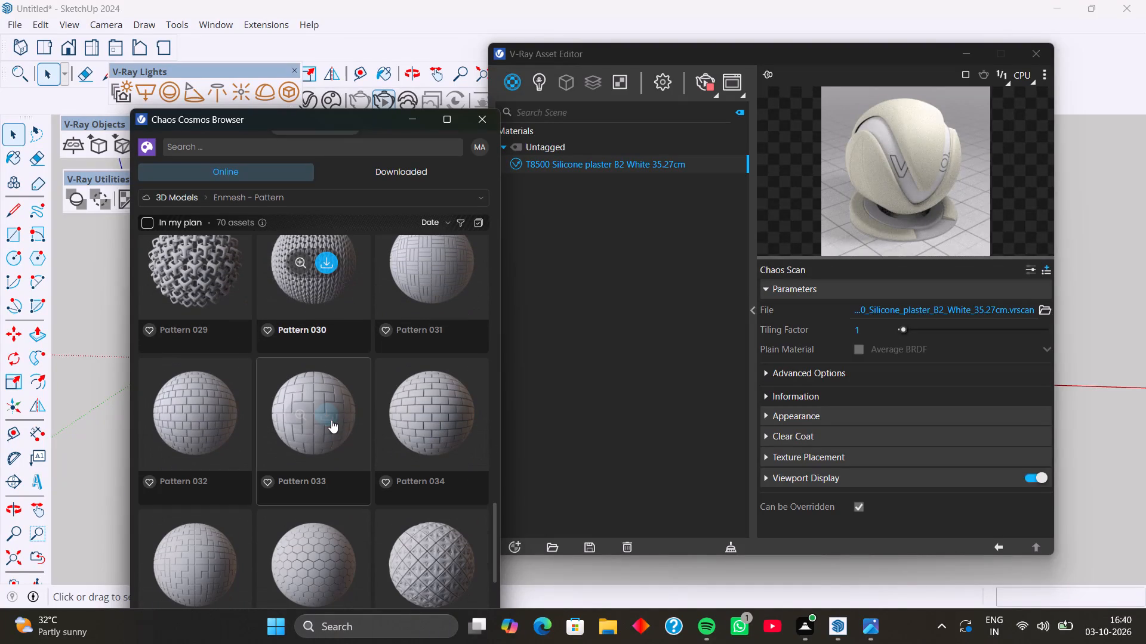
pyautogui.scroll(-6, 331, 420)
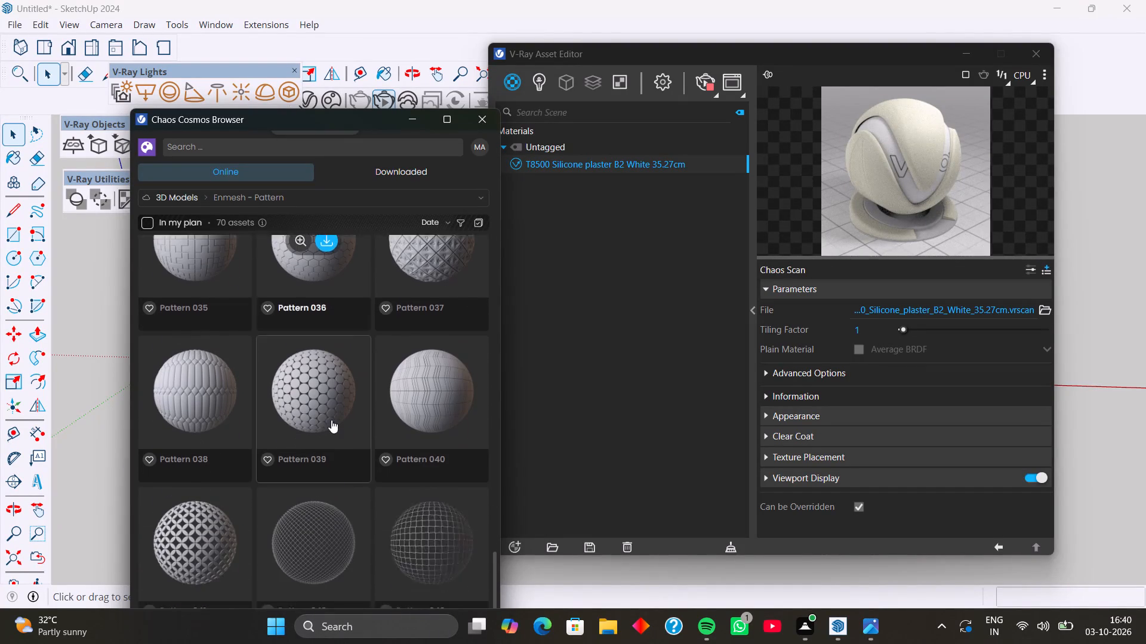
pyautogui.scroll(-5, 331, 420)
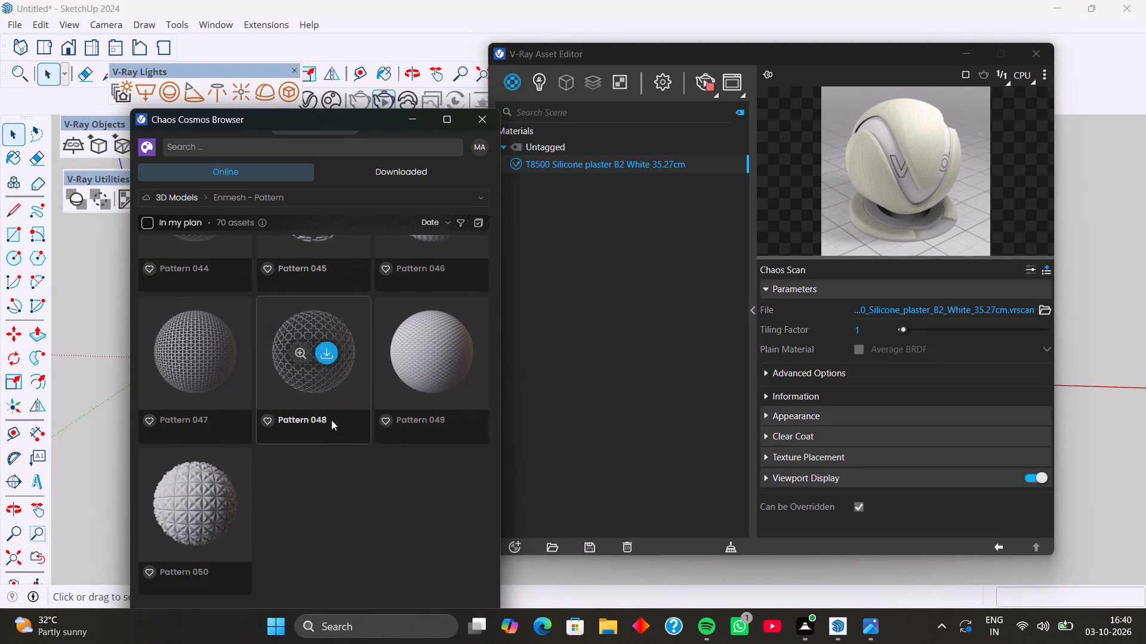
pyautogui.scroll(-3, 331, 420)
# Import the Pattern 019 Enmesh asset from Chaos Cosmos onto the selected panel and close the asset browser.
pyautogui.scroll(6, 331, 420)
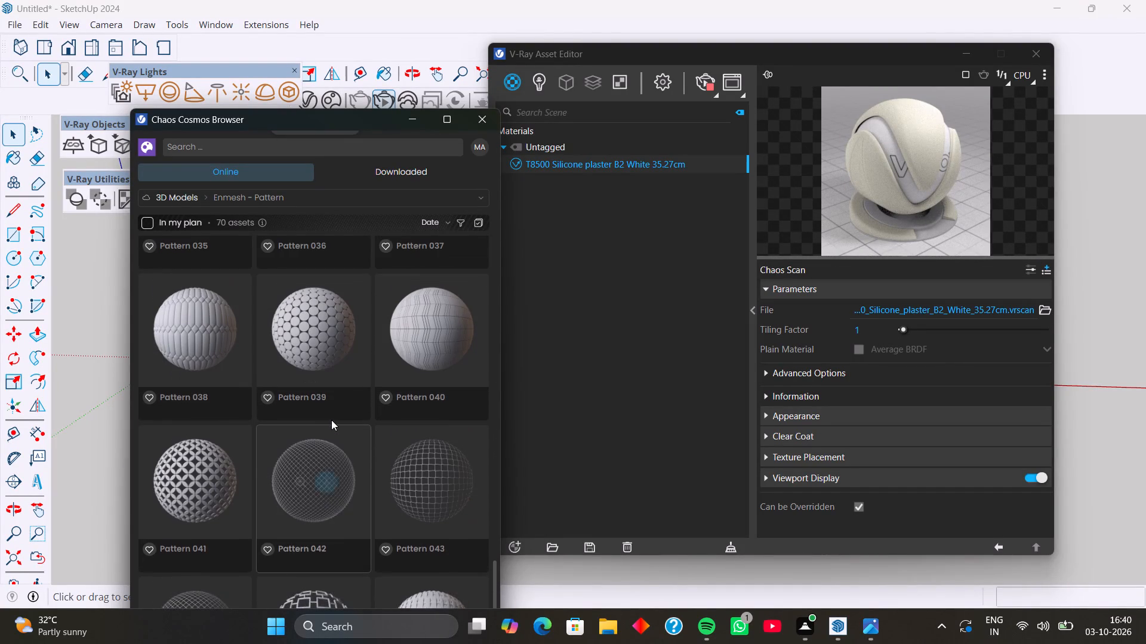
pyautogui.scroll(5, 331, 420)
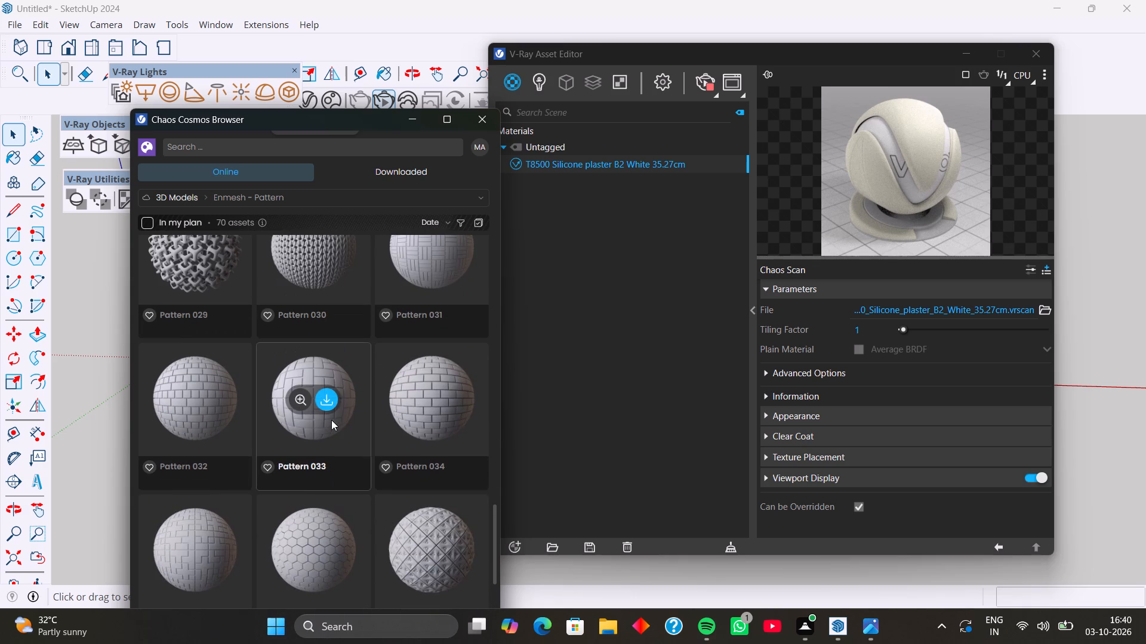
pyautogui.scroll(2, 374, 398)
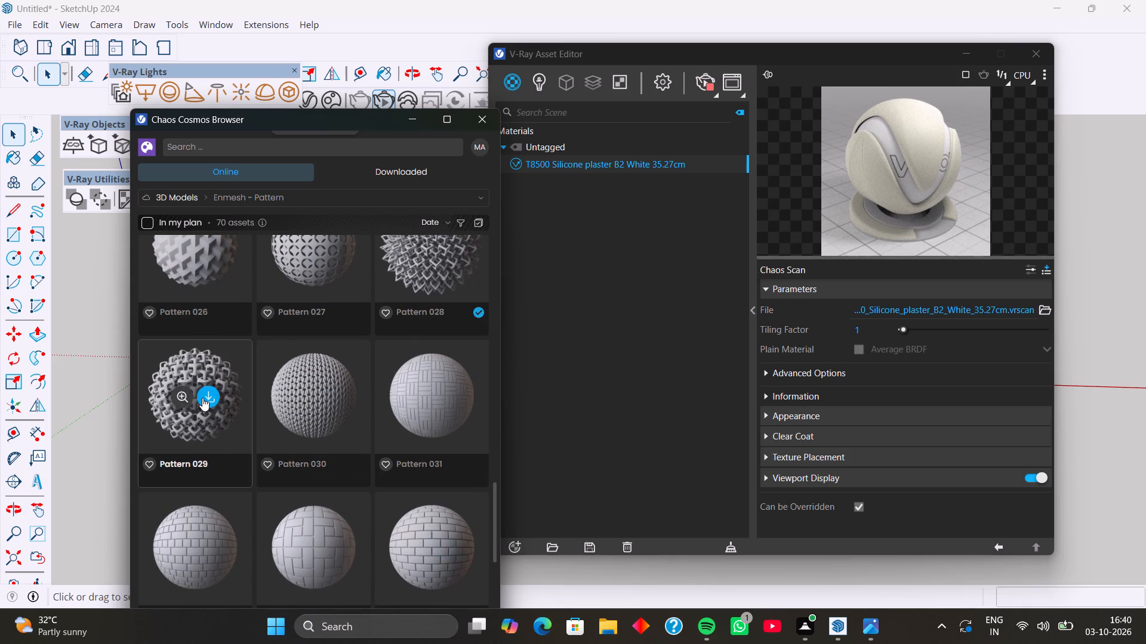
pyautogui.scroll(3, 202, 398)
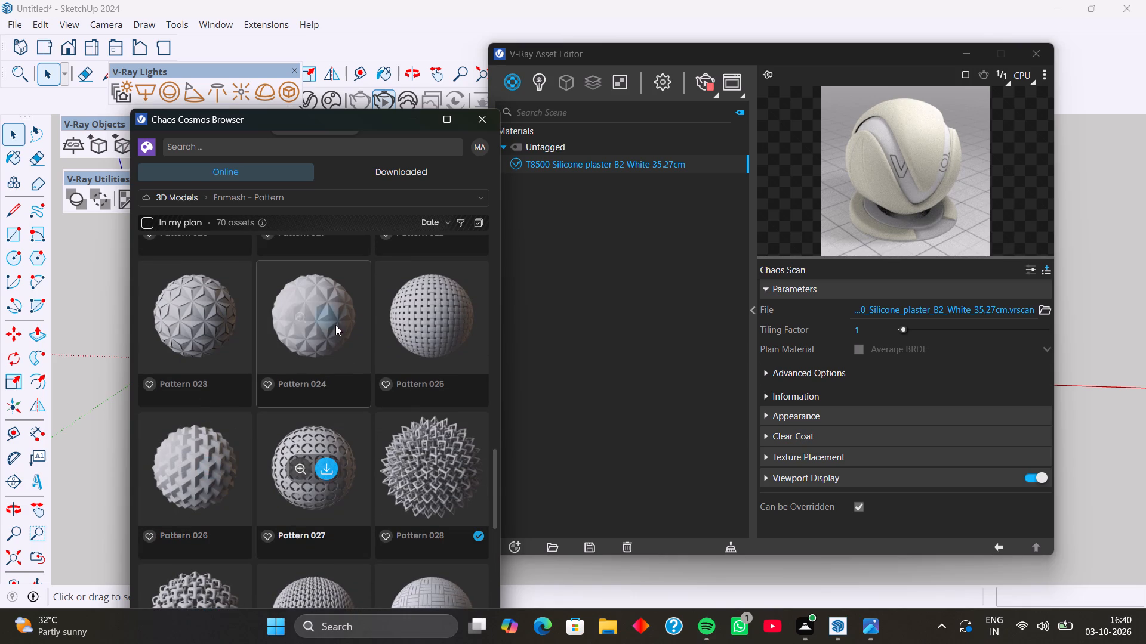
pyautogui.scroll(3, 326, 305)
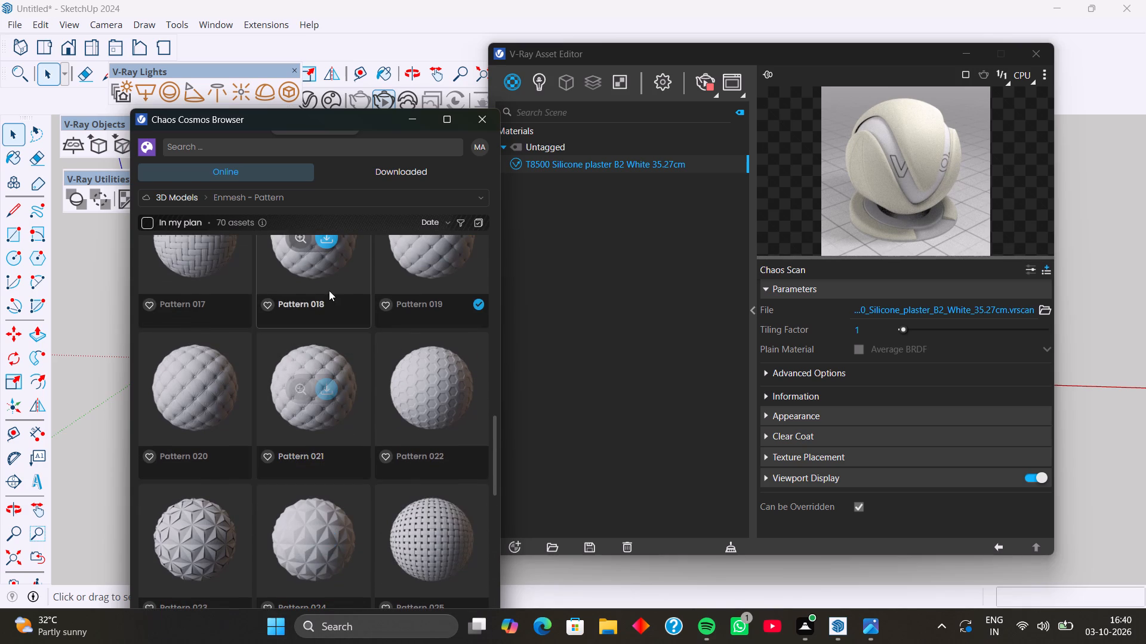
pyautogui.scroll(2, 322, 284)
pyautogui.click(445, 386)
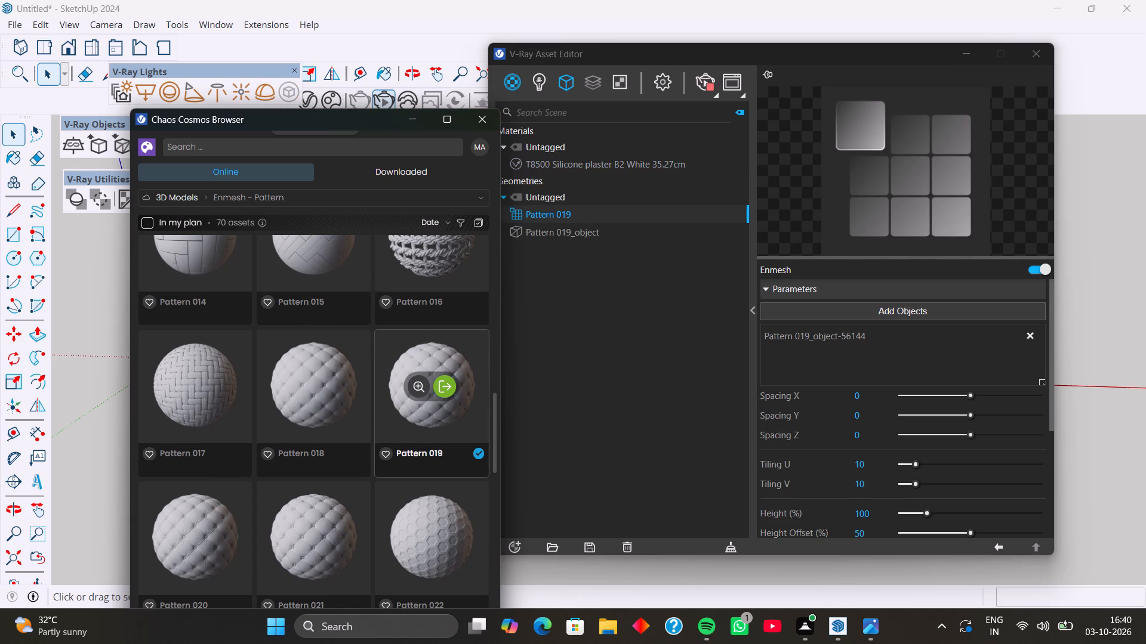
pyautogui.click(483, 119)
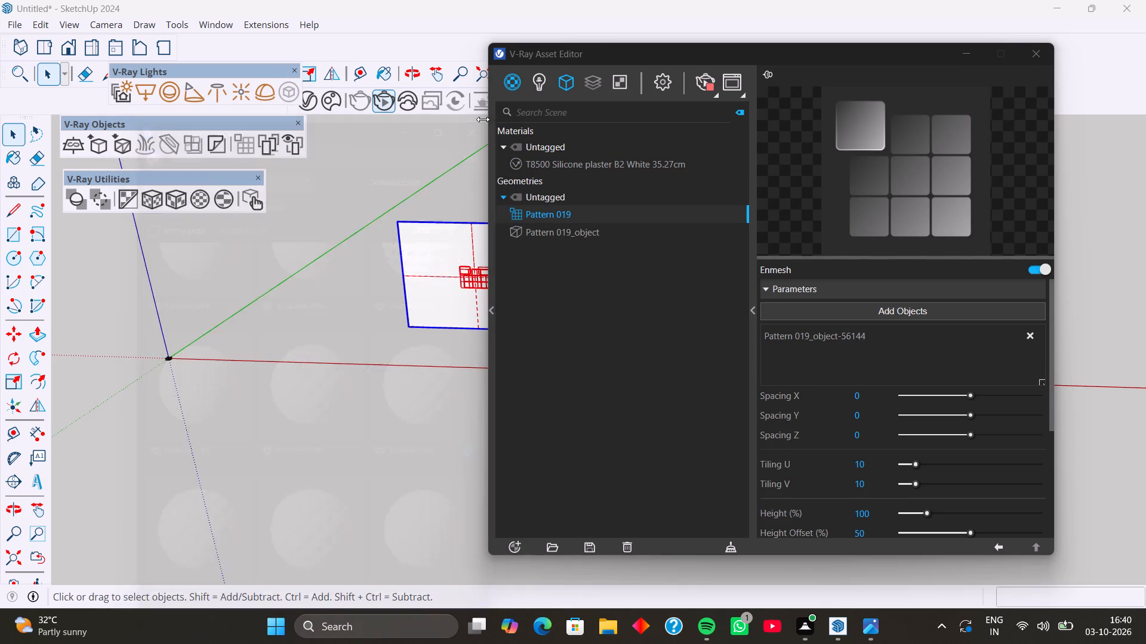
# Examine the Enmesh parameters of Pattern 019 and the proxy mesh settings of Pattern 019_object, listing only geometries.
pyautogui.scroll(1, 424, 298)
pyautogui.scroll(-3, 424, 298)
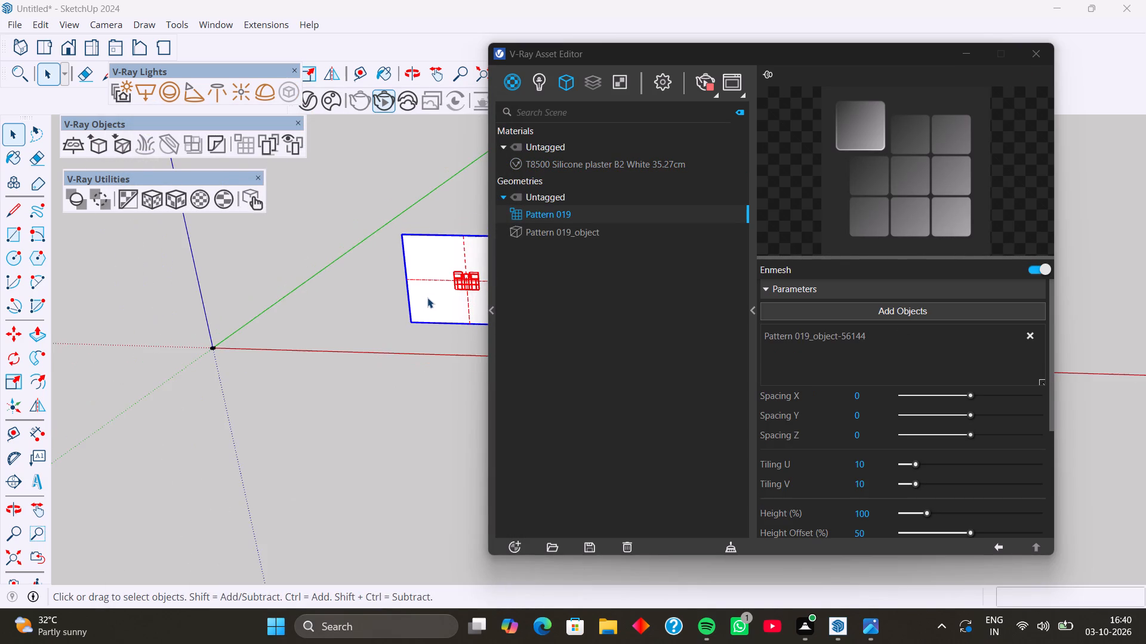
pyautogui.scroll(-1, 433, 298)
pyautogui.moveTo(433, 298); pyautogui.dragTo(427, 299, button='middle')
pyautogui.scroll(2, 461, 289)
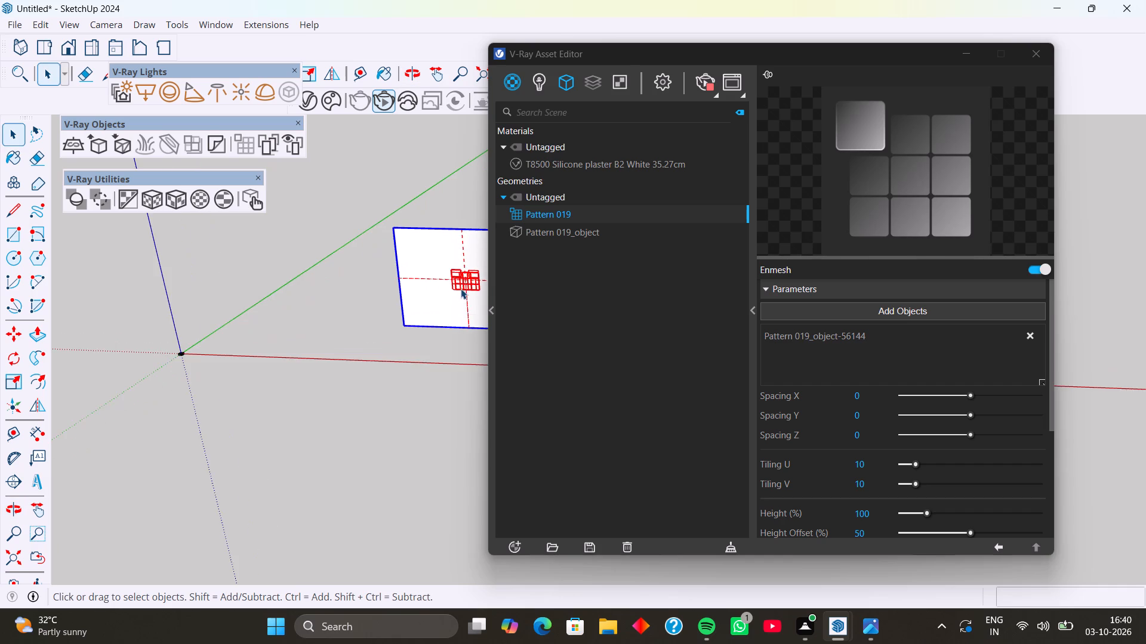
pyautogui.scroll(-1, 461, 289)
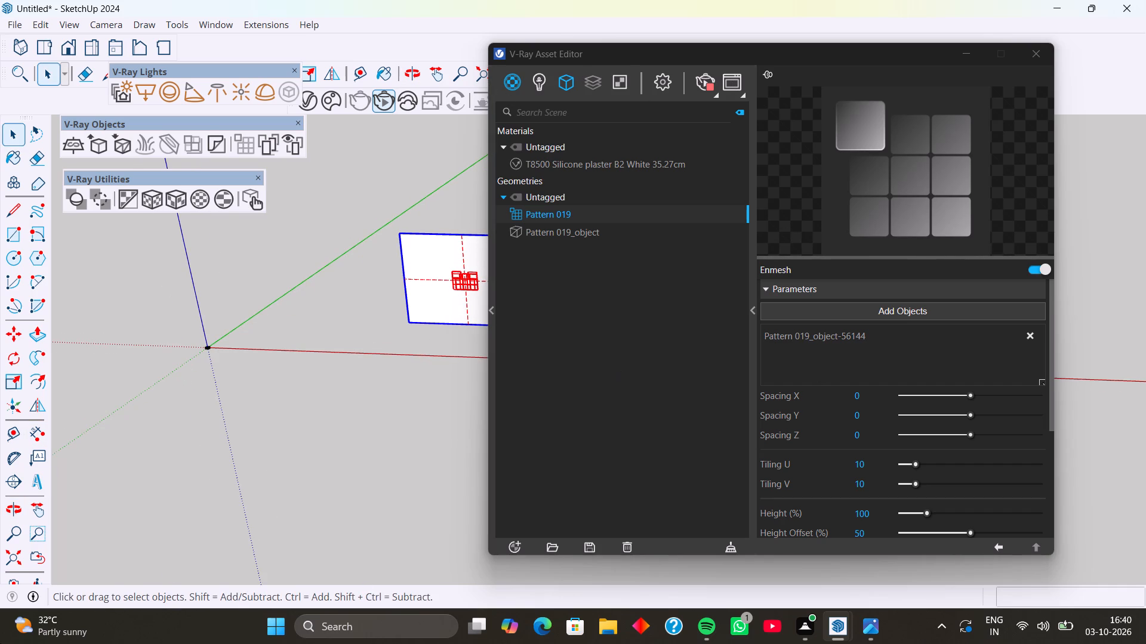
pyautogui.scroll(-10, 873, 401)
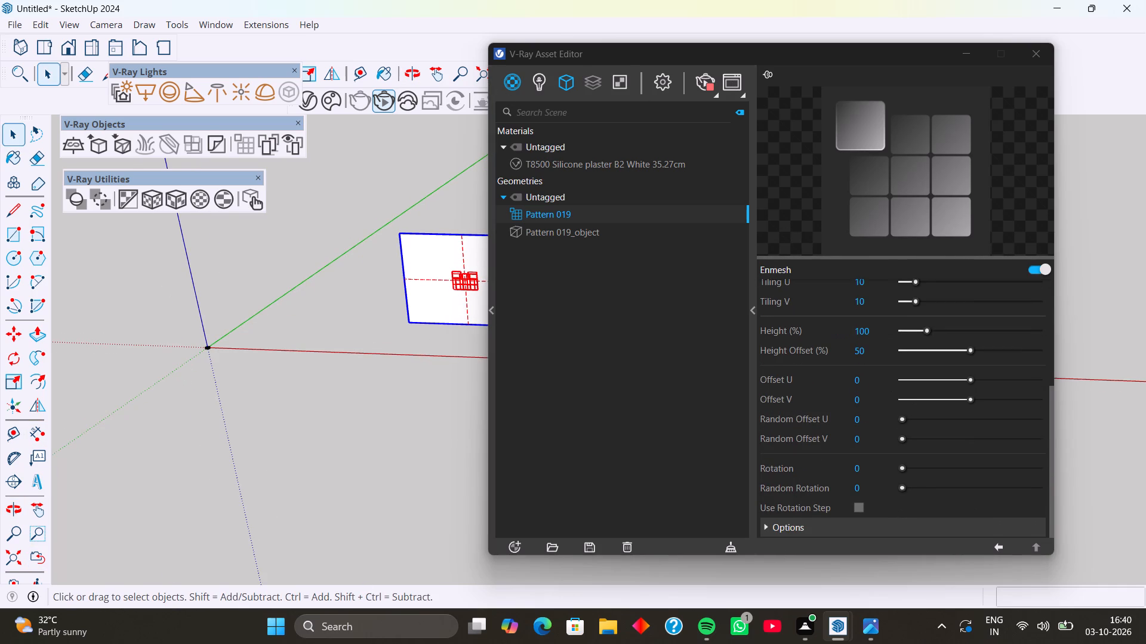
pyautogui.scroll(-1, 873, 401)
pyautogui.scroll(18, 846, 355)
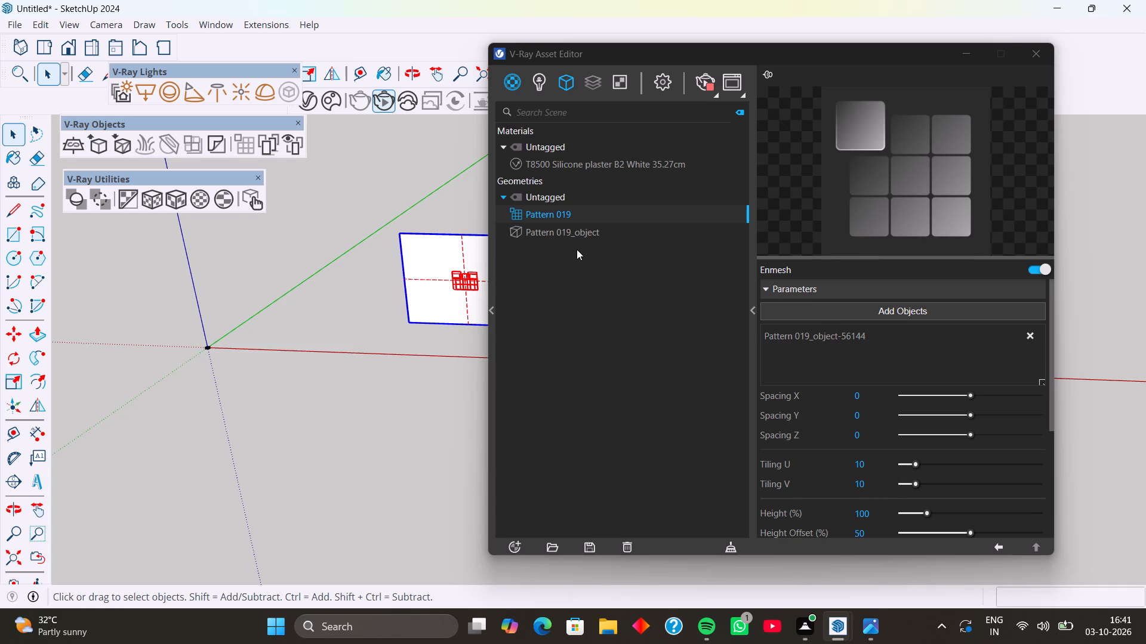
pyautogui.click(566, 86)
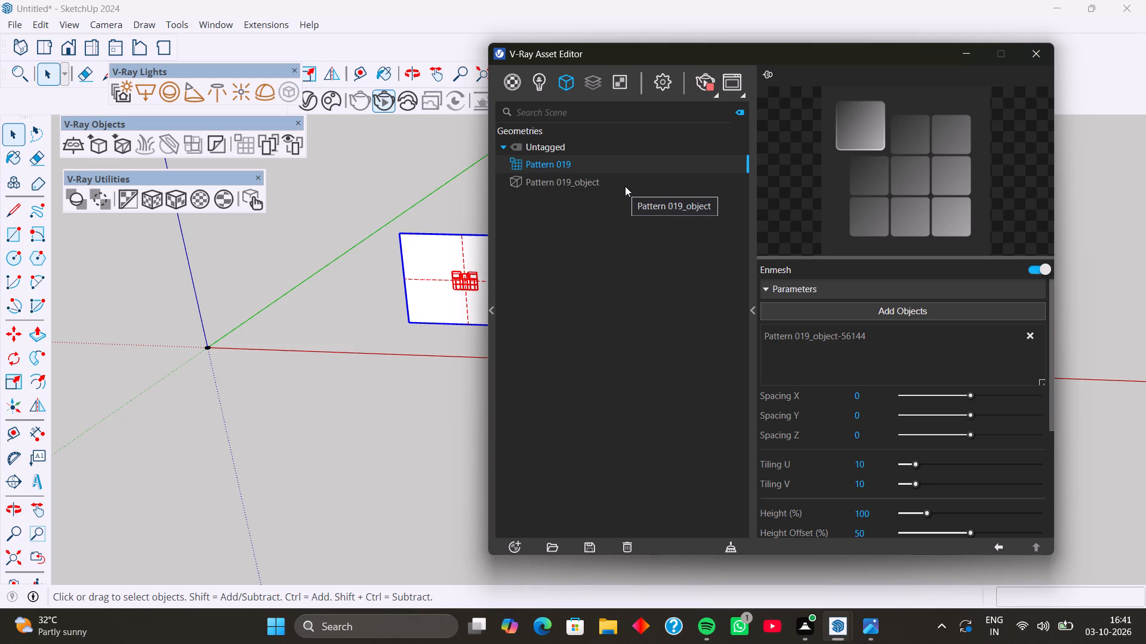
pyautogui.click(625, 186)
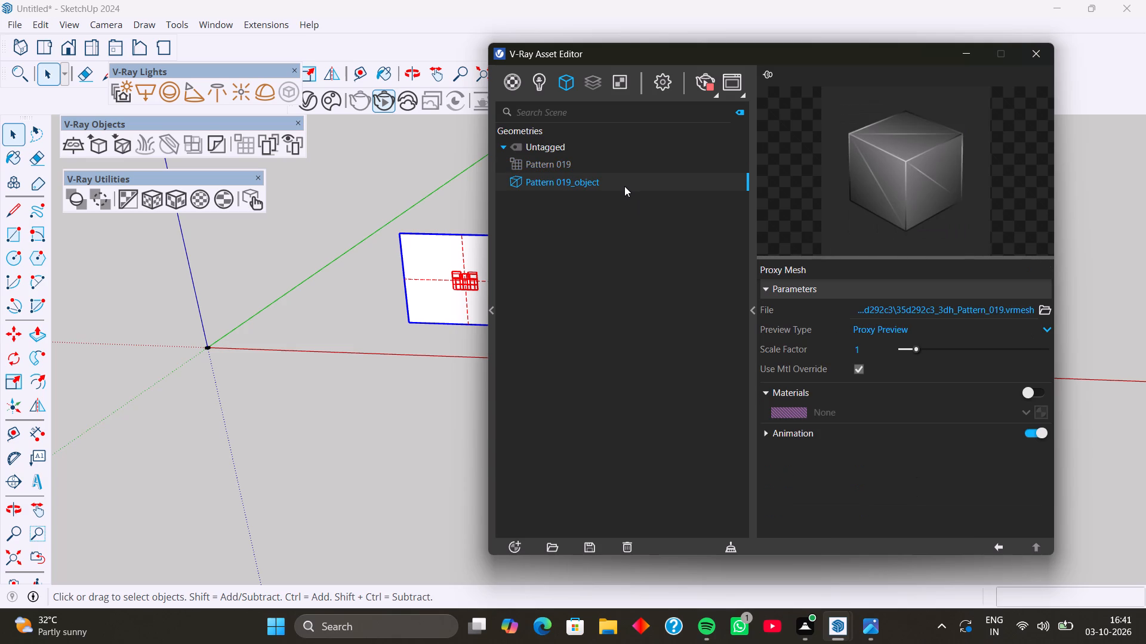
pyautogui.click(615, 166)
pyautogui.scroll(-6, 948, 480)
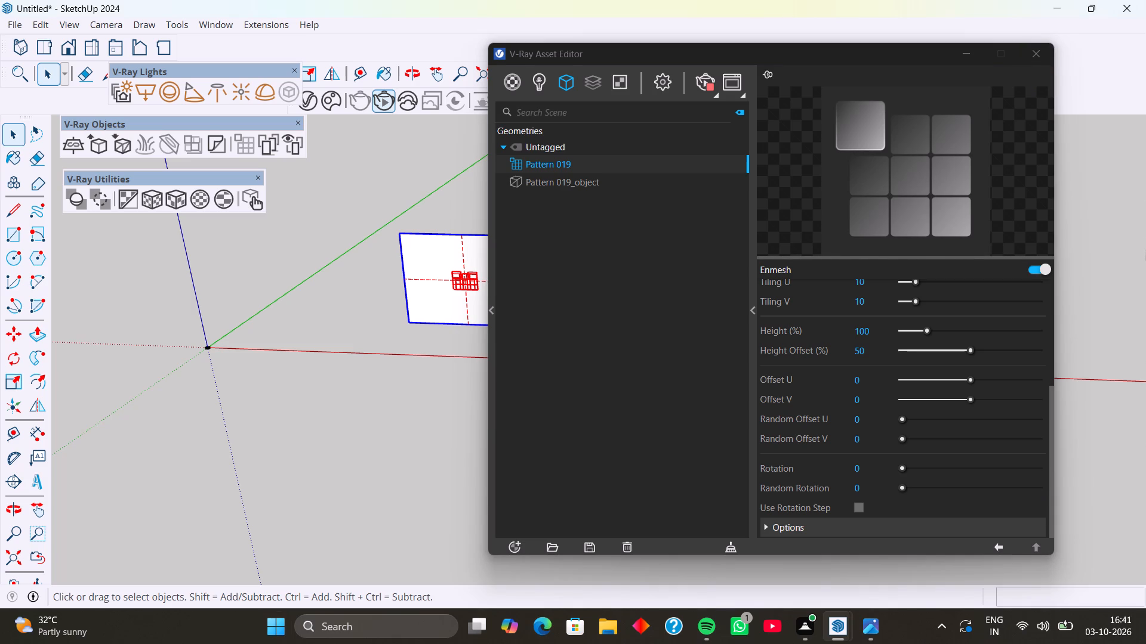
# Return to the T8500 Silicone plaster B2 White material settings and set its viewport display texture mode to Custom.
pyautogui.click(997, 546)
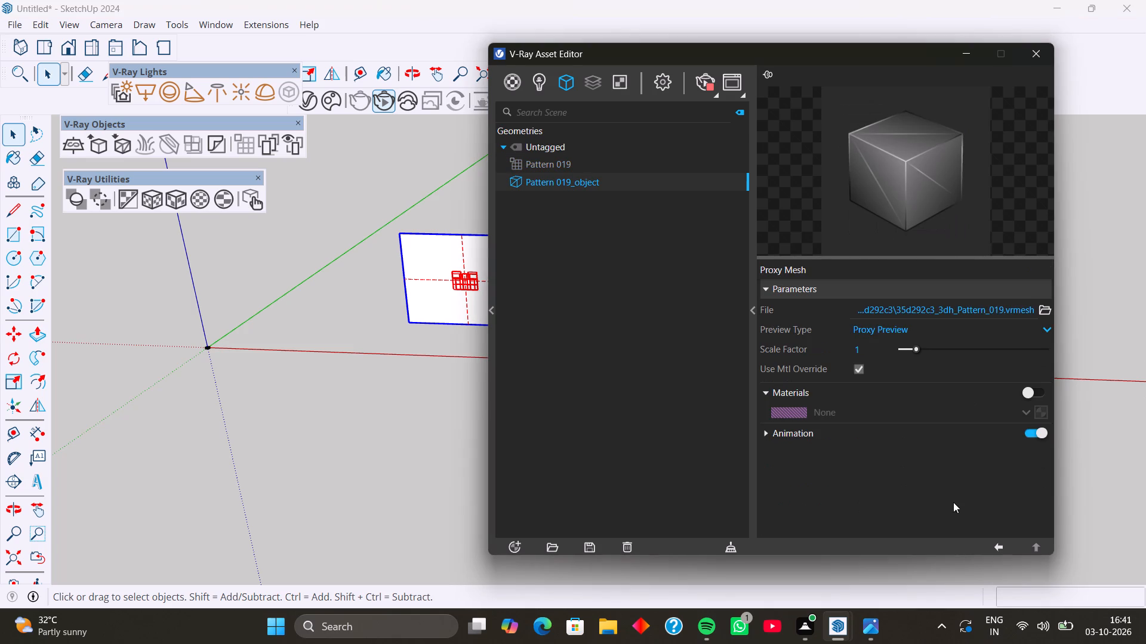
pyautogui.click(999, 550)
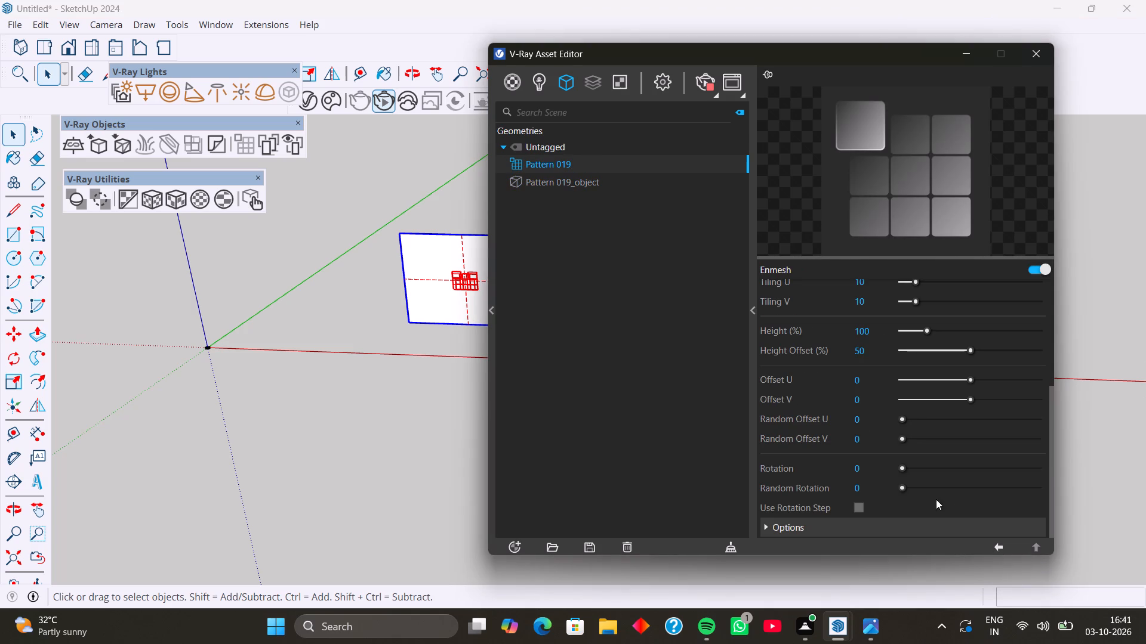
pyautogui.scroll(-9, 913, 483)
pyautogui.click(1000, 548)
pyautogui.click(856, 480)
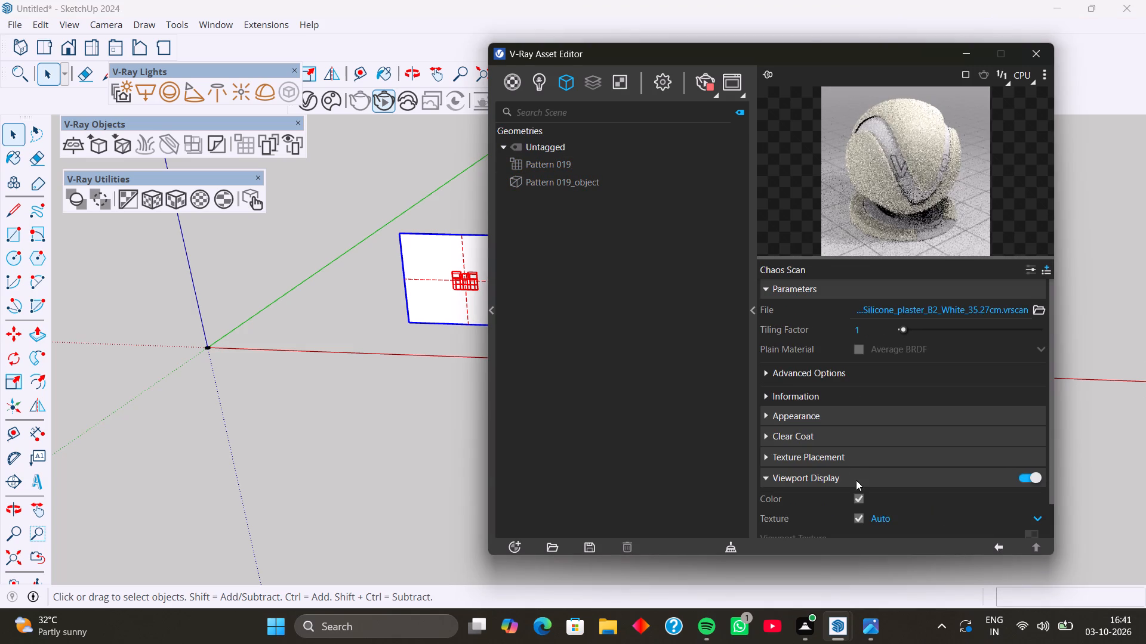
pyautogui.click(898, 518)
pyautogui.click(911, 497)
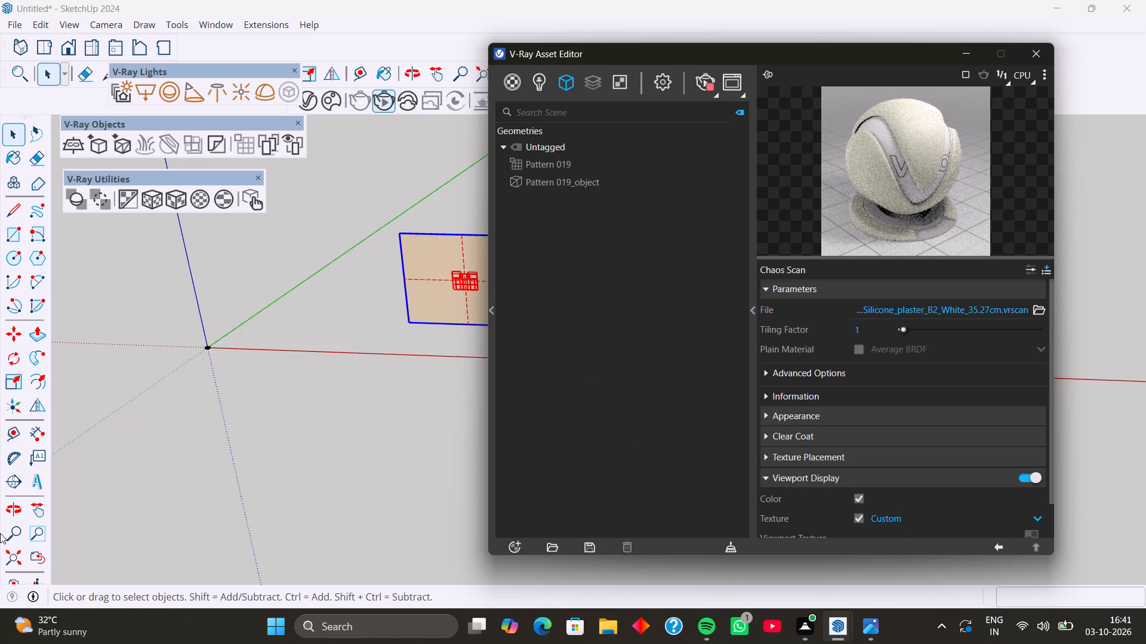
# Apply a cubic texture projection to the selected panel, scaled to fit its bounding box.
pyautogui.click(175, 196)
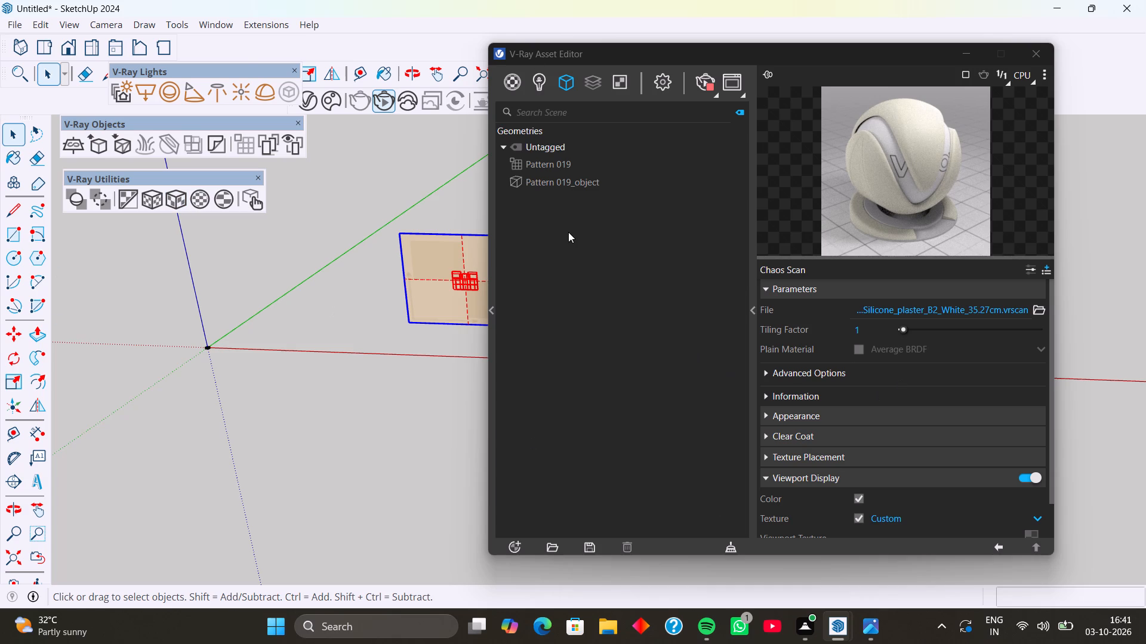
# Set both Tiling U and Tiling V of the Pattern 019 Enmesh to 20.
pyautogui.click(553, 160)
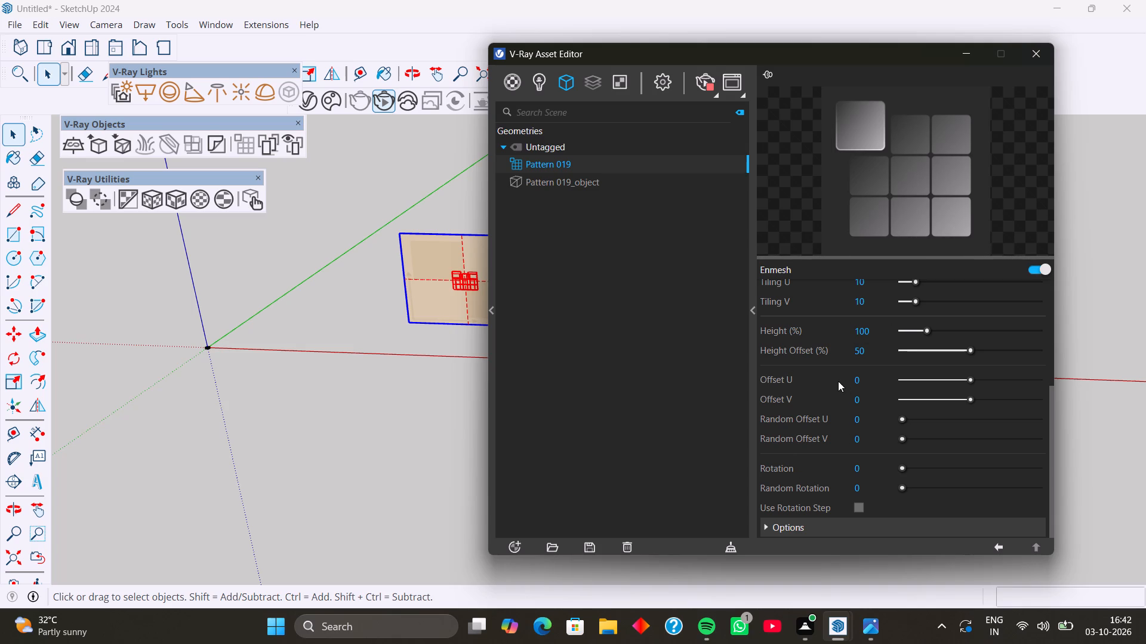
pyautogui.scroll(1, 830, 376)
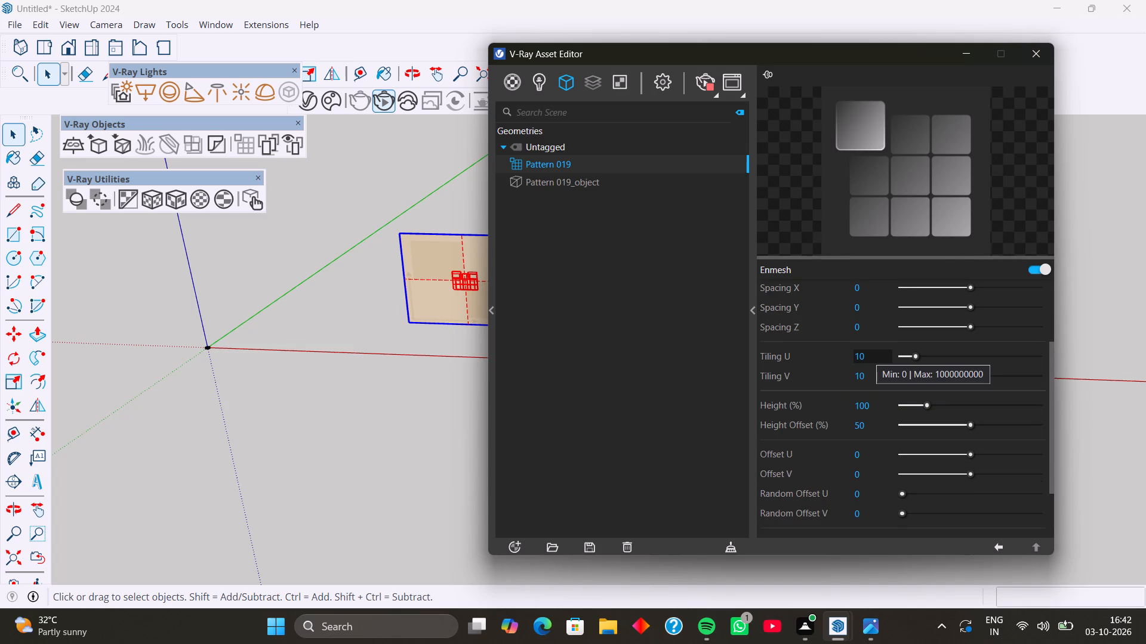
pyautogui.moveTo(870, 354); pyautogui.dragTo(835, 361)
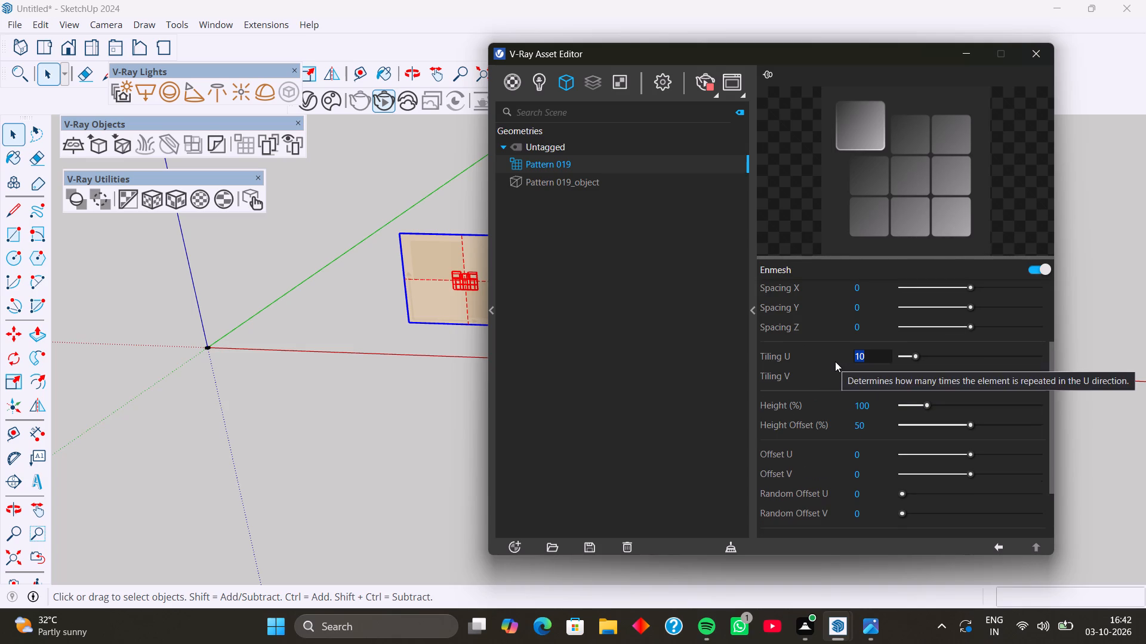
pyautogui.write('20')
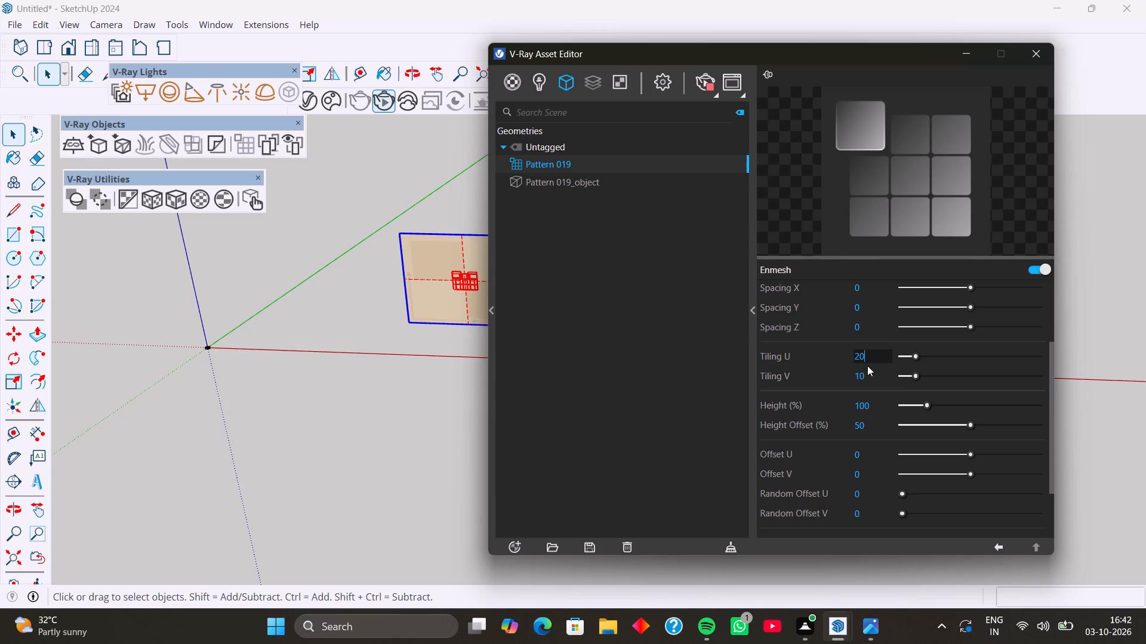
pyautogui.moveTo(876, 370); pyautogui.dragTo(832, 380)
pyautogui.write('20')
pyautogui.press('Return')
# Restart the interactive render and place the reduced V-Ray Frame Buffer window beside the Enmesh parameters.
pyautogui.click(701, 80)
pyautogui.click(701, 80)
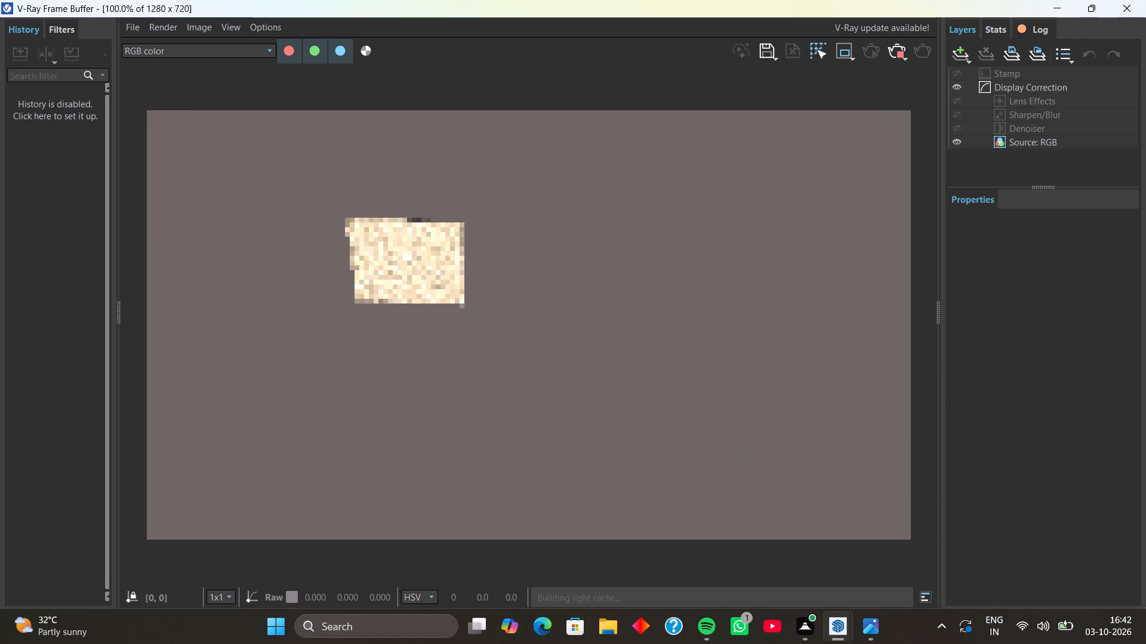
pyautogui.click(1089, 8)
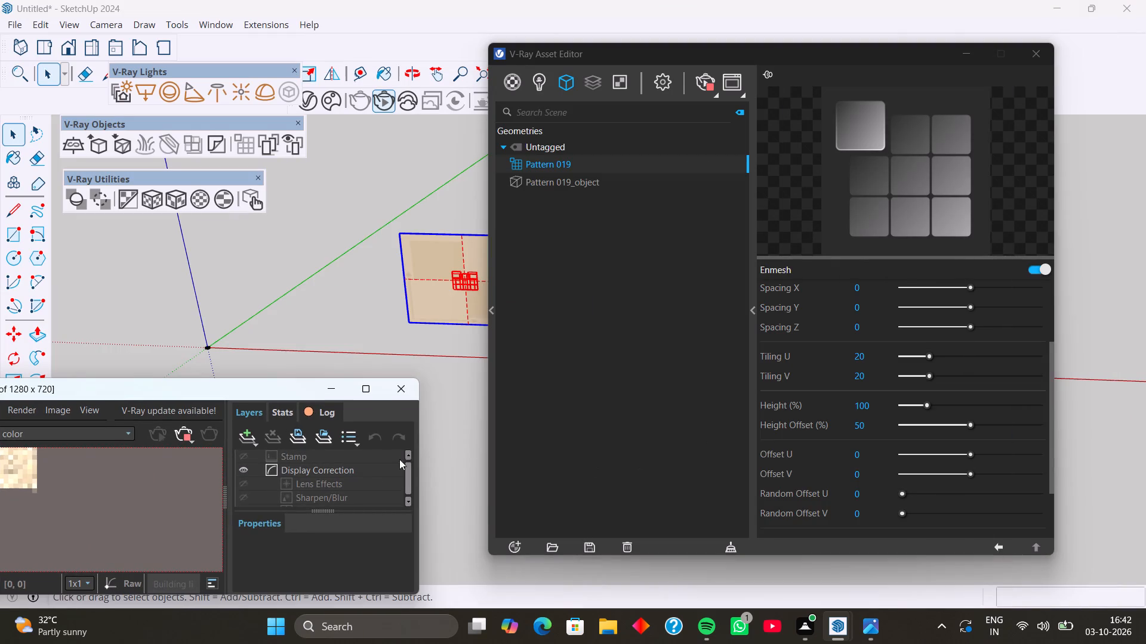
pyautogui.moveTo(211, 392); pyautogui.dragTo(404, 188)
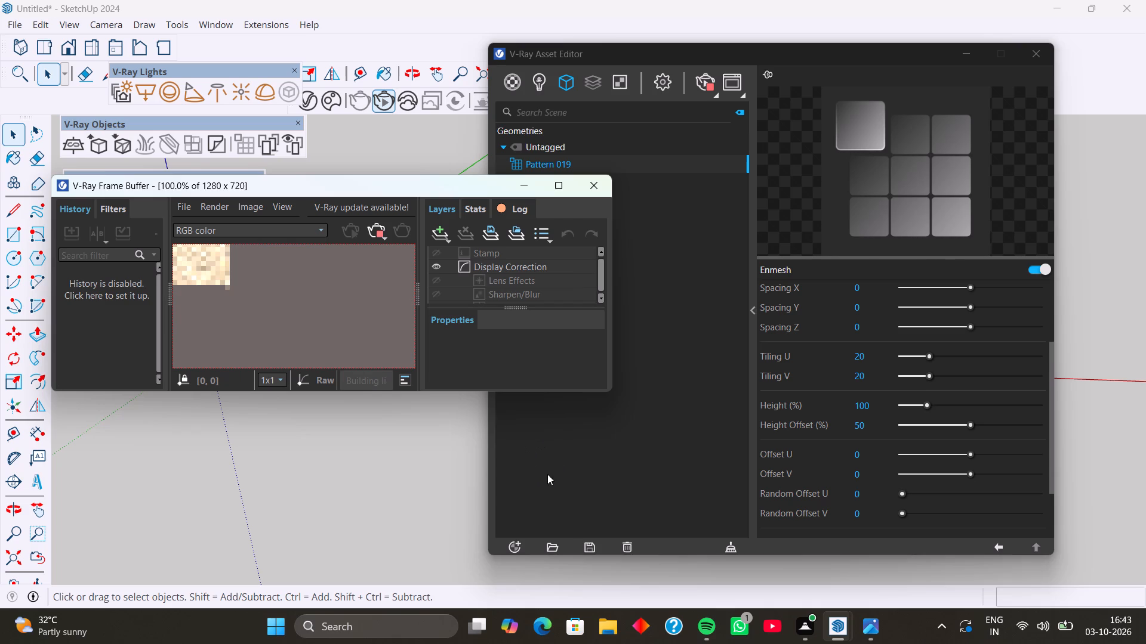
# Restart the interactive render from the frame buffer and examine the rendered pattern on the panel up close.
pyautogui.click(373, 234)
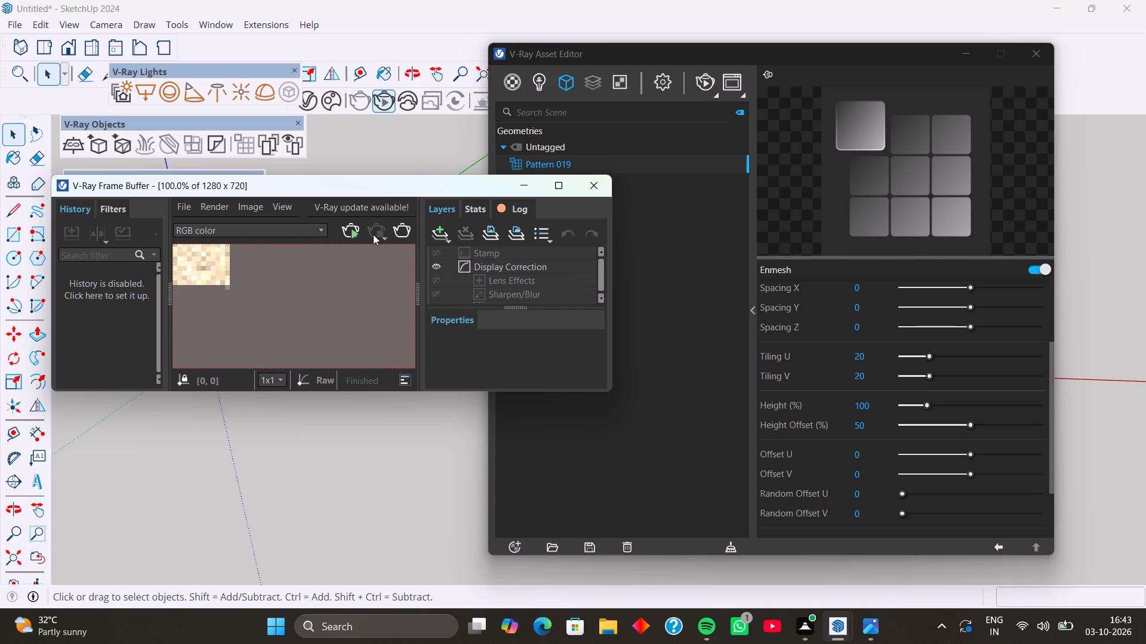
pyautogui.click(343, 228)
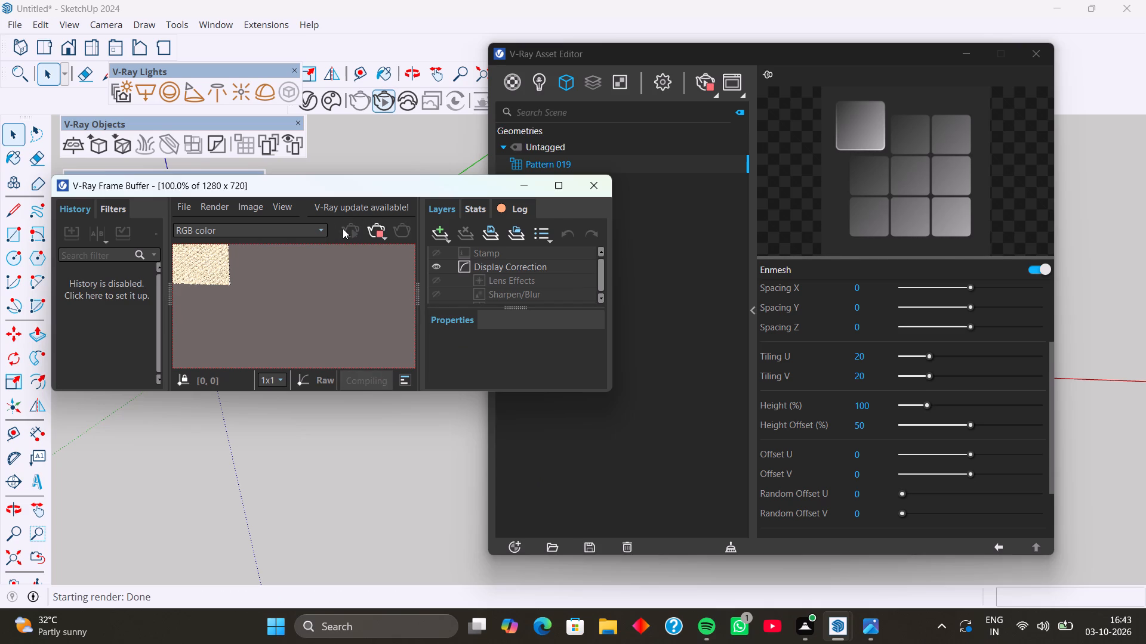
pyautogui.click(374, 236)
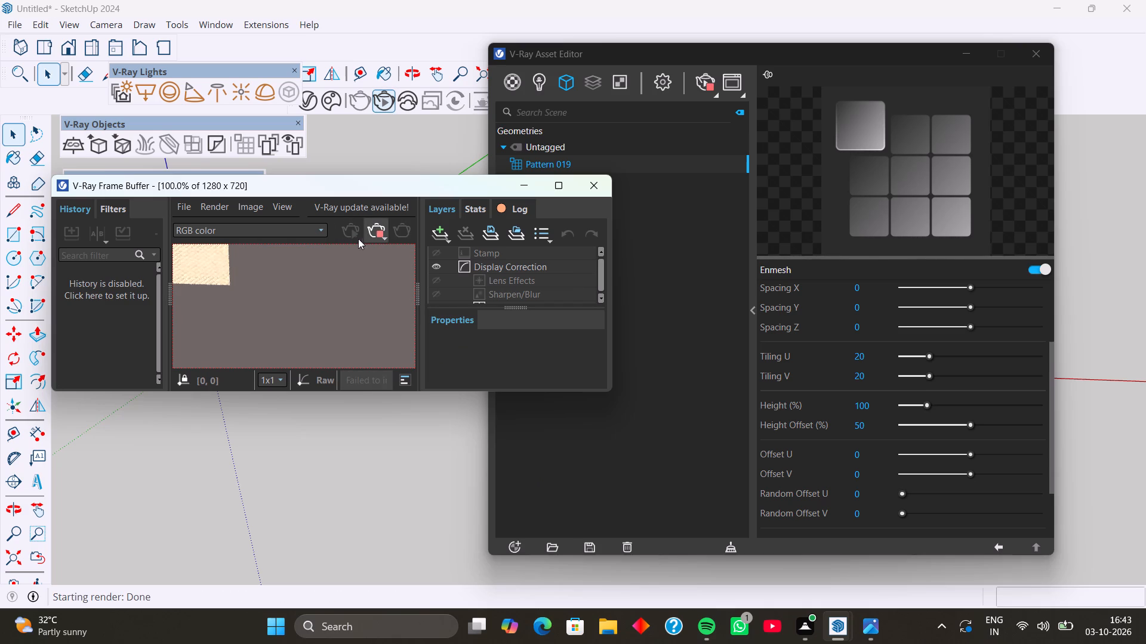
pyautogui.click(346, 237)
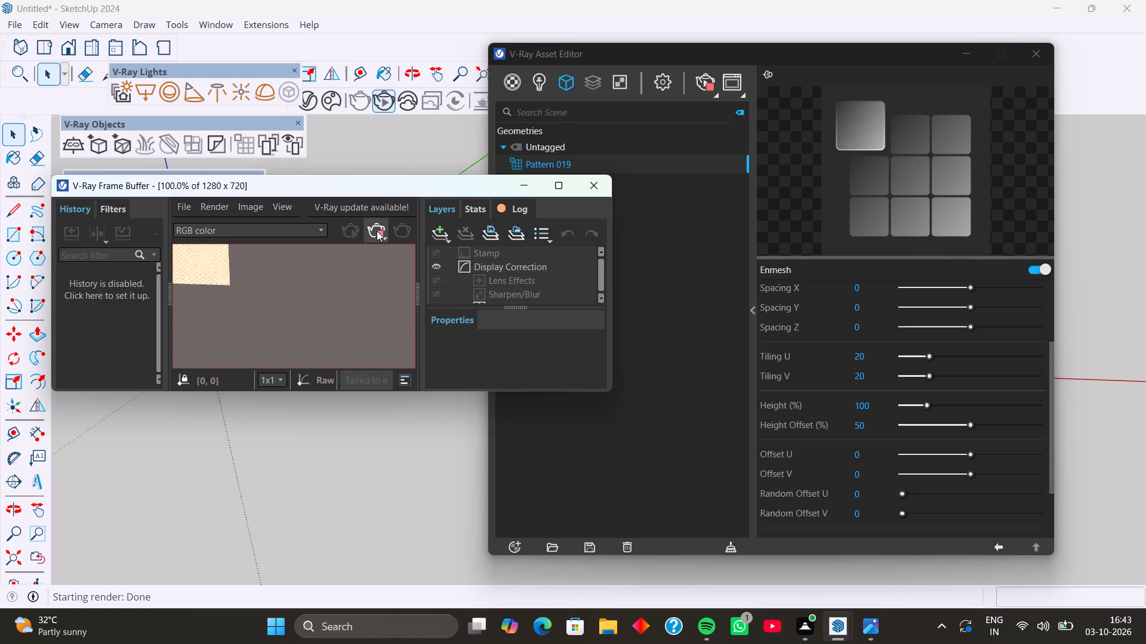
pyautogui.click(377, 231)
pyautogui.click(354, 232)
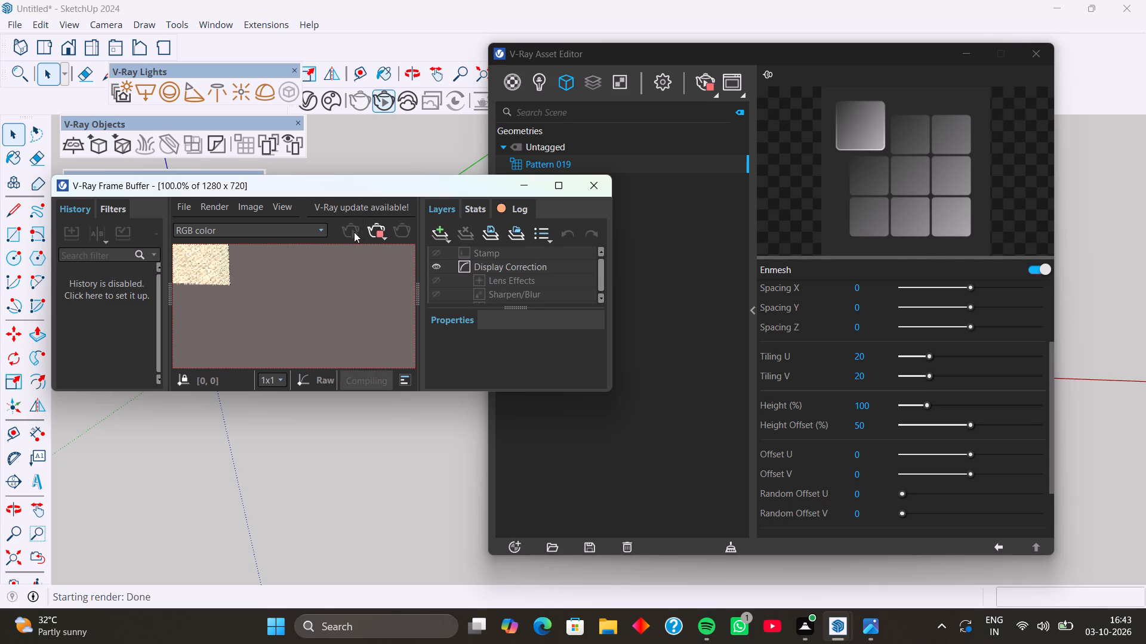
pyautogui.scroll(1, 355, 233)
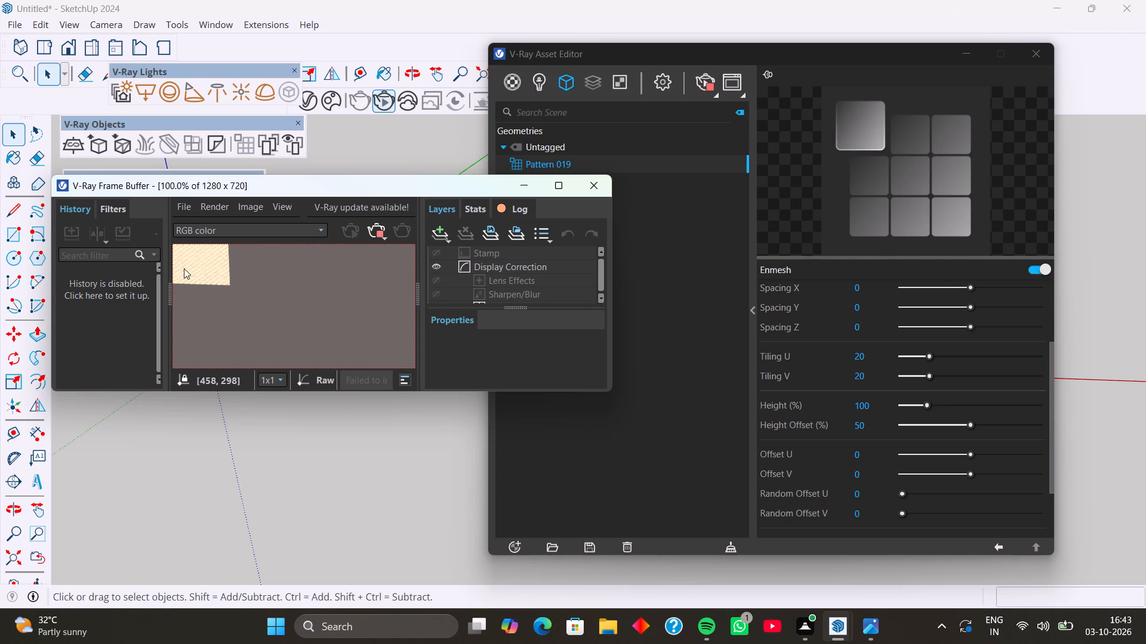
pyautogui.scroll(4, 184, 268)
pyautogui.scroll(-2, 251, 288)
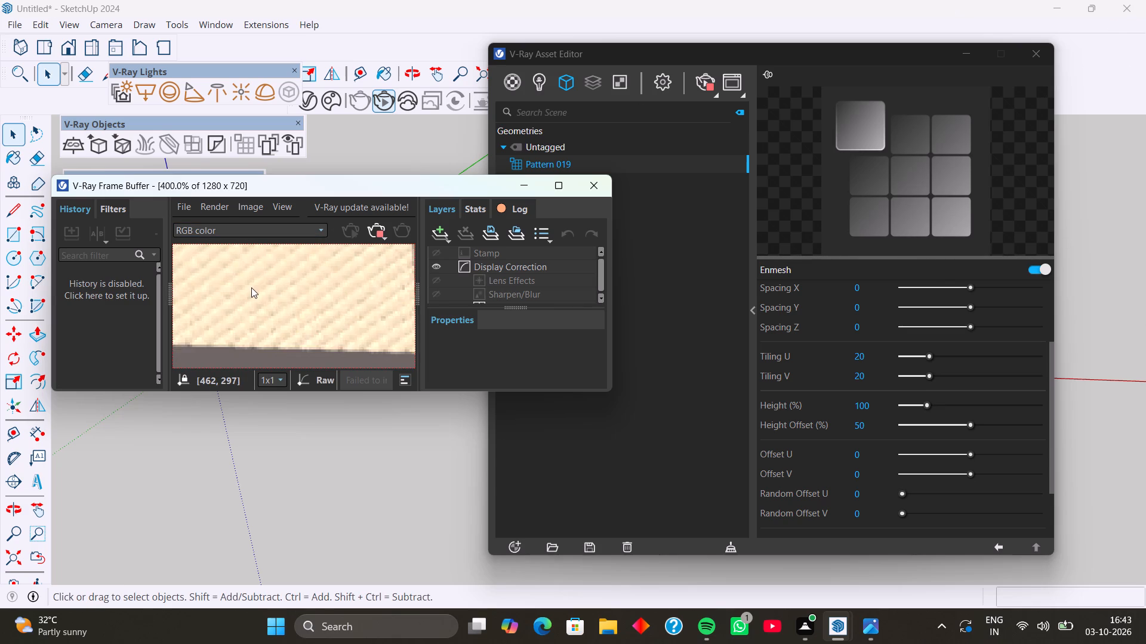
pyautogui.scroll(-1, 253, 284)
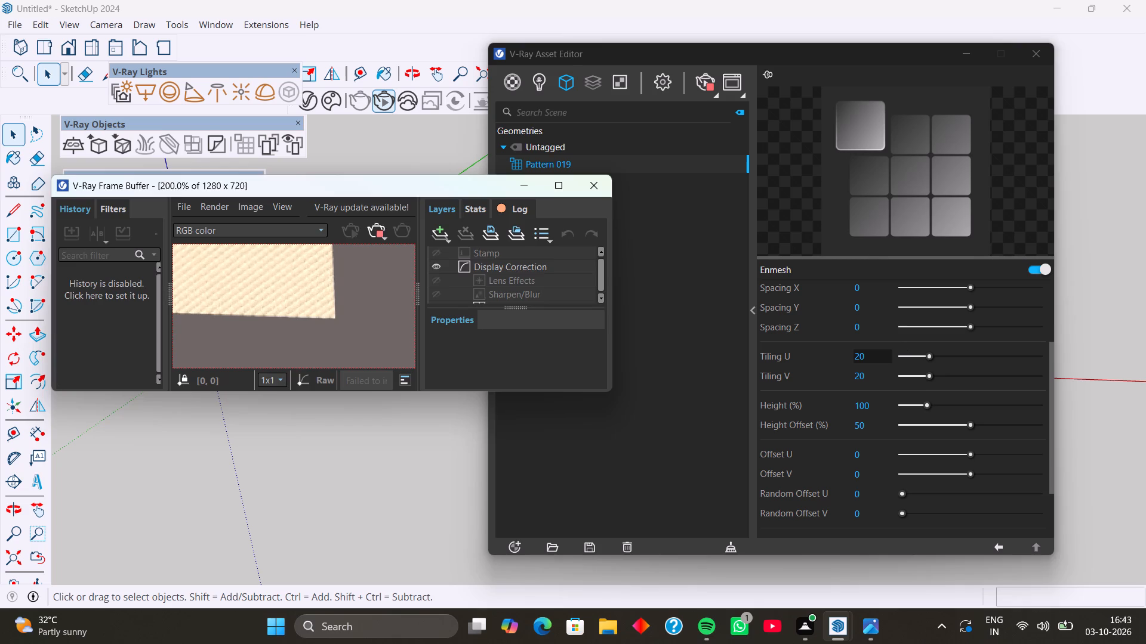
# Set both Tiling U and Tiling V of the Pattern 019 Enmesh to 5.
pyautogui.click(877, 358)
pyautogui.press('BackSpace')
pyautogui.press('BackSpace')
pyautogui.press('BackSpace')
pyautogui.press('BackSpace')
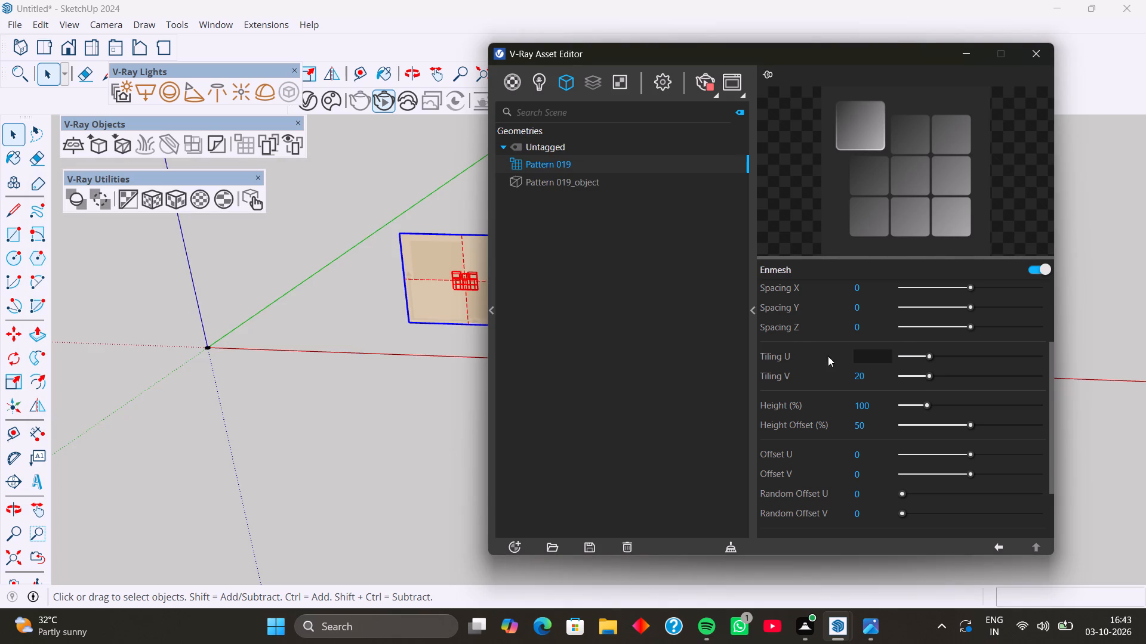
pyautogui.press('5')
pyautogui.press('Return')
pyautogui.click(877, 378)
pyautogui.press('BackSpace')
pyautogui.press('BackSpace')
pyautogui.press('BackSpace')
pyautogui.press('5')
pyautogui.press('Return')
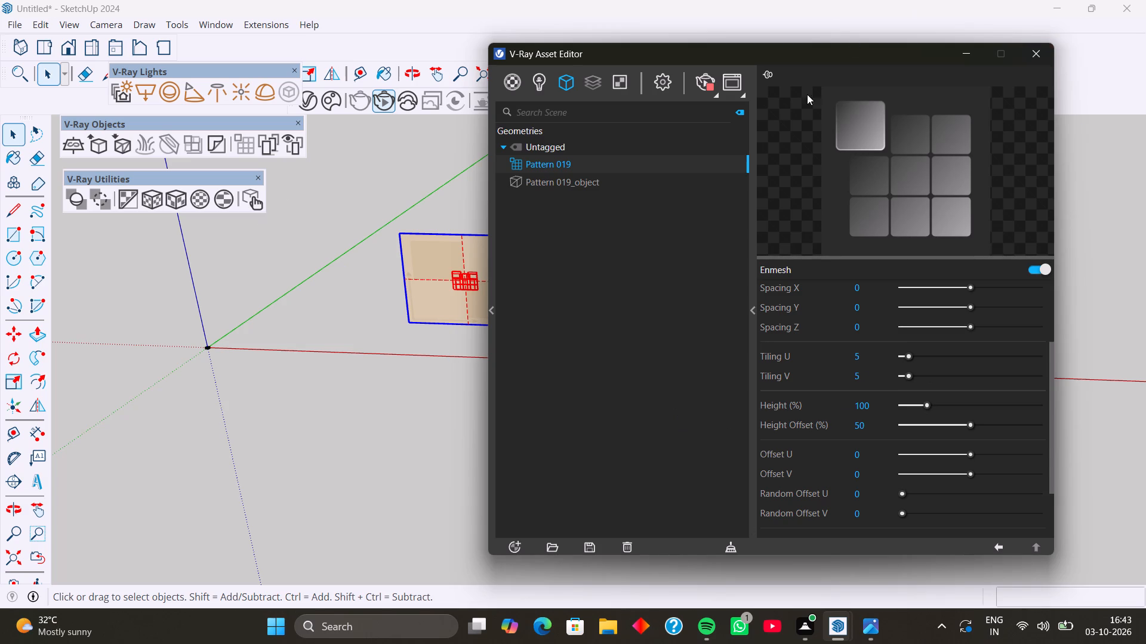
# Restart the interactive render and move the V-Ray Asset Editor clear of the panel in the viewport.
pyautogui.click(708, 83)
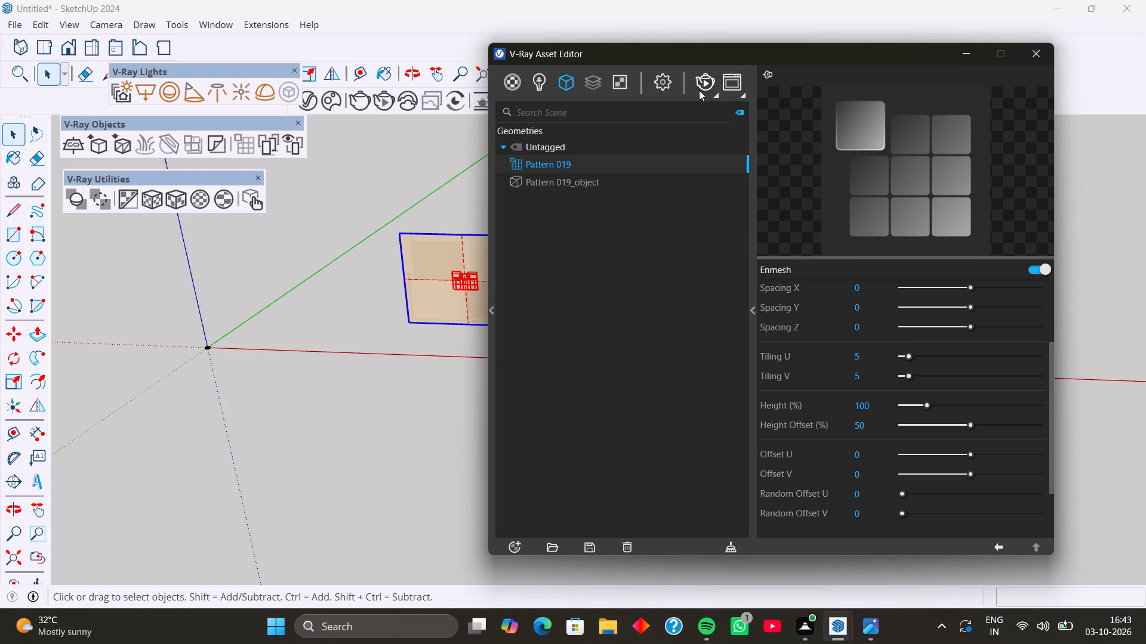
pyautogui.click(703, 82)
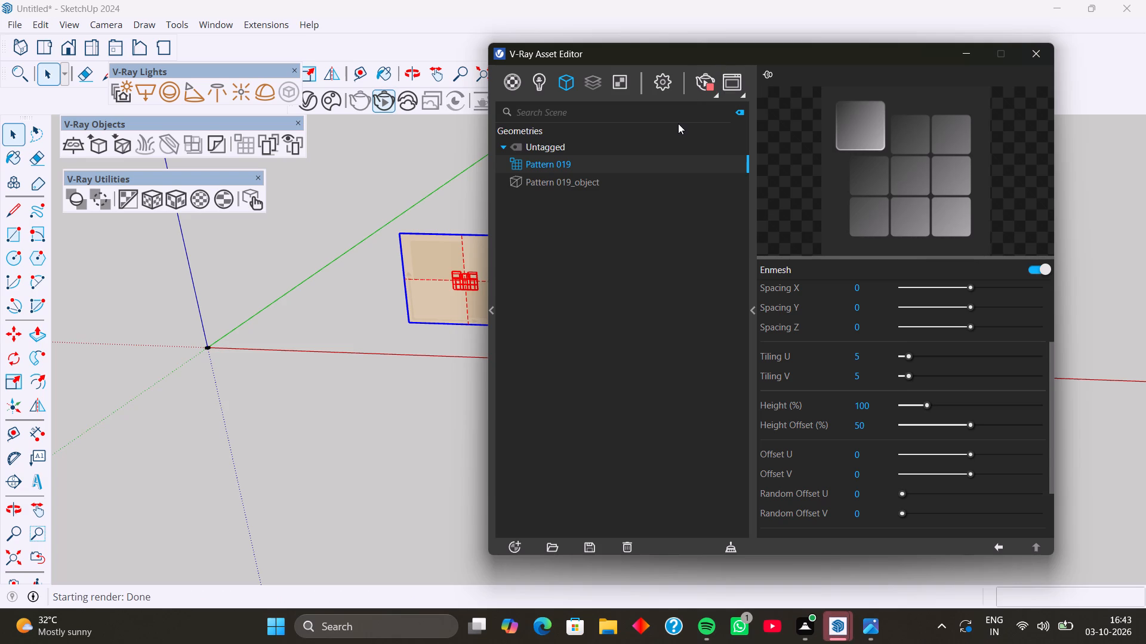
pyautogui.moveTo(843, 47); pyautogui.dragTo(847, 52)
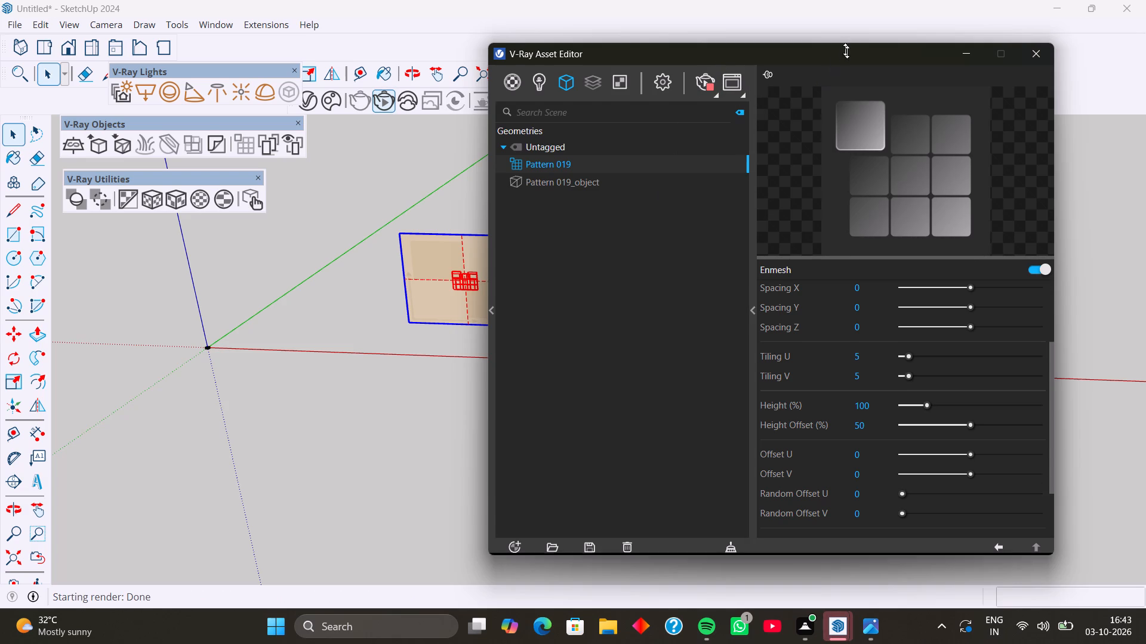
pyautogui.moveTo(847, 52); pyautogui.dragTo(991, 234)
pyautogui.moveTo(836, 61); pyautogui.dragTo(954, 270)
pyautogui.doubleClick(820, 304)
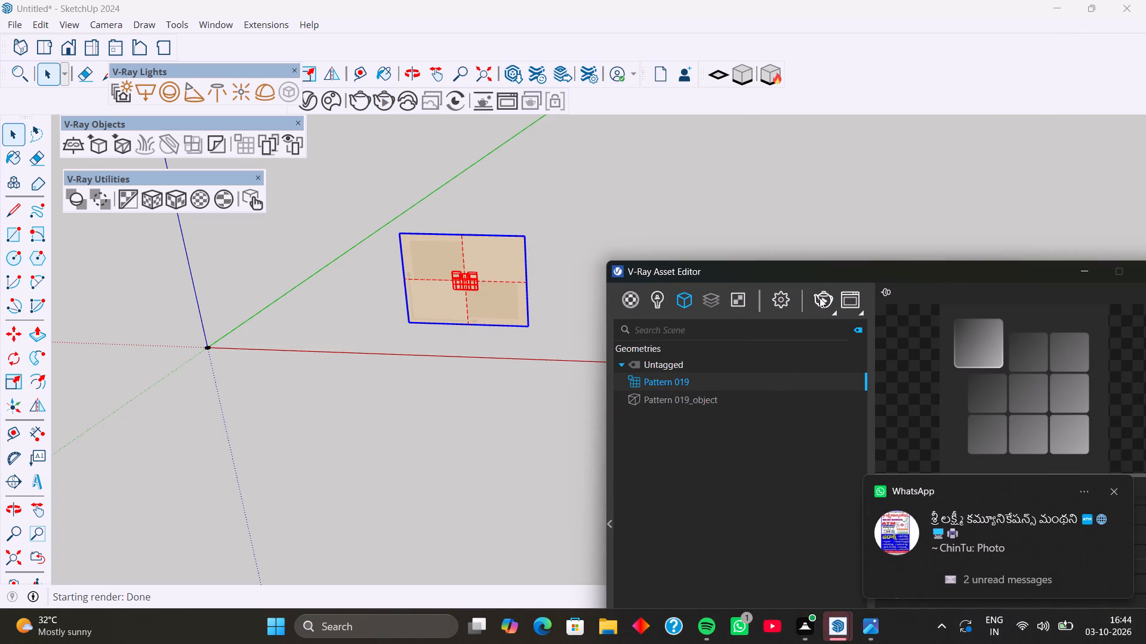
pyautogui.tripleClick(820, 298)
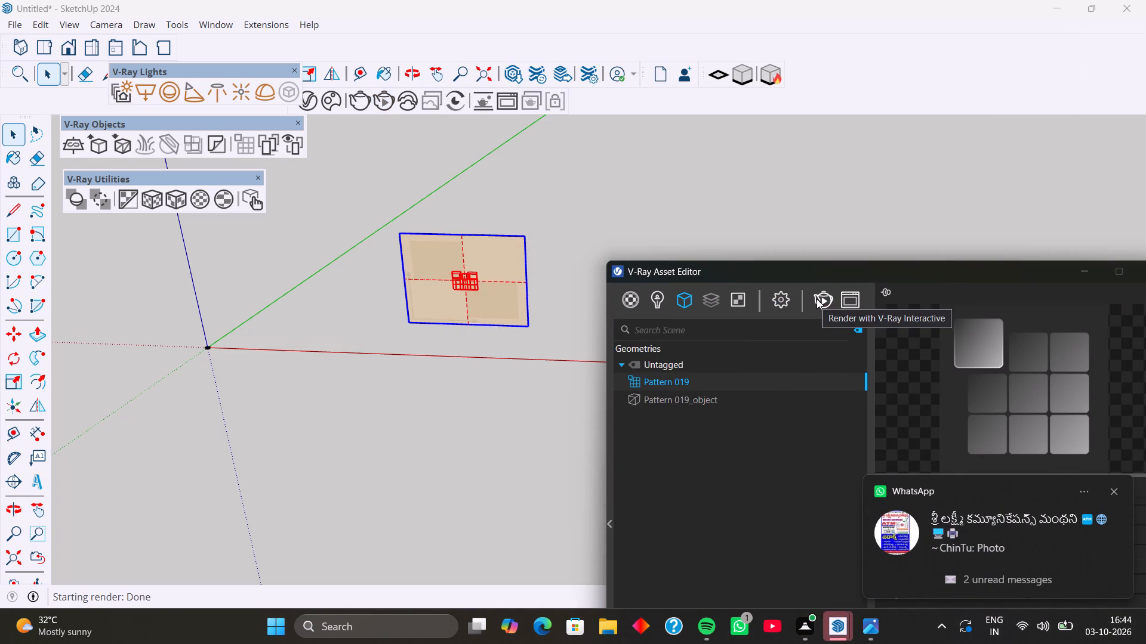
pyautogui.doubleClick(822, 292)
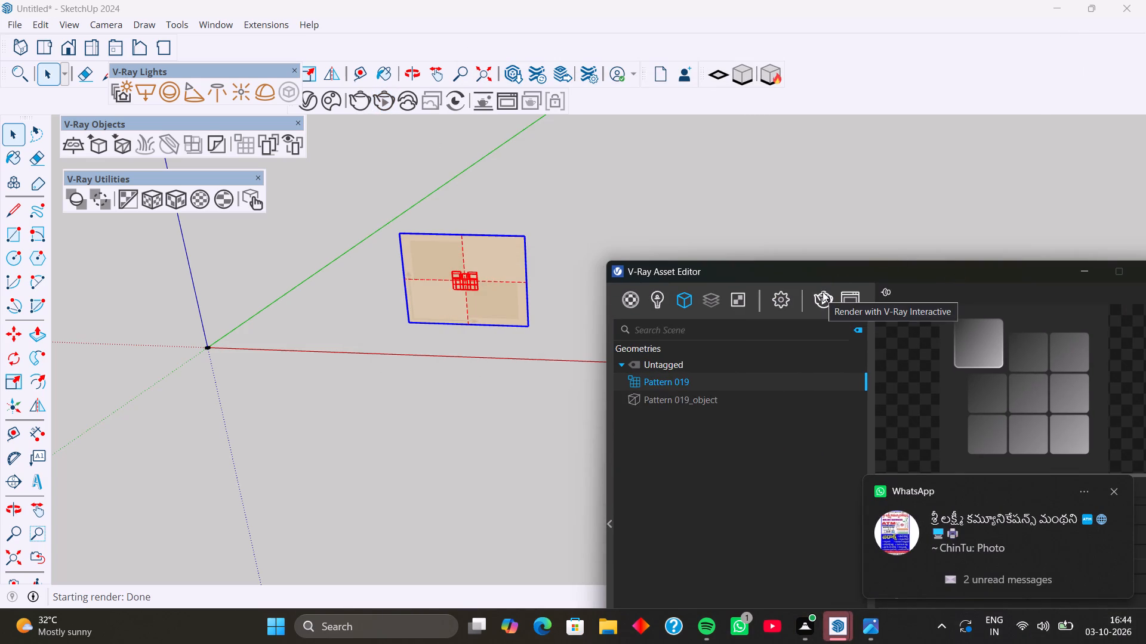
pyautogui.click(812, 290)
pyautogui.doubleClick(818, 302)
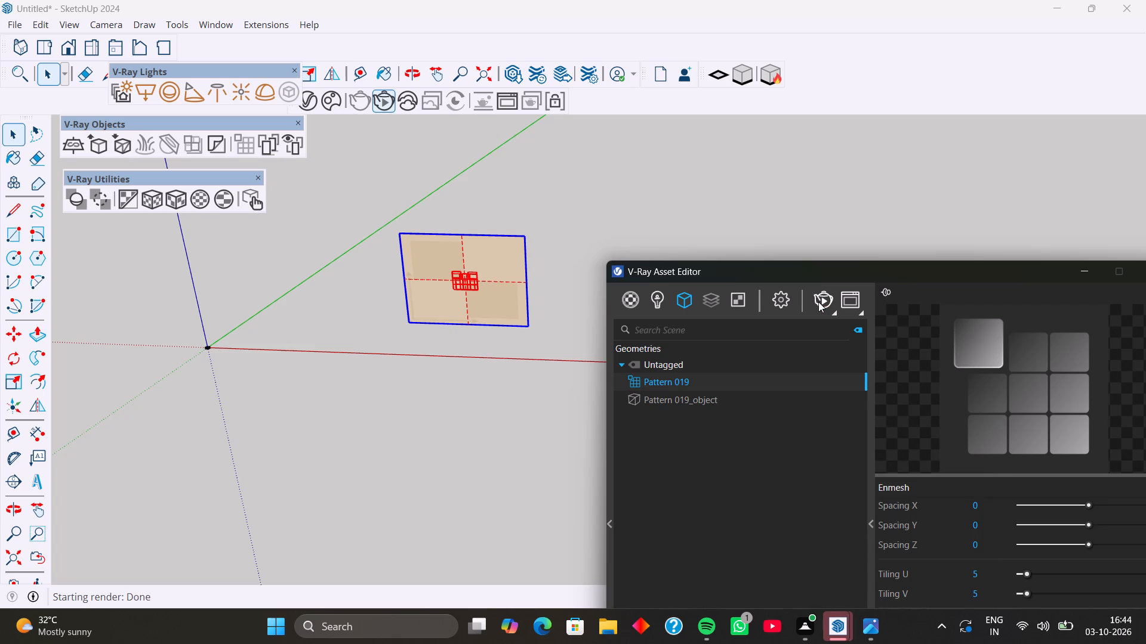
# Restart the interactive render again and examine the Pattern 019 surface on the panel in the V-Ray Frame Buffer.
pyautogui.scroll(-2, 710, 339)
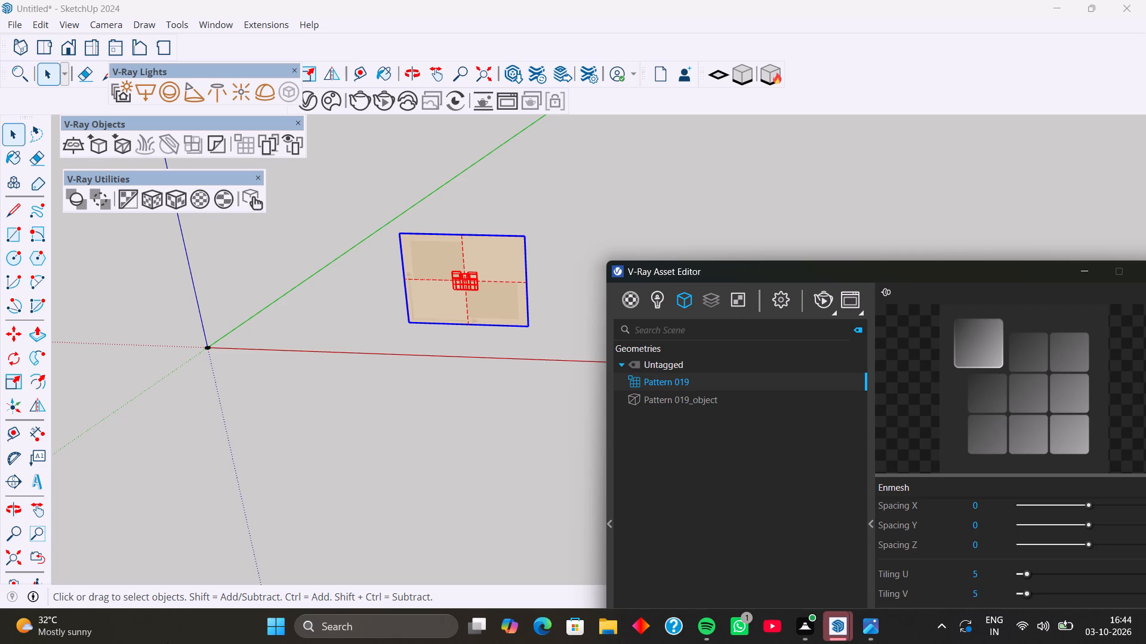
pyautogui.scroll(1, 149, 639)
pyautogui.tripleClick(820, 302)
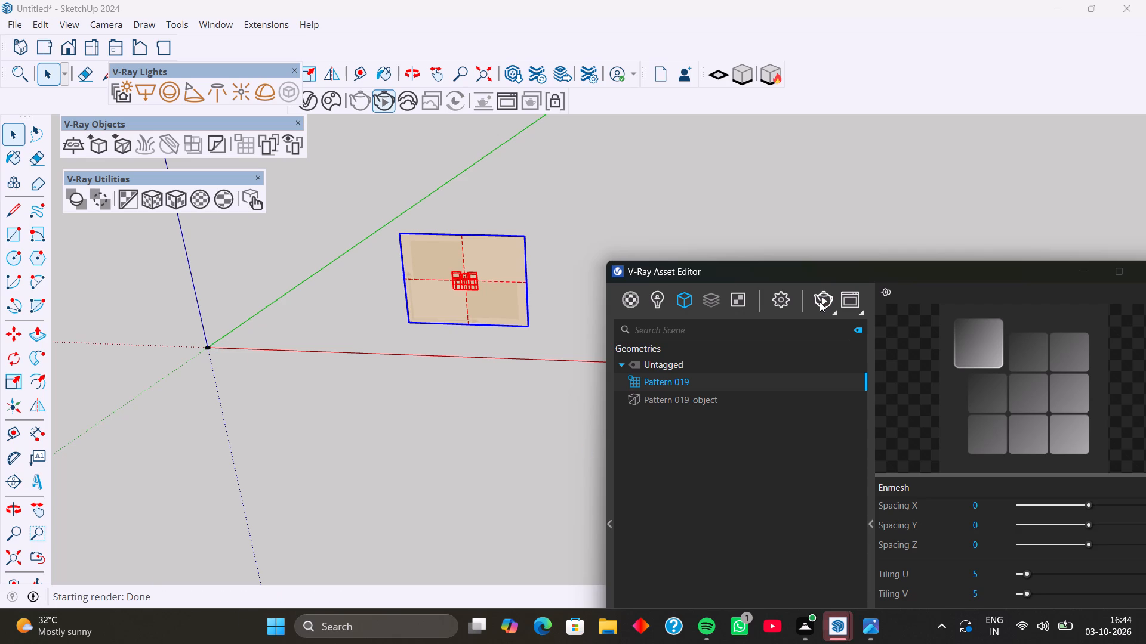
pyautogui.click(820, 302)
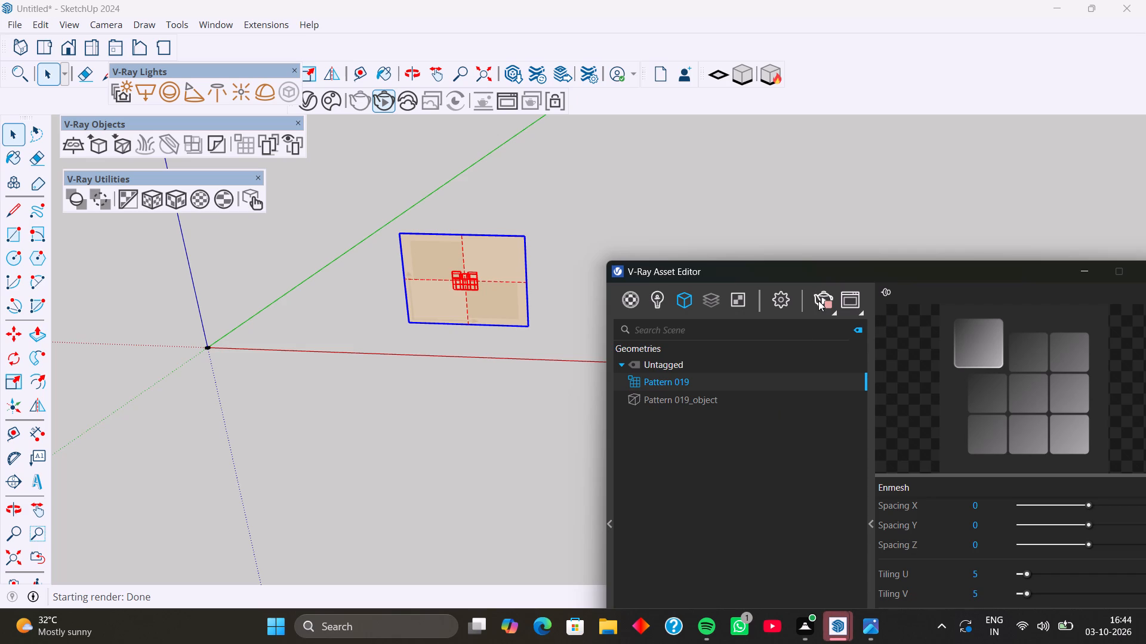
pyautogui.click(818, 301)
pyautogui.click(823, 298)
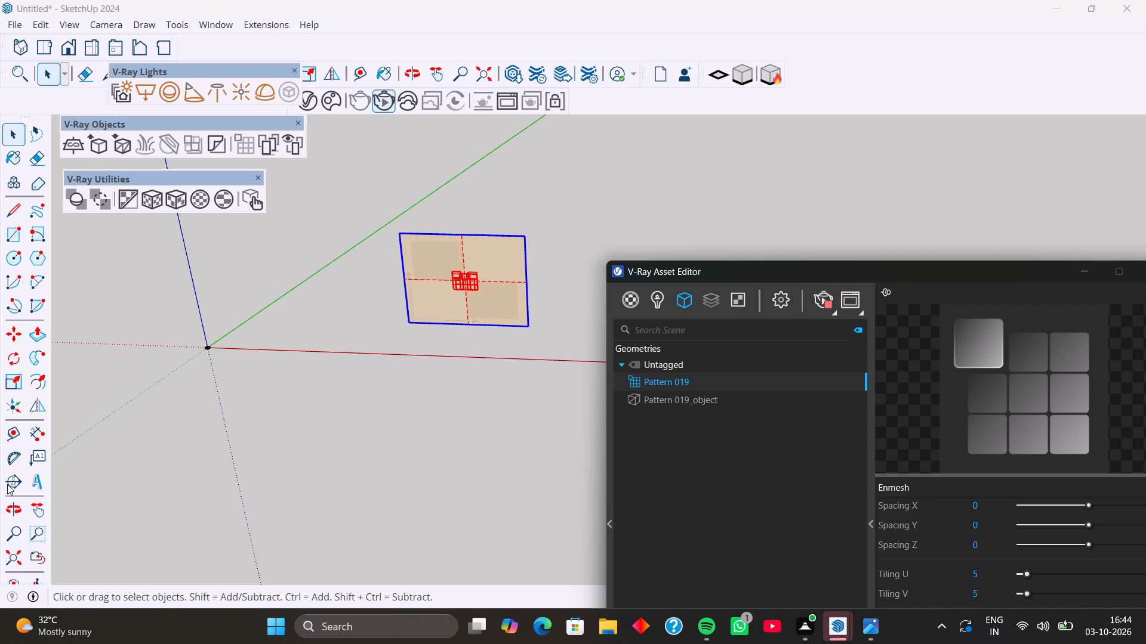
pyautogui.moveTo(549, 593); pyautogui.dragTo(515, 550)
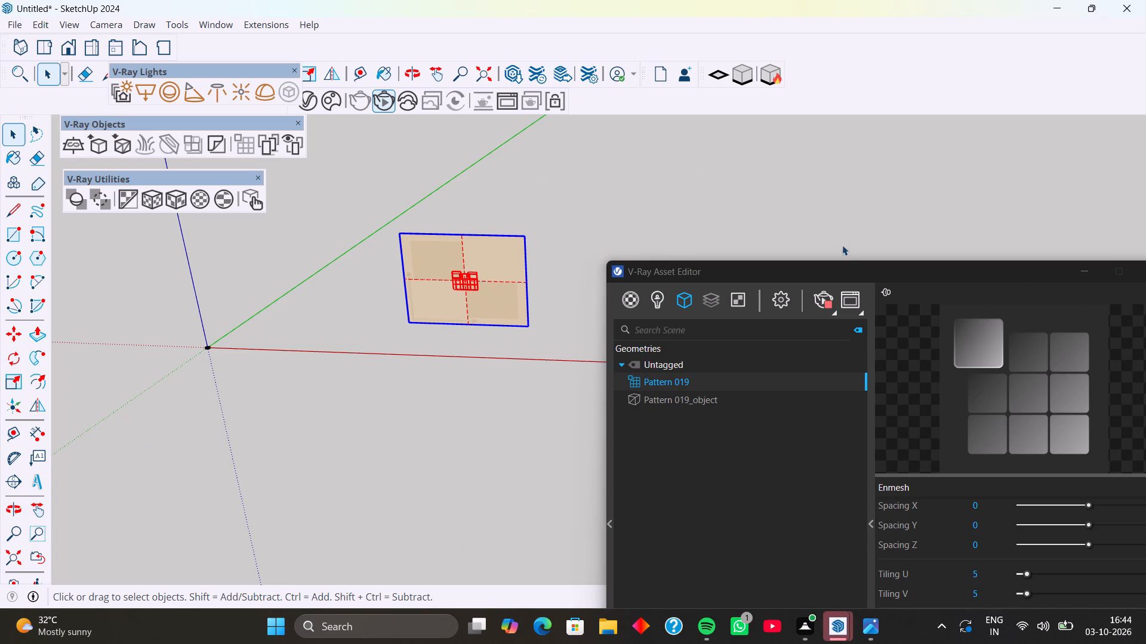
pyautogui.moveTo(853, 267); pyautogui.dragTo(821, 65)
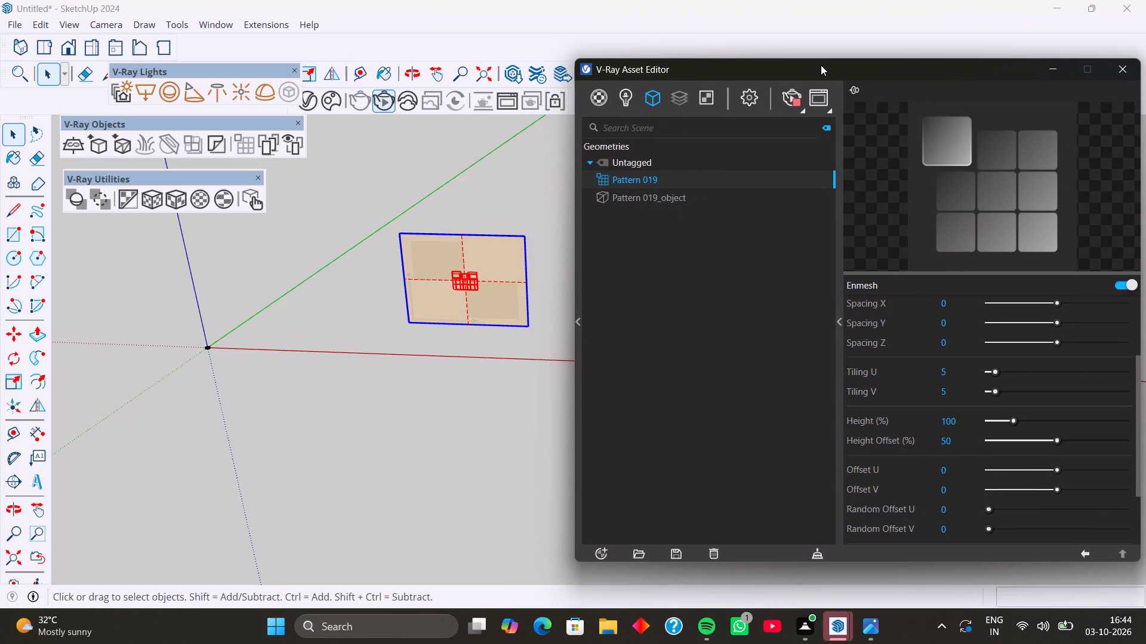
pyautogui.click(375, 101)
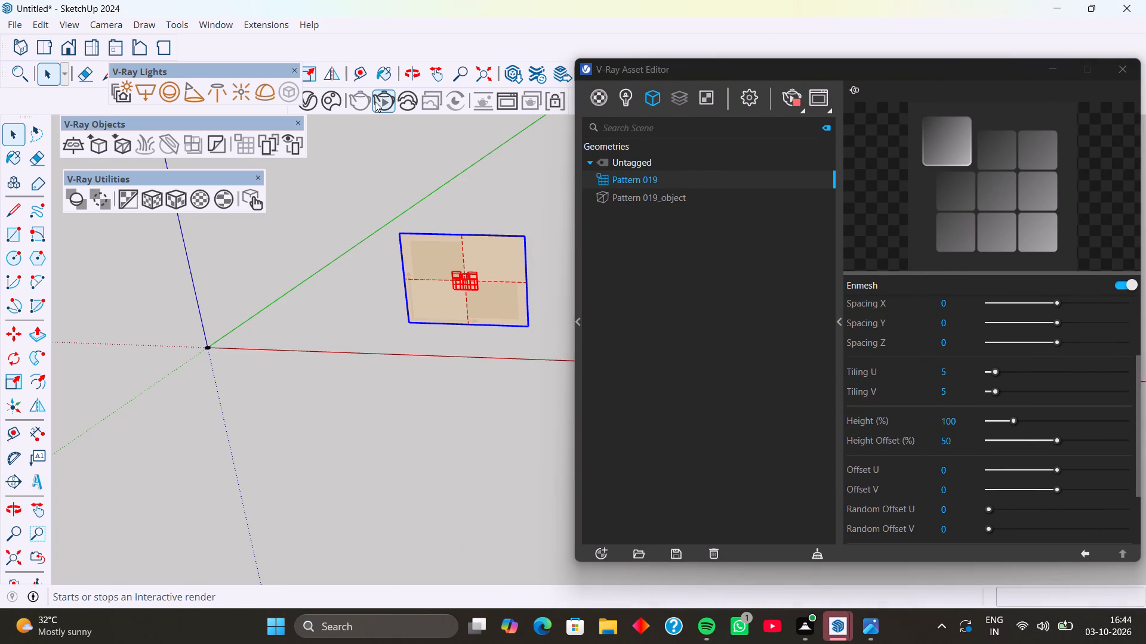
pyautogui.click(385, 99)
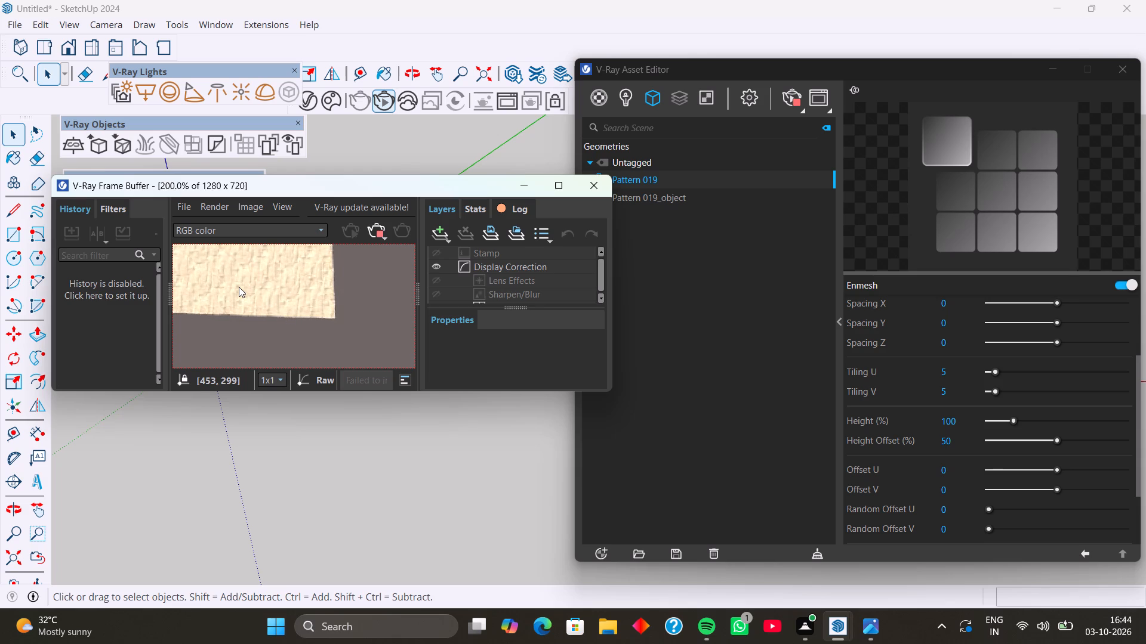
pyautogui.scroll(1, 239, 287)
pyautogui.scroll(-1, 239, 287)
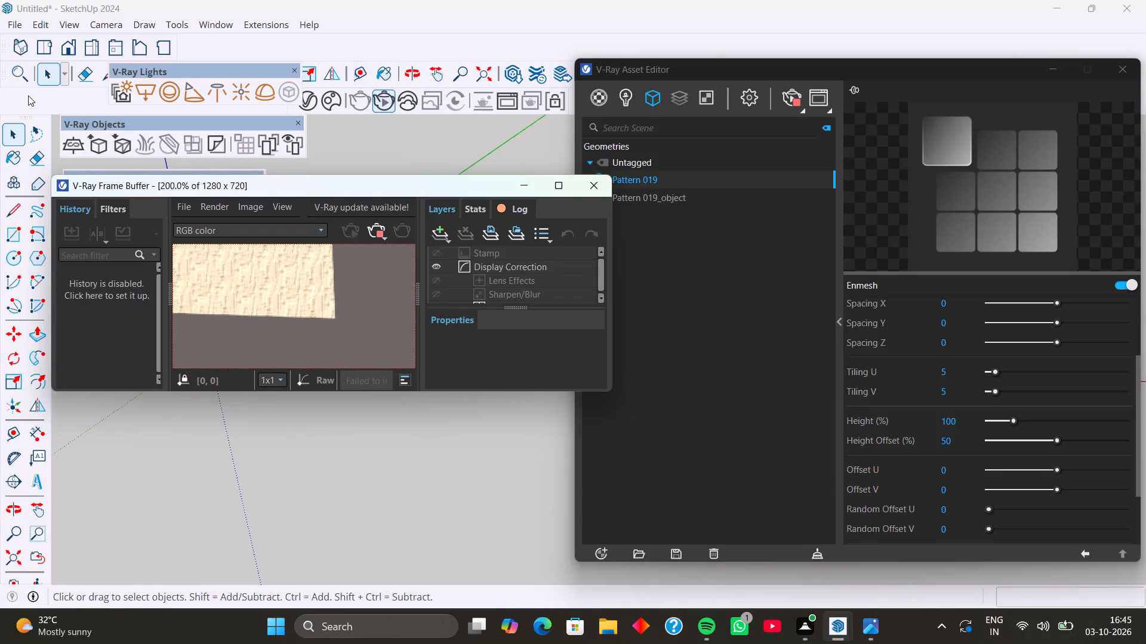
# Choose the recent kitchen project file to open from the Welcome to SketchUp window.
pyautogui.click(315, 29)
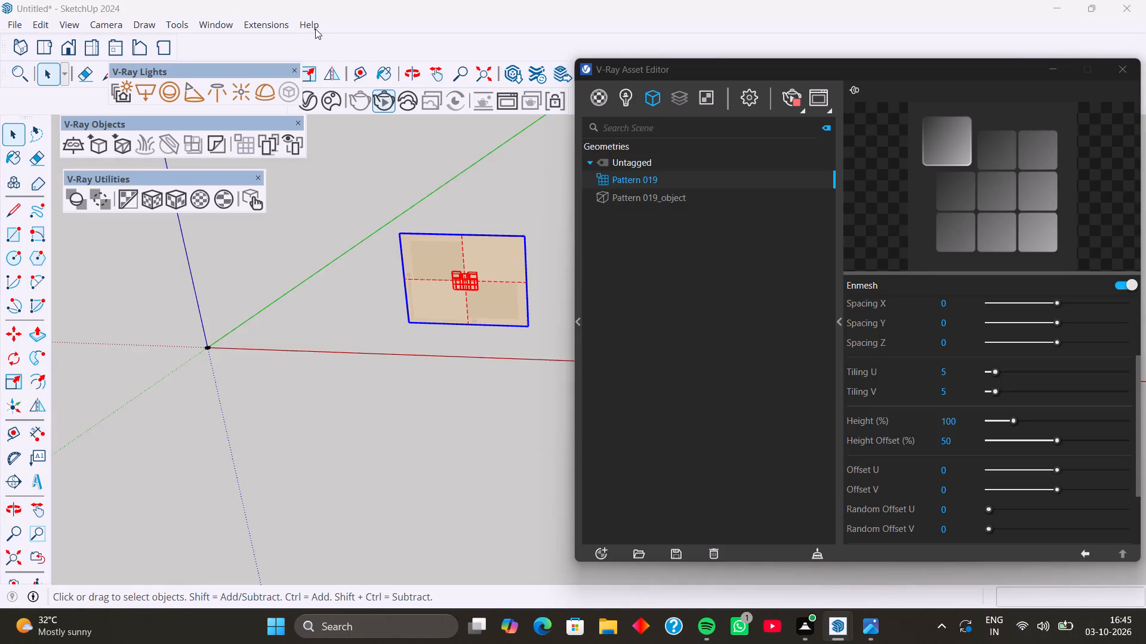
pyautogui.click(337, 41)
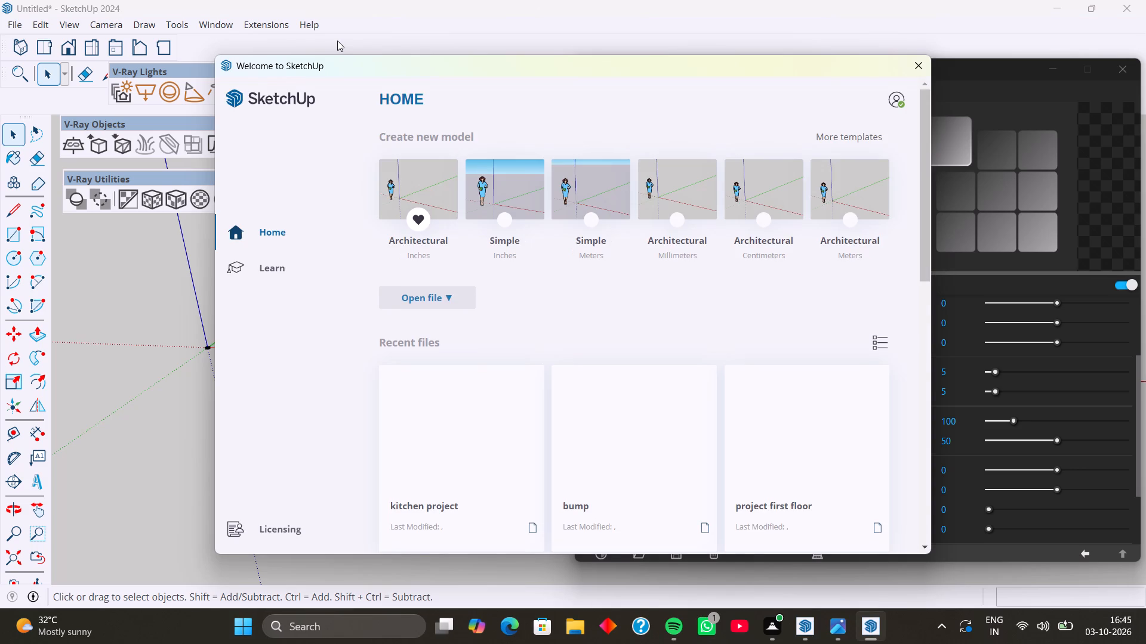
pyautogui.click(476, 454)
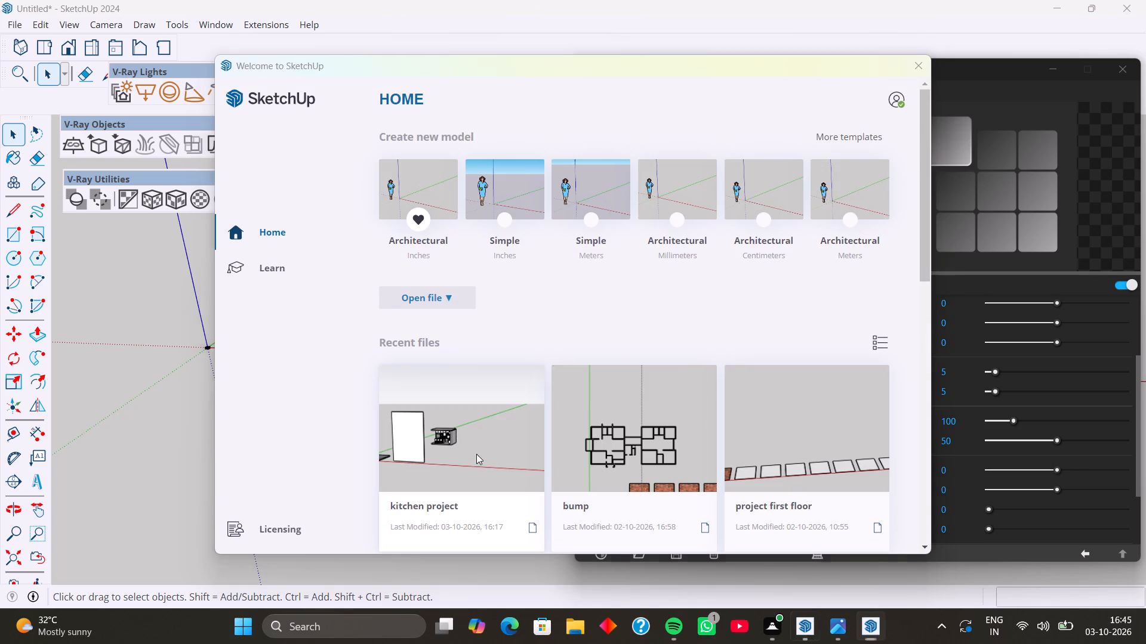
# Save the untitled panel model as a SketchUp model in the Sketchup folder under cad desk before switching files.
pyautogui.click(498, 329)
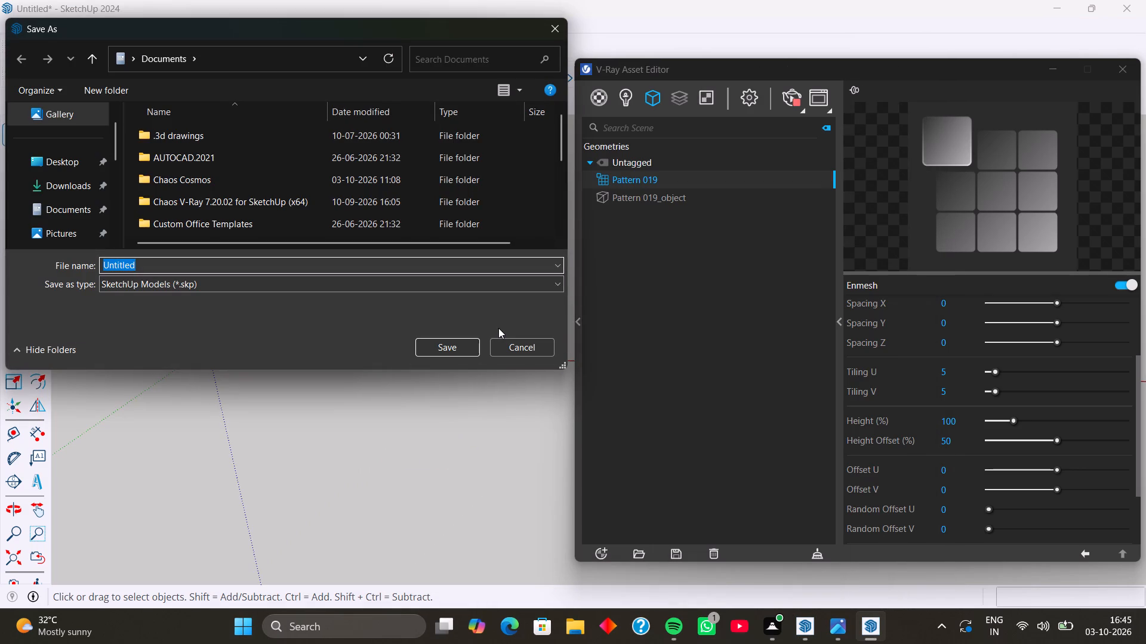
pyautogui.scroll(-3, 68, 202)
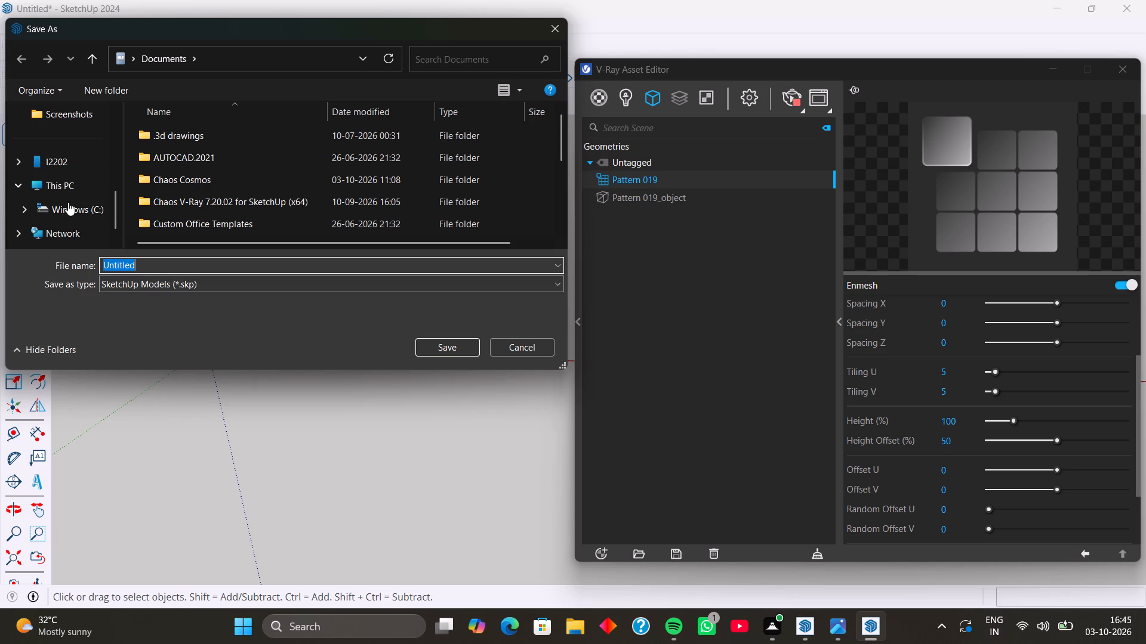
pyautogui.scroll(2, 72, 159)
pyautogui.scroll(-2, 88, 190)
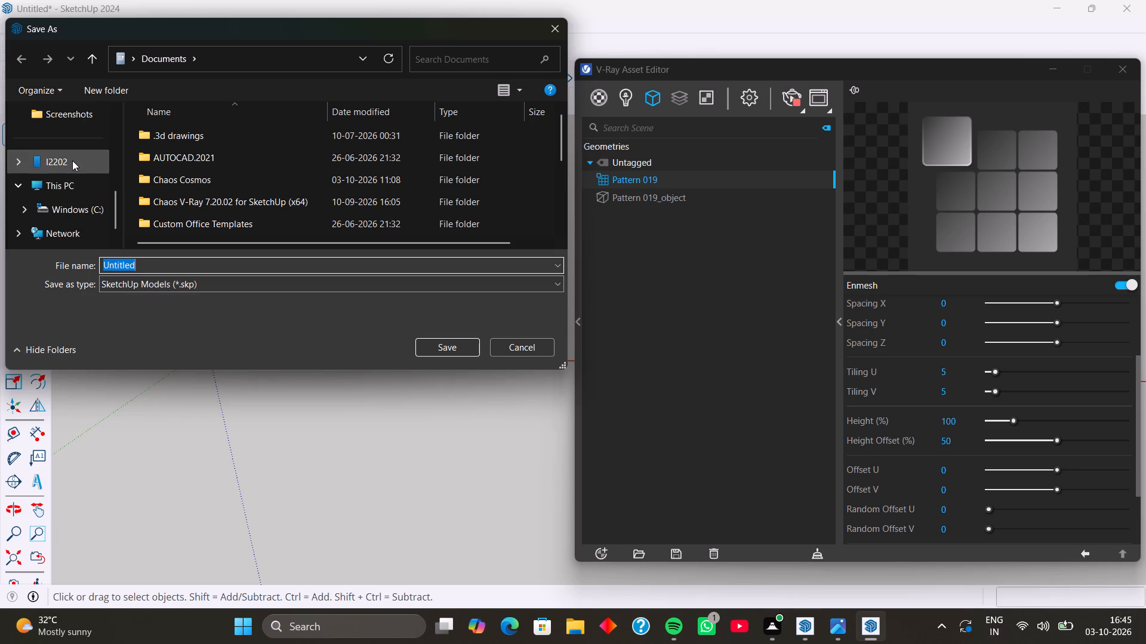
pyautogui.scroll(1, 72, 160)
pyautogui.click(91, 160)
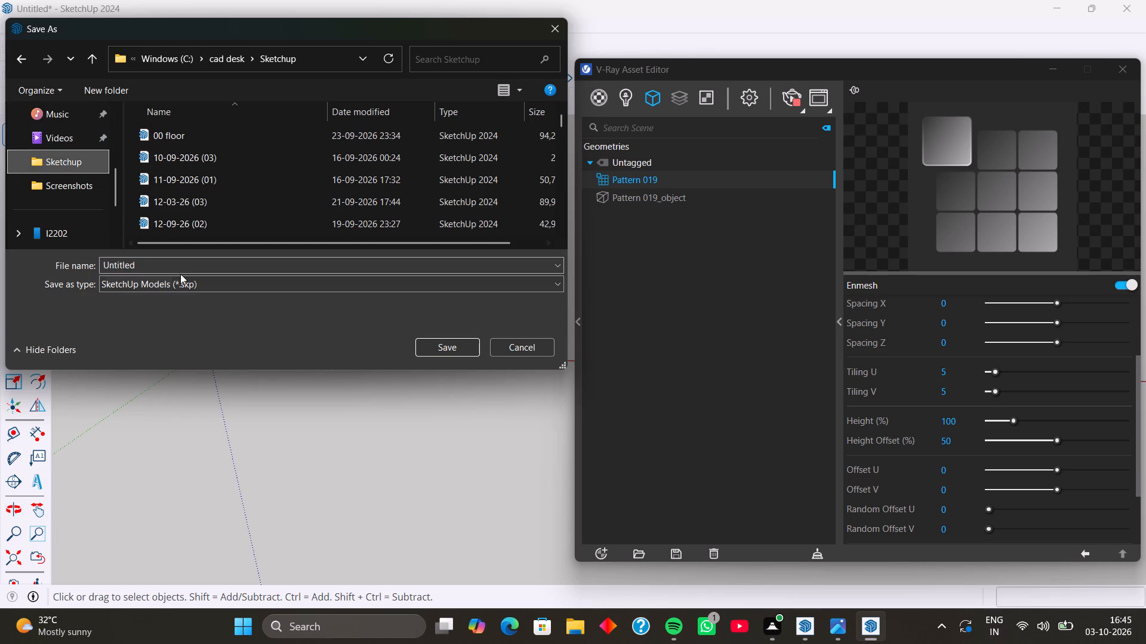
pyautogui.click(452, 353)
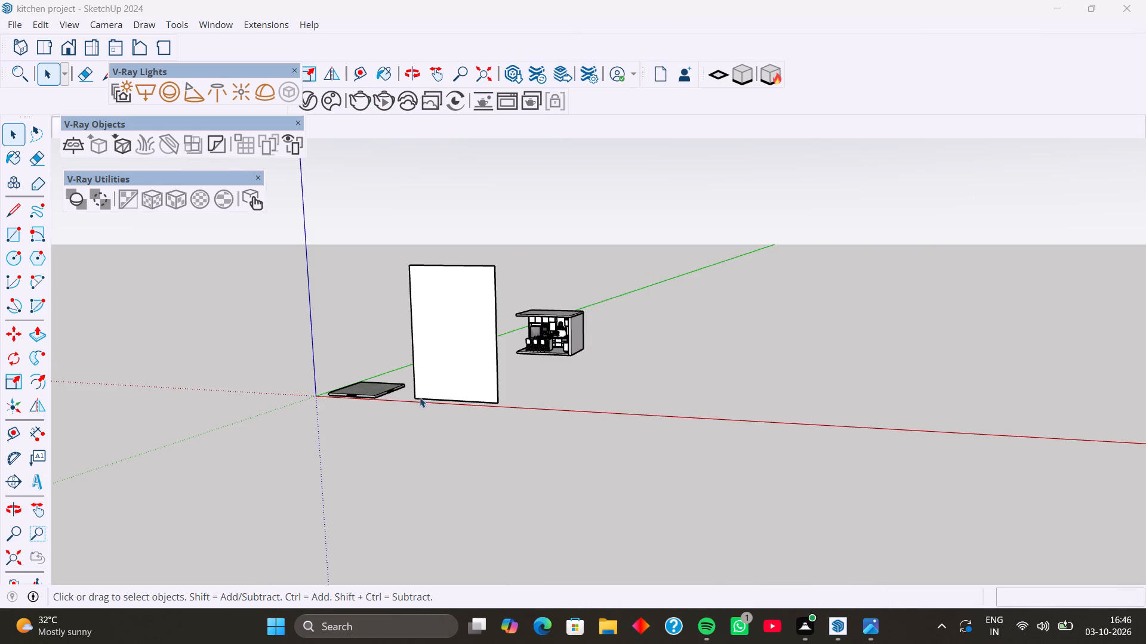
# Delete the large white upright panel and the flat grey slab near the origin, keeping the kitchen.
pyautogui.click(429, 363)
pyautogui.press('Delete')
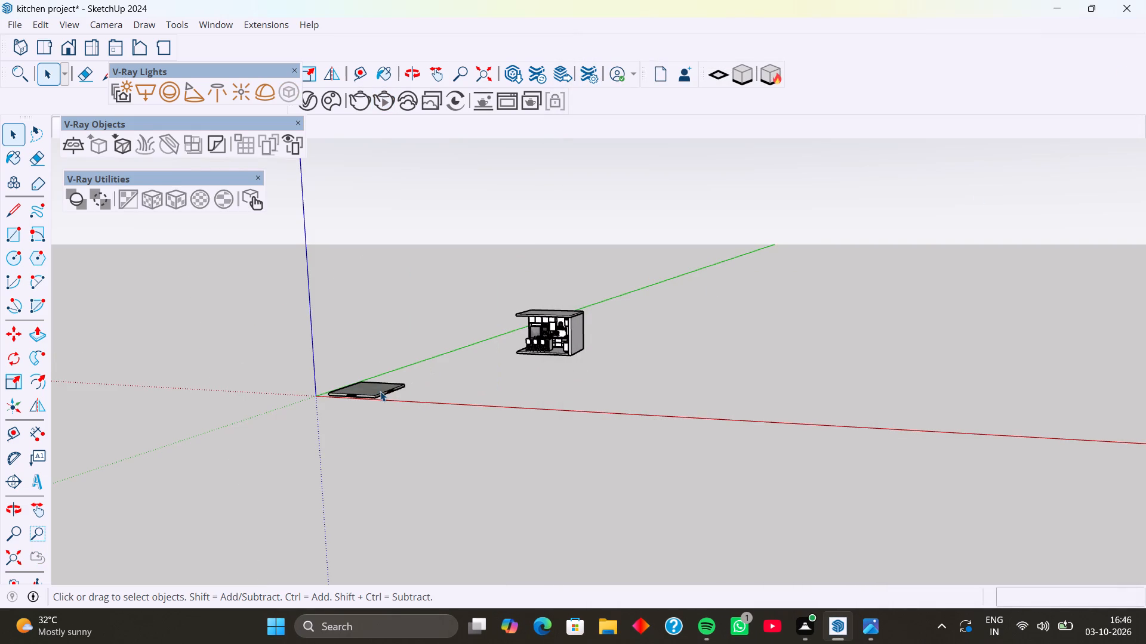
pyautogui.click(380, 391)
pyautogui.press('Delete')
# Frame the whole kitchen model in a corner perspective, with the fridge, island with stools and sink counter in view.
pyautogui.moveTo(427, 355); pyautogui.dragTo(561, 388, button='middle')
pyautogui.scroll(4, 558, 373)
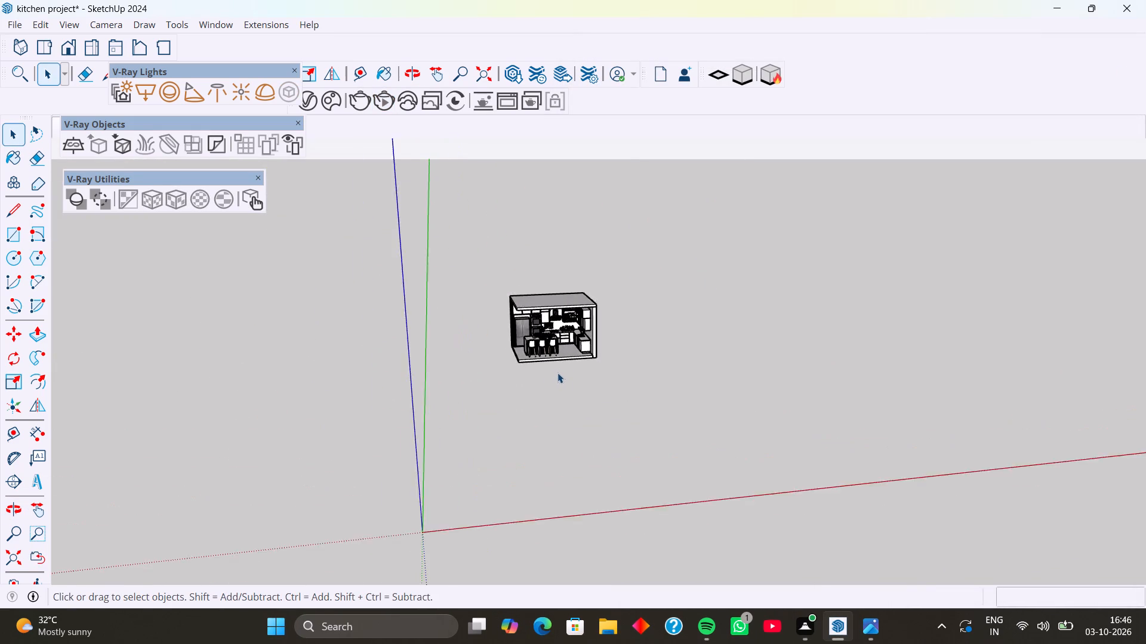
pyautogui.scroll(2, 557, 373)
pyautogui.moveTo(541, 375); pyautogui.dragTo(554, 373, button='middle')
pyautogui.scroll(6, 554, 369)
pyautogui.moveTo(551, 369); pyautogui.dragTo(543, 358, button='middle')
pyautogui.moveTo(543, 358); pyautogui.dragTo(594, 365, button='middle')
pyautogui.scroll(5, 590, 364)
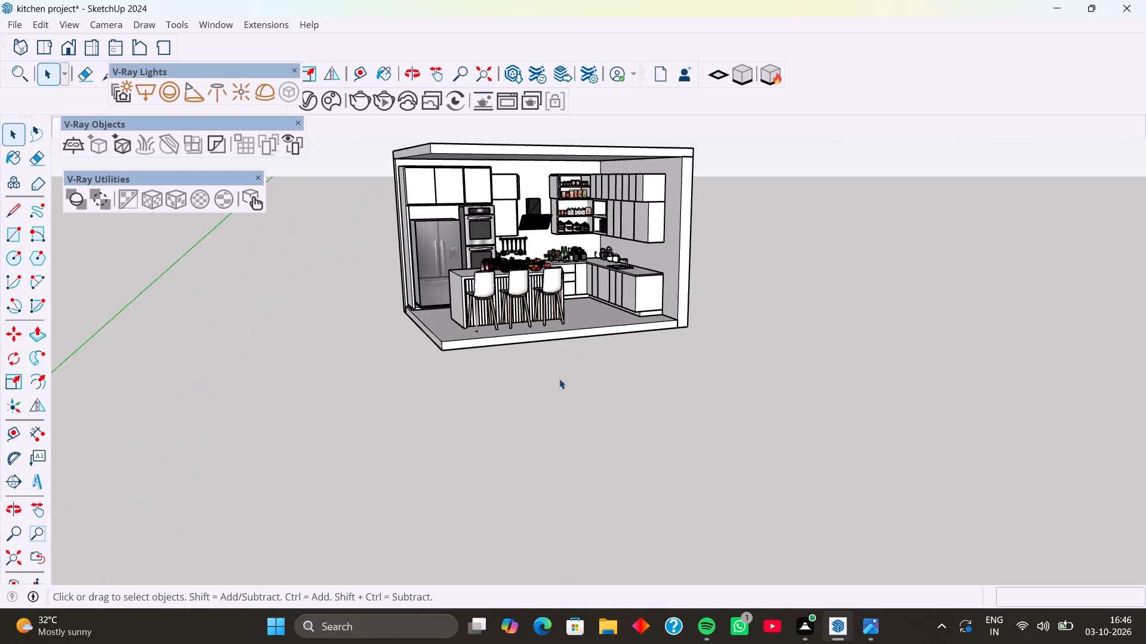
pyautogui.moveTo(551, 380); pyautogui.dragTo(577, 384, button='middle')
pyautogui.scroll(-1, 572, 384)
pyautogui.keyDown('shift'); pyautogui.moveTo(569, 367); pyautogui.dragTo(572, 435, button='middle'); pyautogui.keyUp('shift')
pyautogui.moveTo(580, 428); pyautogui.dragTo(585, 420, button='middle')
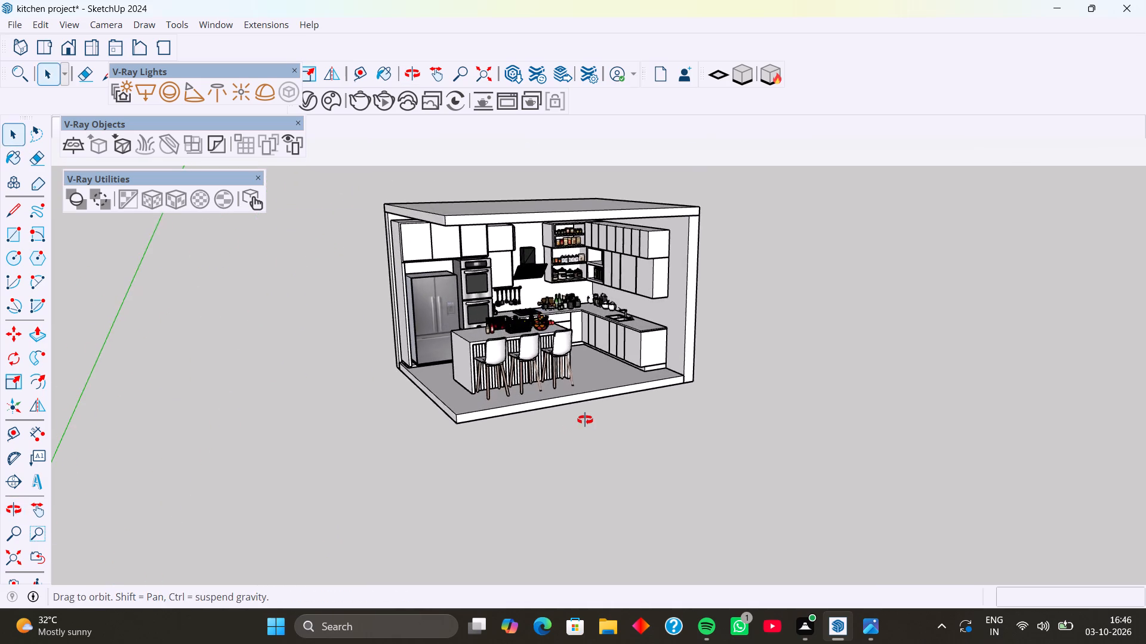
pyautogui.moveTo(585, 420); pyautogui.dragTo(590, 410, button='middle')
pyautogui.scroll(3, 566, 396)
pyautogui.keyDown('shift'); pyautogui.moveTo(566, 395); pyautogui.dragTo(579, 430, button='middle'); pyautogui.keyUp('shift')
pyautogui.moveTo(581, 435); pyautogui.dragTo(653, 446, button='middle')
pyautogui.moveTo(639, 445); pyautogui.dragTo(626, 435, button='middle')
pyautogui.scroll(2, 626, 435)
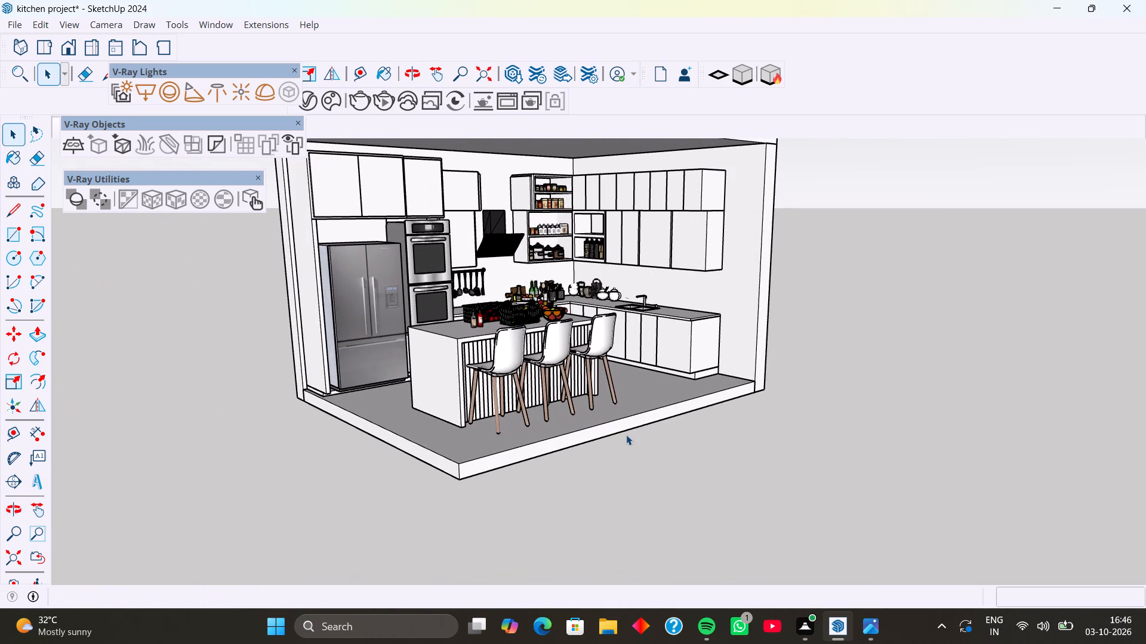
pyautogui.keyDown('shift'); pyautogui.moveTo(626, 435); pyautogui.dragTo(643, 492, button='middle'); pyautogui.keyUp('shift')
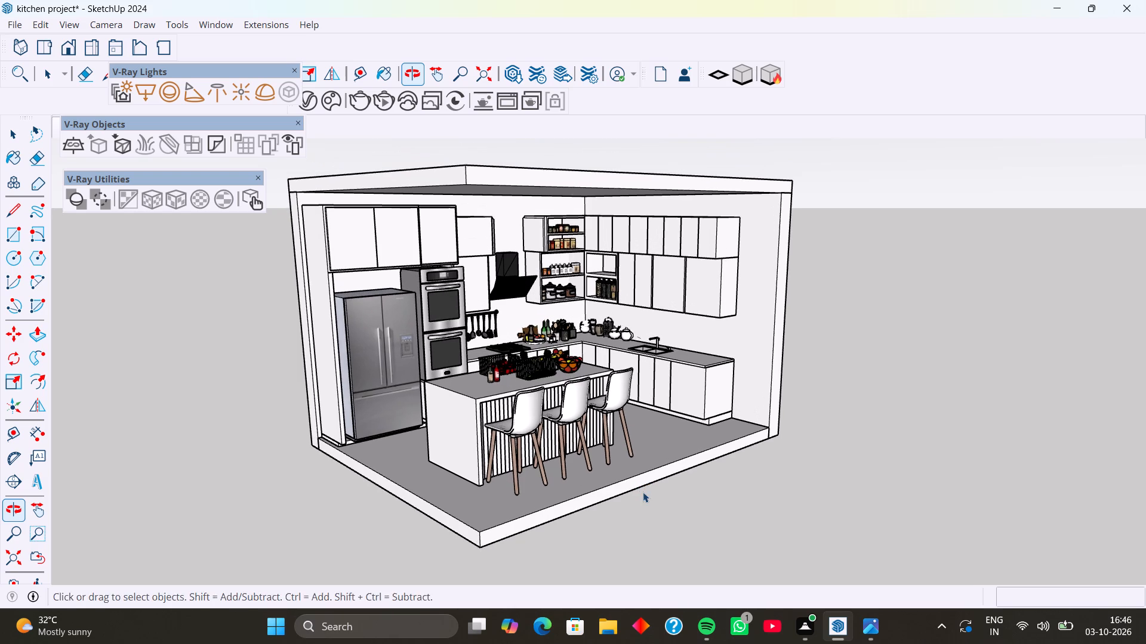
pyautogui.middleClick(643, 492)
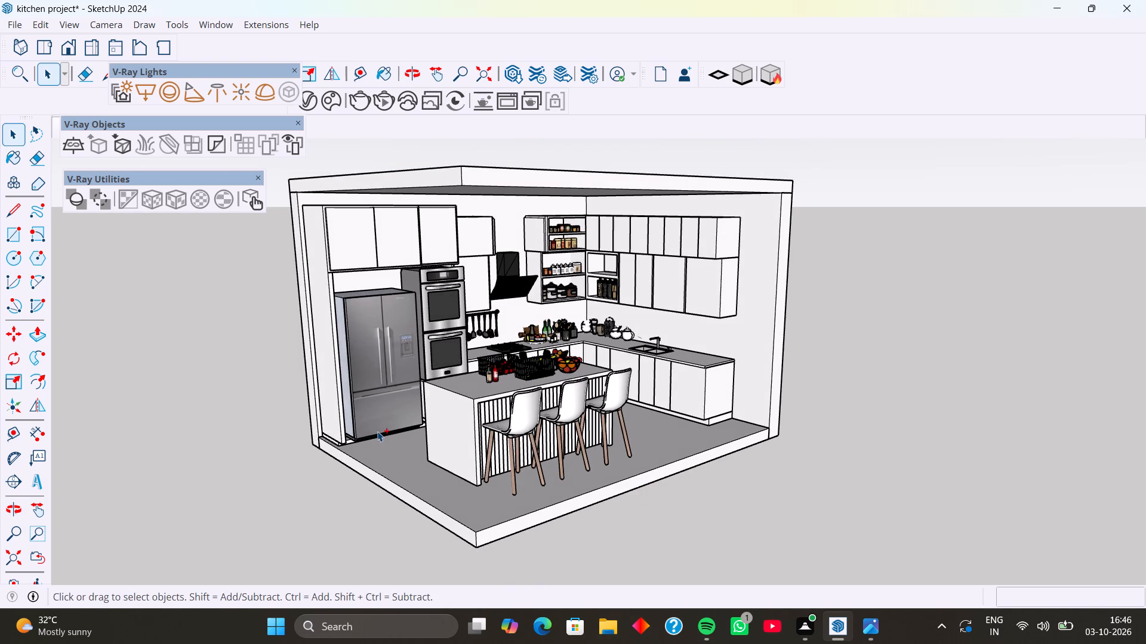
# Print the current kitchen view with Microsoft Print to PDF, saving it as "pdf kitchen" in the Sketchup folder under cad desk.
pyautogui.hotkey('ctrl', 'p')
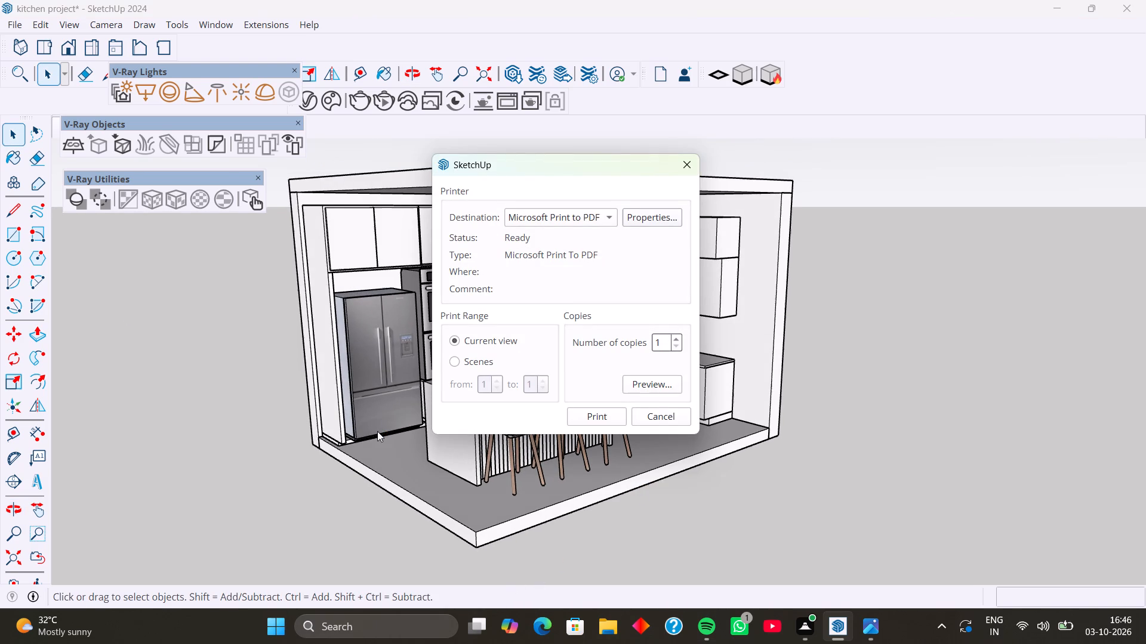
pyautogui.click(589, 415)
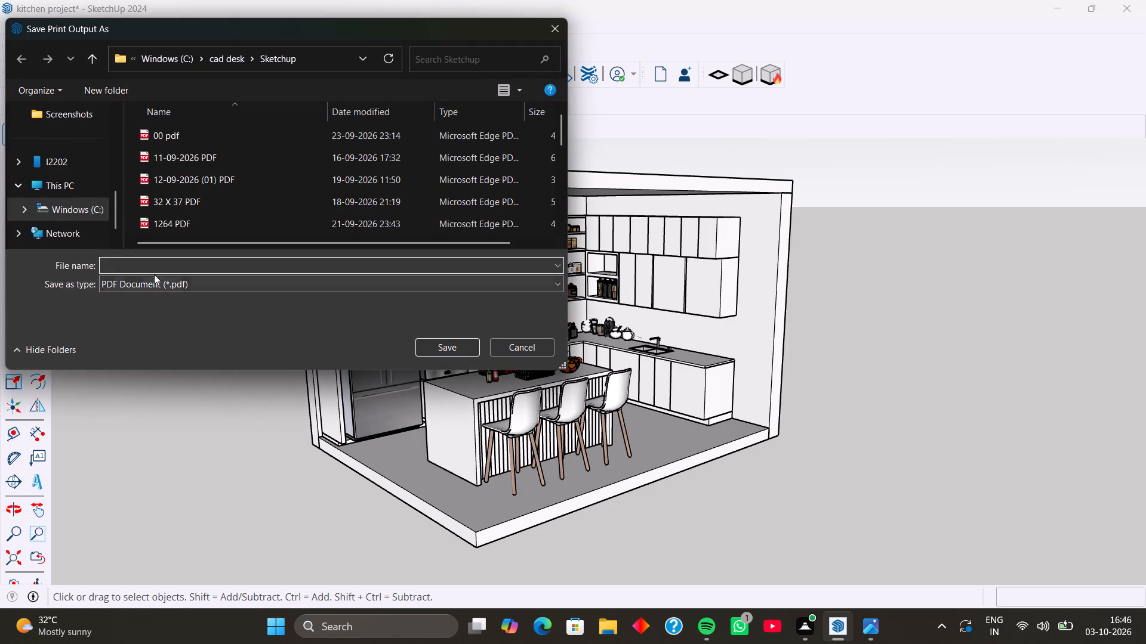
pyautogui.scroll(-3, 72, 194)
pyautogui.scroll(3, 72, 187)
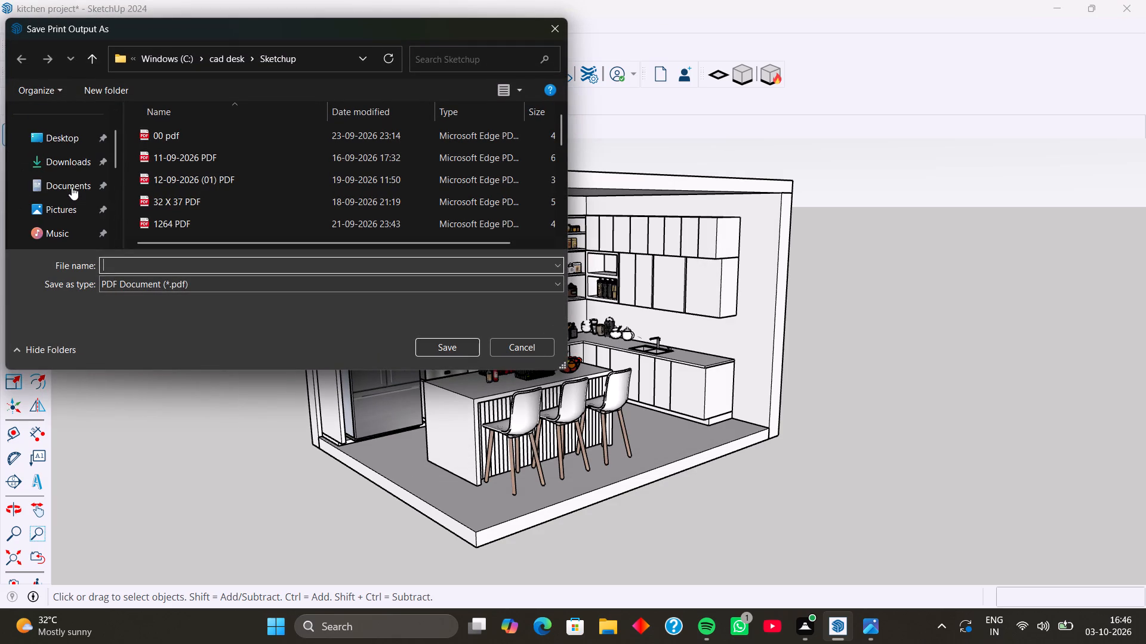
pyautogui.scroll(-1, 74, 199)
pyautogui.click(75, 212)
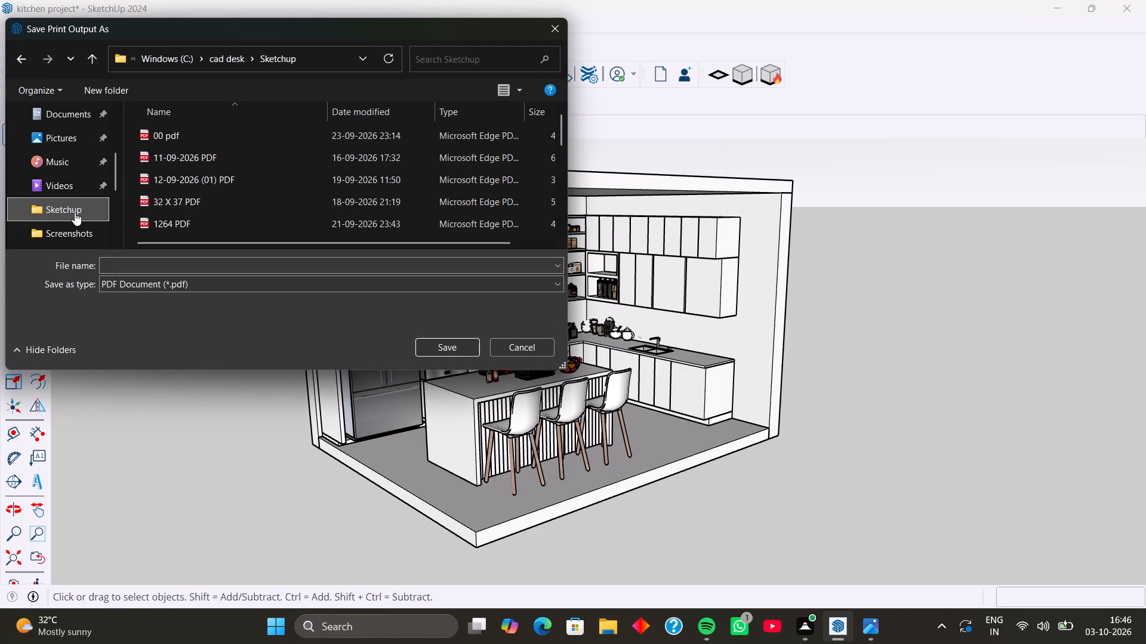
pyautogui.click(125, 272)
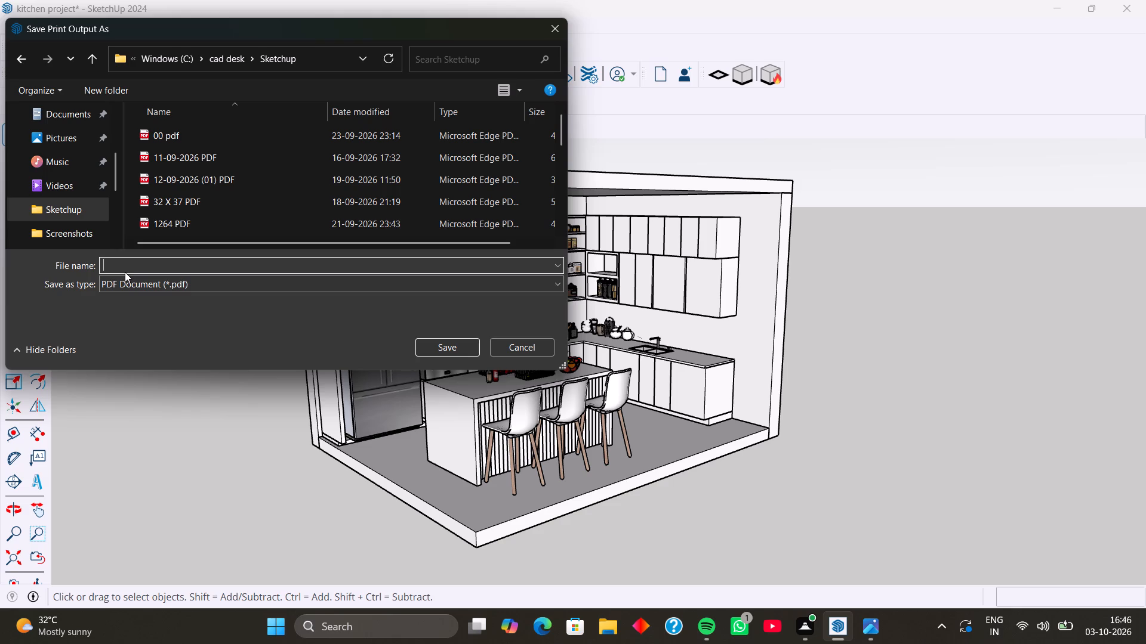
pyautogui.write('pd')
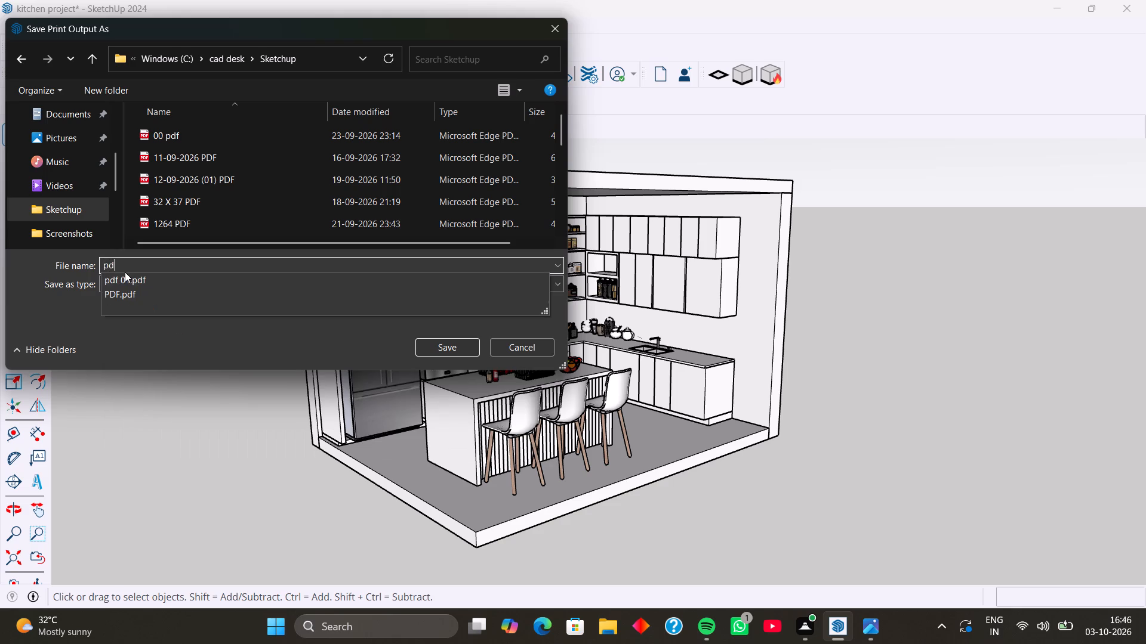
pyautogui.write('f')
pyautogui.press('space')
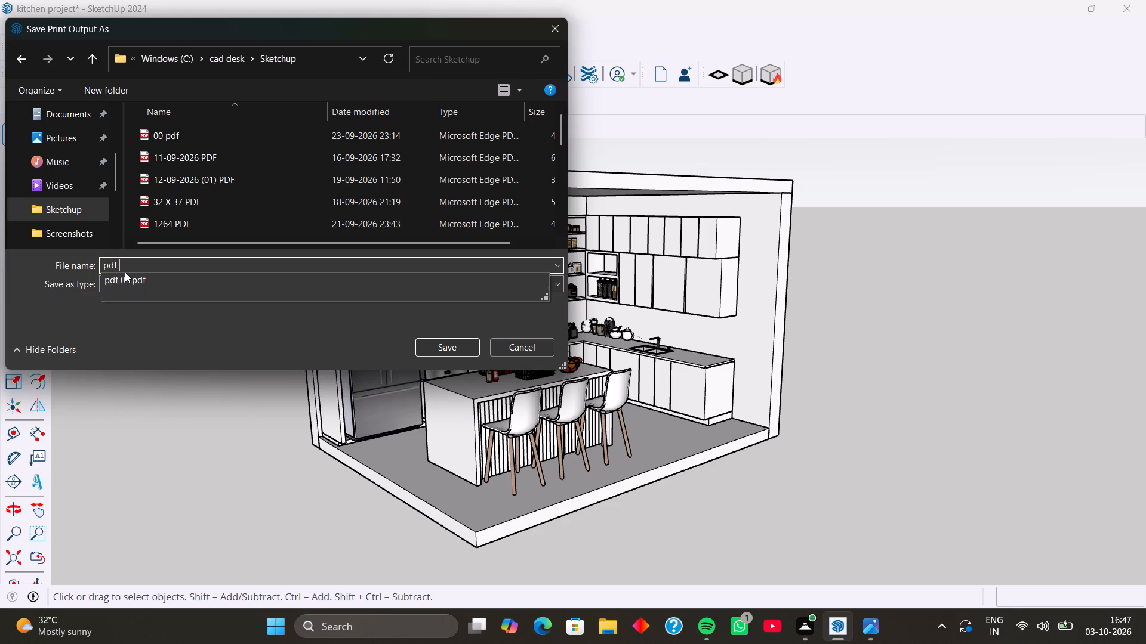
pyautogui.write('ki')
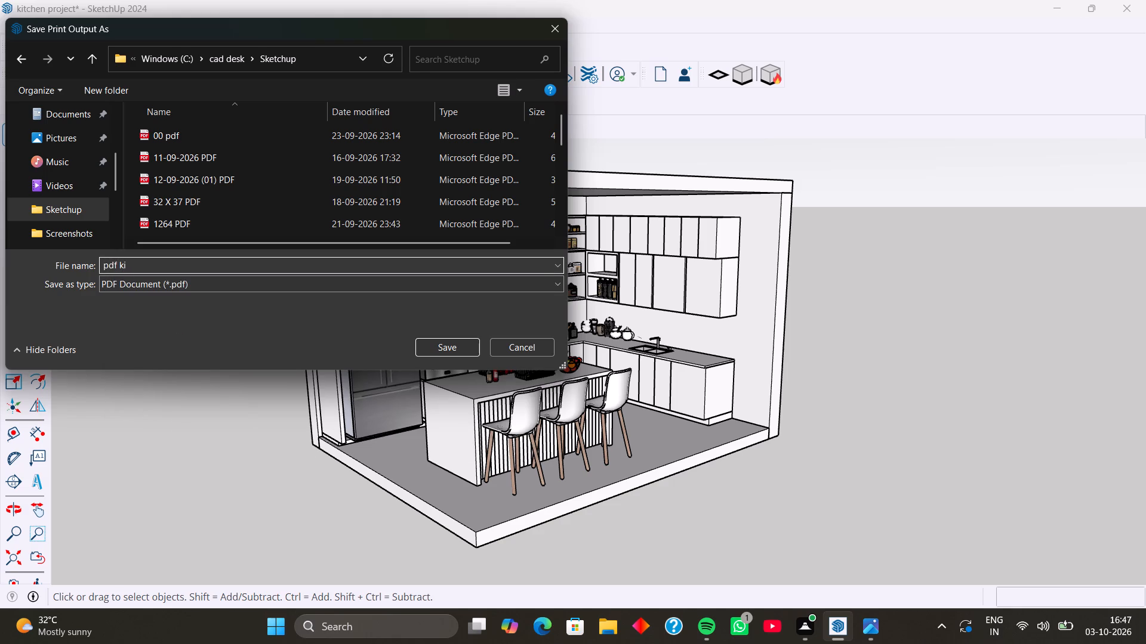
pyautogui.write('tchen')
pyautogui.click(448, 348)
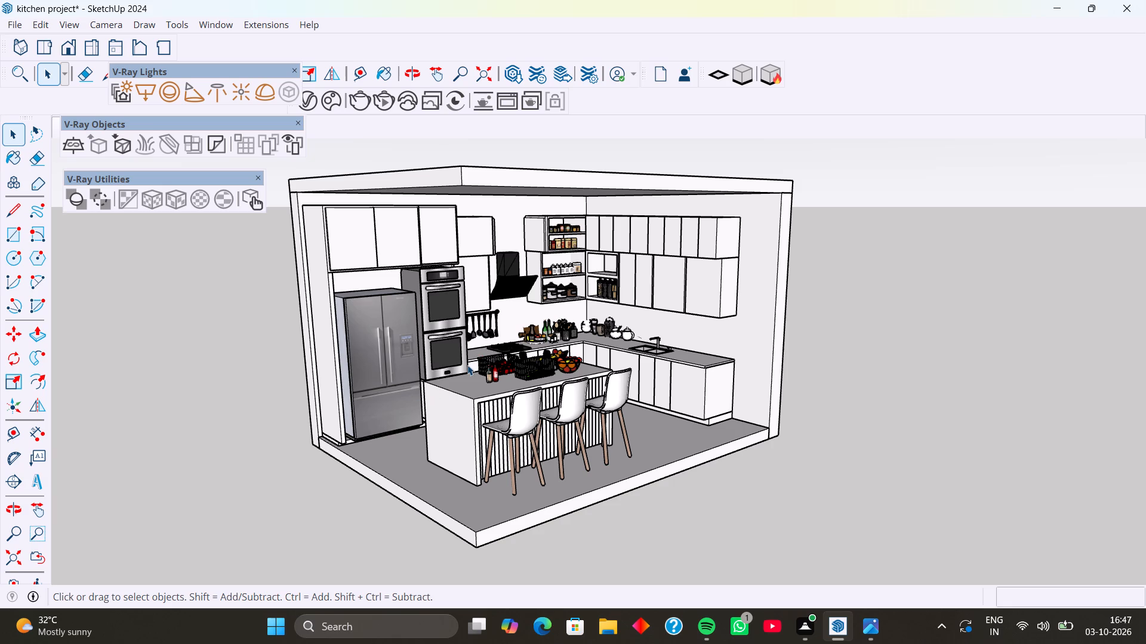
# Save the kitchen project and close SketchUp.
pyautogui.hotkey('ctrl', 's')
pyautogui.click(1110, 13)
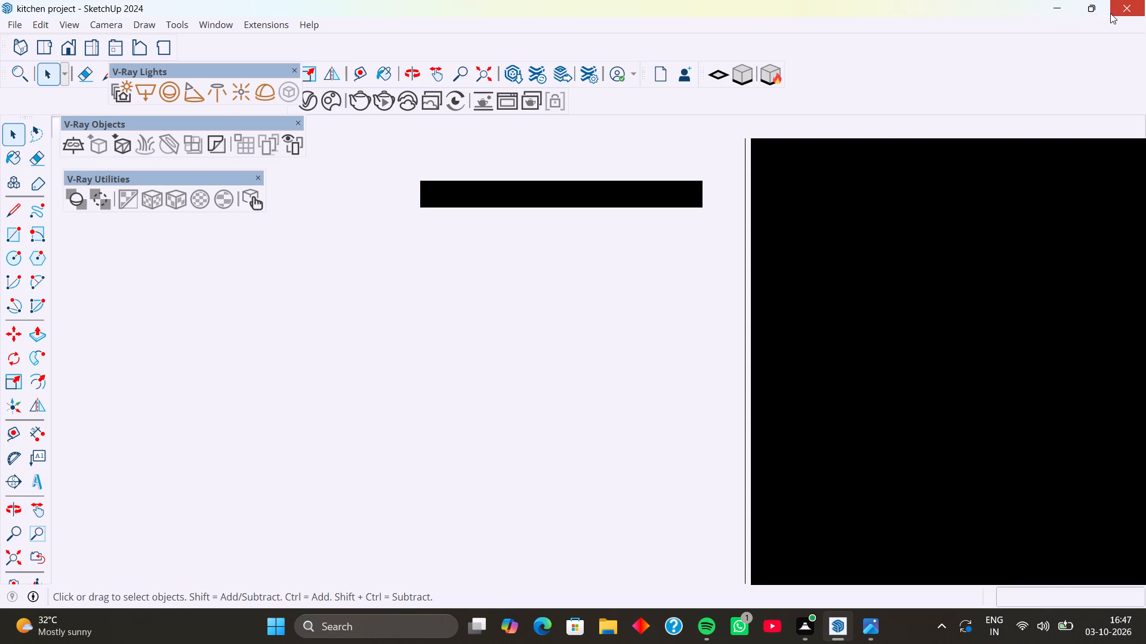